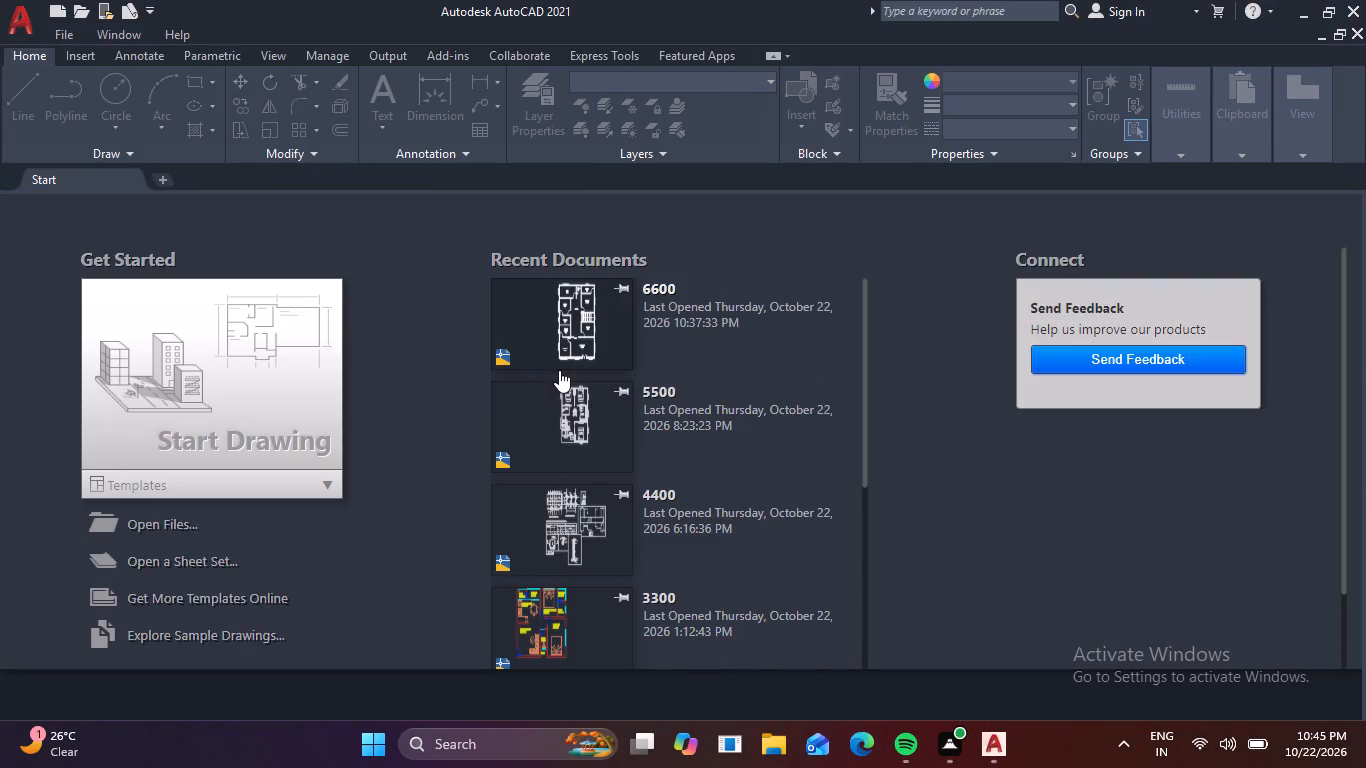
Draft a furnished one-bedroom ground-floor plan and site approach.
Start a new blank drawing and turn off the grid display.
{"action": "left_click", "coordinate": [233, 421]}
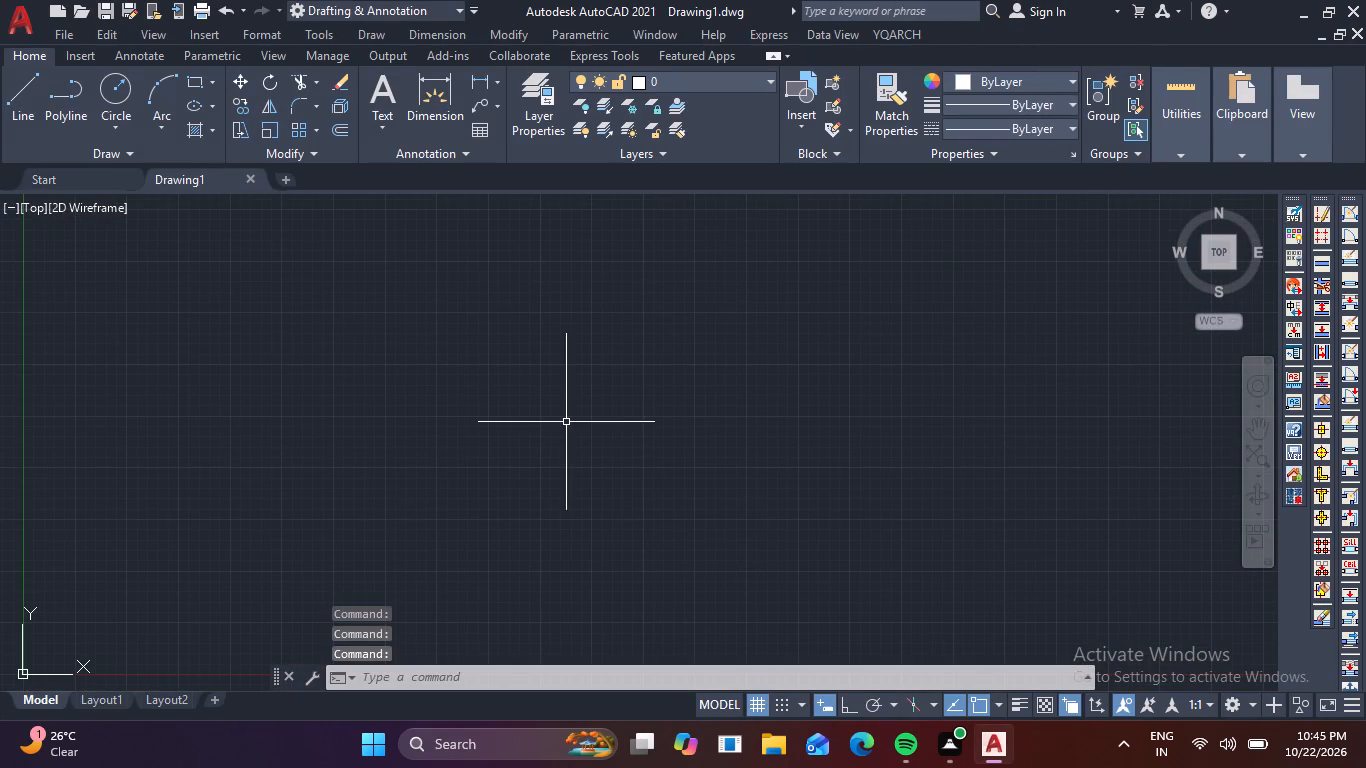
{"action": "key", "text": "F7"}
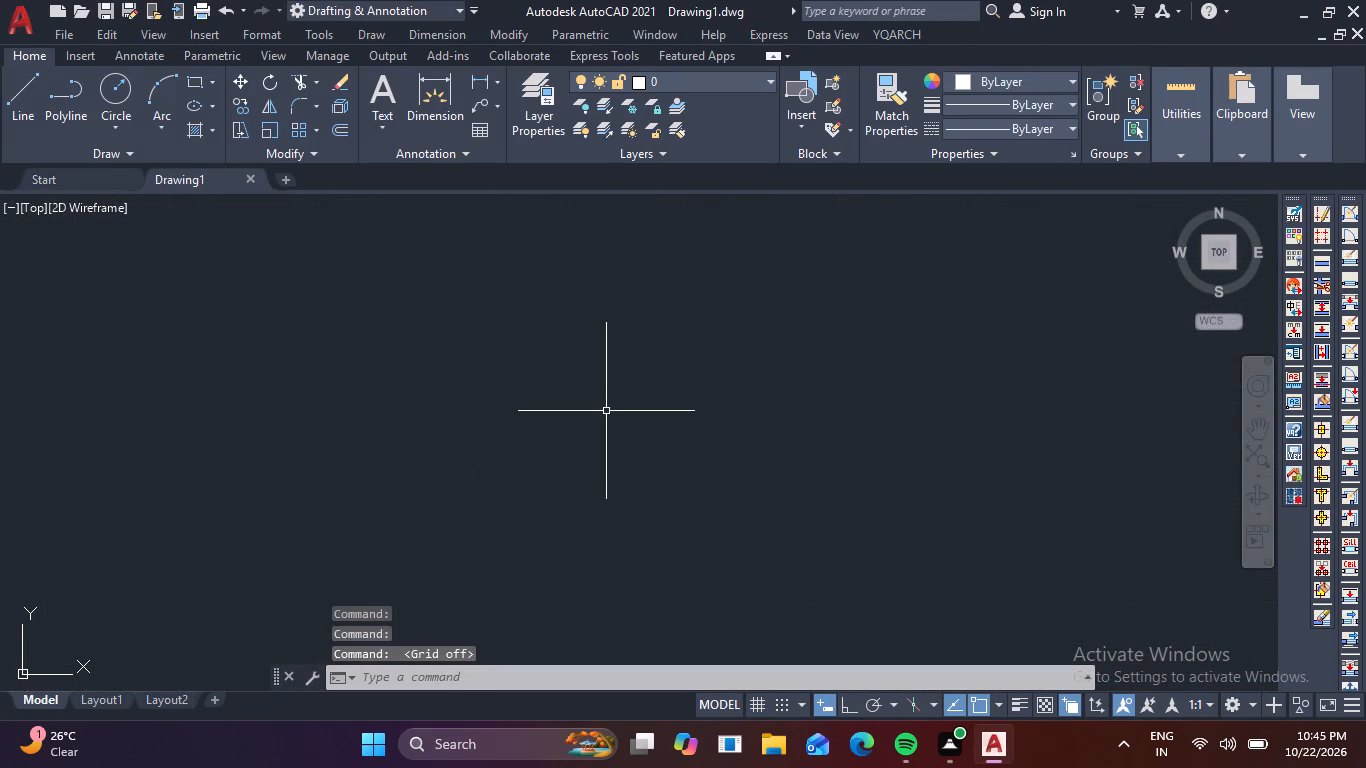
Configure the drawing units to Engineering length type with 0'-0" precision.
{"action": "type", "text": "un"}
{"action": "key", "text": "space"}
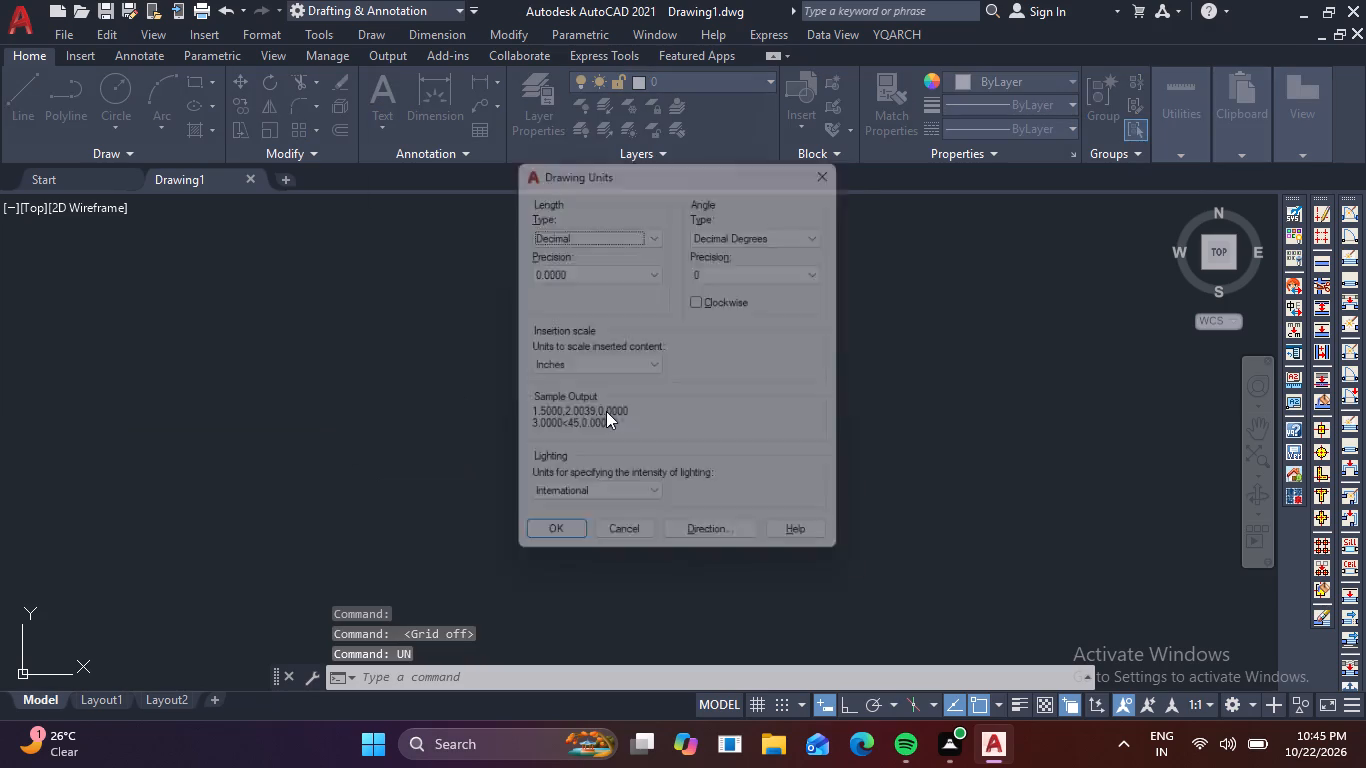
{"action": "left_click", "coordinate": [653, 227]}
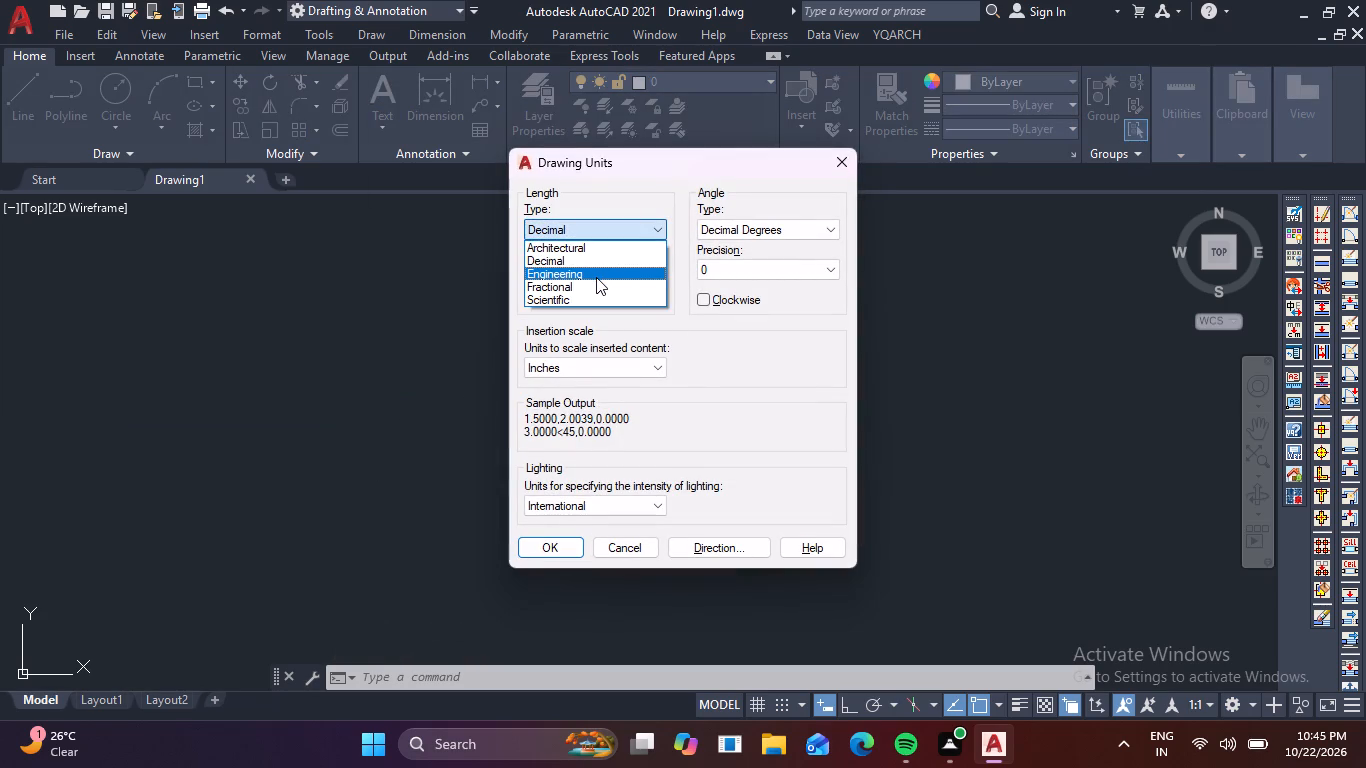
{"action": "left_click", "coordinate": [574, 271]}
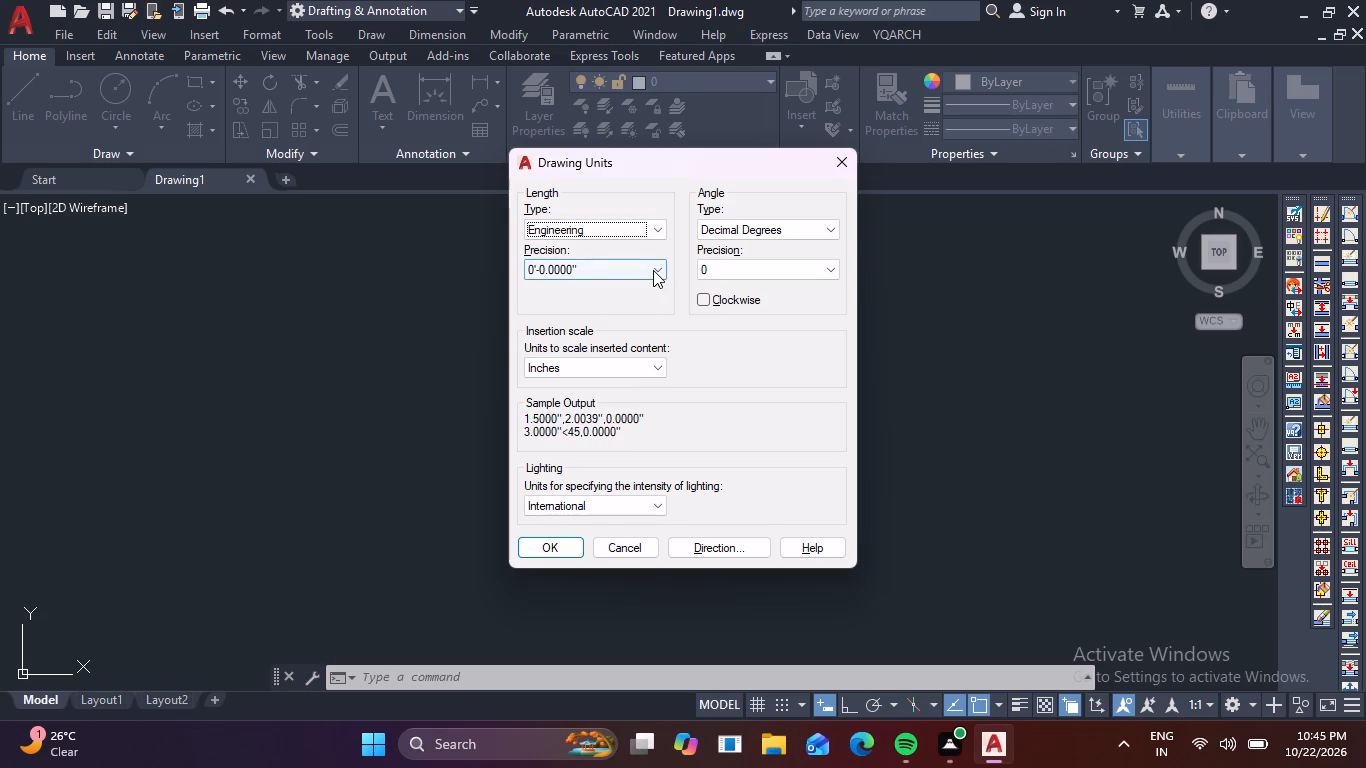
{"action": "left_click", "coordinate": [653, 269]}
{"action": "left_click", "coordinate": [614, 284]}
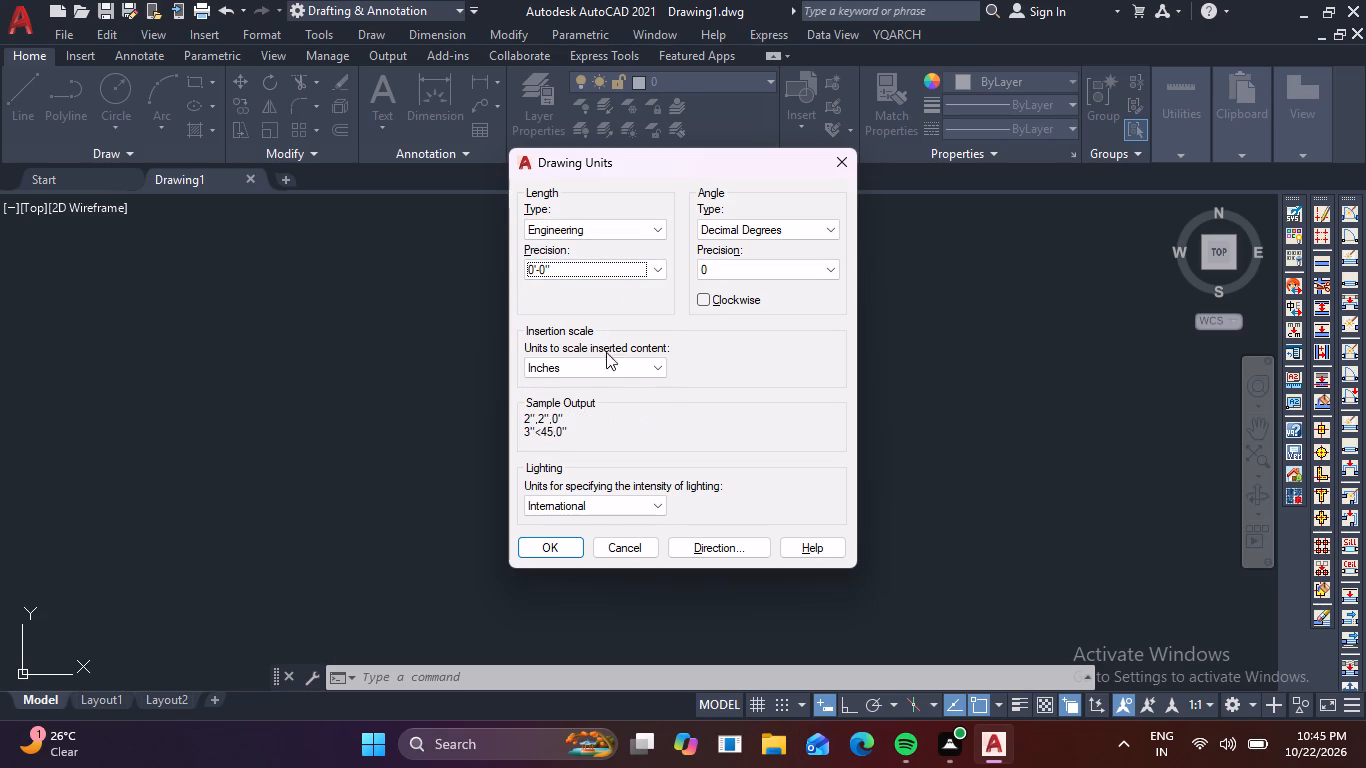
{"action": "left_click", "coordinate": [539, 551]}
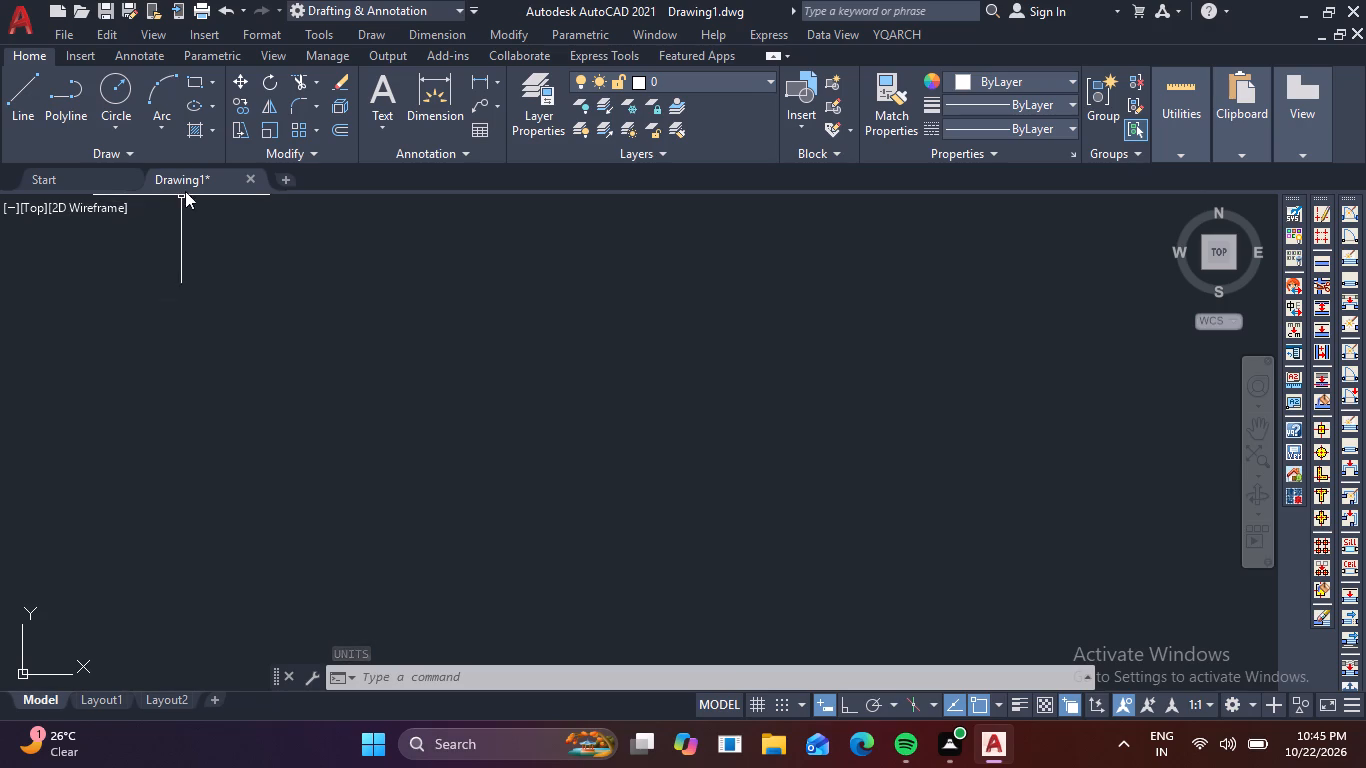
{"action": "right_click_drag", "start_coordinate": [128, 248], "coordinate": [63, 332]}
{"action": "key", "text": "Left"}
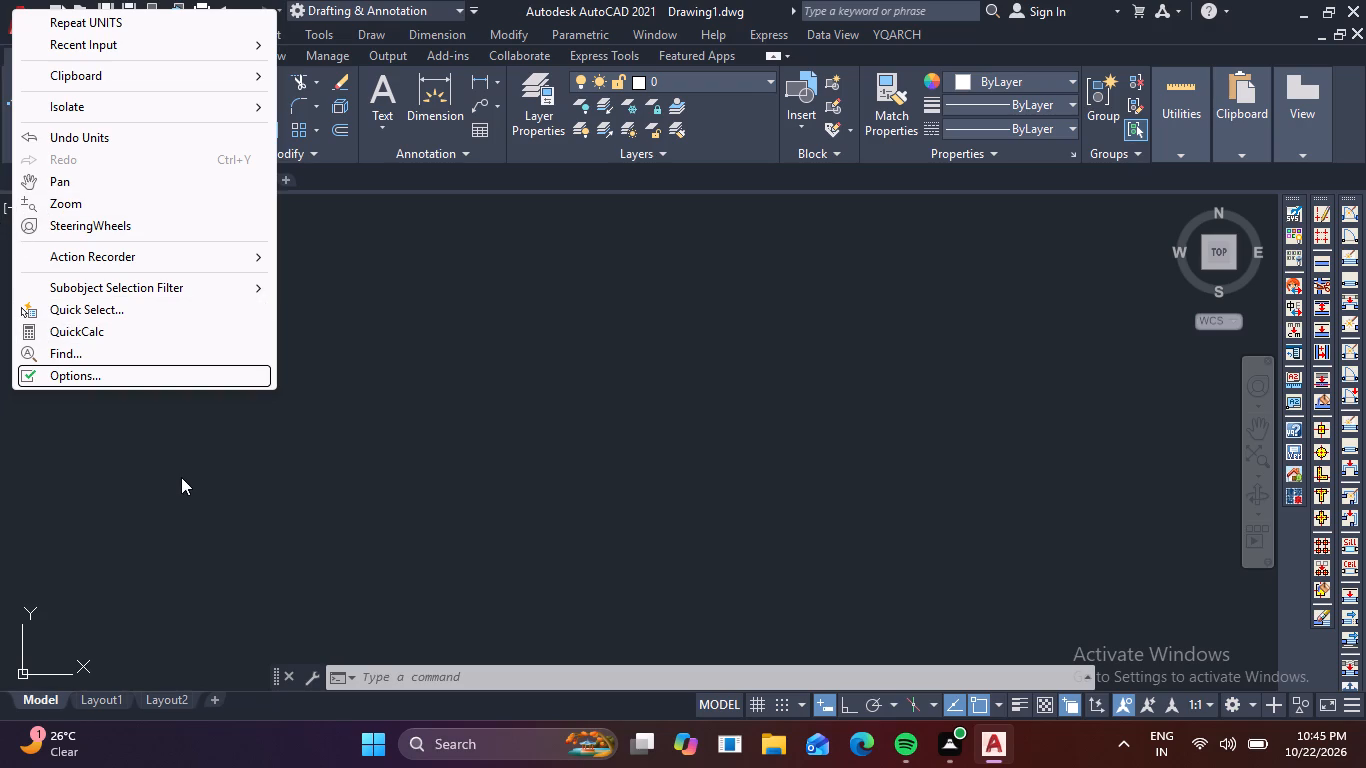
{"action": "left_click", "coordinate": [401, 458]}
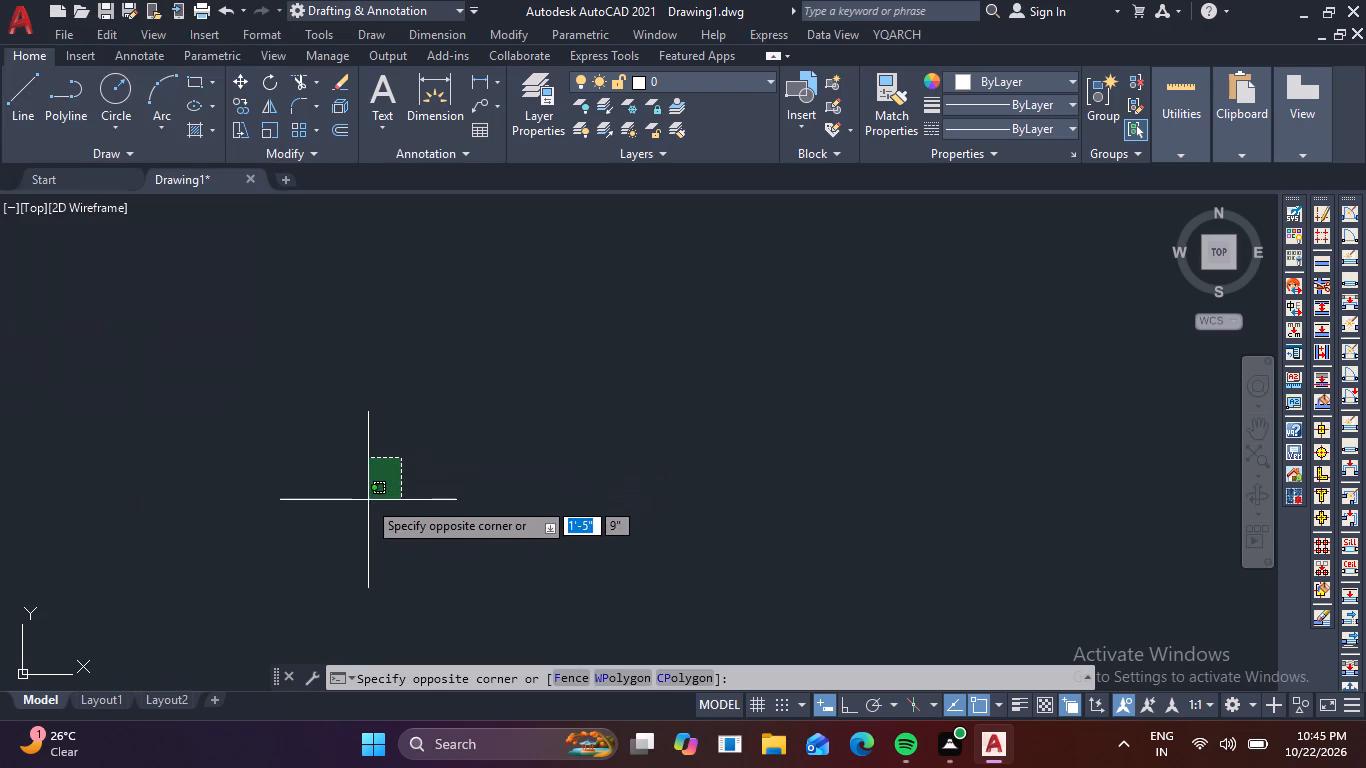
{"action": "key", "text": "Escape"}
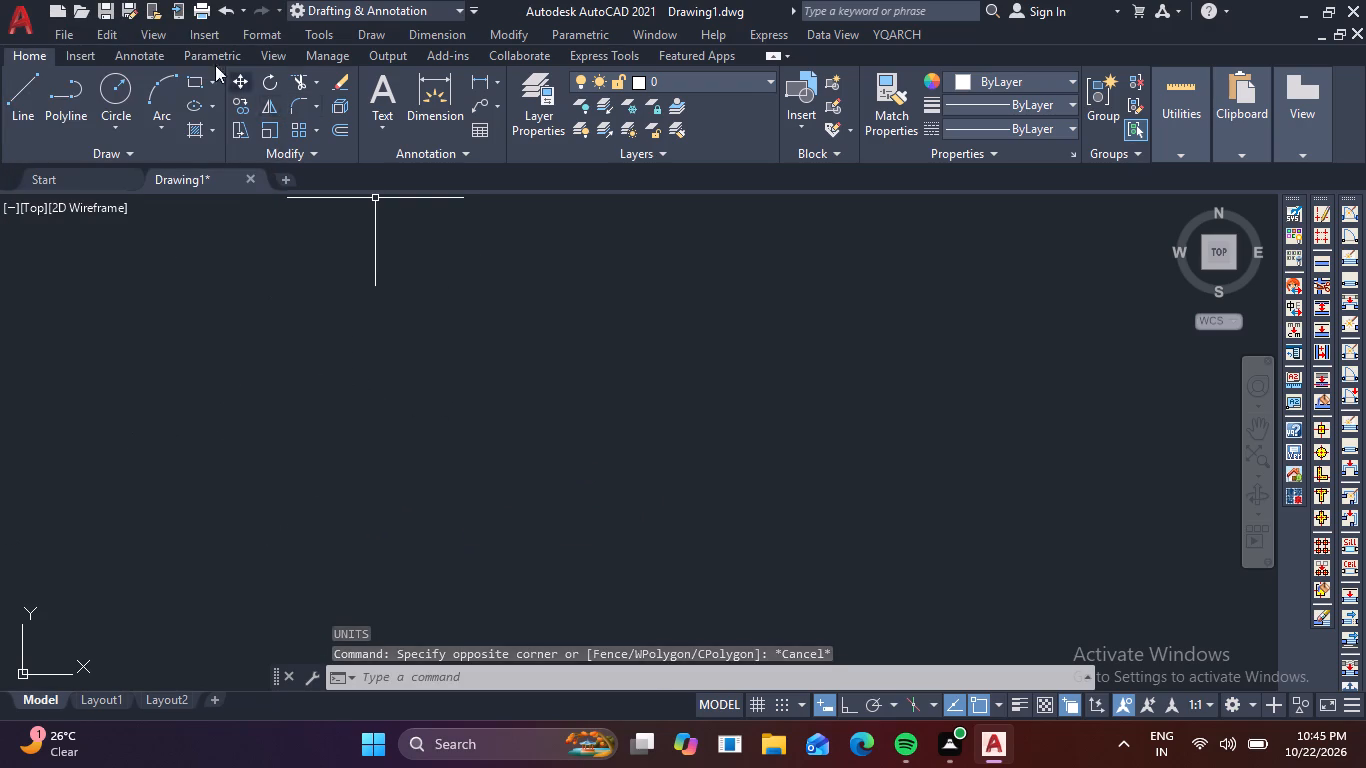
Hide the UCS icon in the drawing area.
{"action": "left_click", "coordinate": [267, 53]}
{"action": "left_click", "coordinate": [18, 108]}
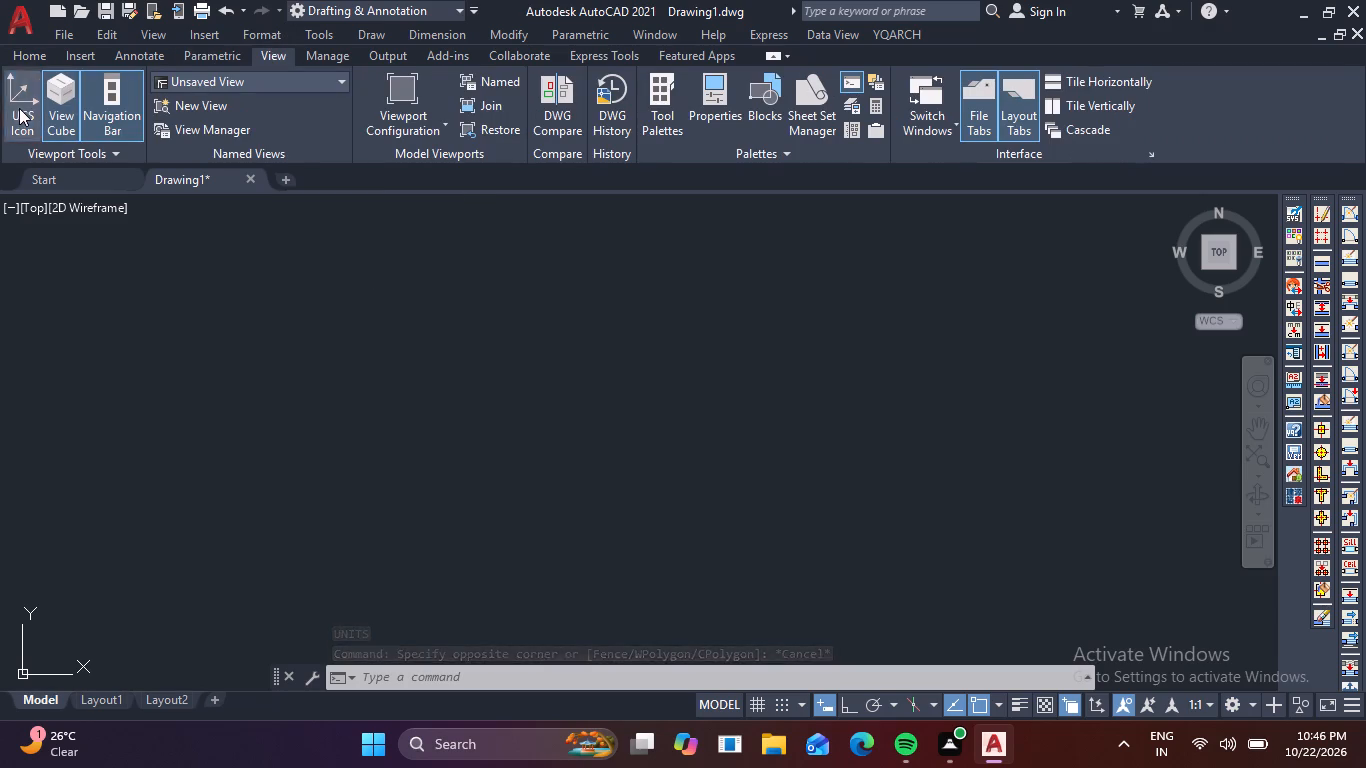
{"action": "left_click", "coordinate": [23, 63]}
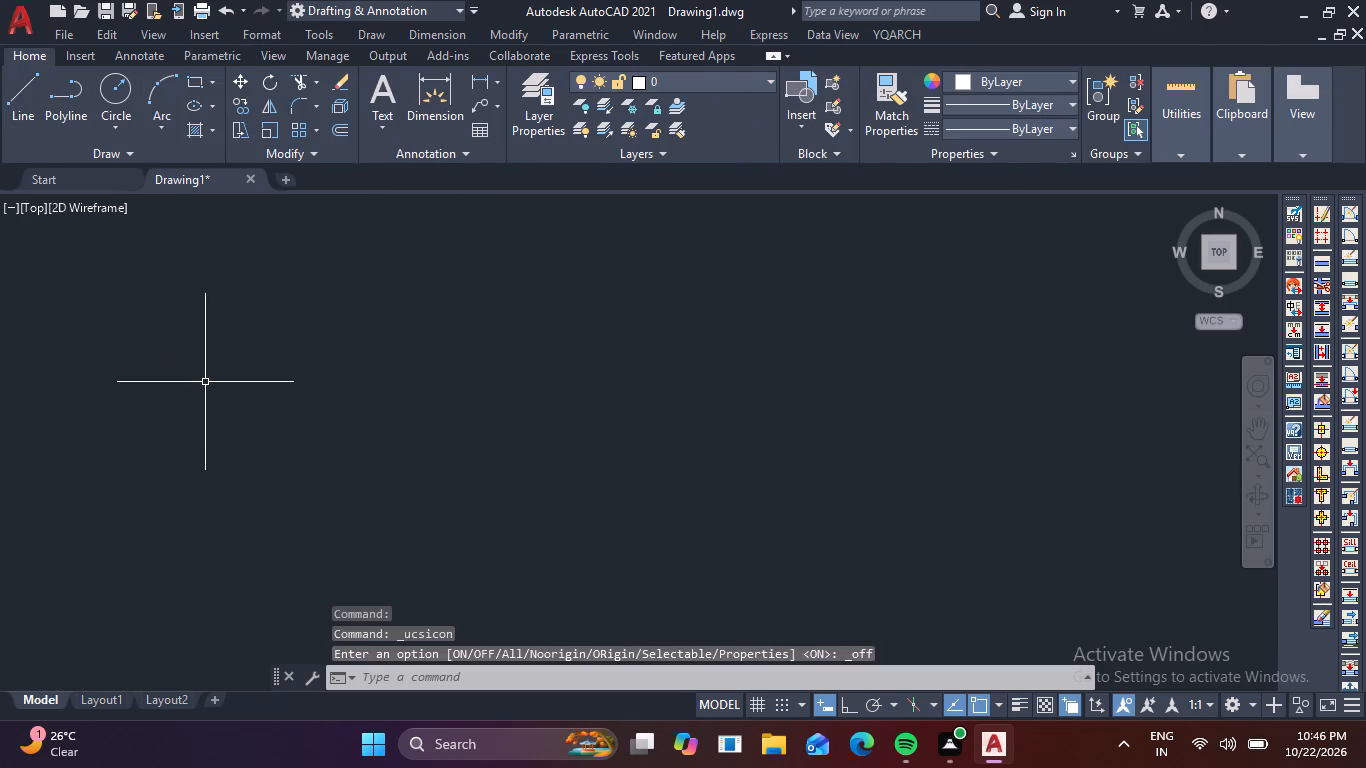
Draw a single horizontal line 6'6" long with ortho mode turned on.
{"action": "key", "text": "l"}
{"action": "key", "text": "space"}
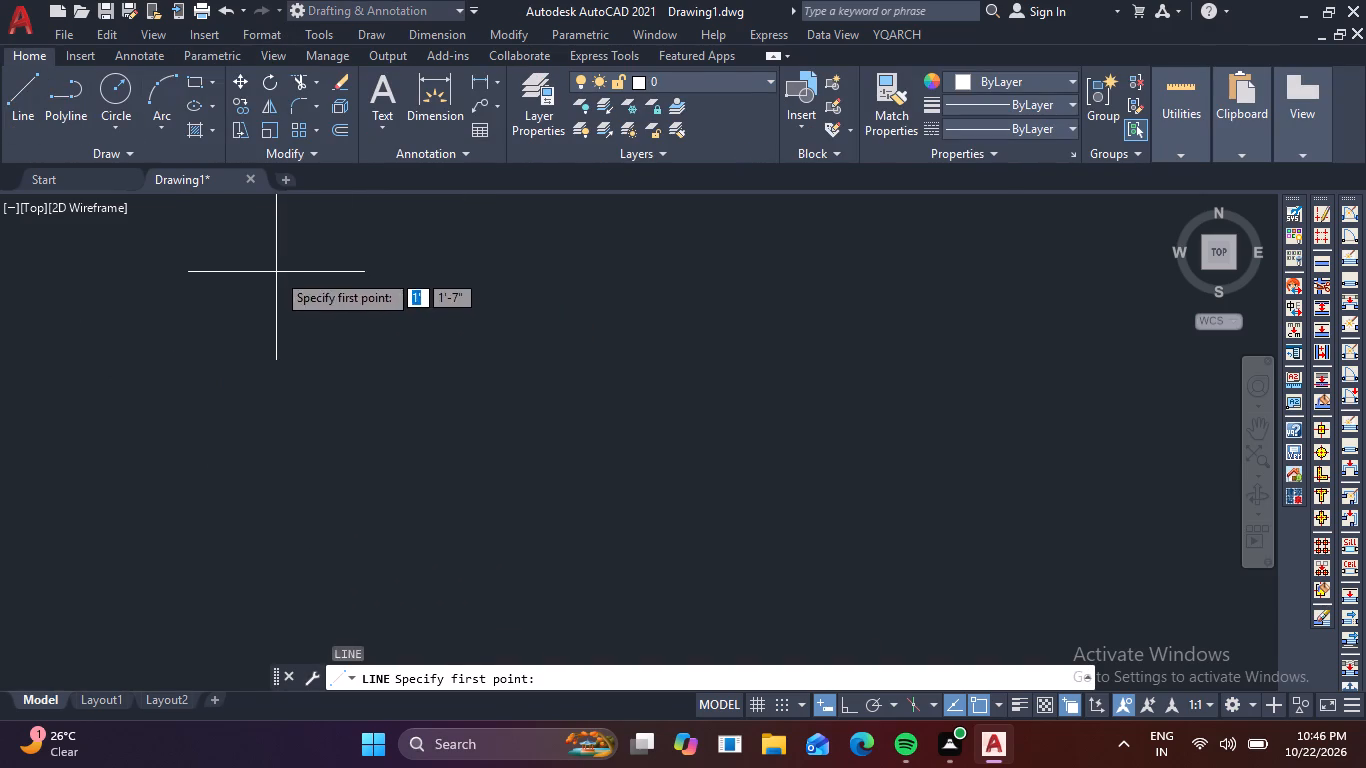
{"action": "left_click", "coordinate": [277, 272]}
{"action": "key", "text": "F8"}
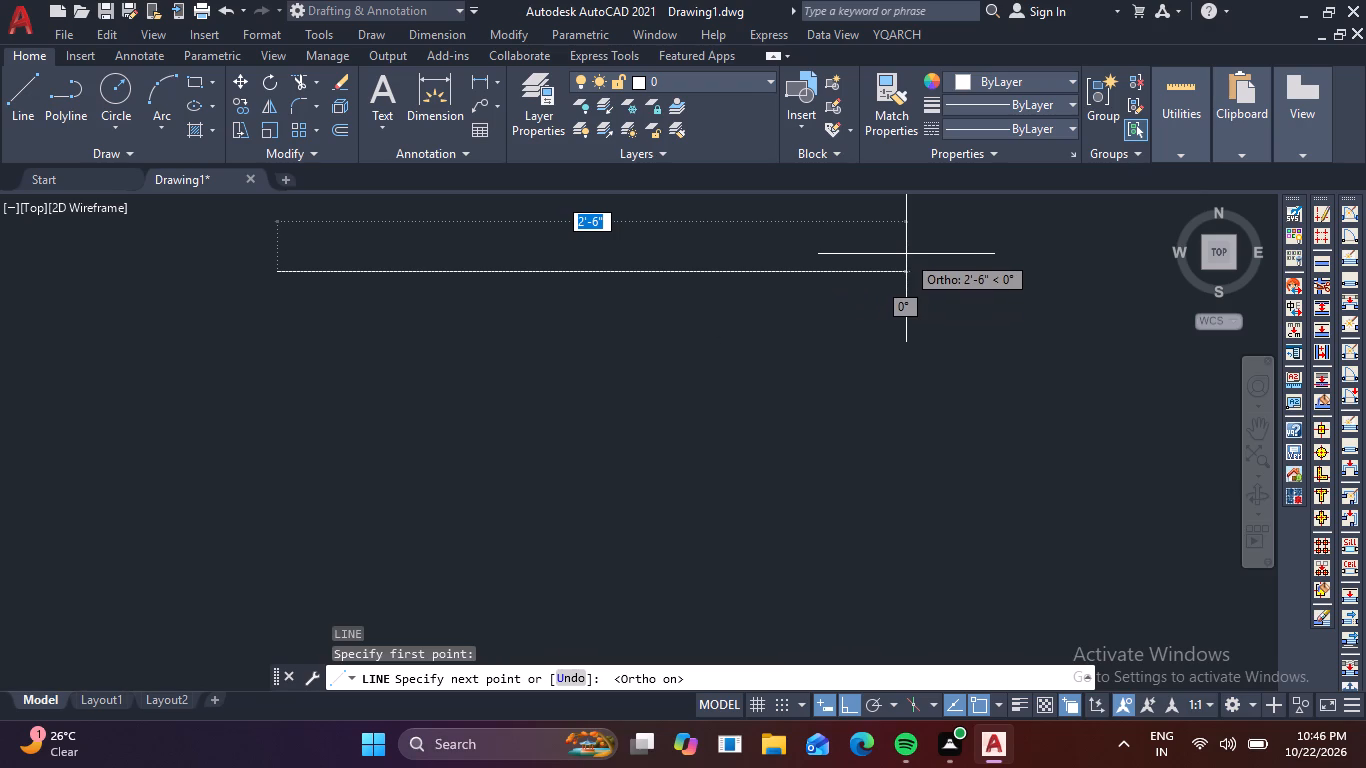
{"action": "key", "text": "6"}
{"action": "key", "text": "apostrophe"}
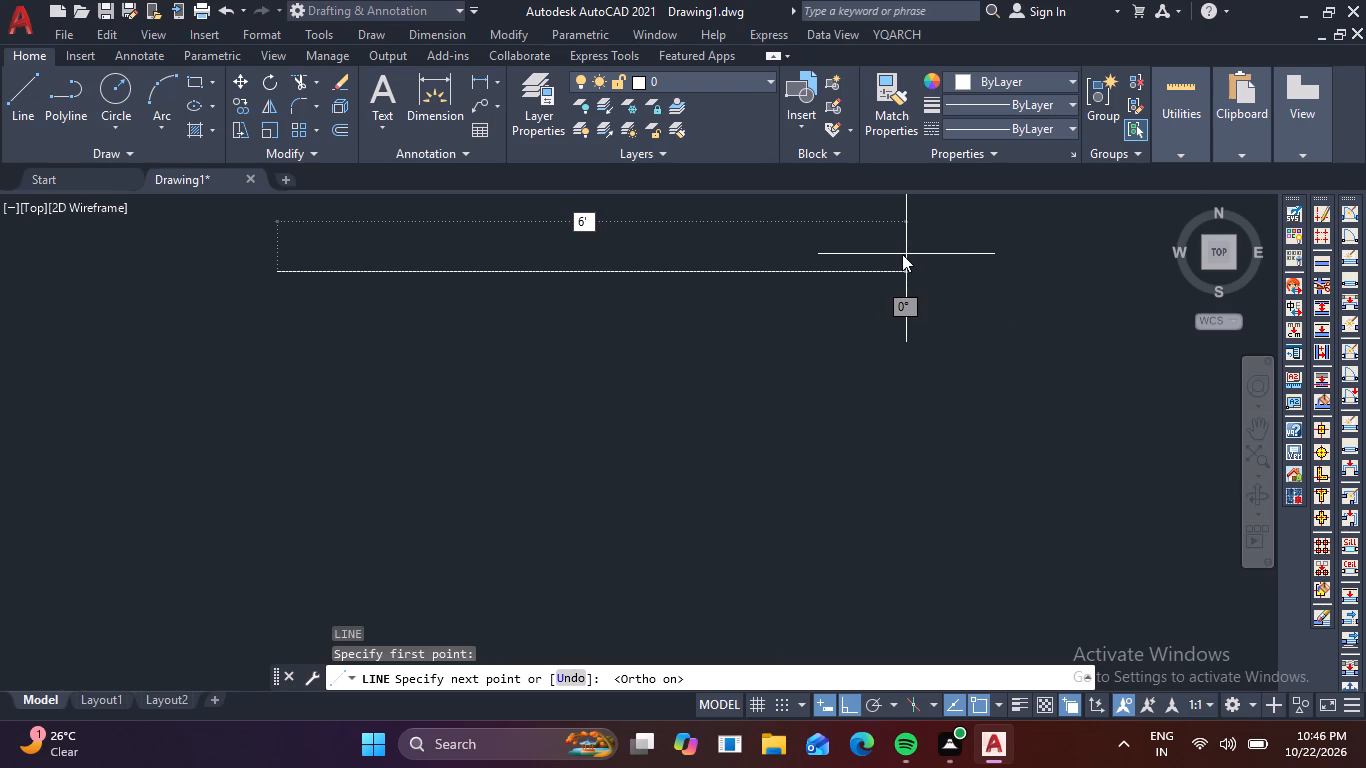
{"action": "key", "text": "6"}
{"action": "key", "text": "BackSpace"}
{"action": "key", "text": "shift+quotedbl"}
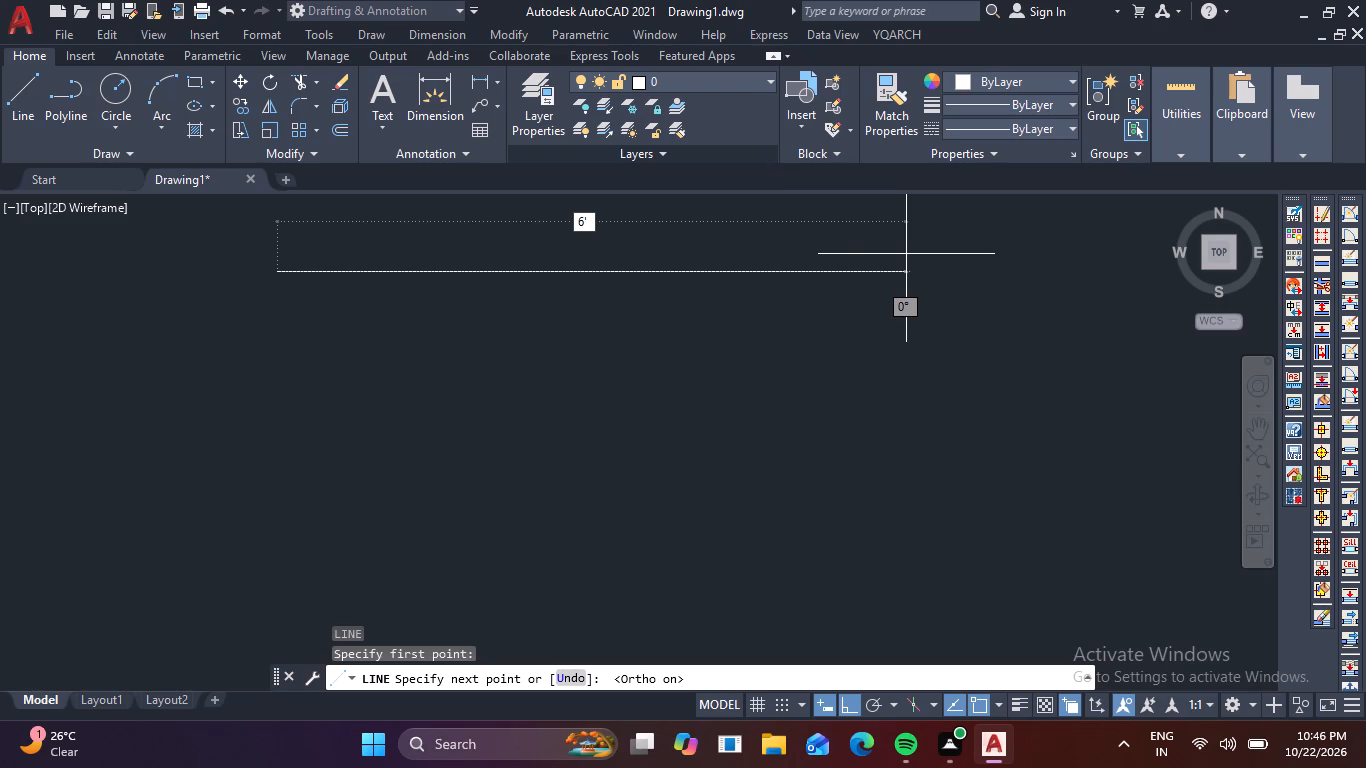
{"action": "key", "text": "BackSpace"}
{"action": "key", "text": "BackSpace"}
{"action": "key", "text": "apostrophe"}
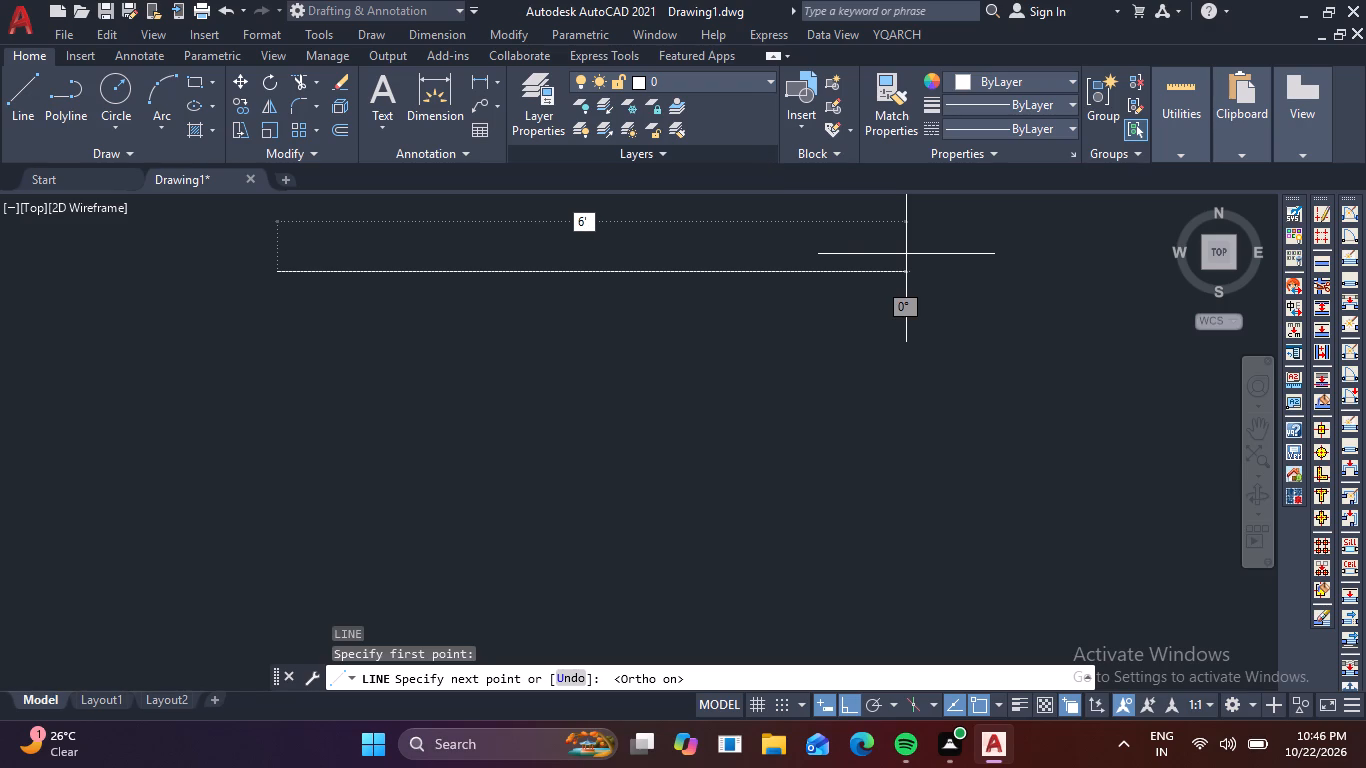
{"action": "key", "text": "6"}
{"action": "key", "text": "space"}
{"action": "key", "text": "Escape"}
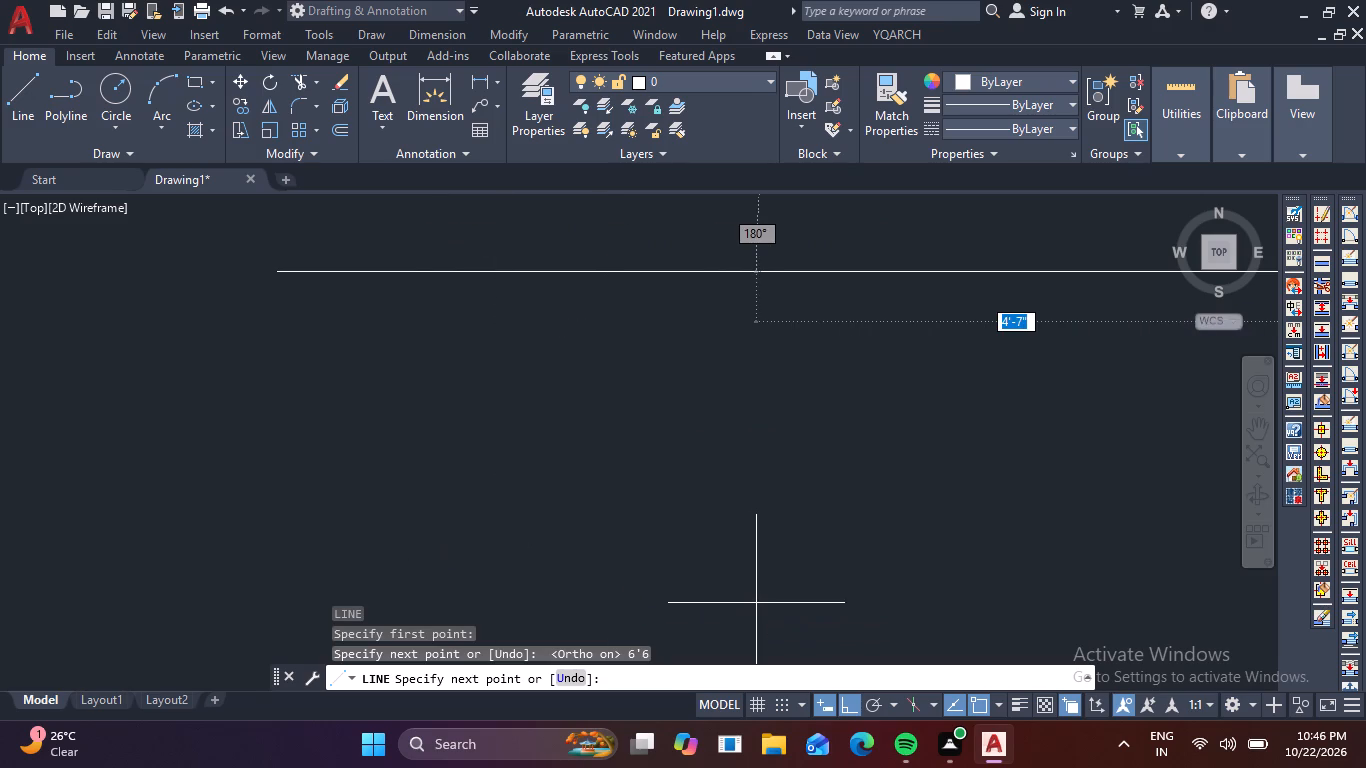
Draw a 10' vertical line straight down from the horizontal line's left endpoint.
{"action": "scroll", "coordinate": [751, 586], "scroll_direction": "down", "scroll_amount": 2}
{"action": "middle_click_drag", "start_coordinate": [750, 511], "coordinate": [568, 397]}
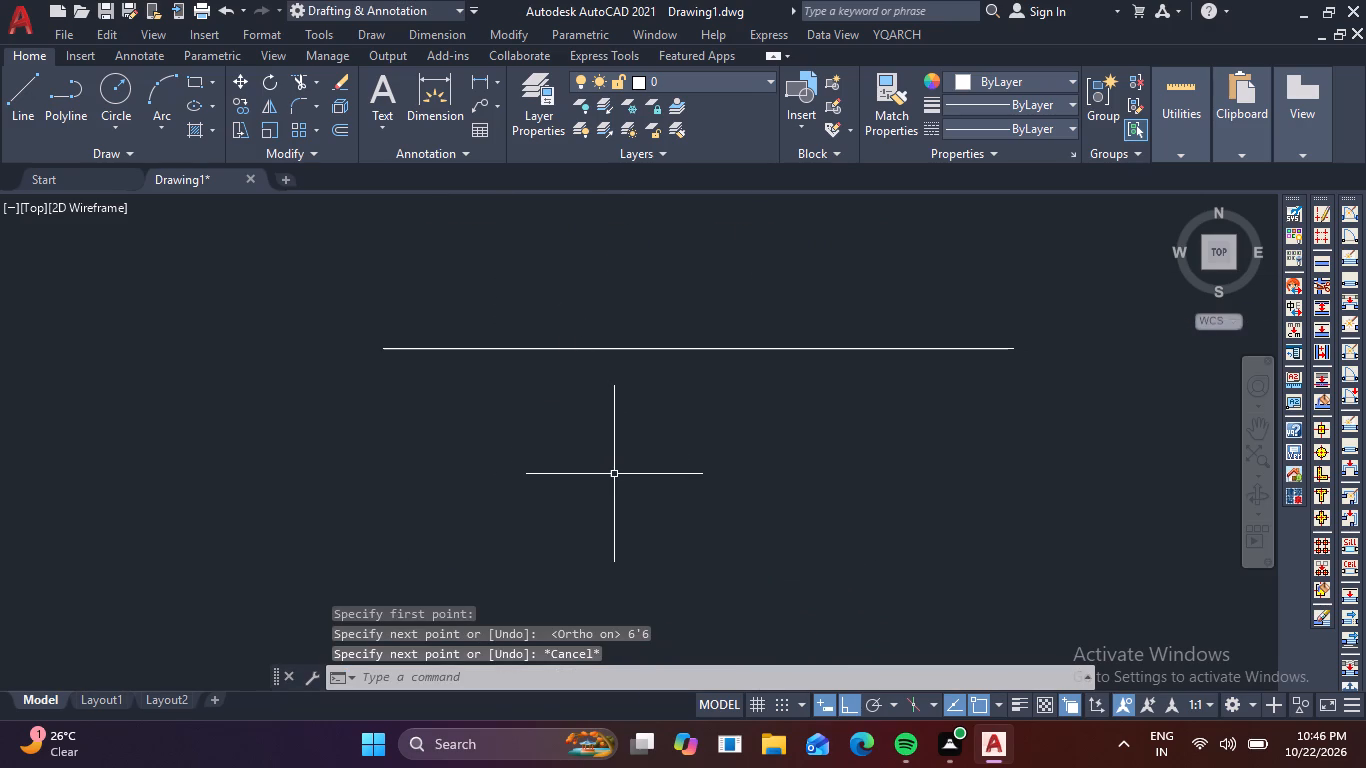
{"action": "key", "text": "l"}
{"action": "key", "text": "space"}
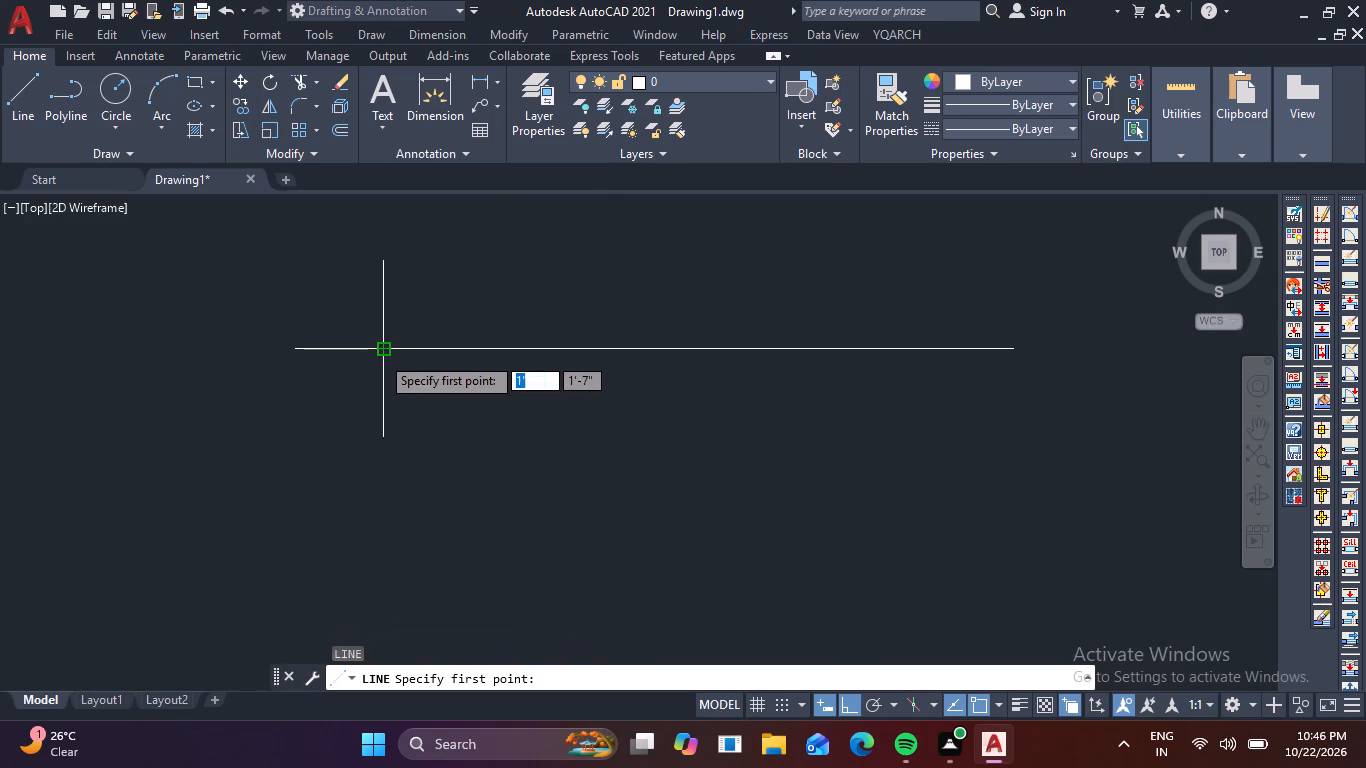
{"action": "left_click", "coordinate": [380, 355]}
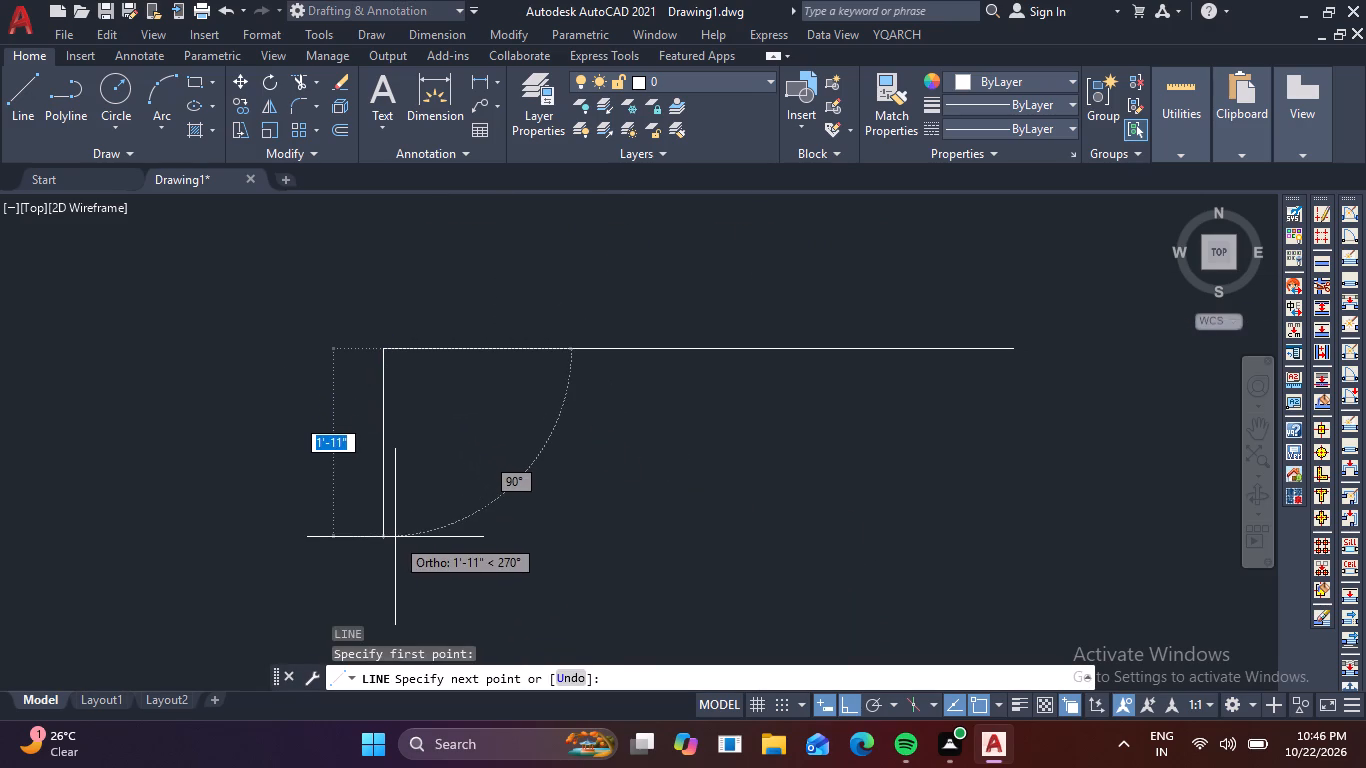
{"action": "key", "text": "1"}
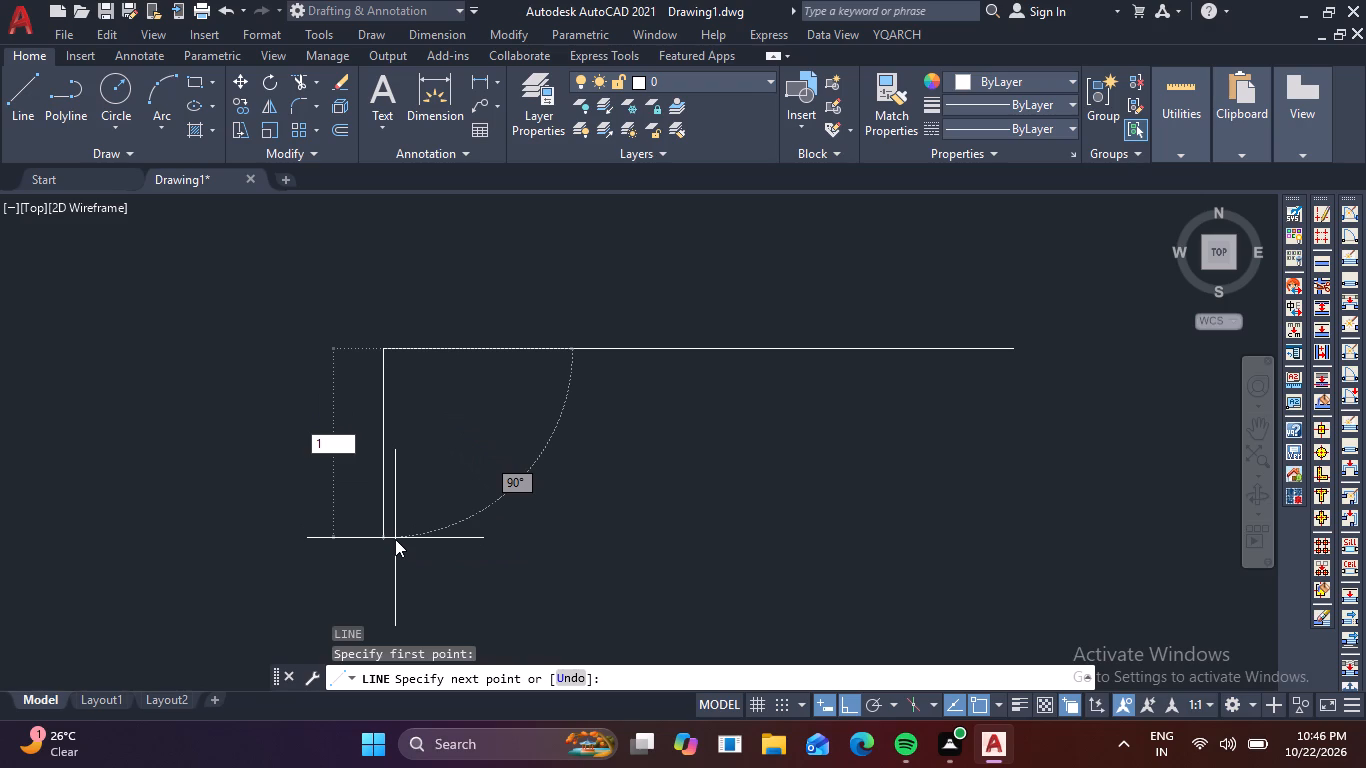
{"action": "key", "text": "0"}
{"action": "key", "text": "apostrophe"}
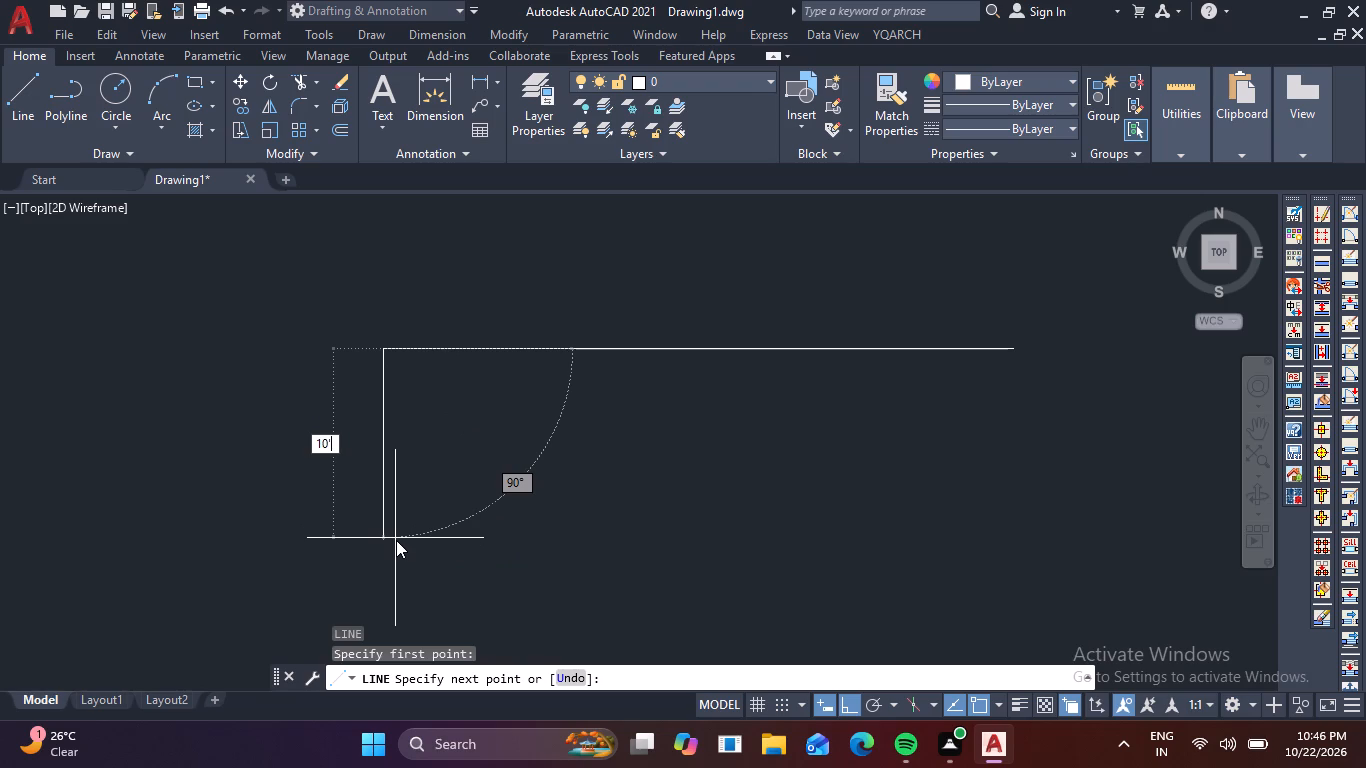
{"action": "key", "text": "Return"}
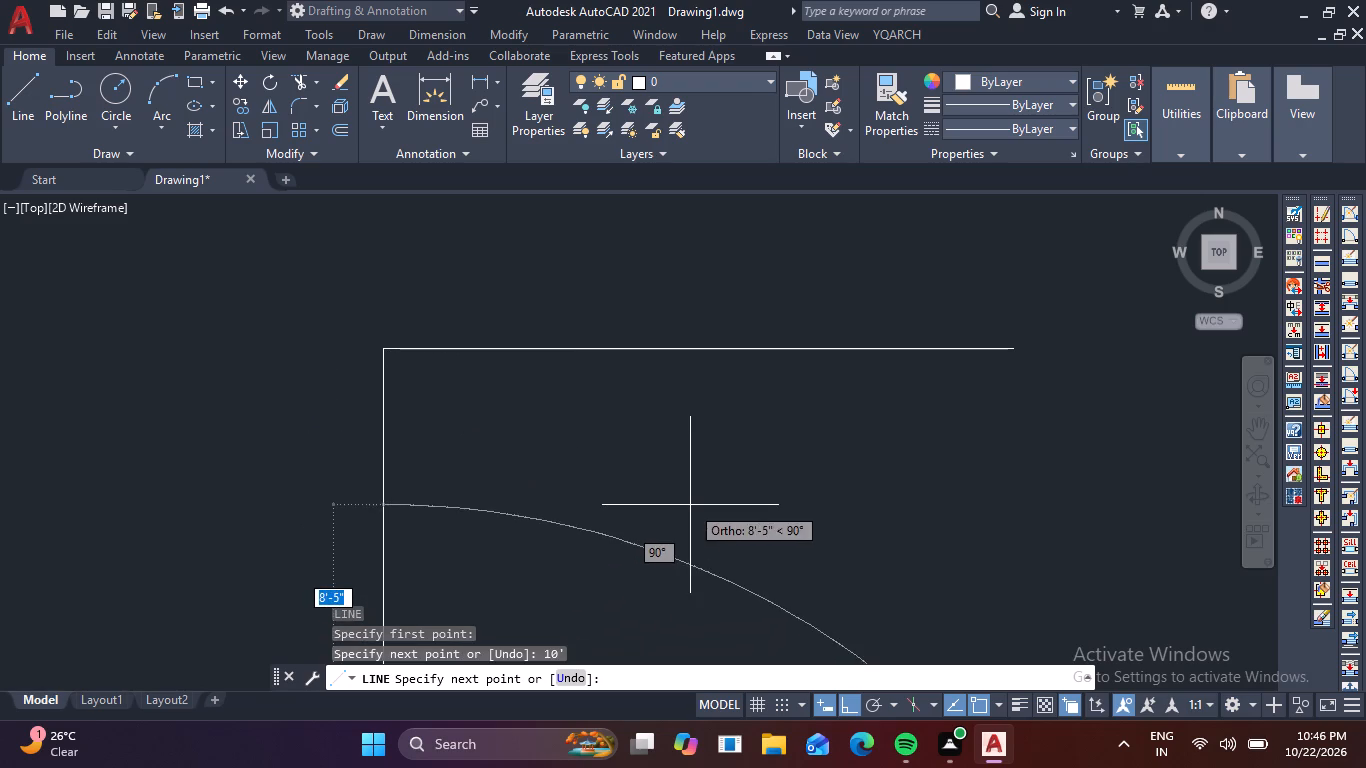
{"action": "key", "text": "Escape"}
Offset the horizontal line upward and the vertical line to the left by 9" each to form the outer wall faces.
{"action": "scroll", "coordinate": [741, 441], "scroll_direction": "down", "scroll_amount": 3}
{"action": "middle_click_drag", "start_coordinate": [742, 490], "coordinate": [715, 385]}
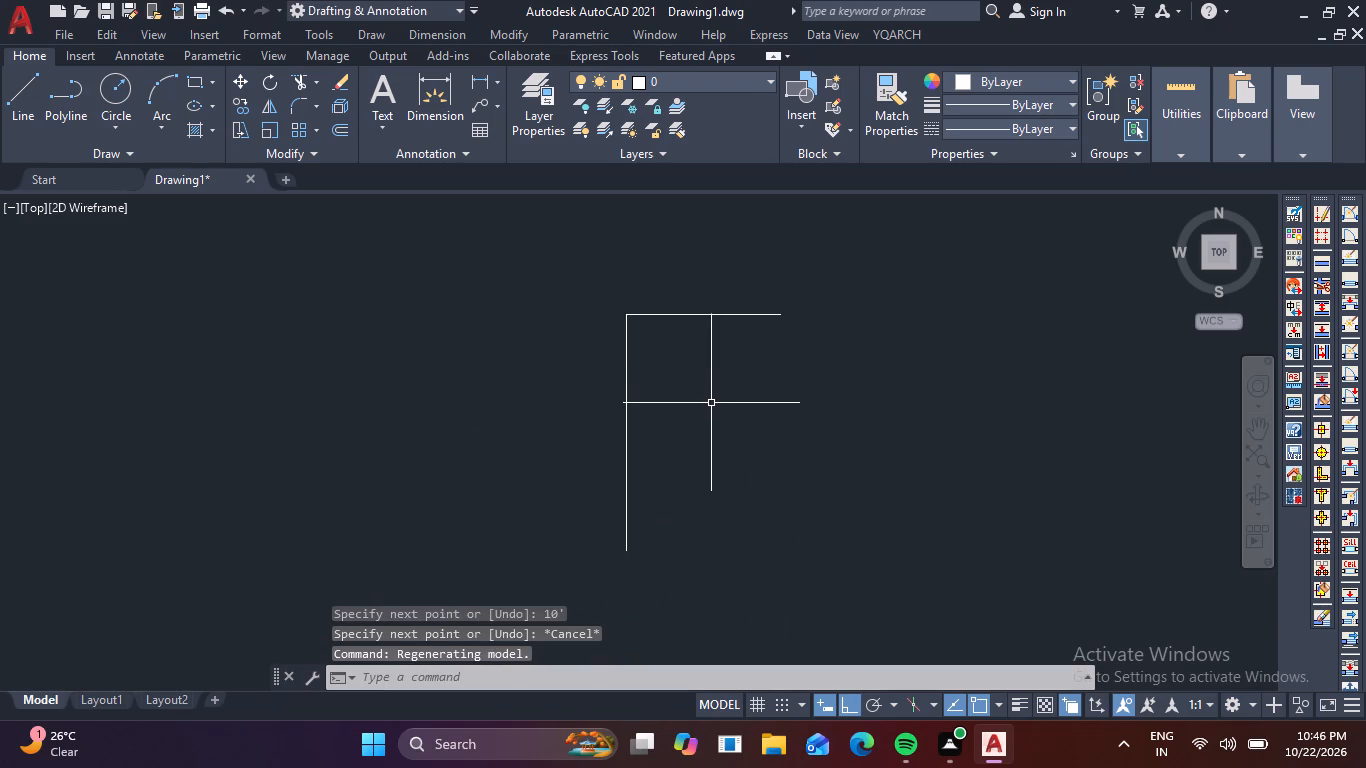
{"action": "middle_click_drag", "start_coordinate": [703, 422], "coordinate": [684, 447]}
{"action": "key", "text": "o"}
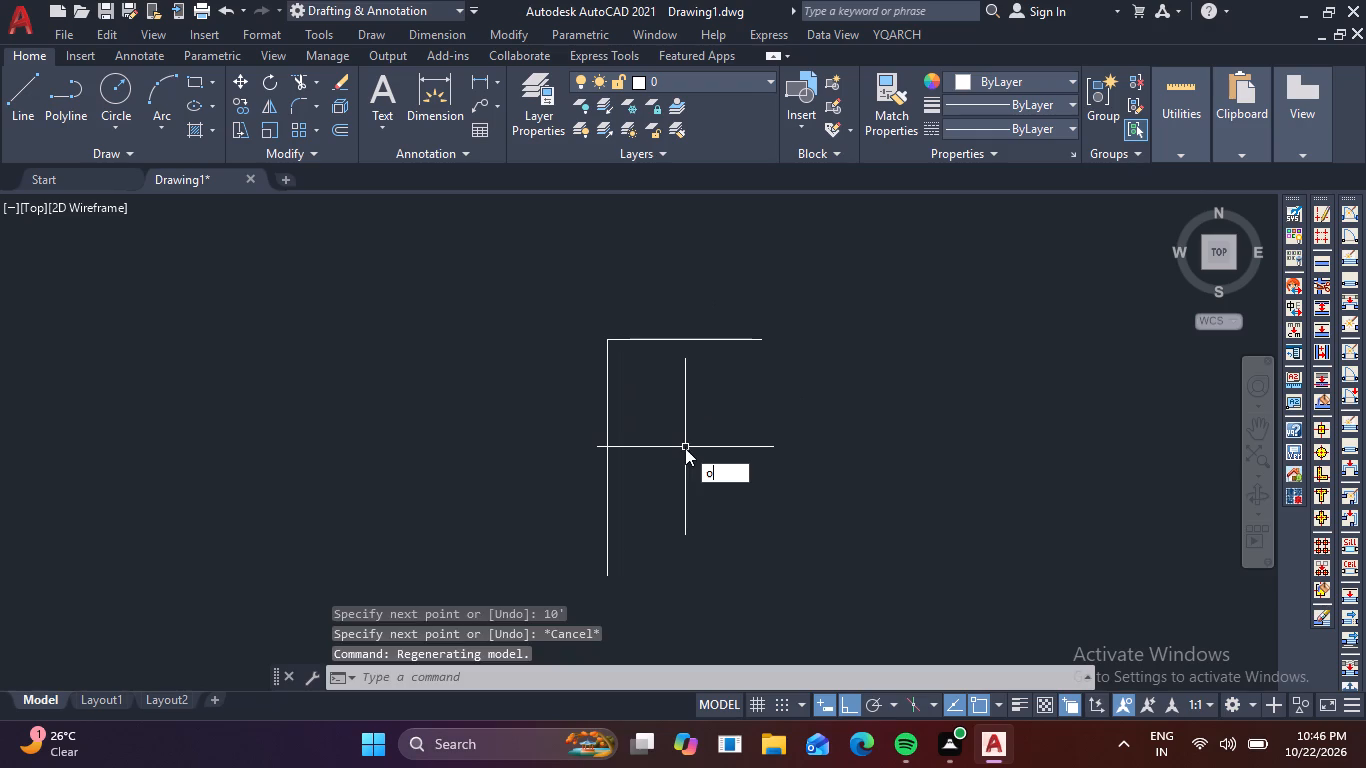
{"action": "key", "text": "Return"}
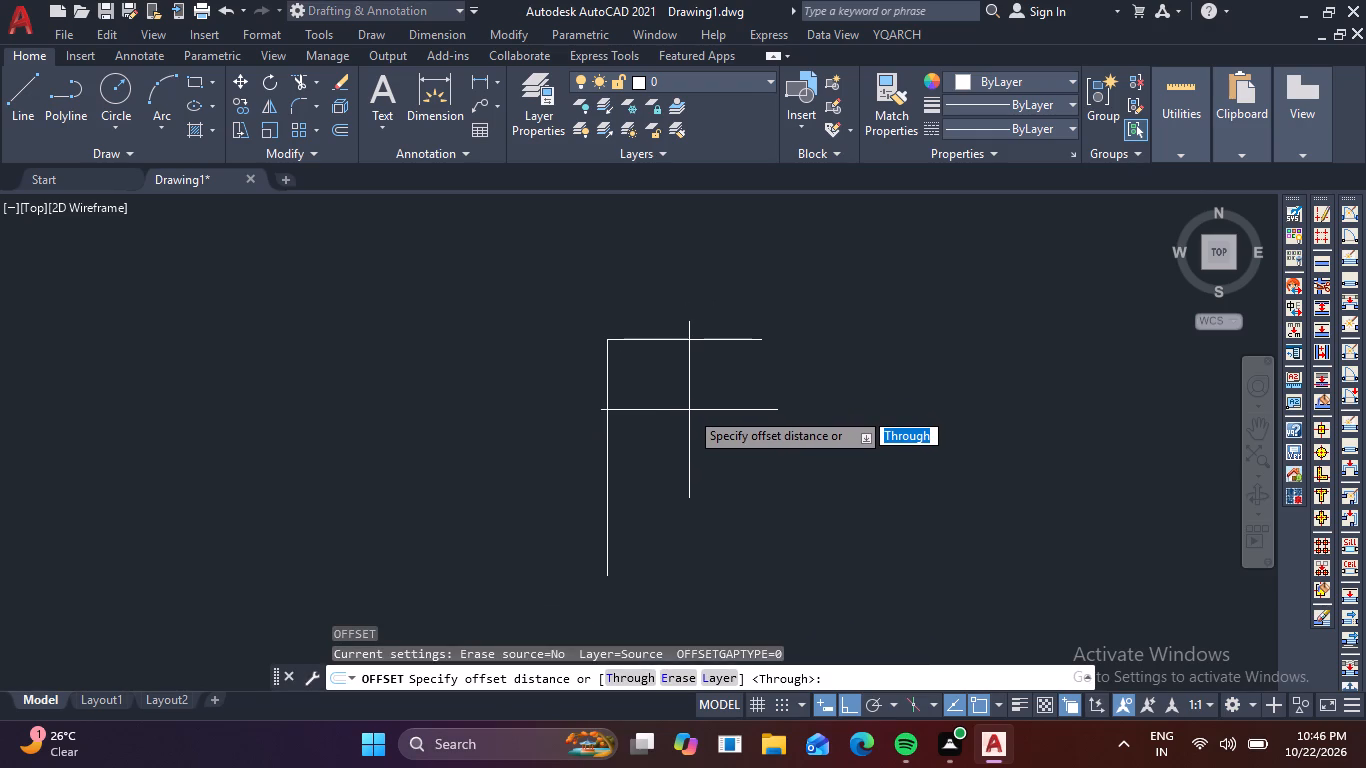
{"action": "type", "text": "9"}
{"action": "key", "text": "space"}
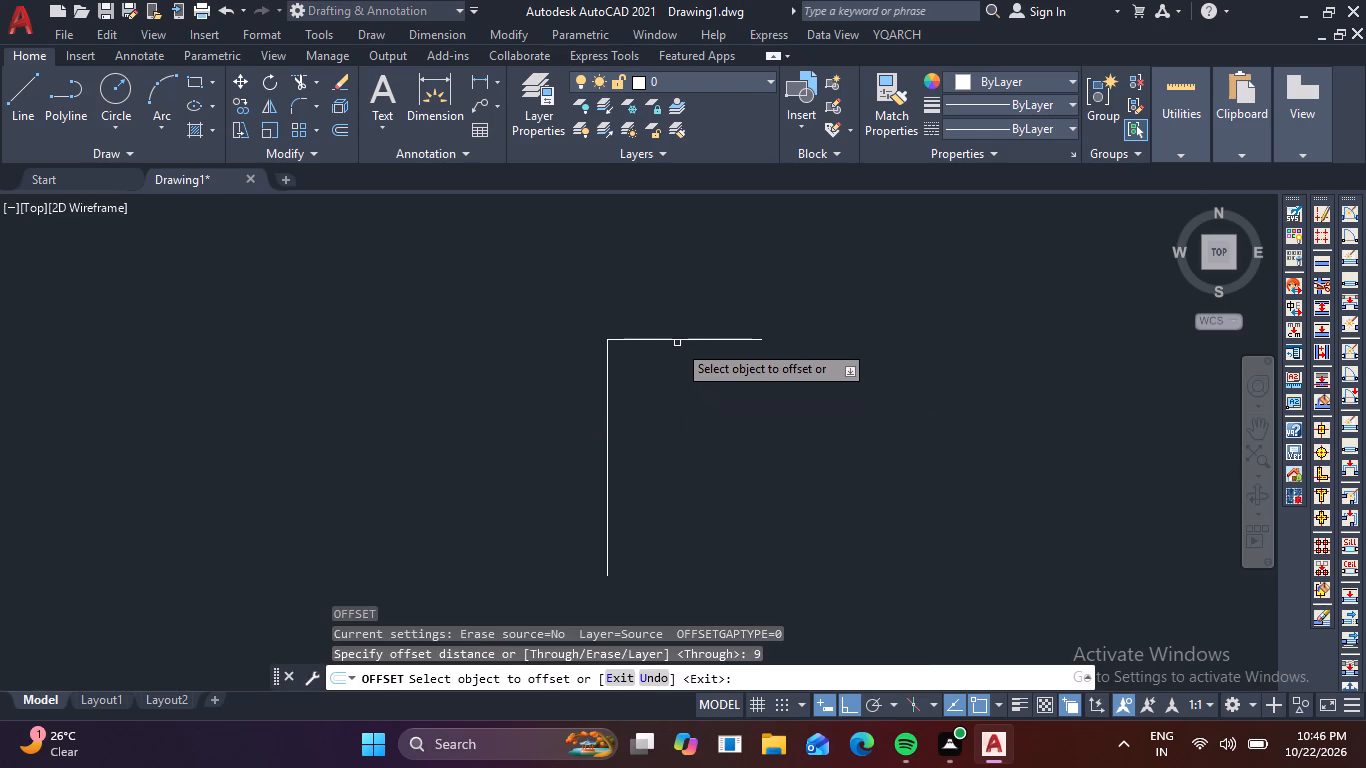
{"action": "left_click", "coordinate": [677, 340]}
{"action": "left_click", "coordinate": [689, 281]}
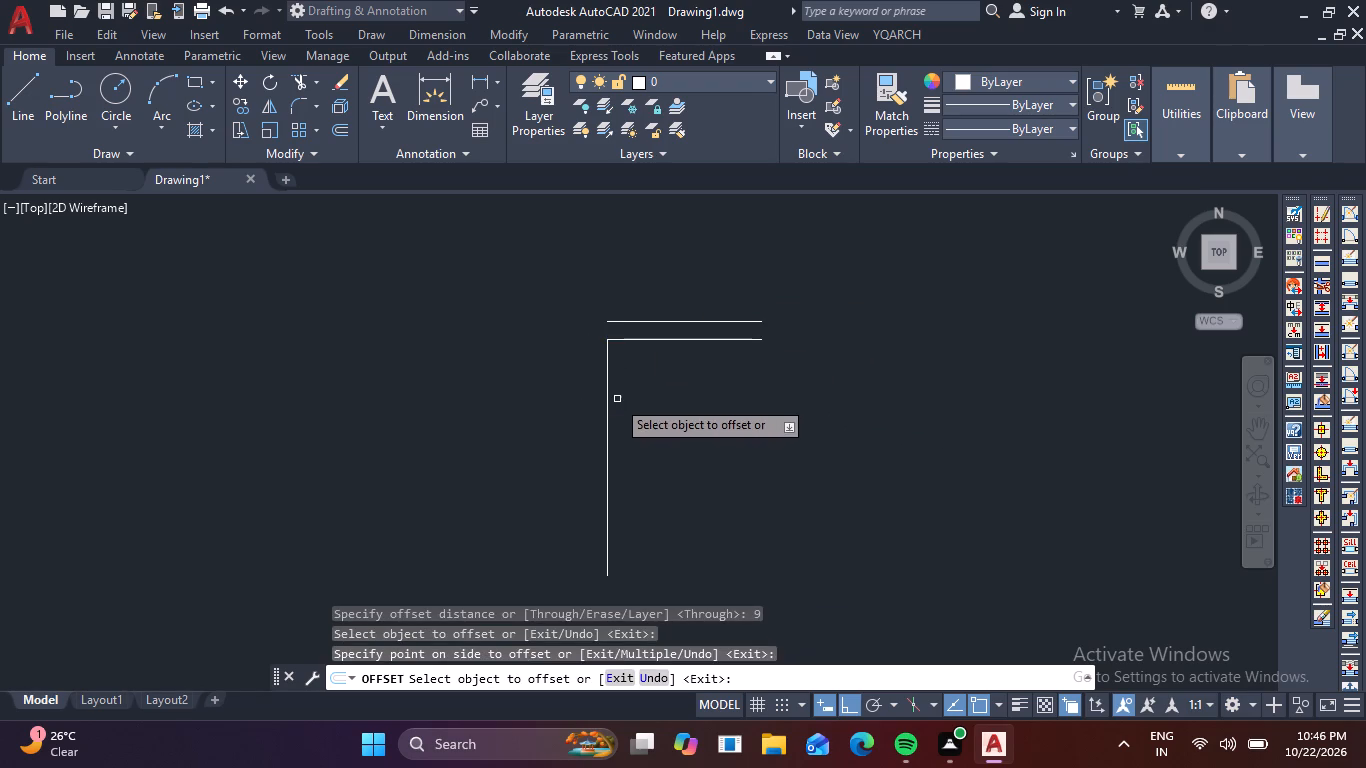
{"action": "left_click", "coordinate": [607, 393]}
{"action": "left_click", "coordinate": [514, 411]}
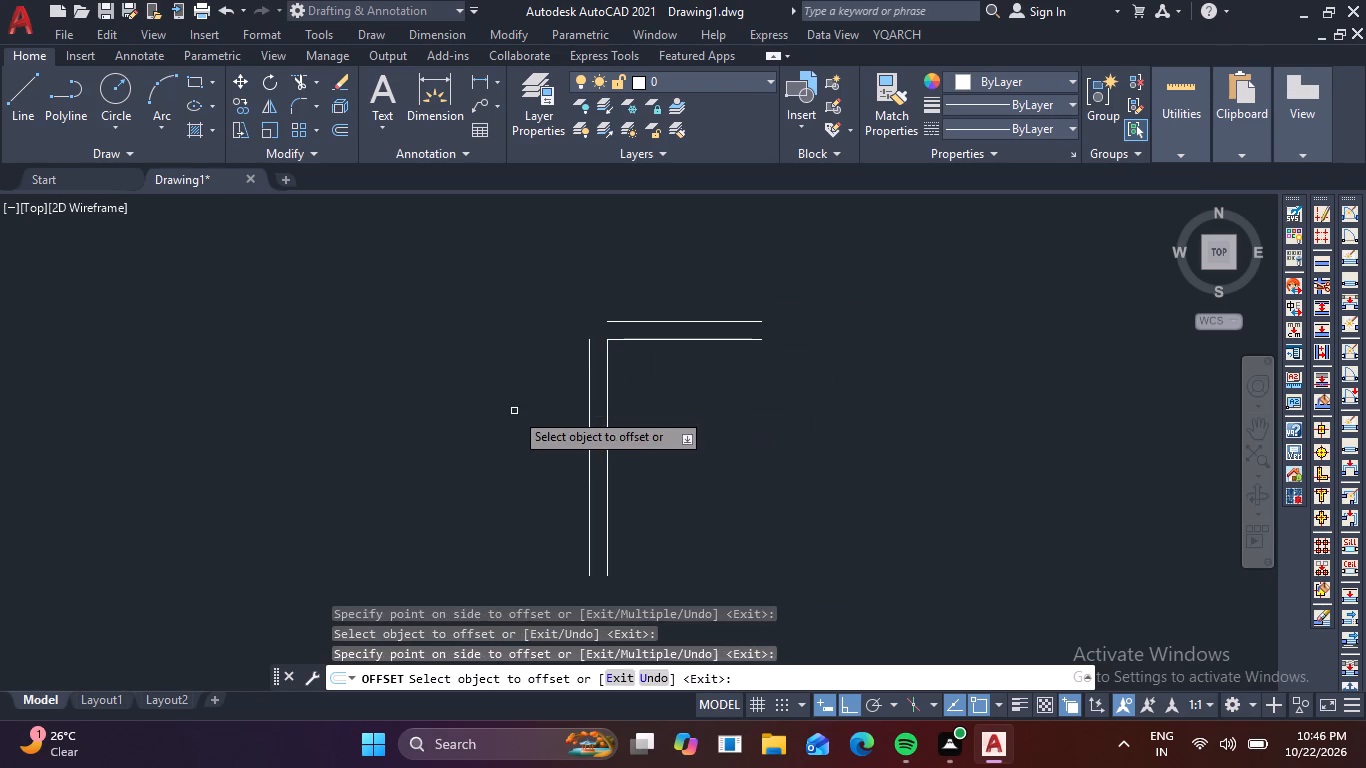
{"action": "key", "text": "Escape"}
Fillet the outer horizontal and outer vertical wall lines with zero radius to close the outer top-left corner.
{"action": "type", "text": "f"}
{"action": "key", "text": "space"}
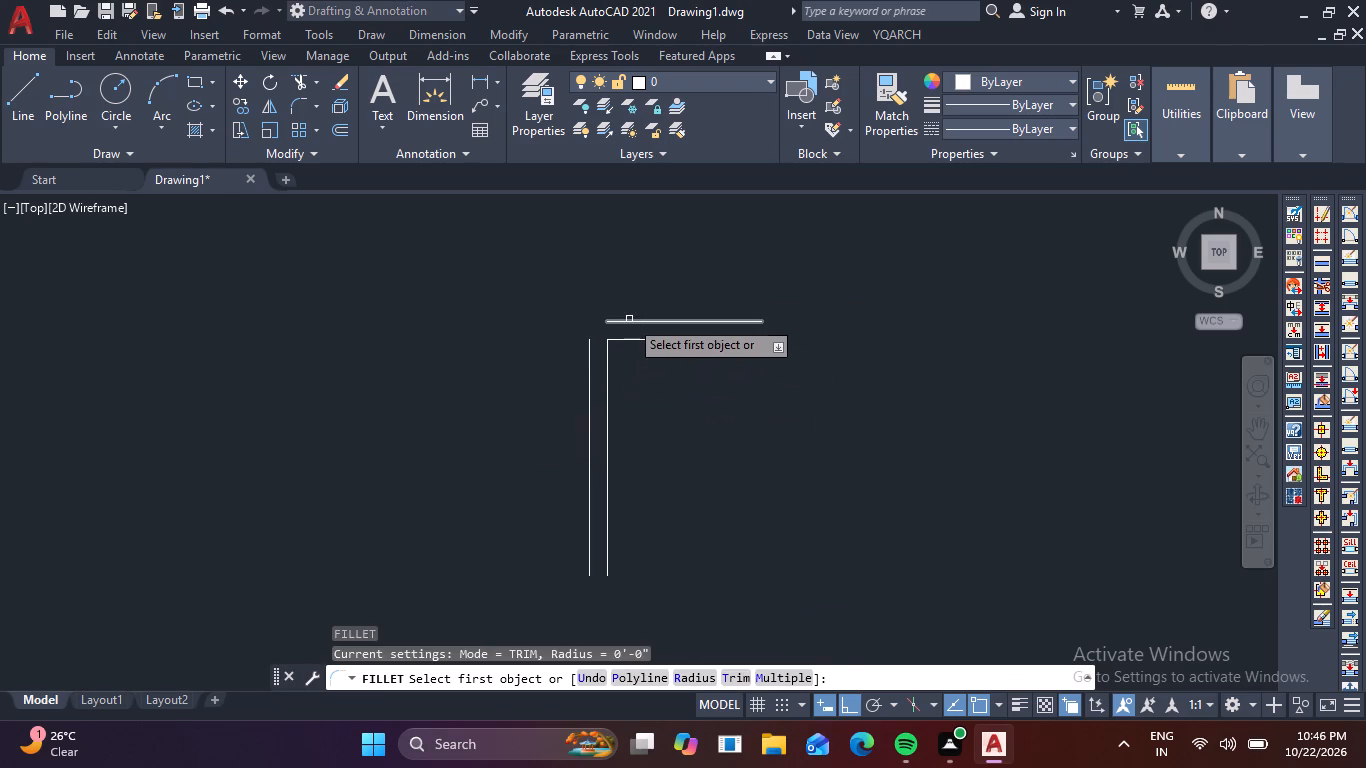
{"action": "left_click", "coordinate": [629, 319]}
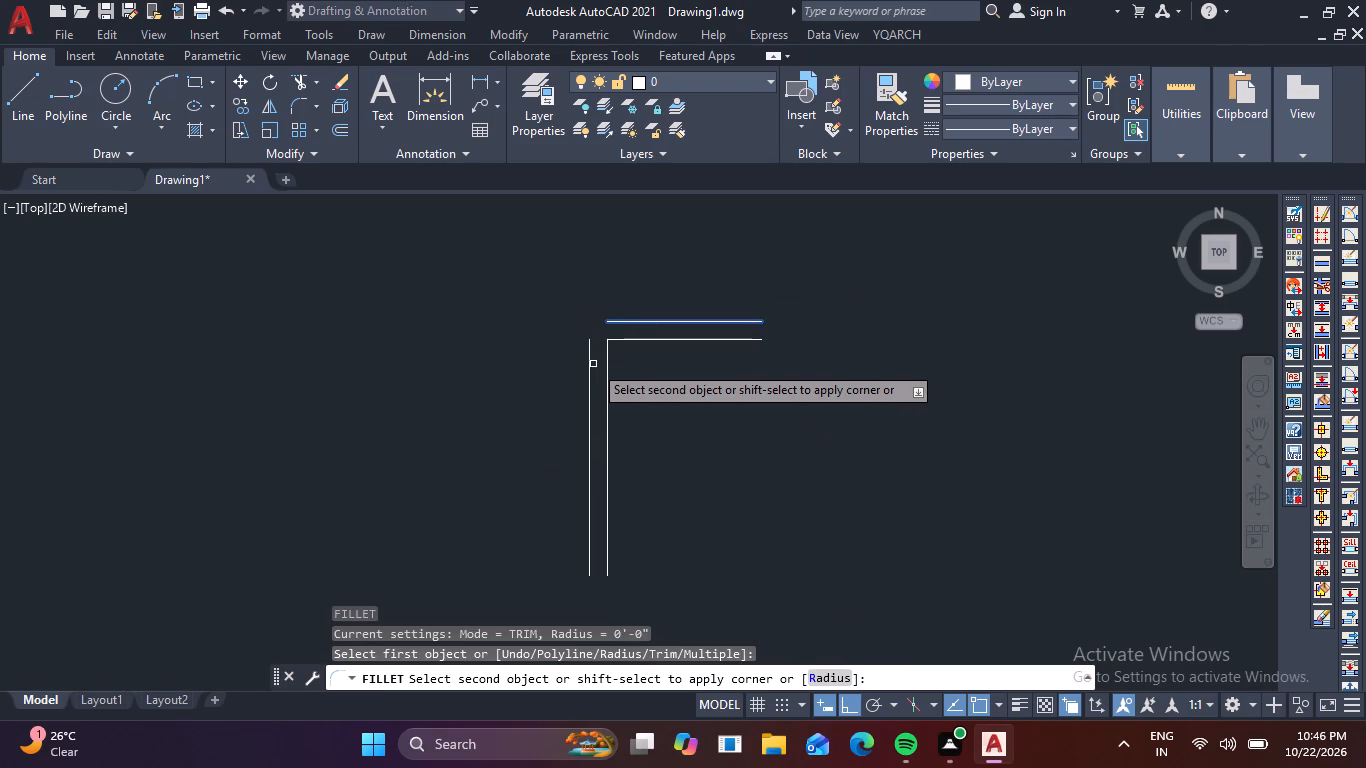
{"action": "left_click", "coordinate": [590, 364]}
{"action": "key", "text": "Escape"}
{"action": "key", "text": "Escape"}
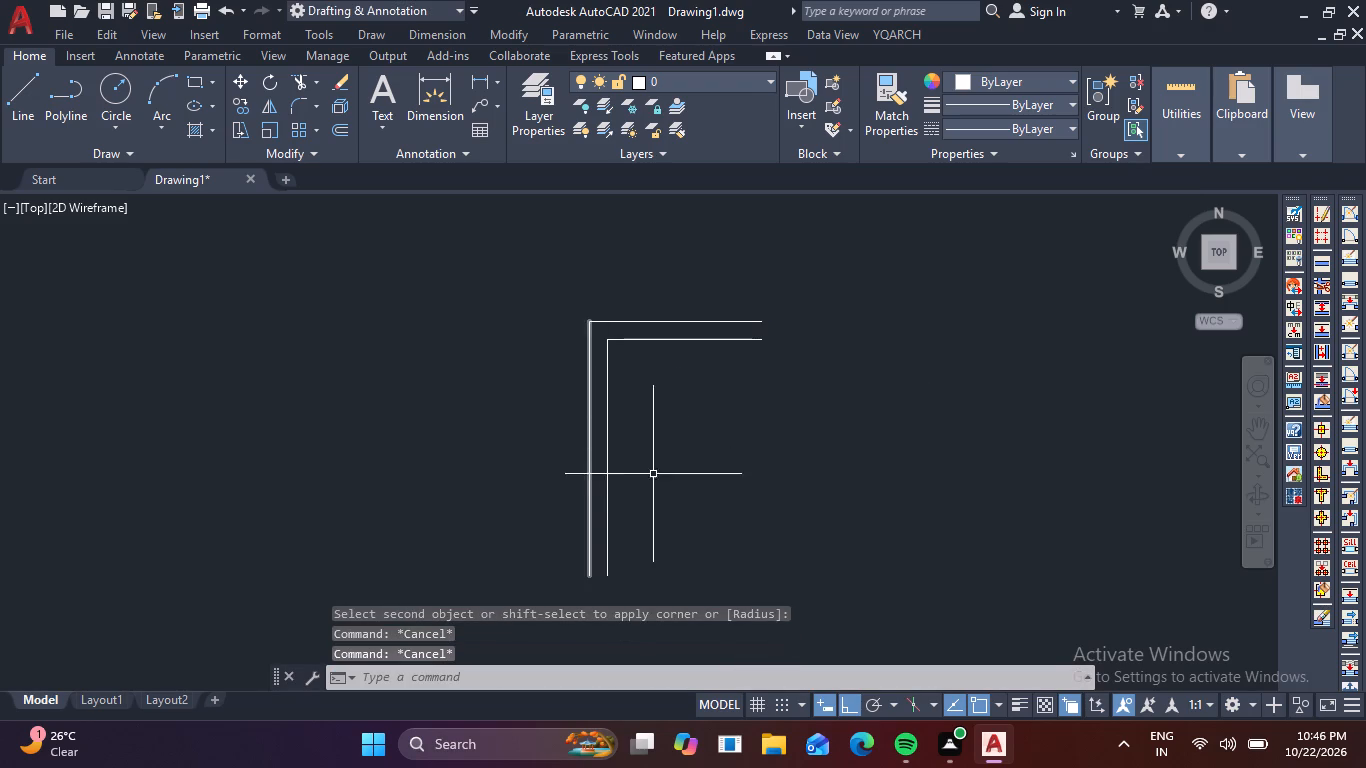
Offset the inner left wall line 6'6" to the right, and that copy another 6" right to form the first partition.
{"action": "key", "text": "o"}
{"action": "key", "text": "Return"}
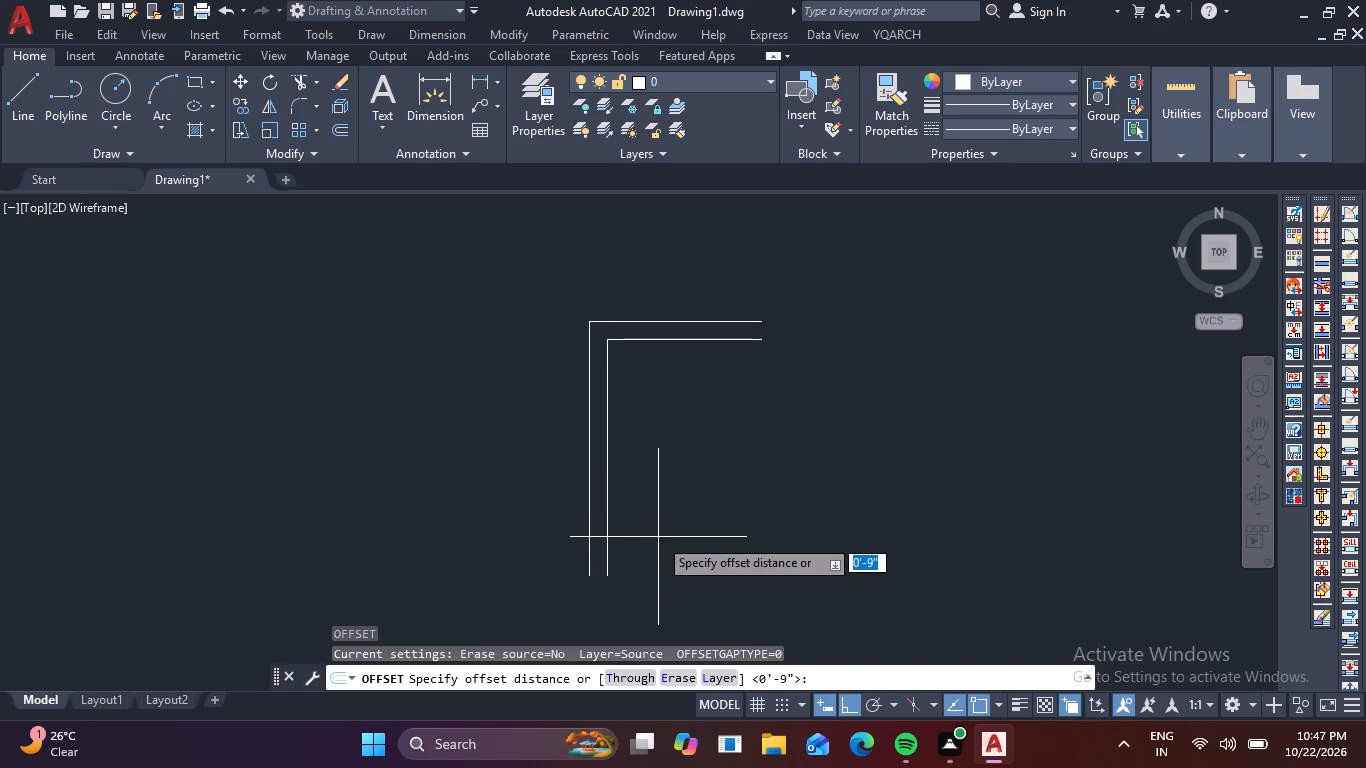
{"action": "key", "text": "6"}
{"action": "key", "text": "apostrophe"}
{"action": "key", "text": "6"}
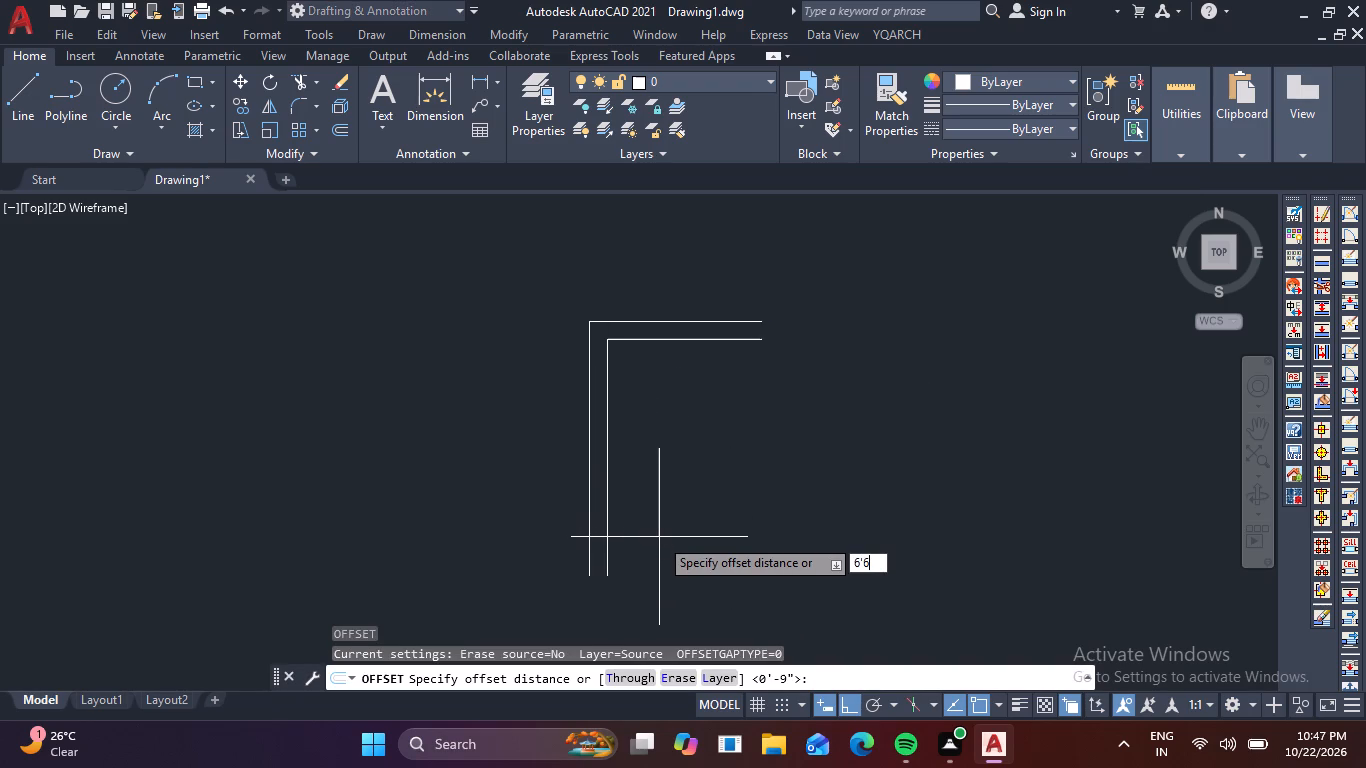
{"action": "key", "text": "space"}
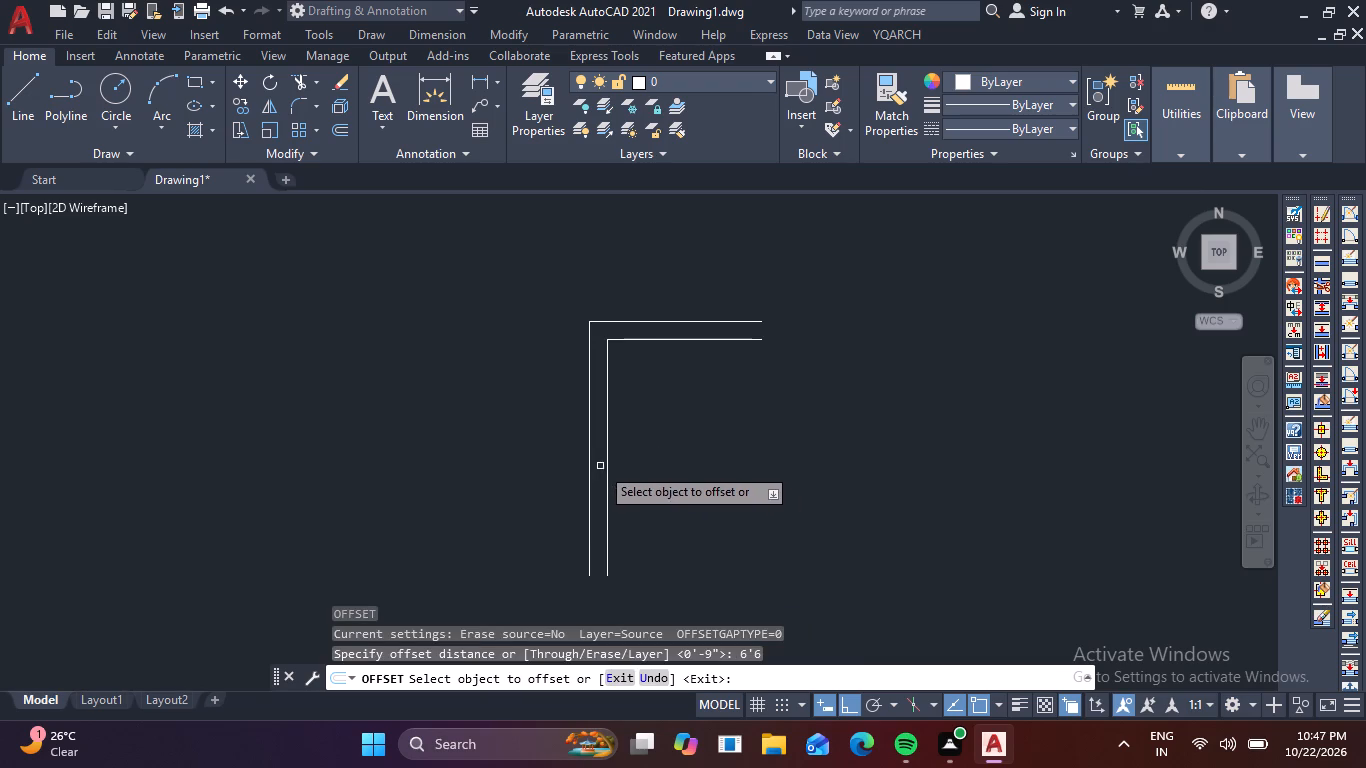
{"action": "left_click", "coordinate": [606, 468]}
{"action": "left_click", "coordinate": [748, 465]}
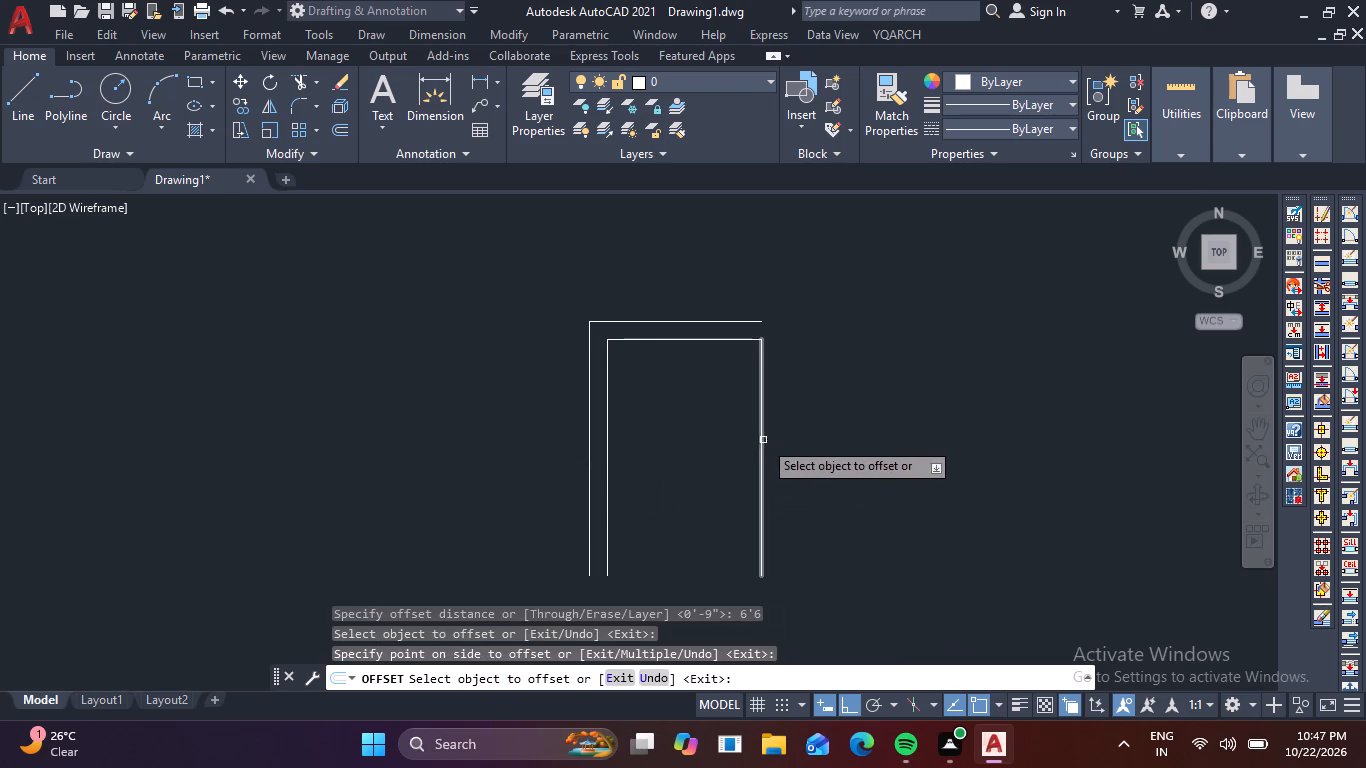
{"action": "left_click", "coordinate": [762, 440]}
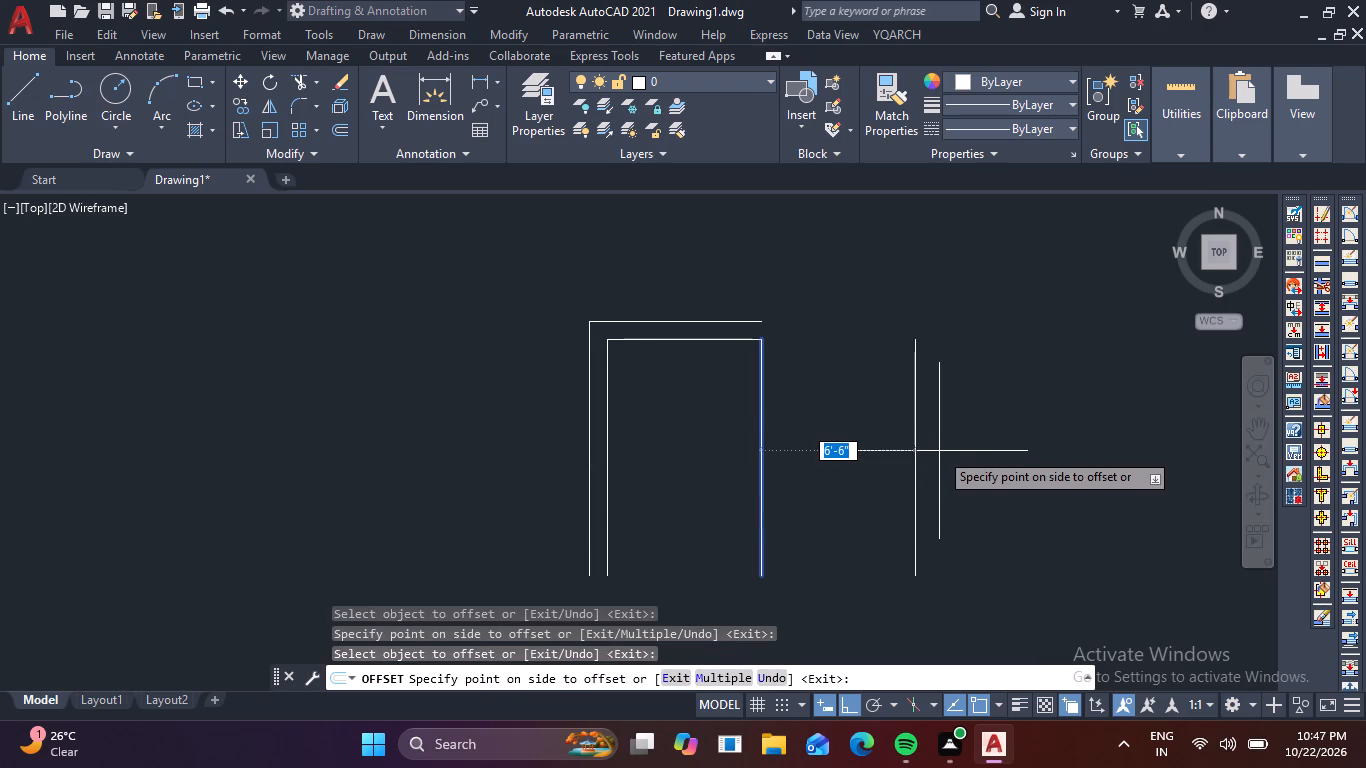
{"action": "type", "text": "6"}
{"action": "key", "text": "space"}
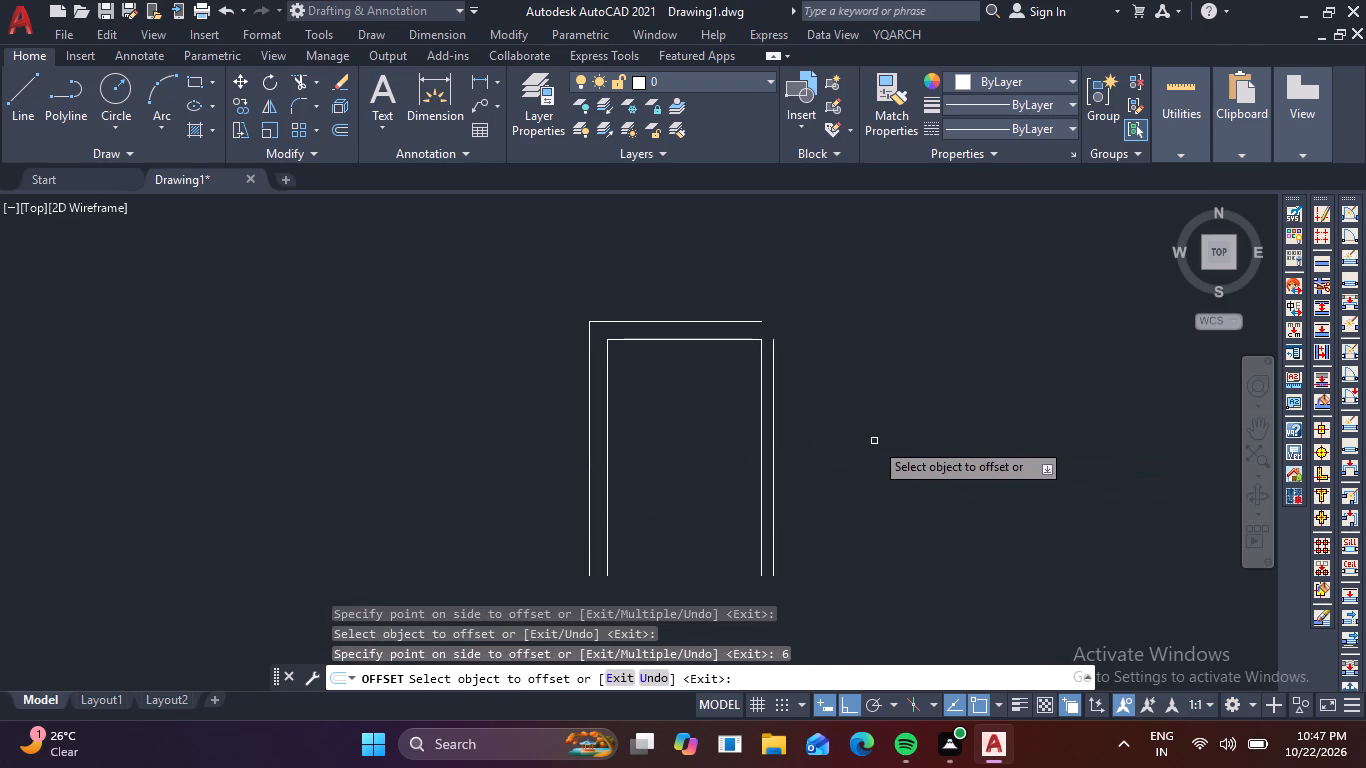
Offset the first partition's right face 7'6" to the right, and that copy another 6" right to form the second partition.
{"action": "left_click", "coordinate": [772, 407]}
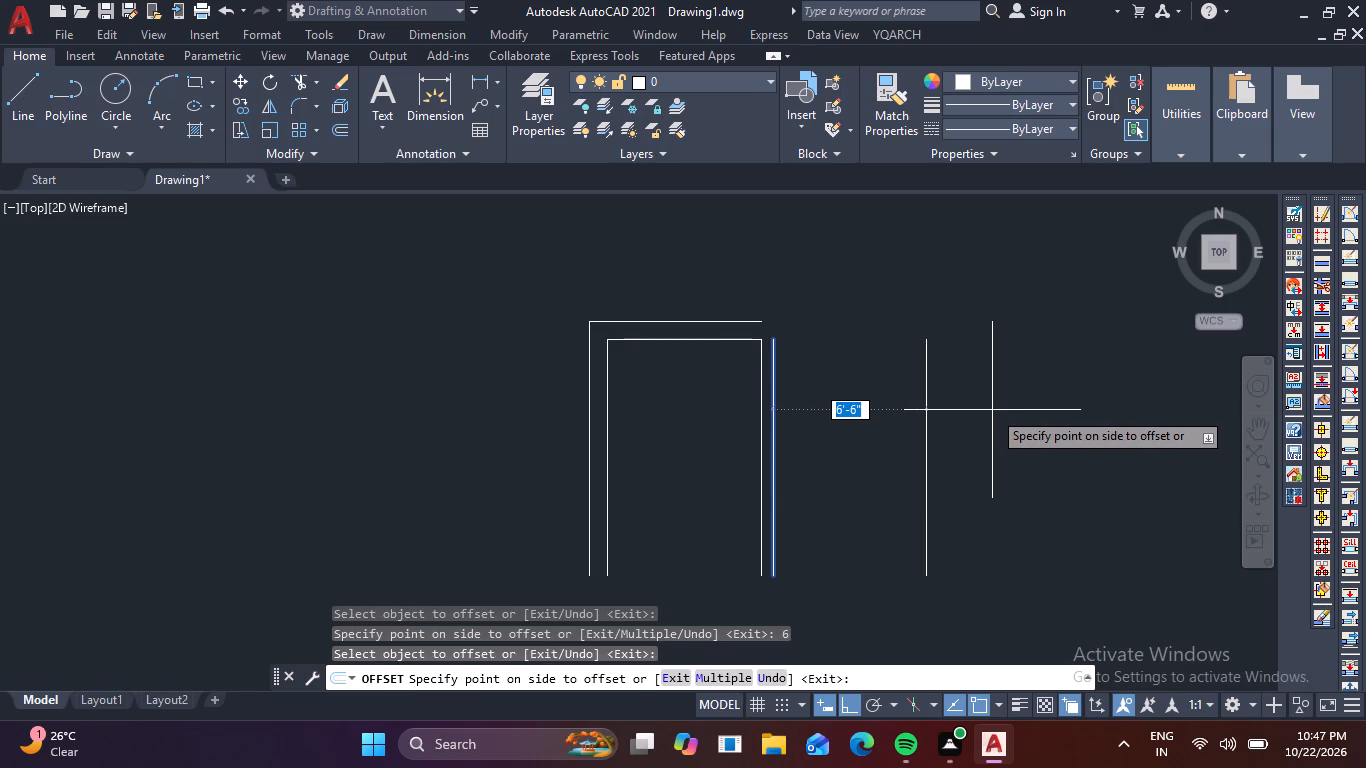
{"action": "key", "text": "7"}
{"action": "key", "text": "apostrophe"}
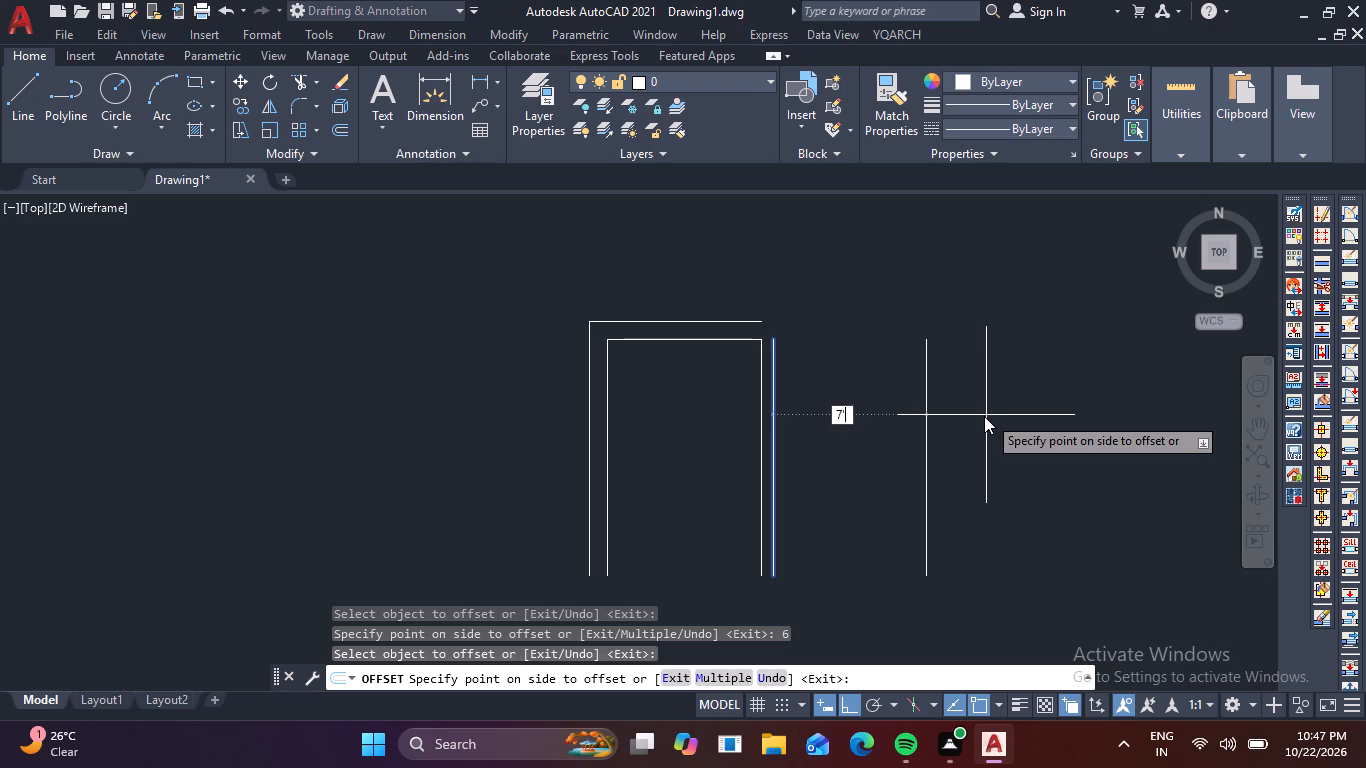
{"action": "key", "text": "6"}
{"action": "key", "text": "space"}
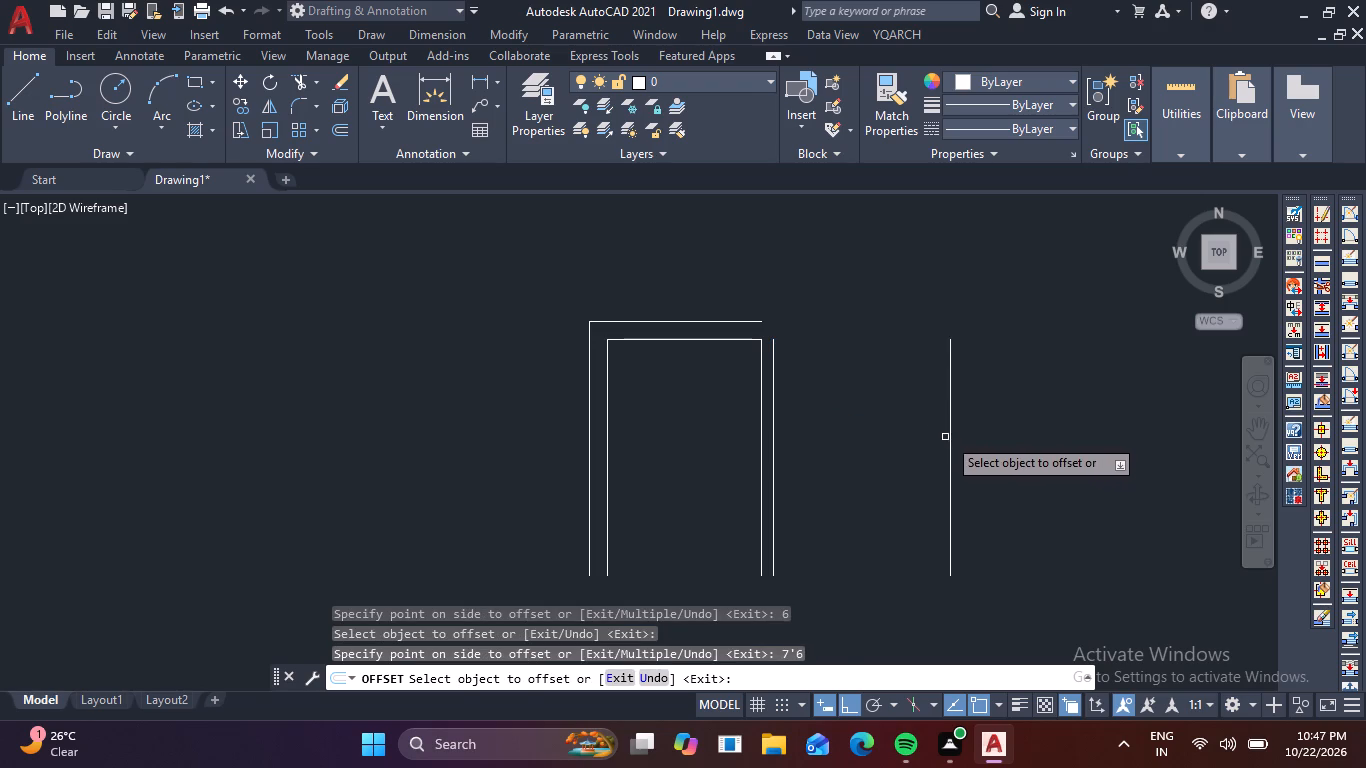
{"action": "left_click", "coordinate": [952, 438]}
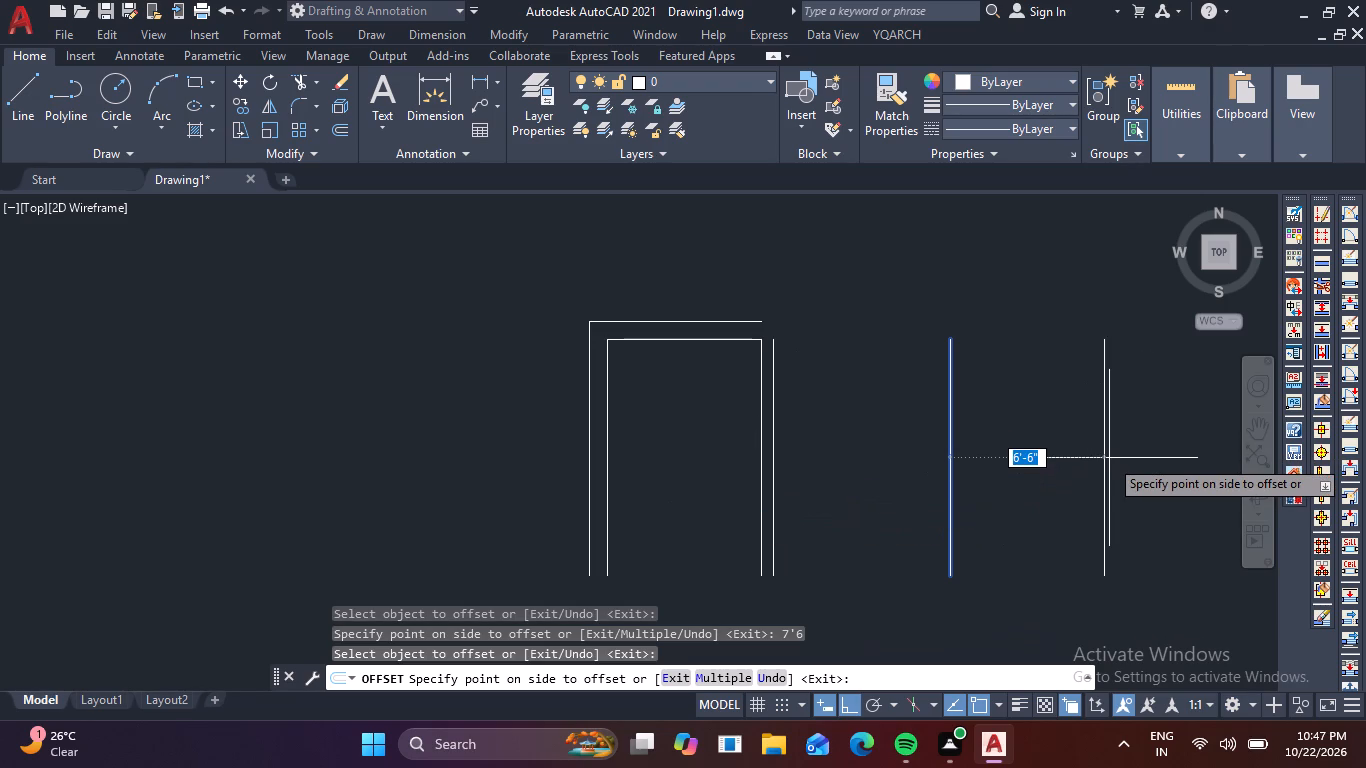
{"action": "key", "text": "6"}
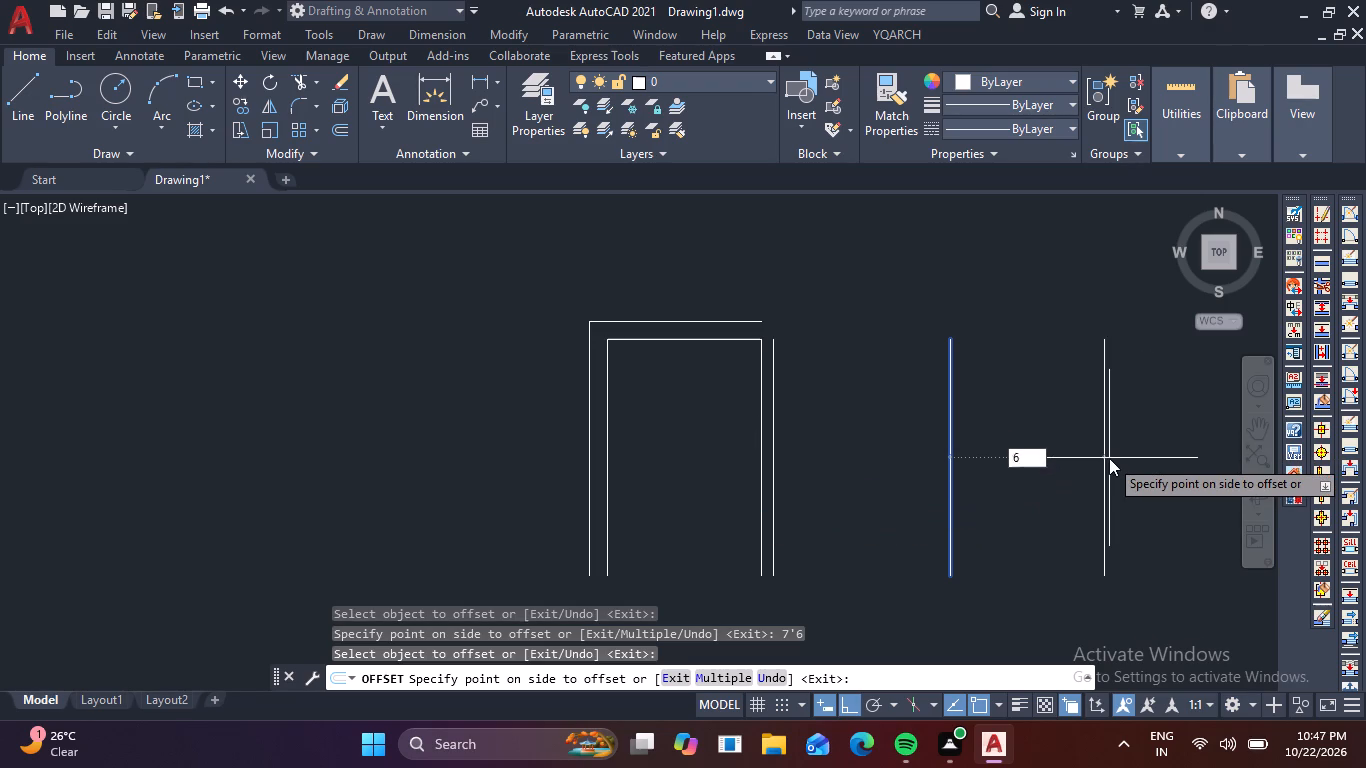
{"action": "key", "text": "space"}
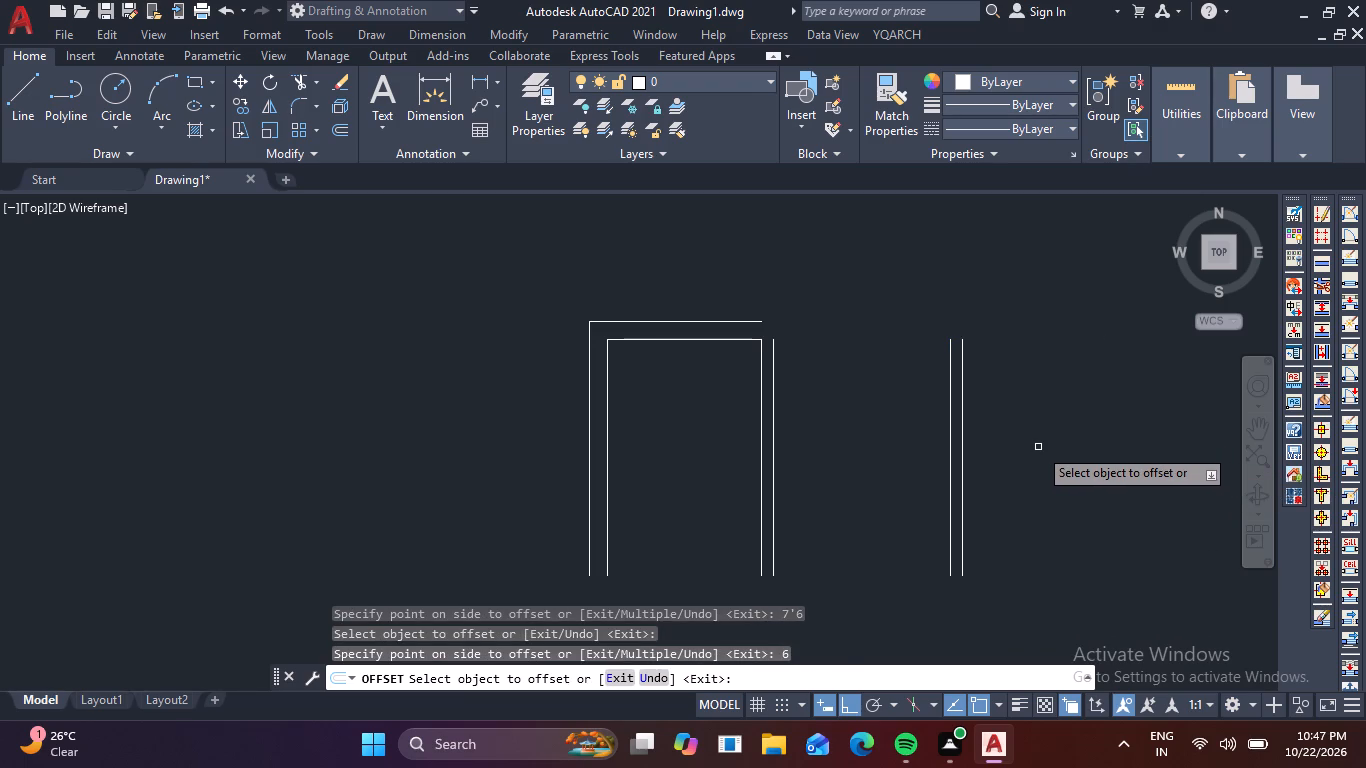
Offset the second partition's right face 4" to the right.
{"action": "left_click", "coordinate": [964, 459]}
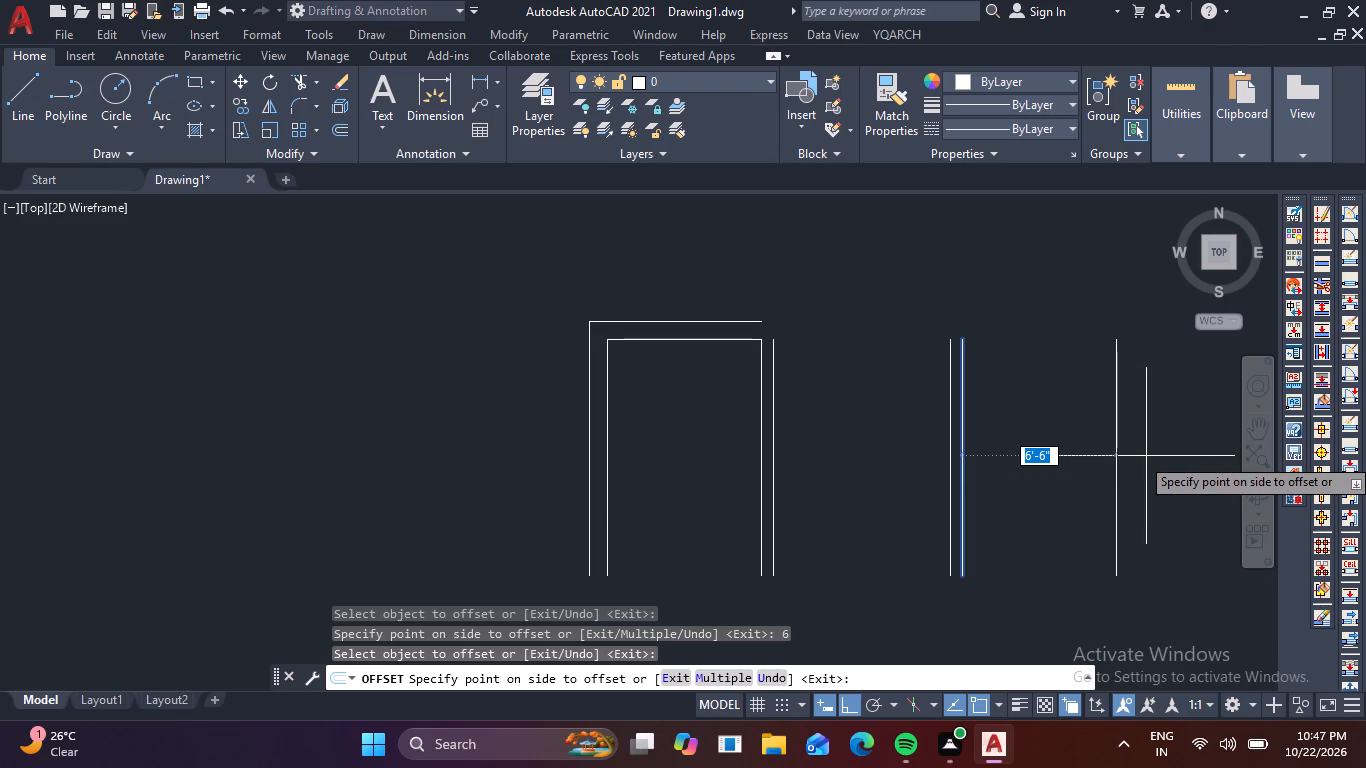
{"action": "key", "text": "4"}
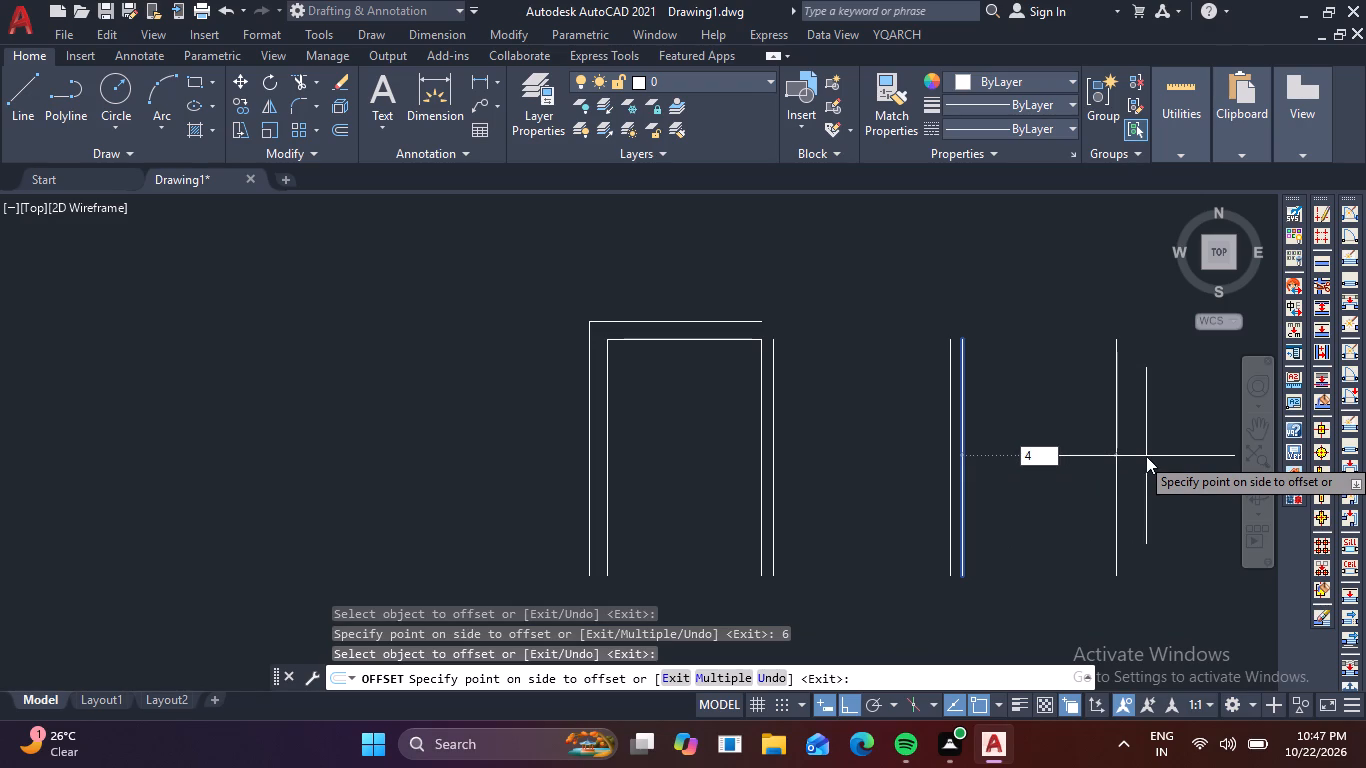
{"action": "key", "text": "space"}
Offset the second partition's right face 4' to the right, and that copy another 9" right to form the right outer wall.
{"action": "left_click", "coordinate": [964, 428]}
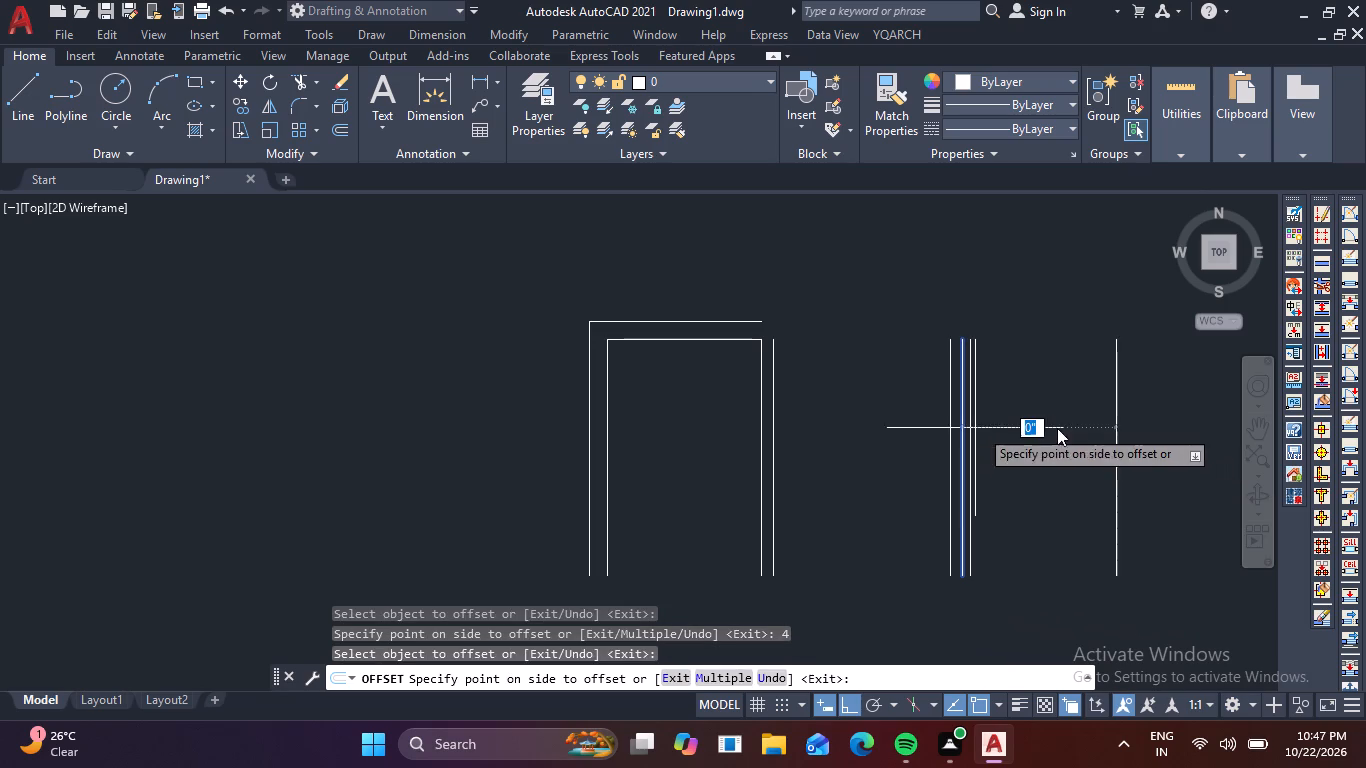
{"action": "key", "text": "4"}
{"action": "key", "text": "apostrophe"}
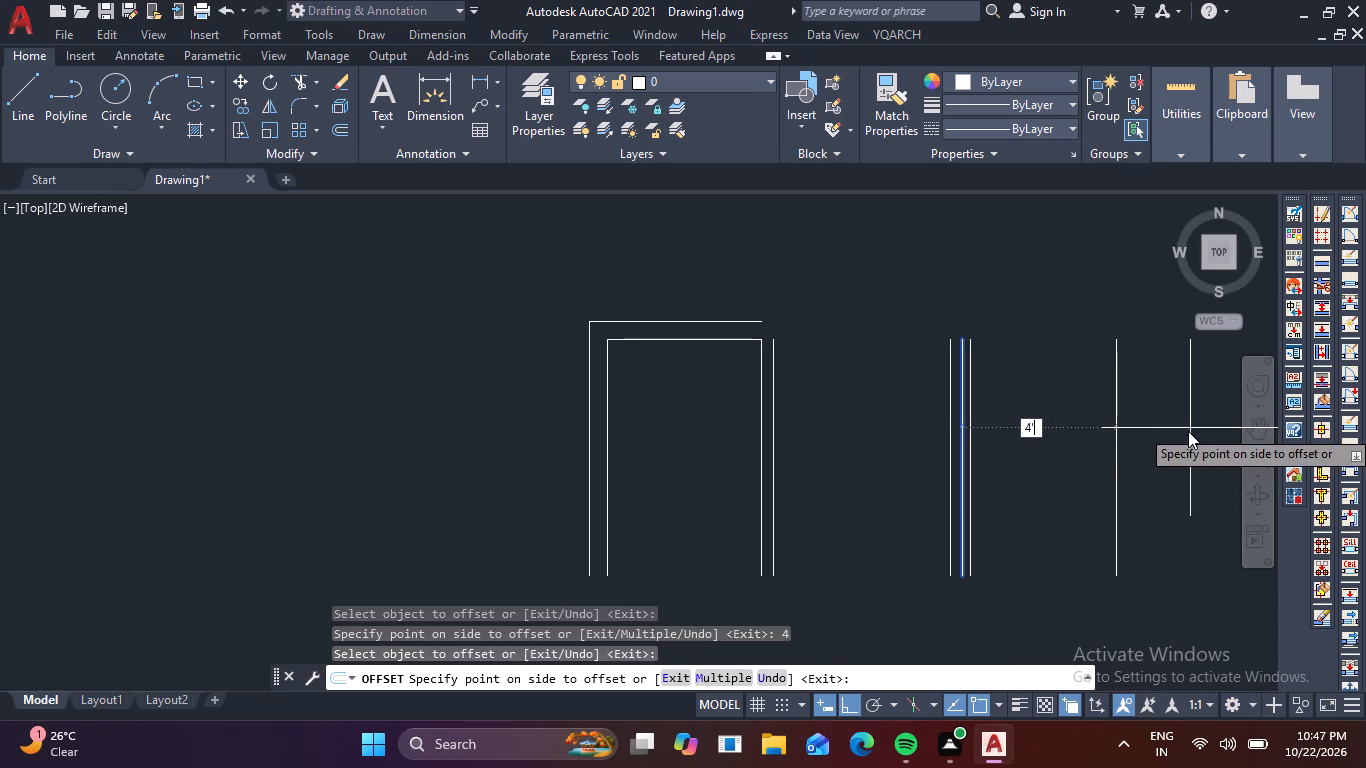
{"action": "key", "text": "space"}
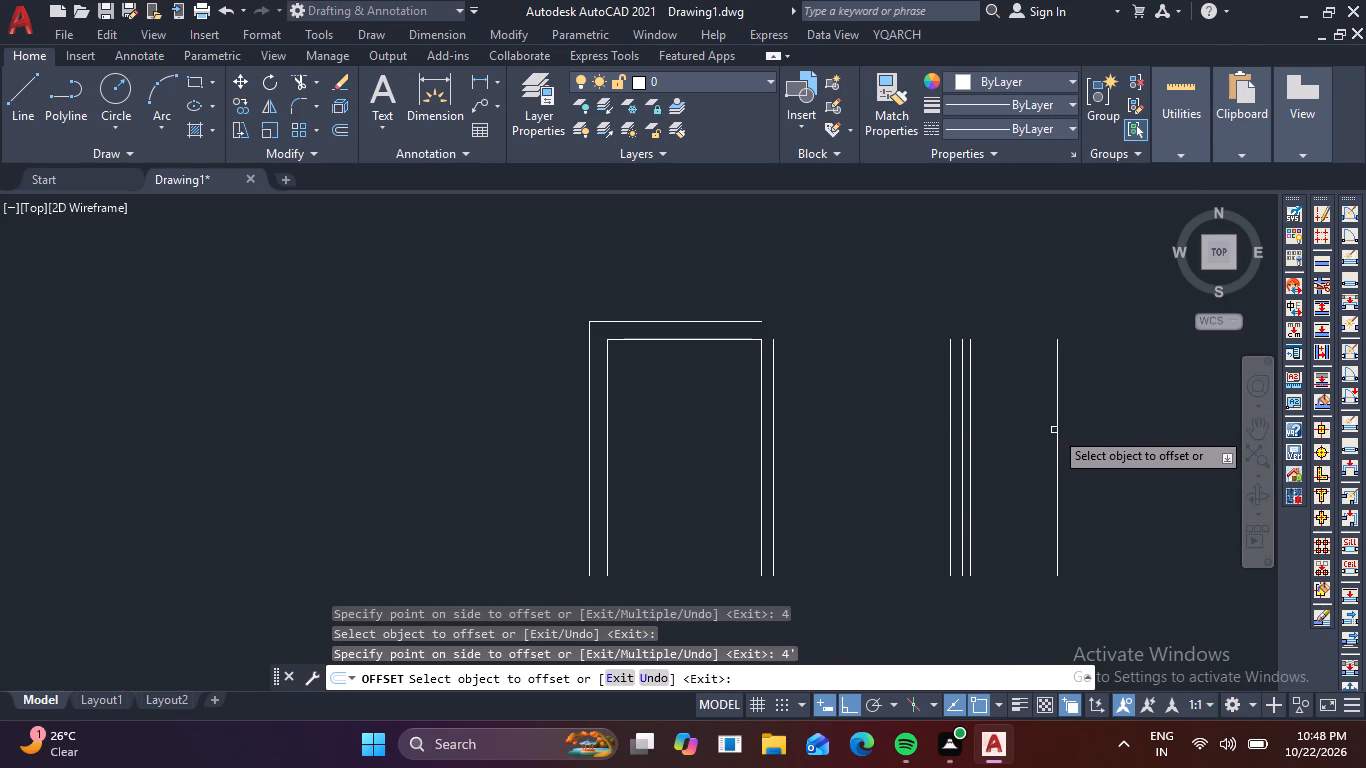
{"action": "left_click", "coordinate": [1054, 430]}
{"action": "key", "text": "9"}
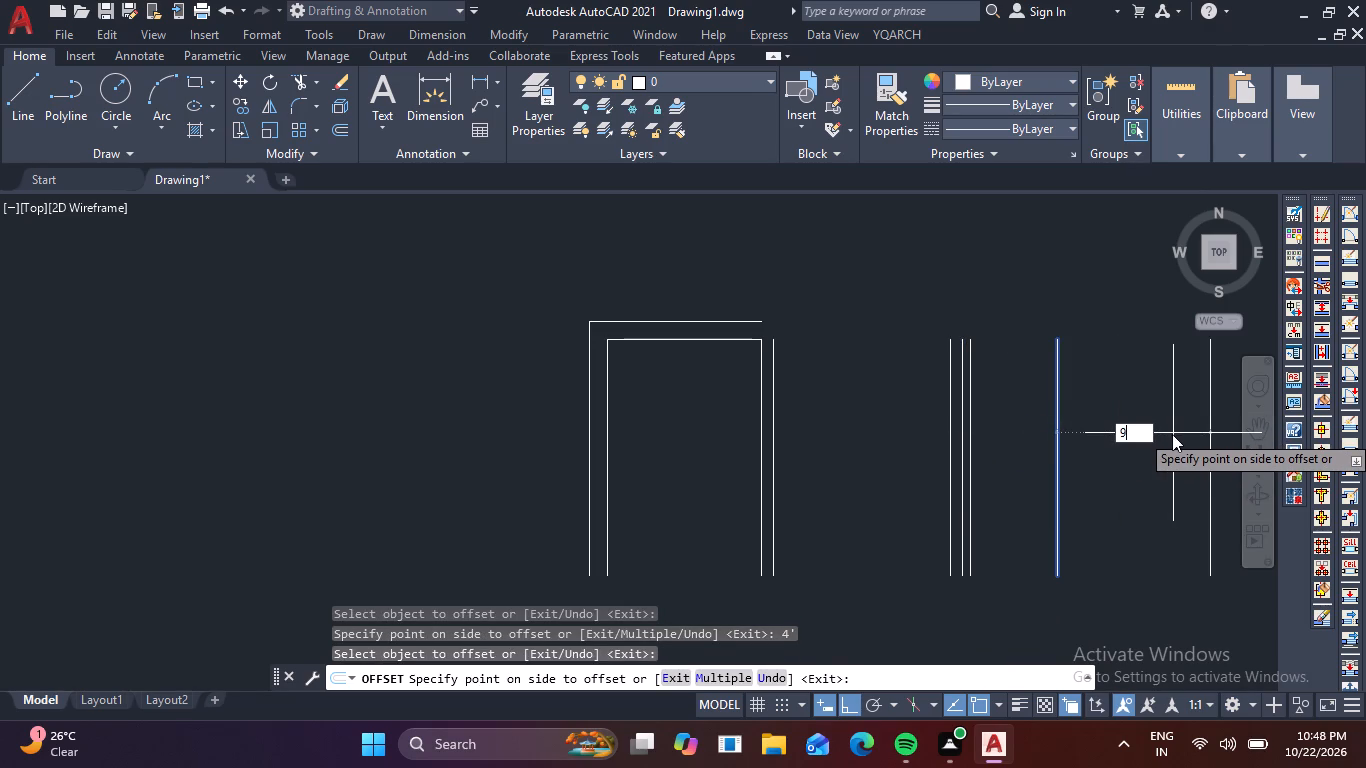
{"action": "key", "text": "space"}
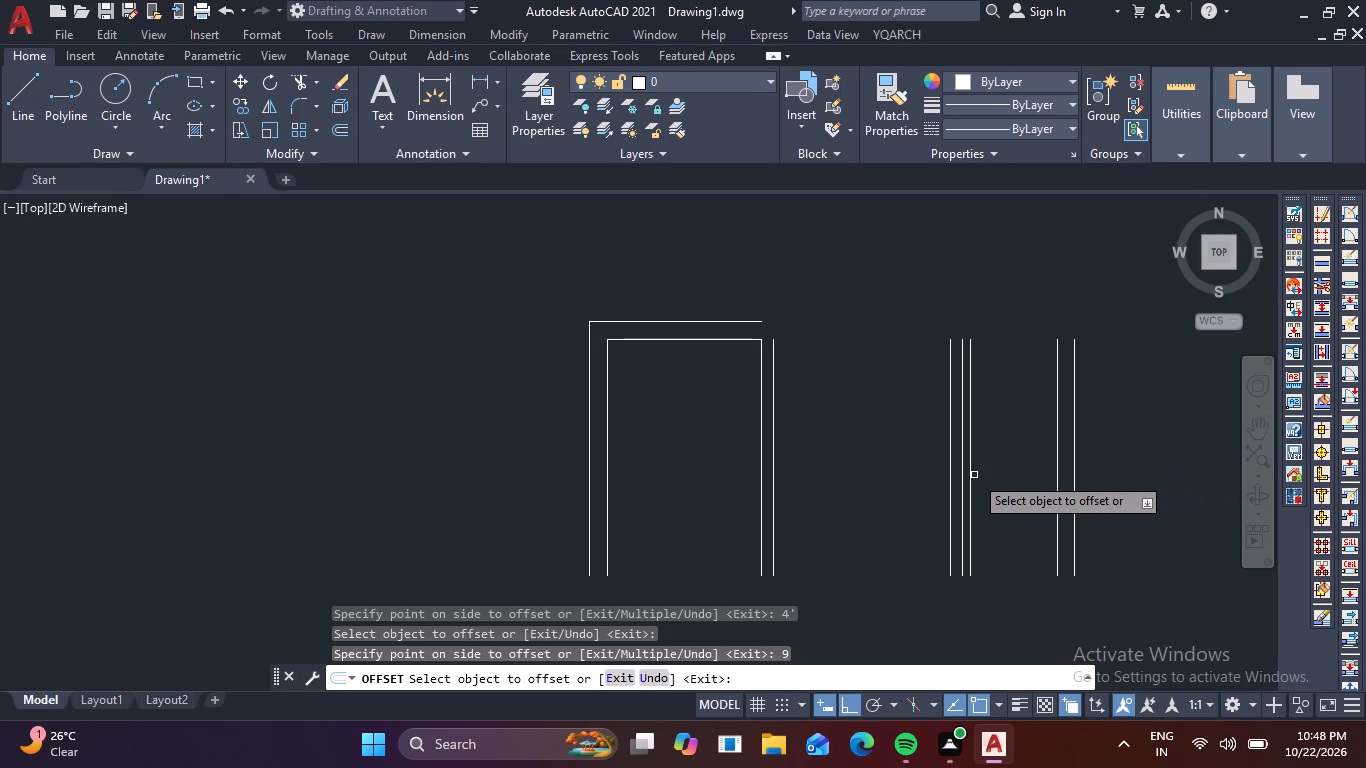
{"action": "key", "text": "Escape"}
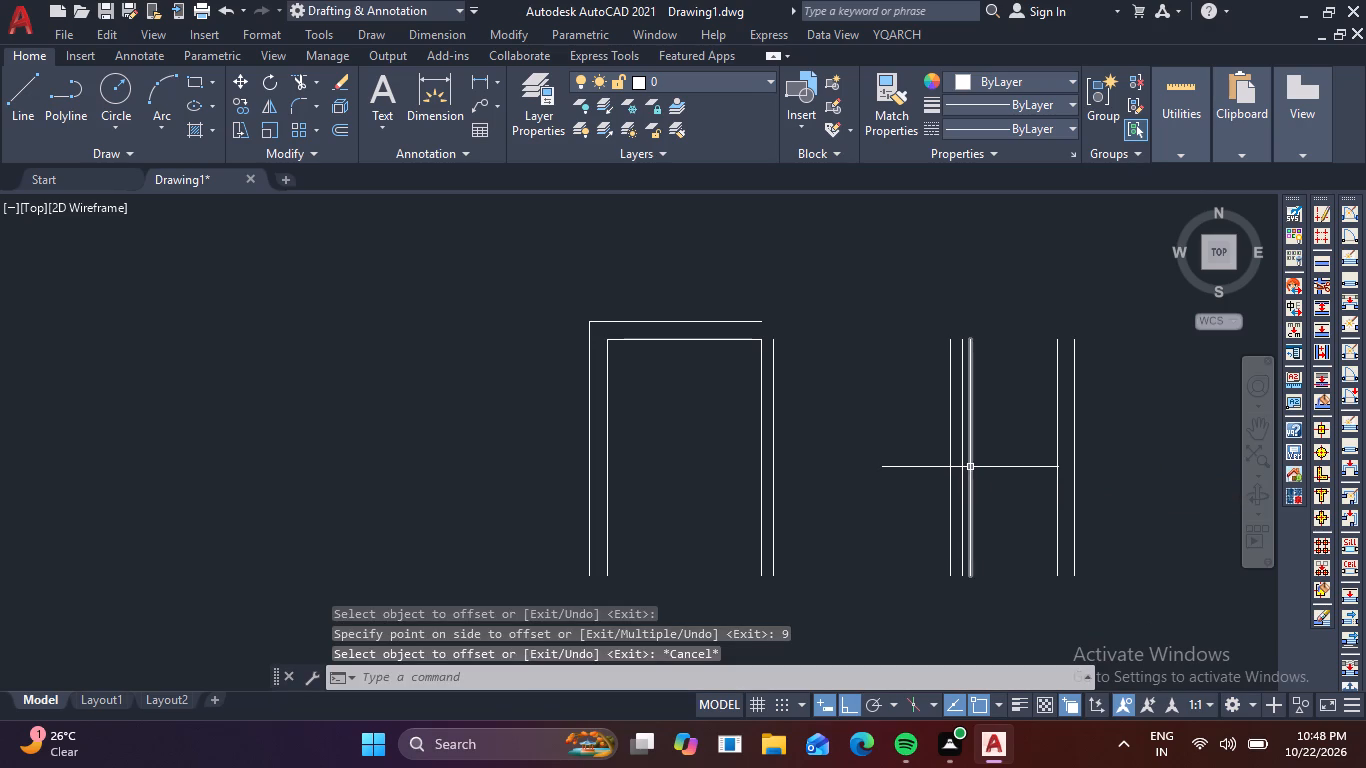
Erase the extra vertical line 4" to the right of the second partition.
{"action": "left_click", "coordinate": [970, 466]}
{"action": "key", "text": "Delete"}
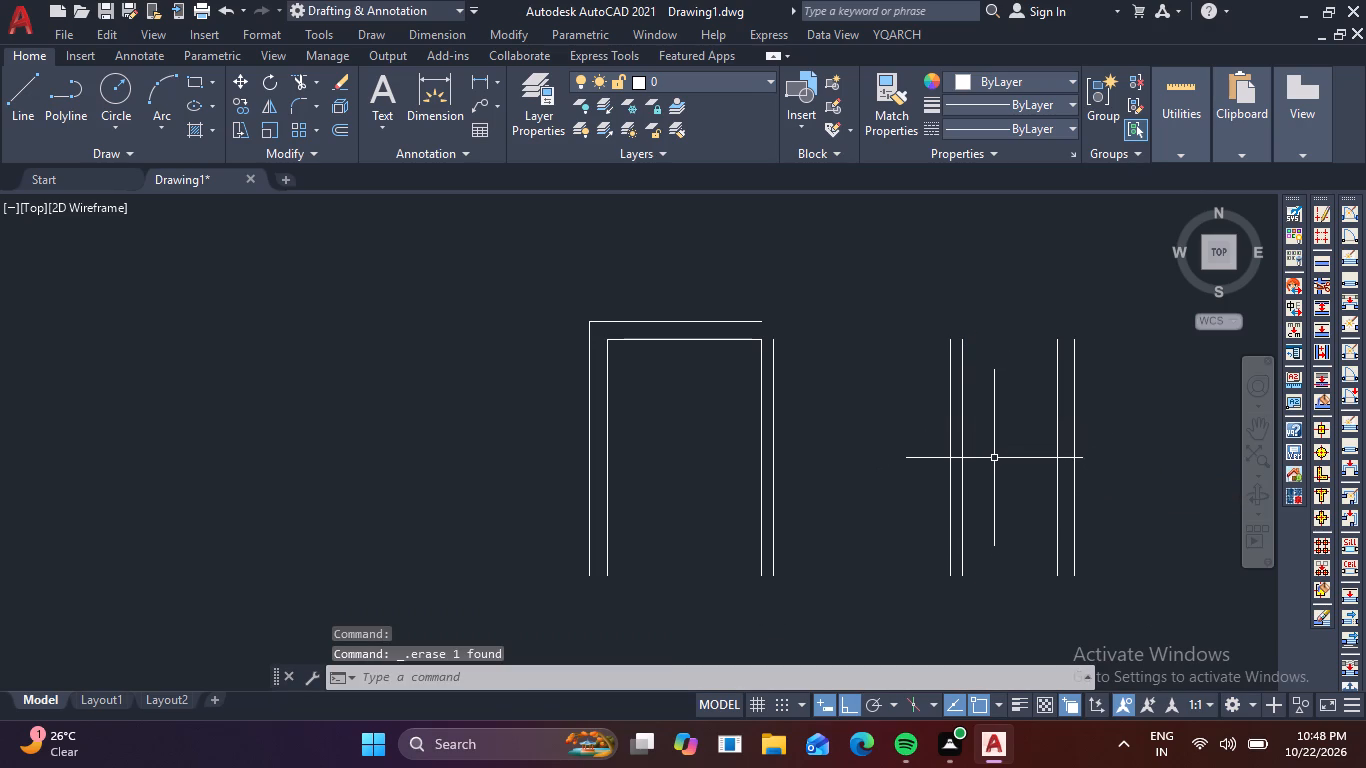
Fillet the inner and outer top wall lines with the matching right wall lines at zero radius to close the top-right corner.
{"action": "type", "text": "f"}
{"action": "key", "text": "space"}
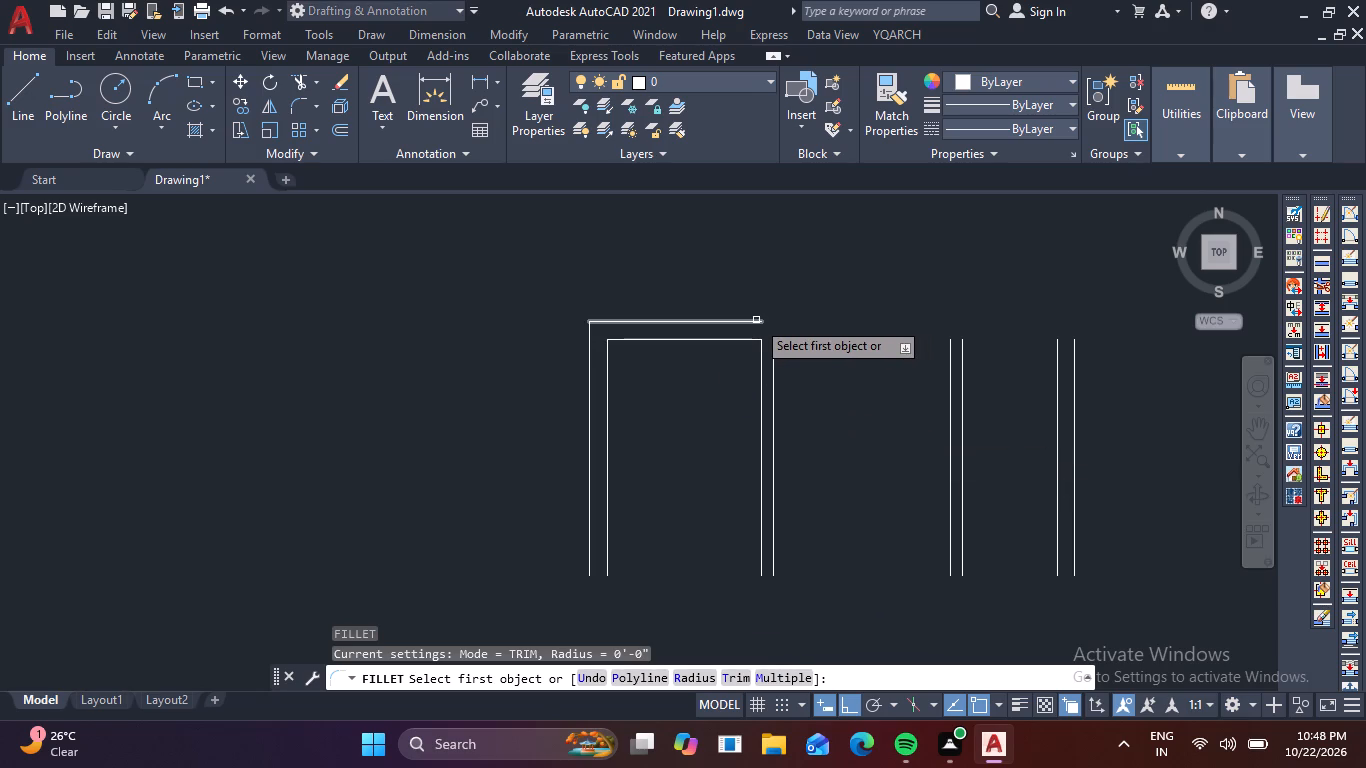
{"action": "left_click", "coordinate": [751, 339]}
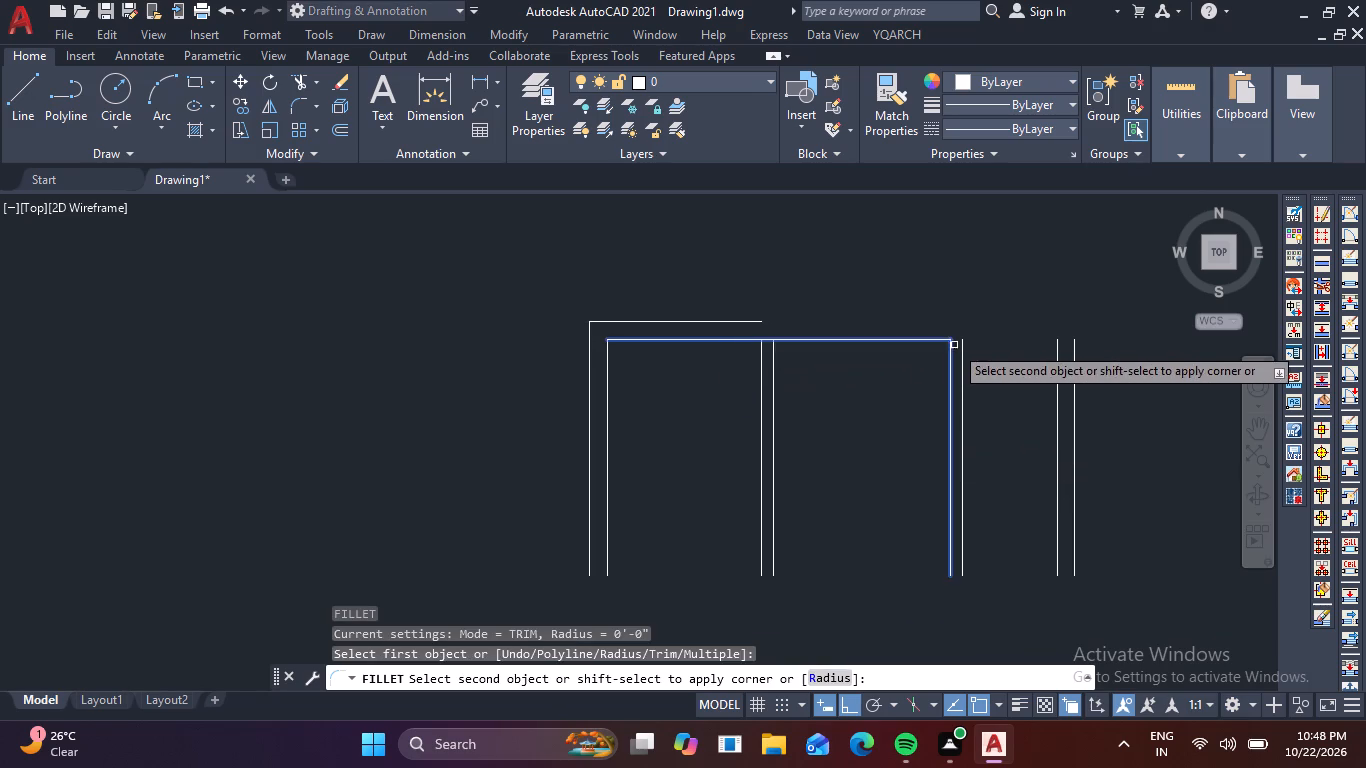
{"action": "left_click", "coordinate": [1056, 357]}
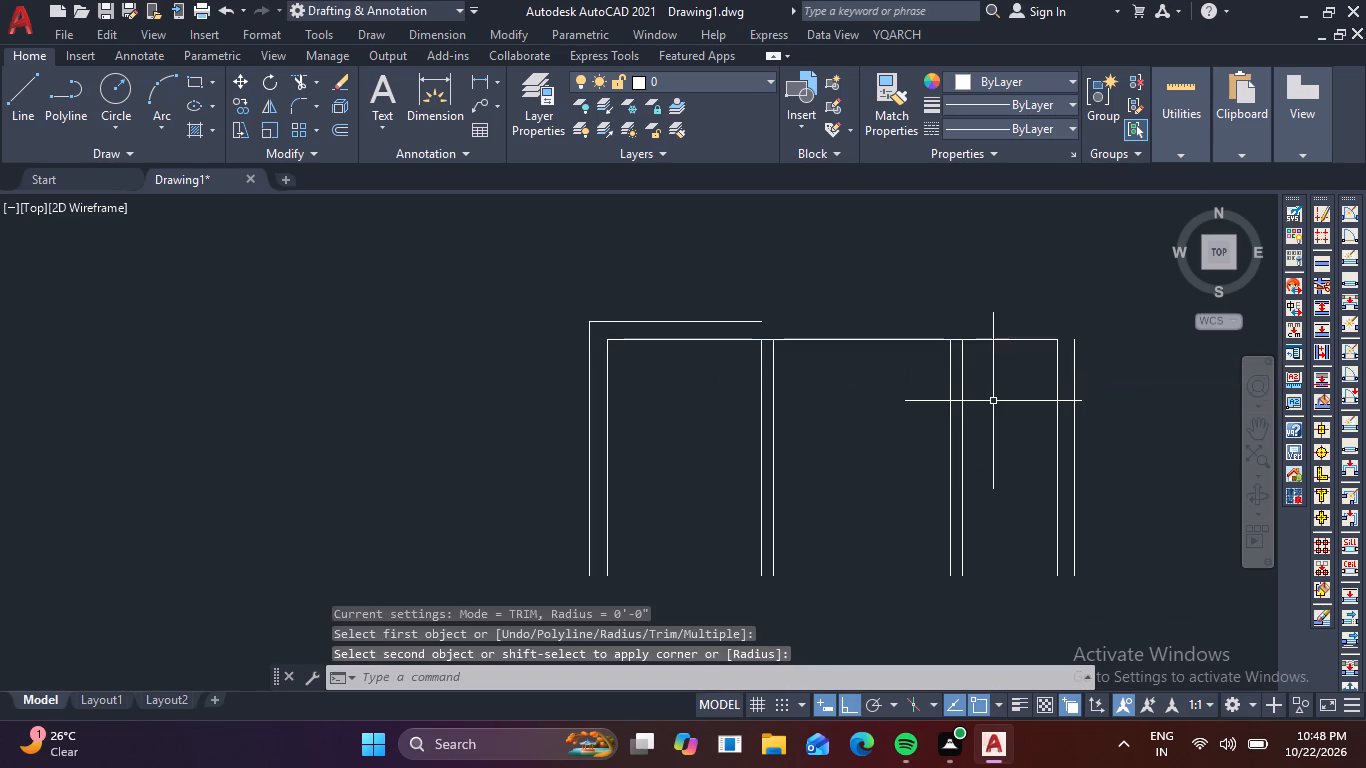
{"action": "key", "text": "space"}
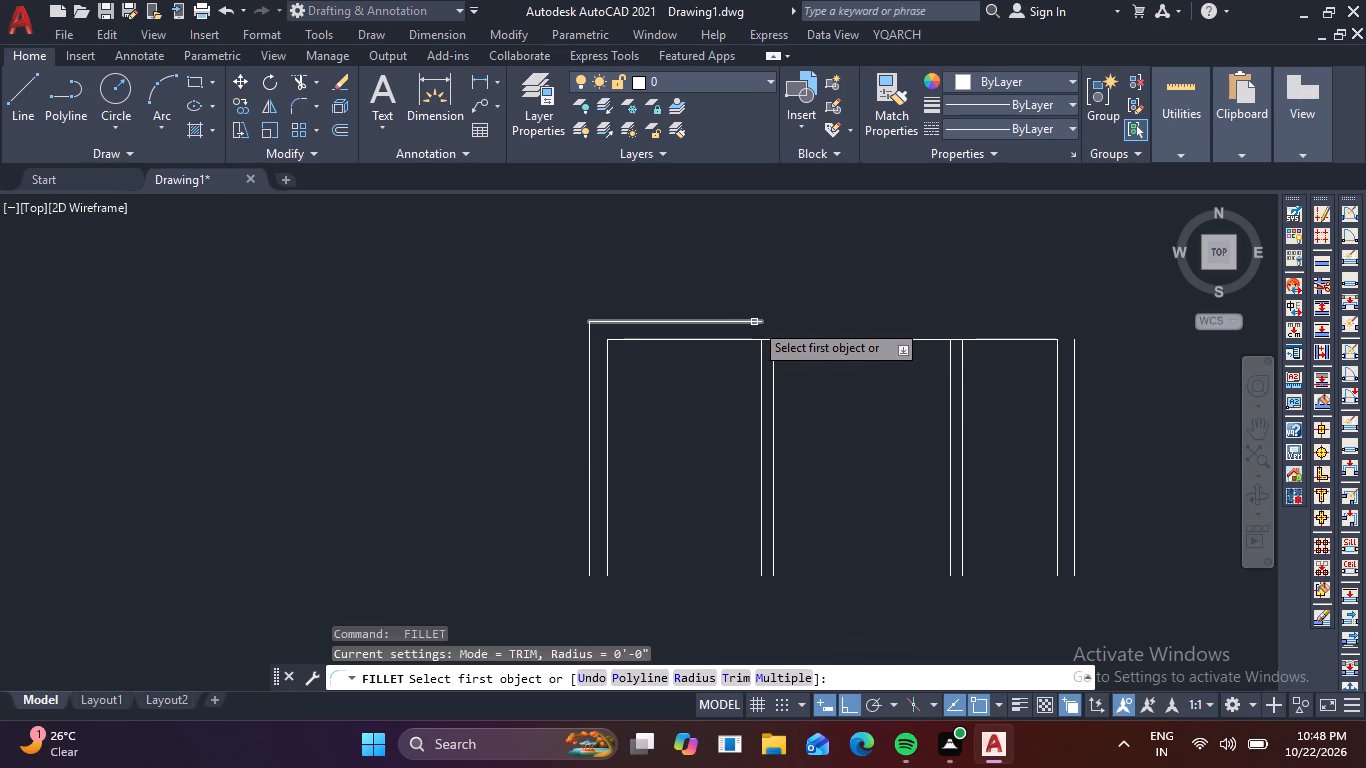
{"action": "left_click", "coordinate": [754, 322]}
{"action": "left_click", "coordinate": [1075, 369]}
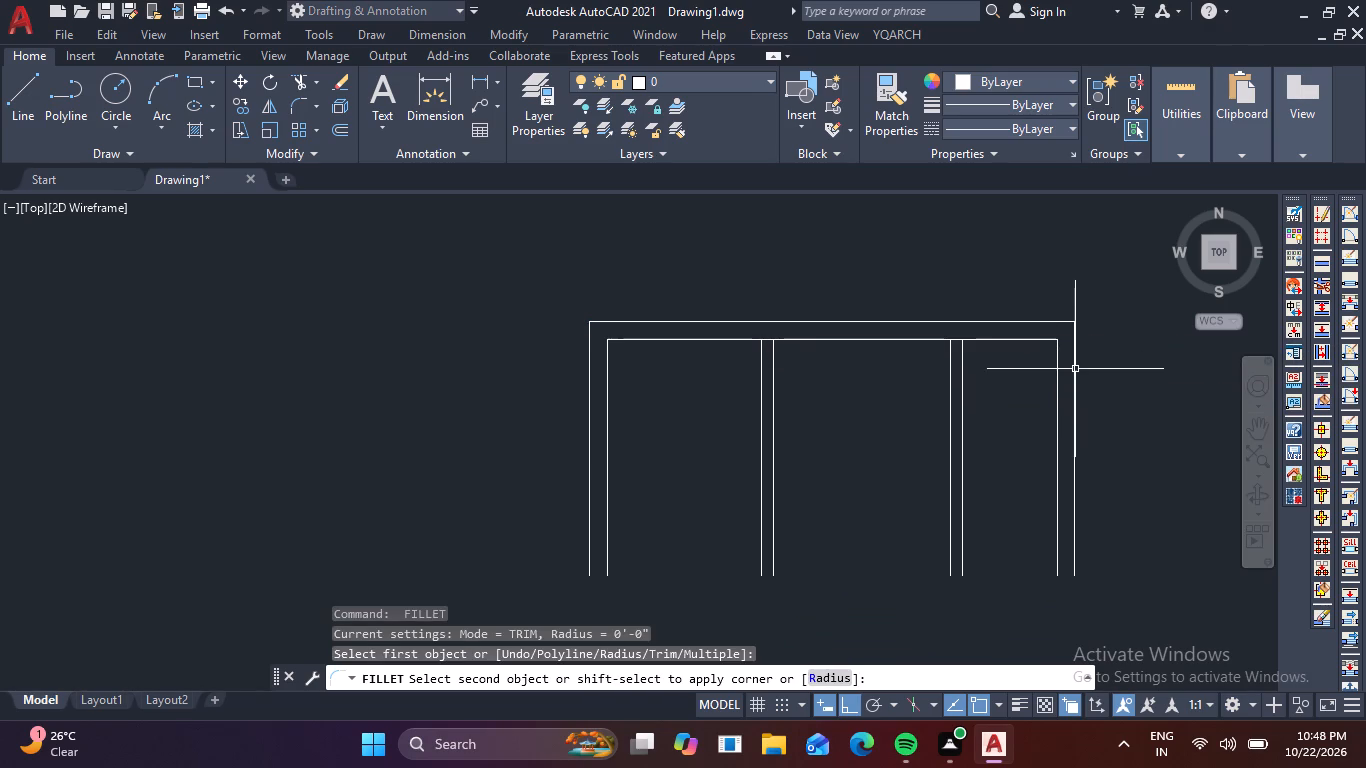
{"action": "key", "text": "Escape"}
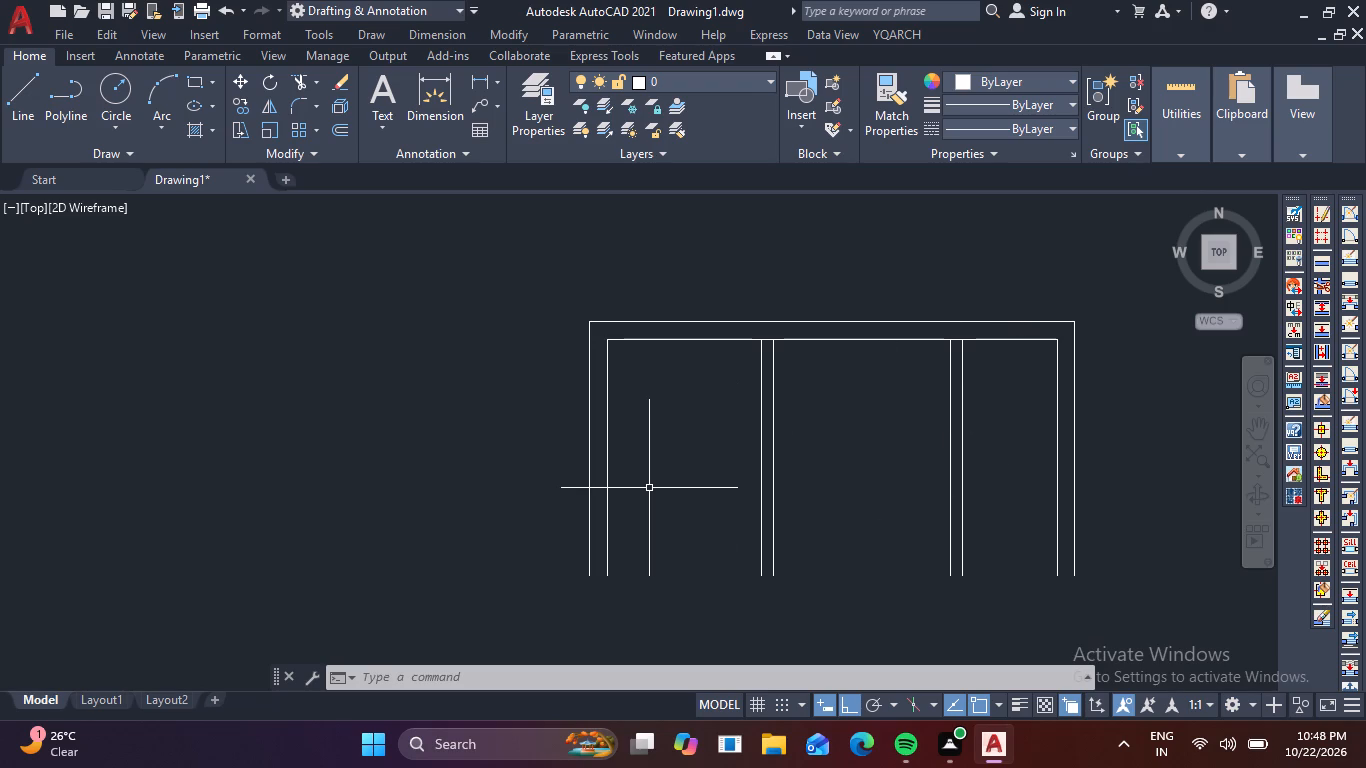
{"action": "key", "text": "Escape"}
{"action": "key", "text": "Escape"}
Trim the inner top wall line where it crosses the first partition, between the partition's two faces.
{"action": "type", "text": "tr"}
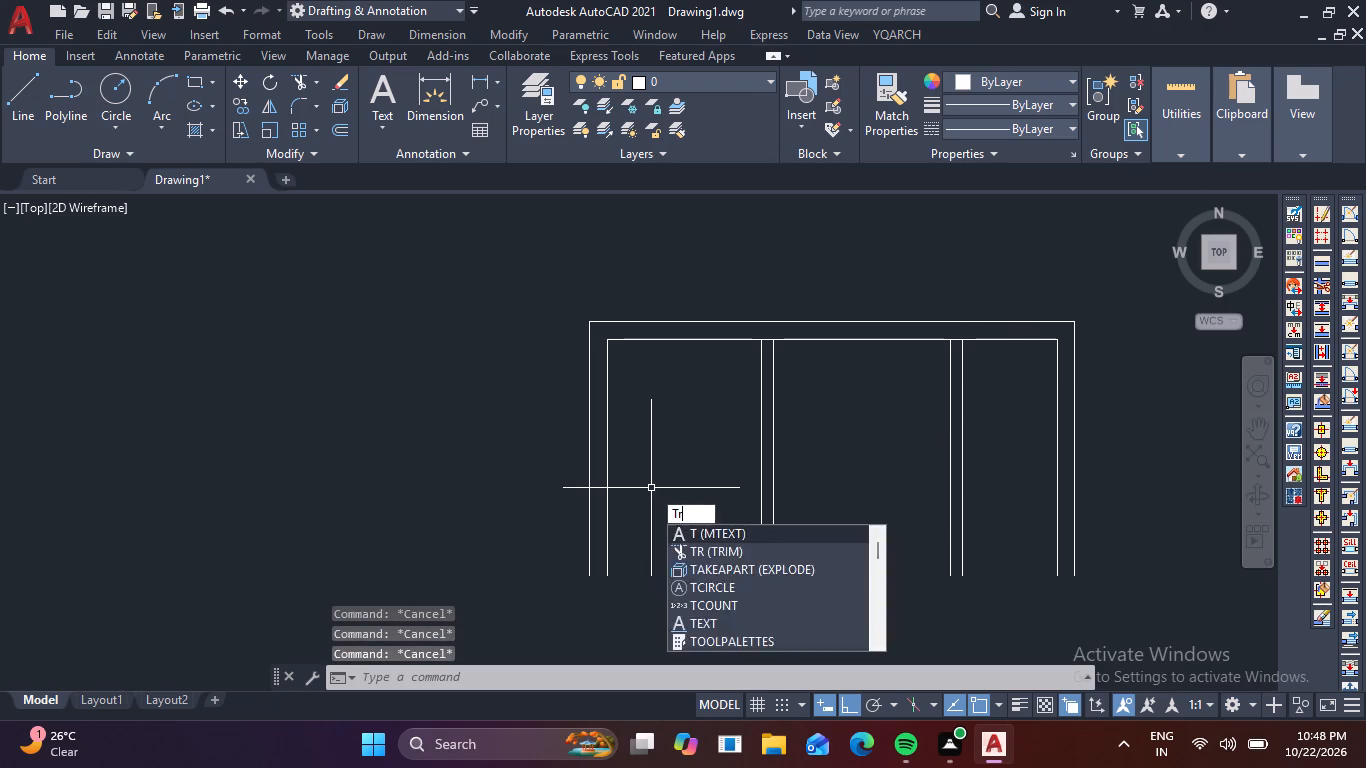
{"action": "key", "text": "space"}
{"action": "scroll", "coordinate": [749, 327], "scroll_direction": "up", "scroll_amount": 1}
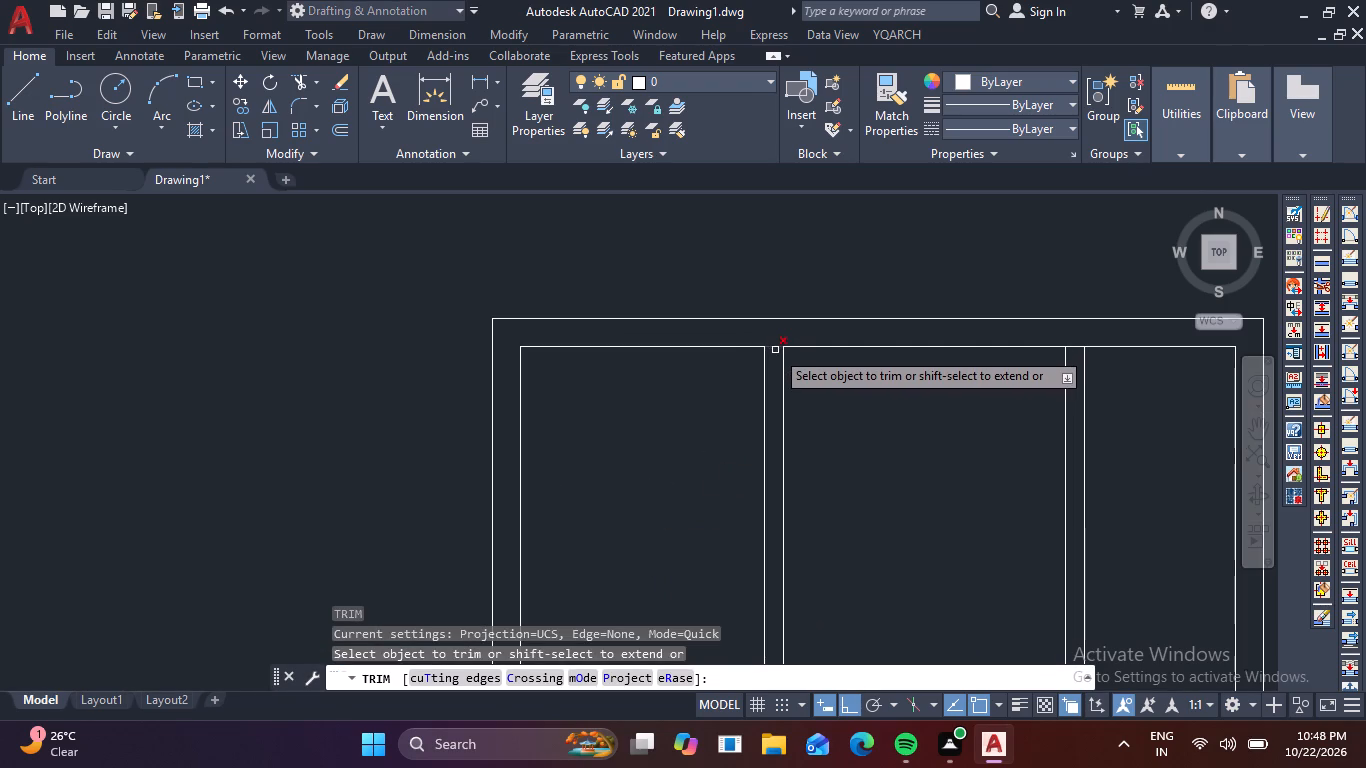
{"action": "left_click", "coordinate": [771, 346]}
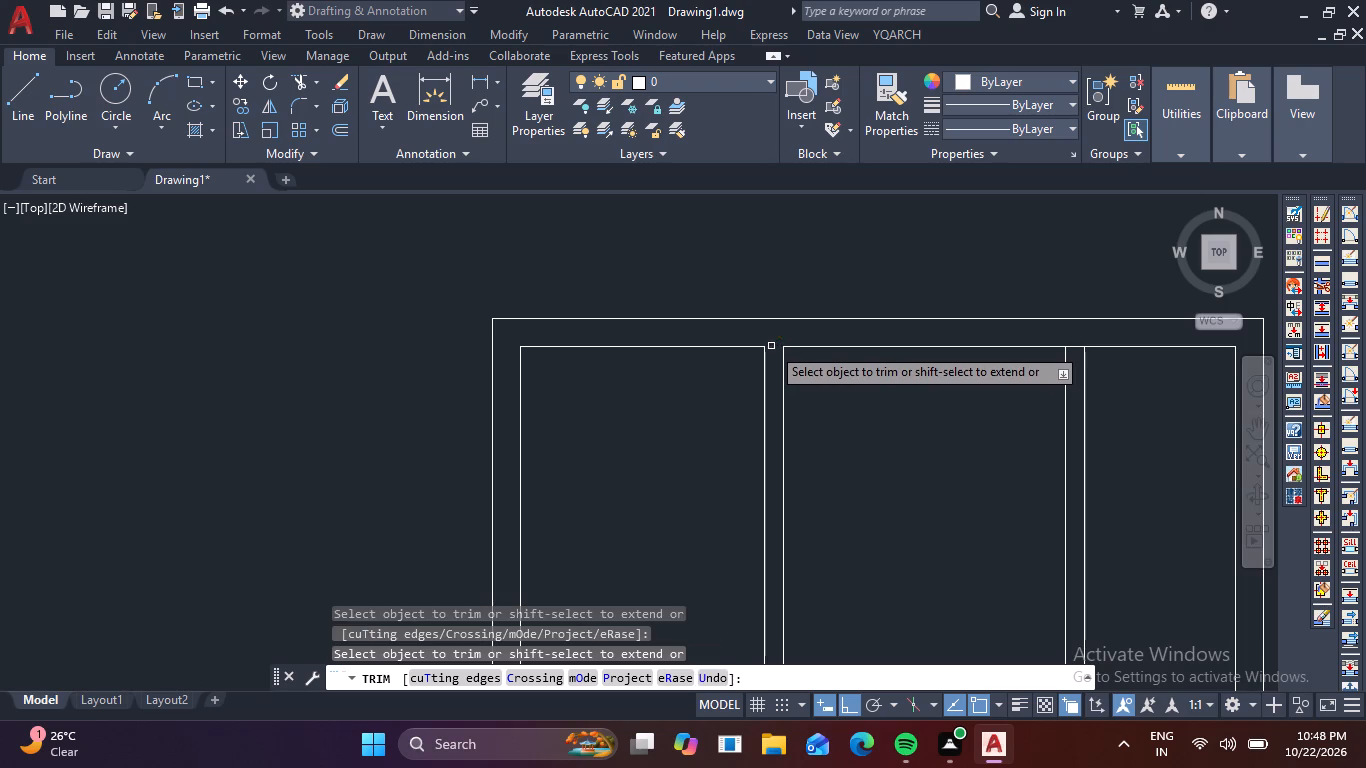
Extend the middle room's two side faces up to the outer top wall line and trim the inner top line between them.
{"action": "middle_click_drag", "start_coordinate": [899, 443], "coordinate": [674, 514]}
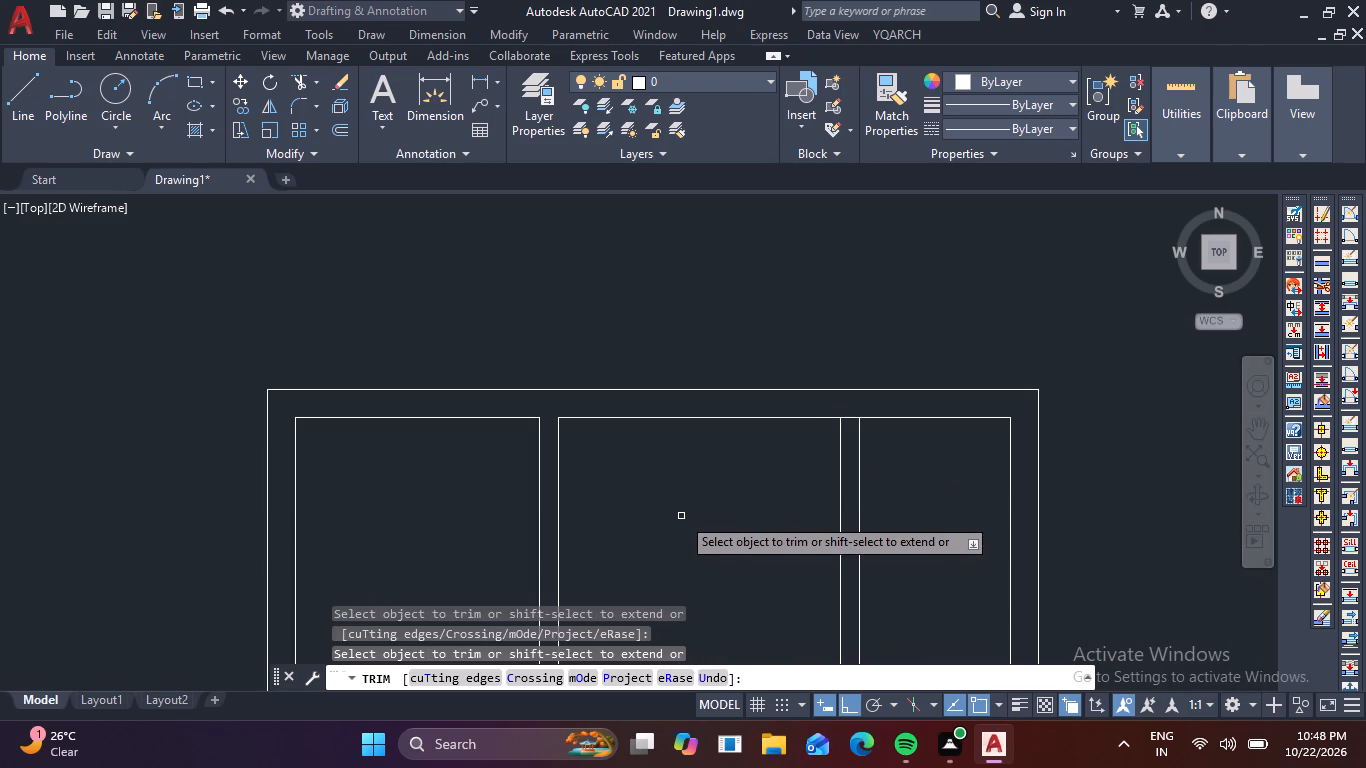
{"action": "left_click", "coordinate": [564, 455], "text": "shift"}
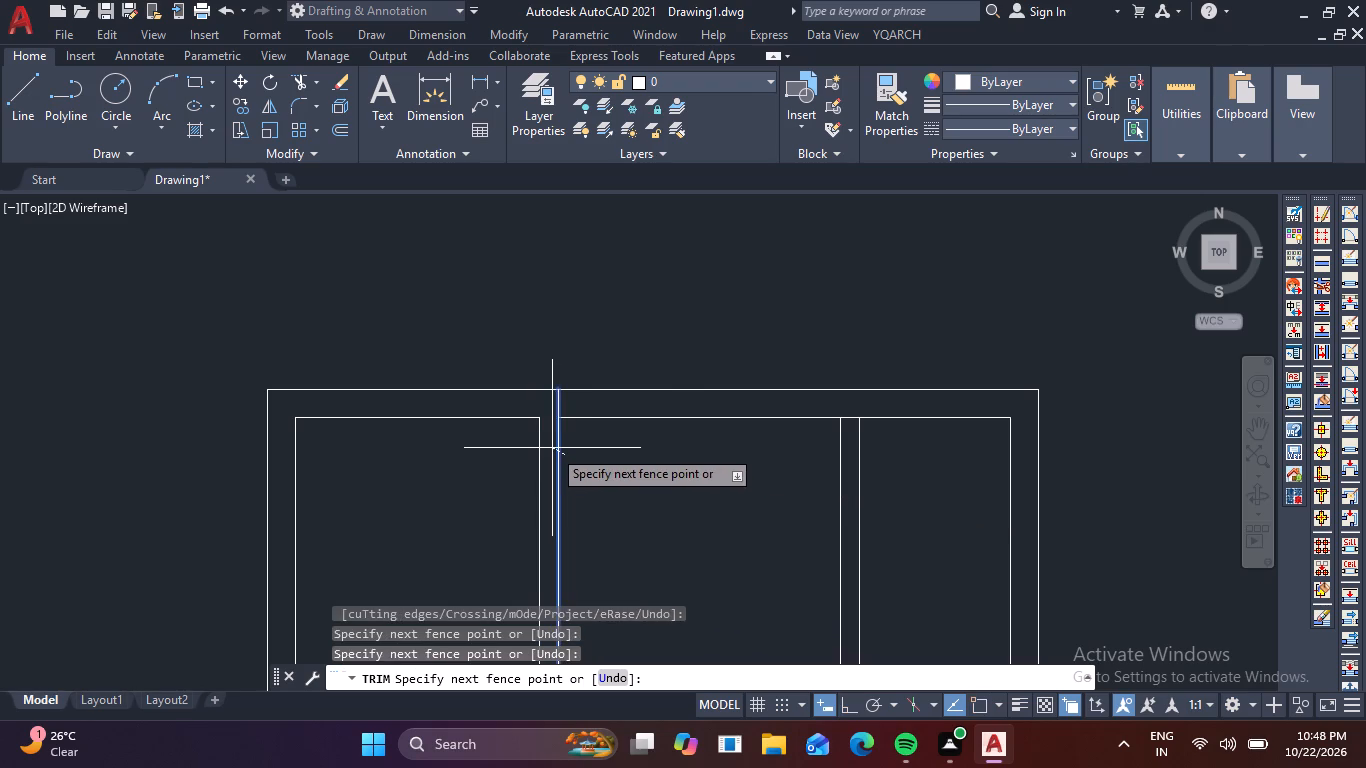
{"action": "left_click", "coordinate": [552, 448], "text": "shift"}
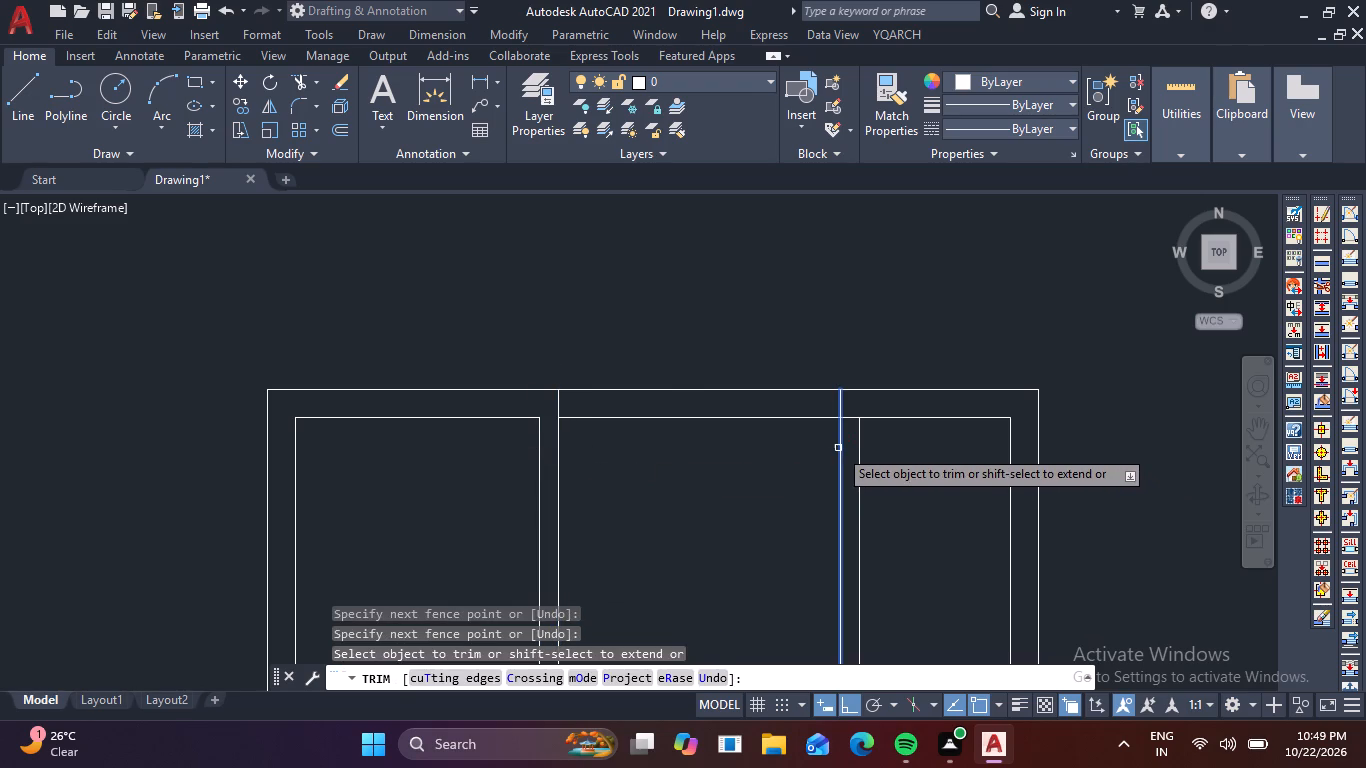
{"action": "left_click", "coordinate": [838, 448], "text": "shift"}
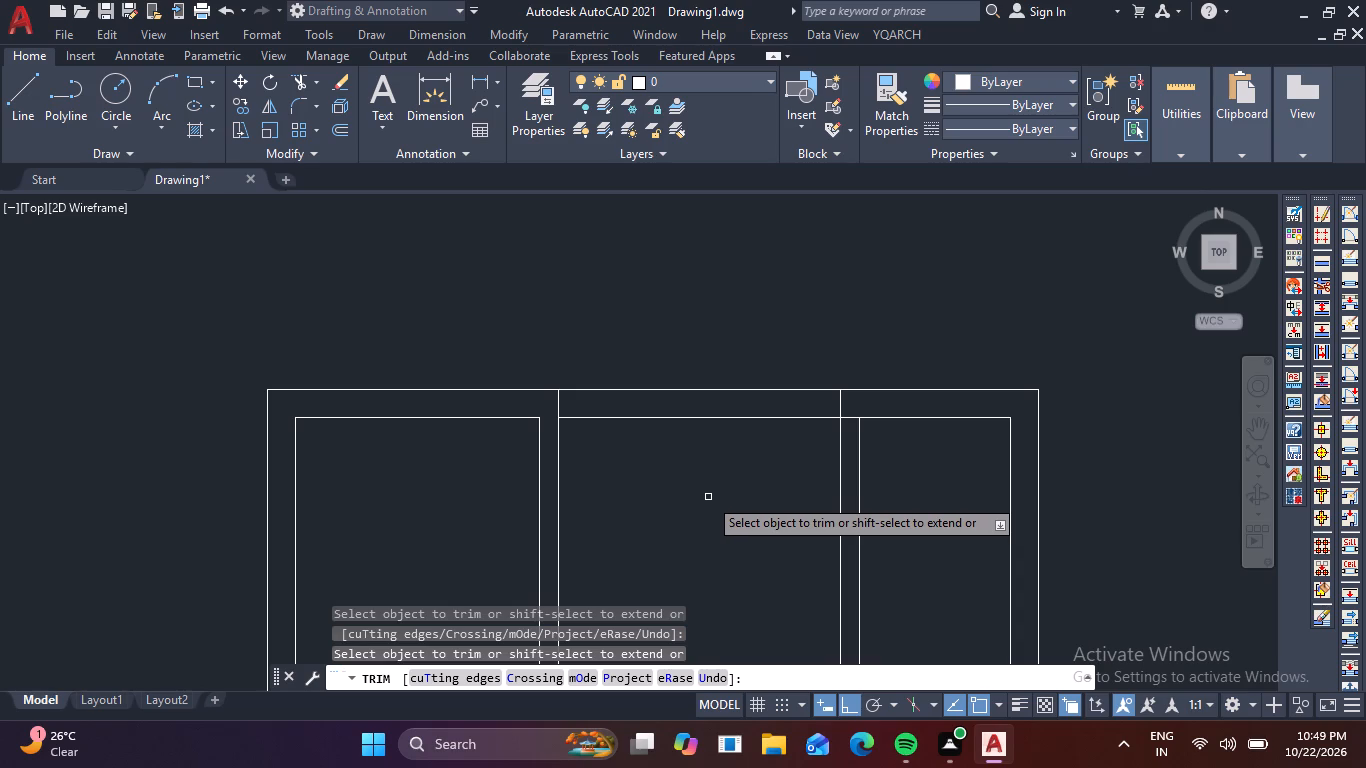
{"action": "left_click", "coordinate": [717, 417]}
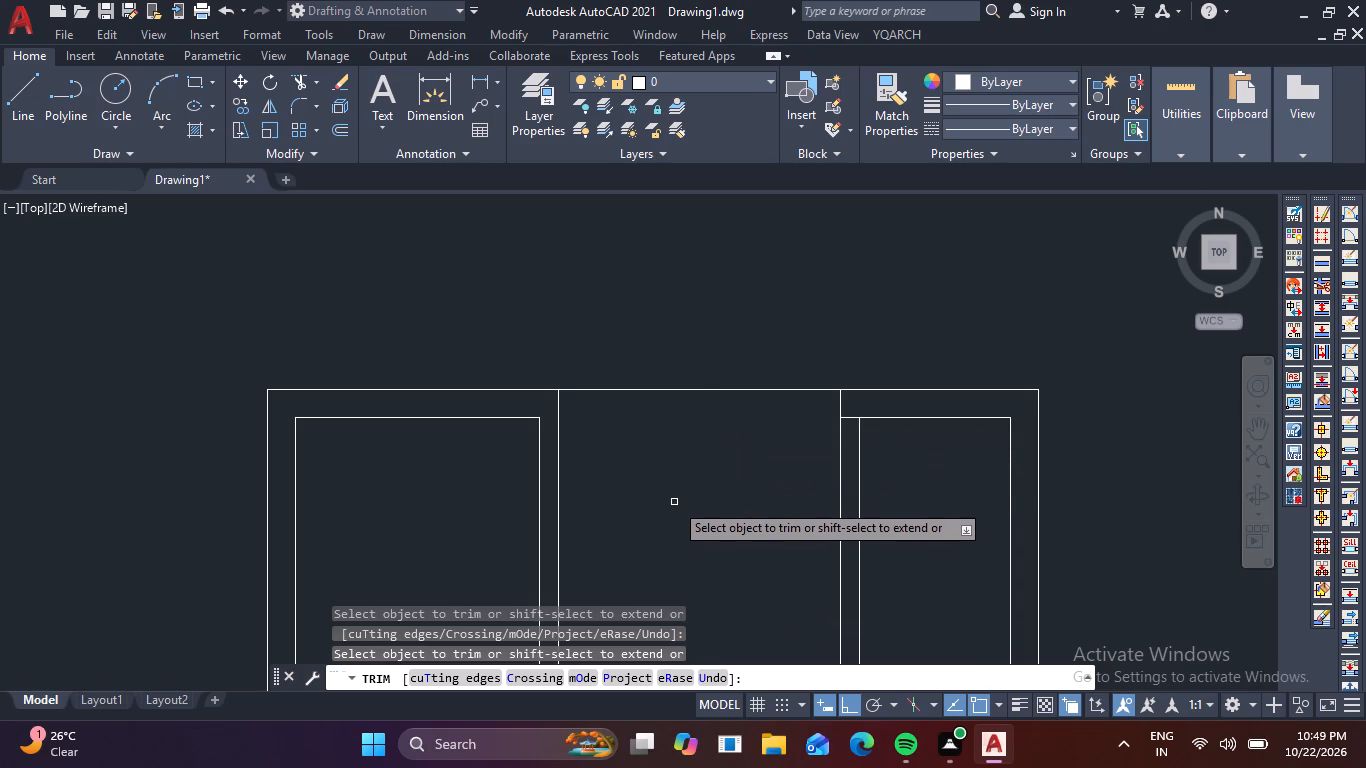
{"action": "key", "text": "Escape"}
{"action": "key", "text": "Escape"}
{"action": "key", "text": "Escape"}
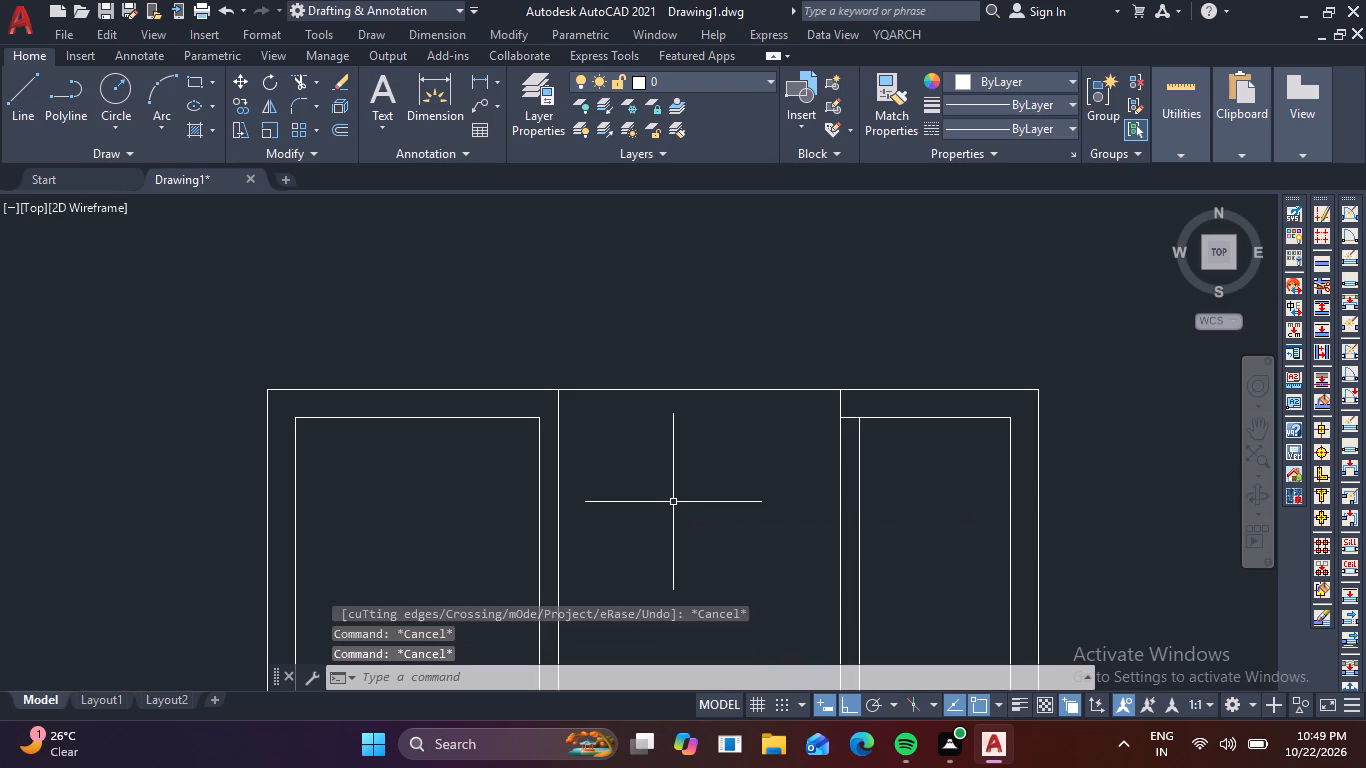
Offset the outer top wall line 3'3" down, and offset that copy another 6" down to form a horizontal partition.
{"action": "type", "text": "o"}
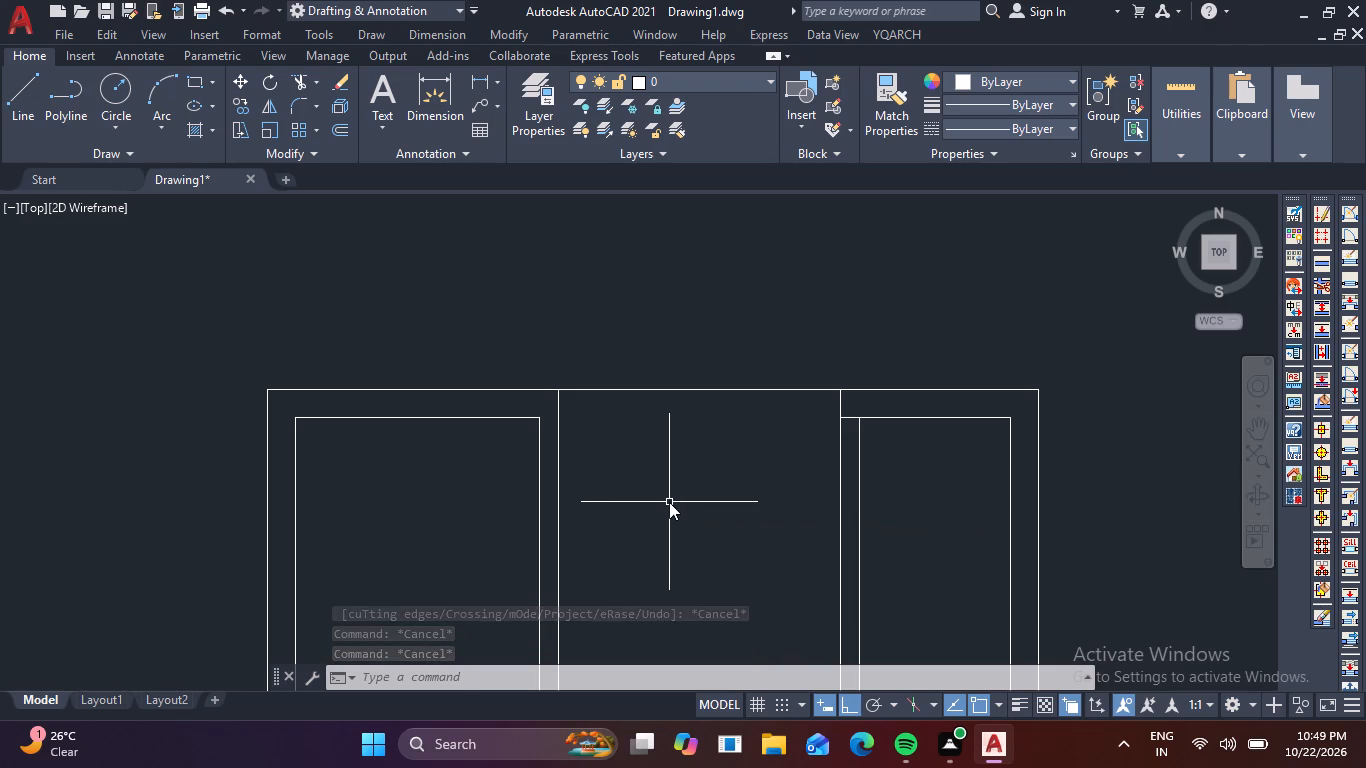
{"action": "key", "text": "space"}
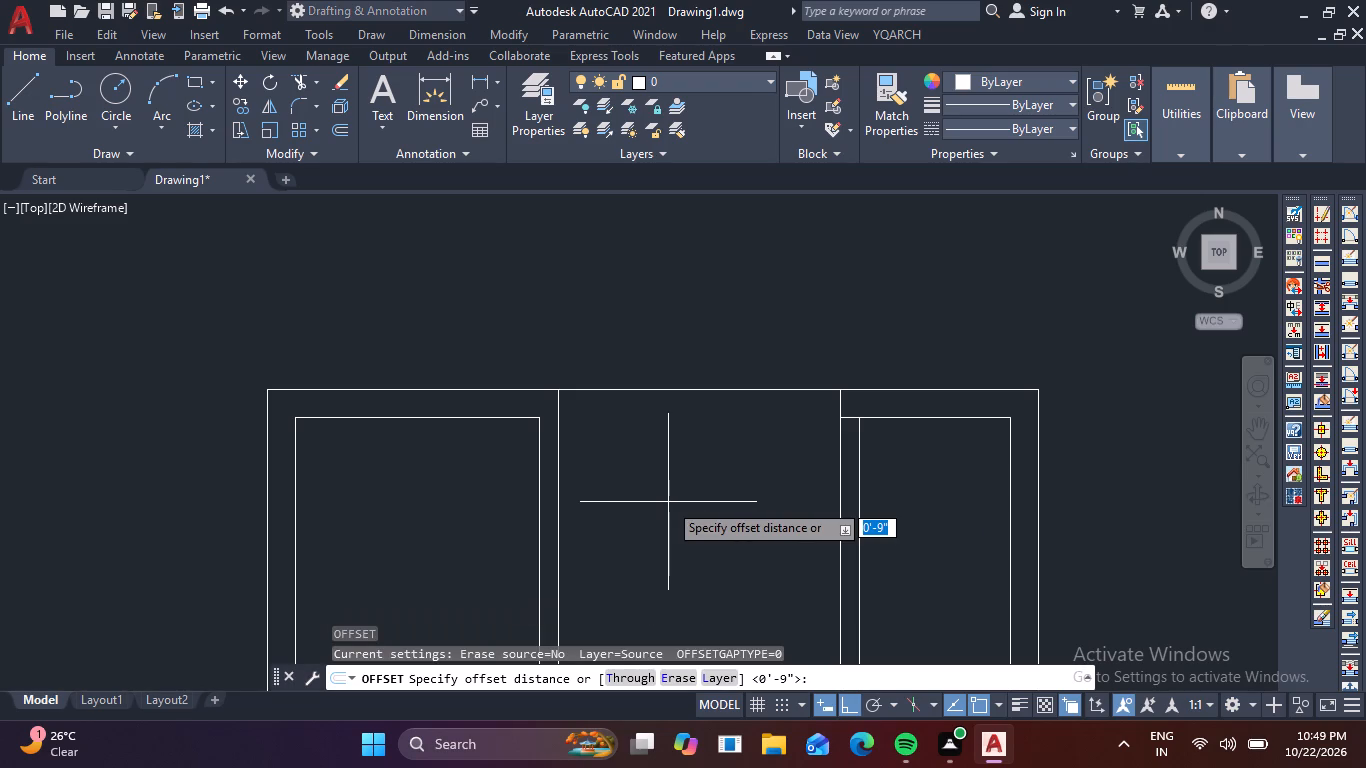
{"action": "type", "text": "3'3"}
{"action": "key", "text": "space"}
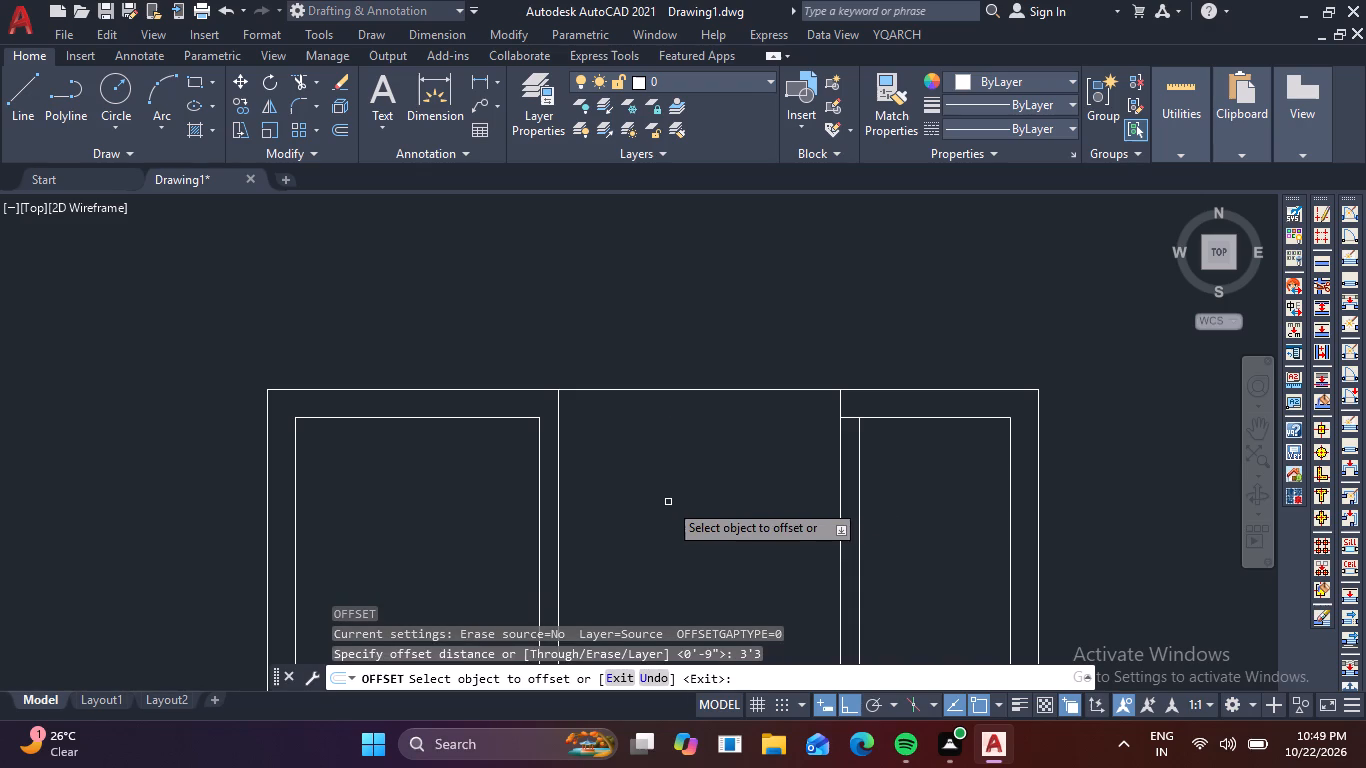
{"action": "left_click", "coordinate": [737, 387]}
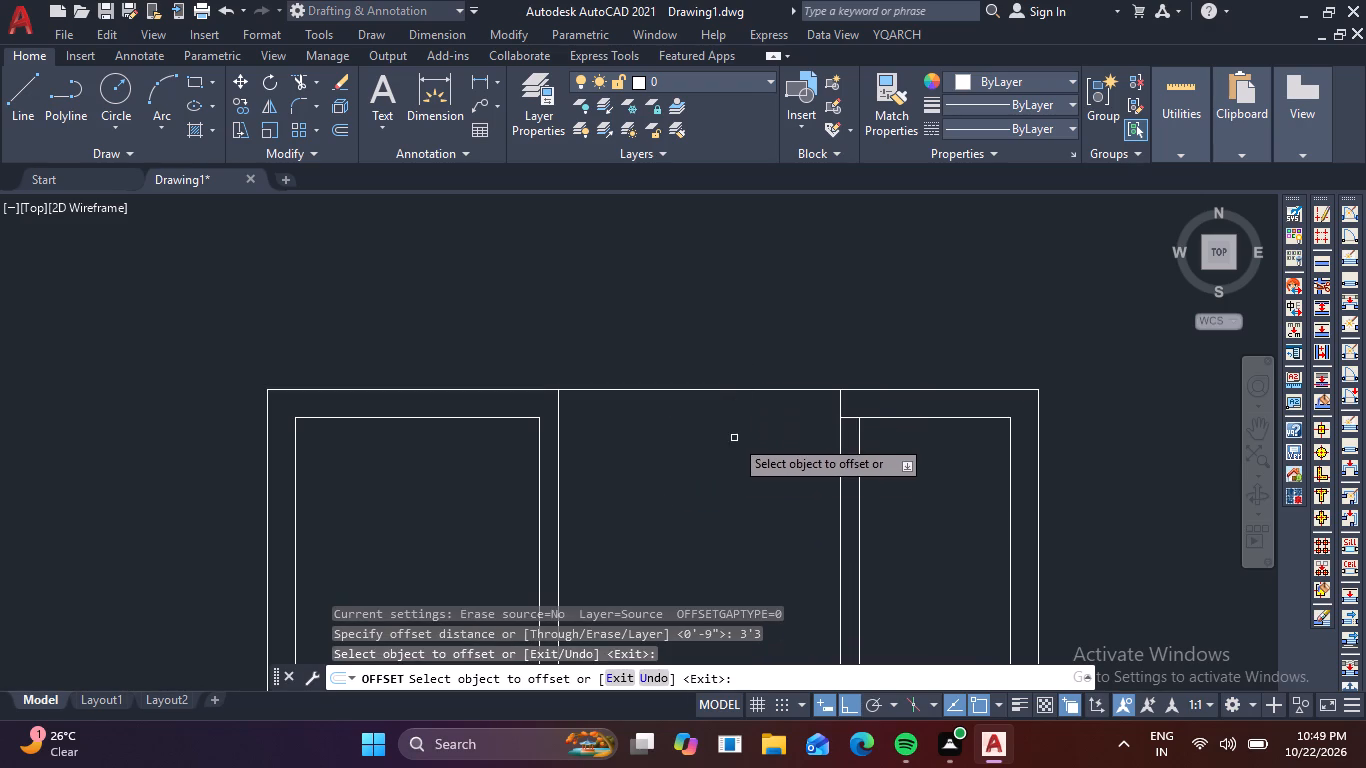
{"action": "left_click", "coordinate": [743, 389]}
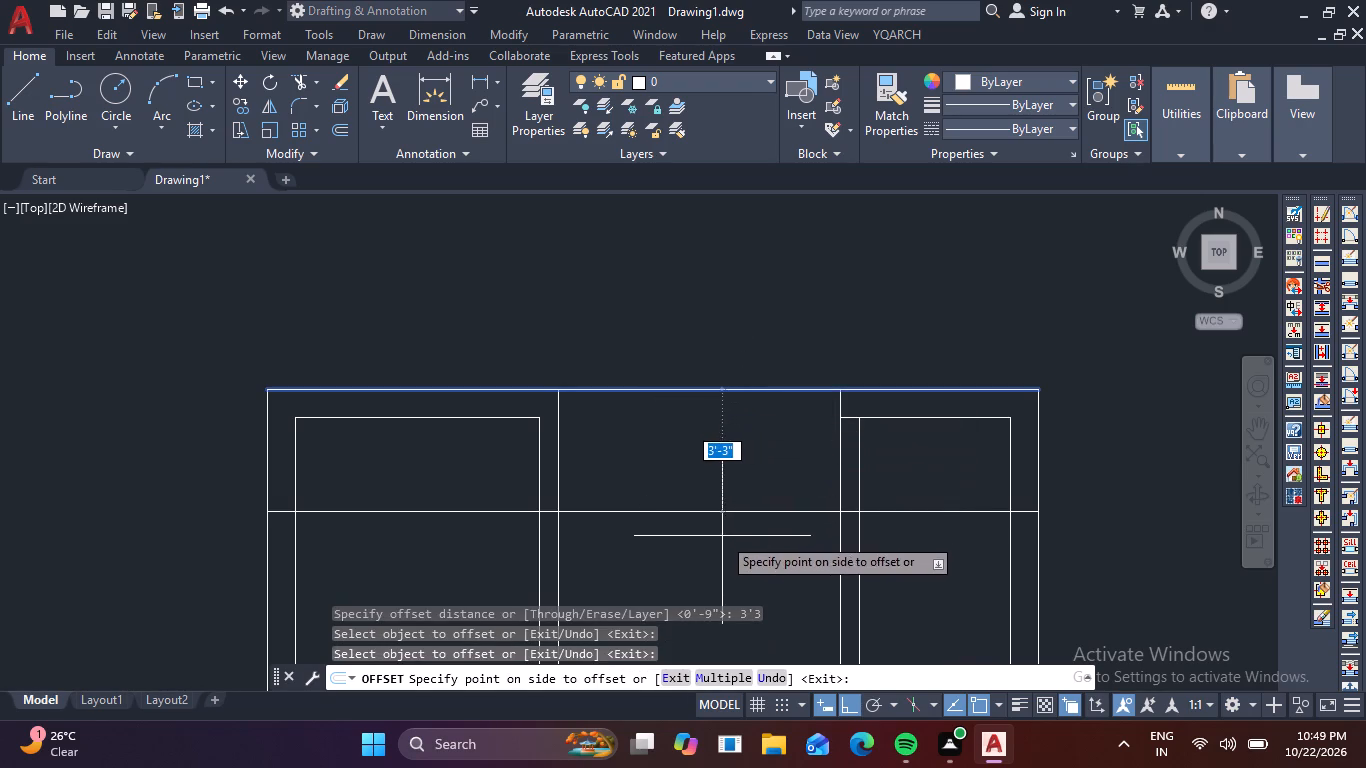
{"action": "left_click", "coordinate": [722, 536]}
{"action": "left_click", "coordinate": [725, 512]}
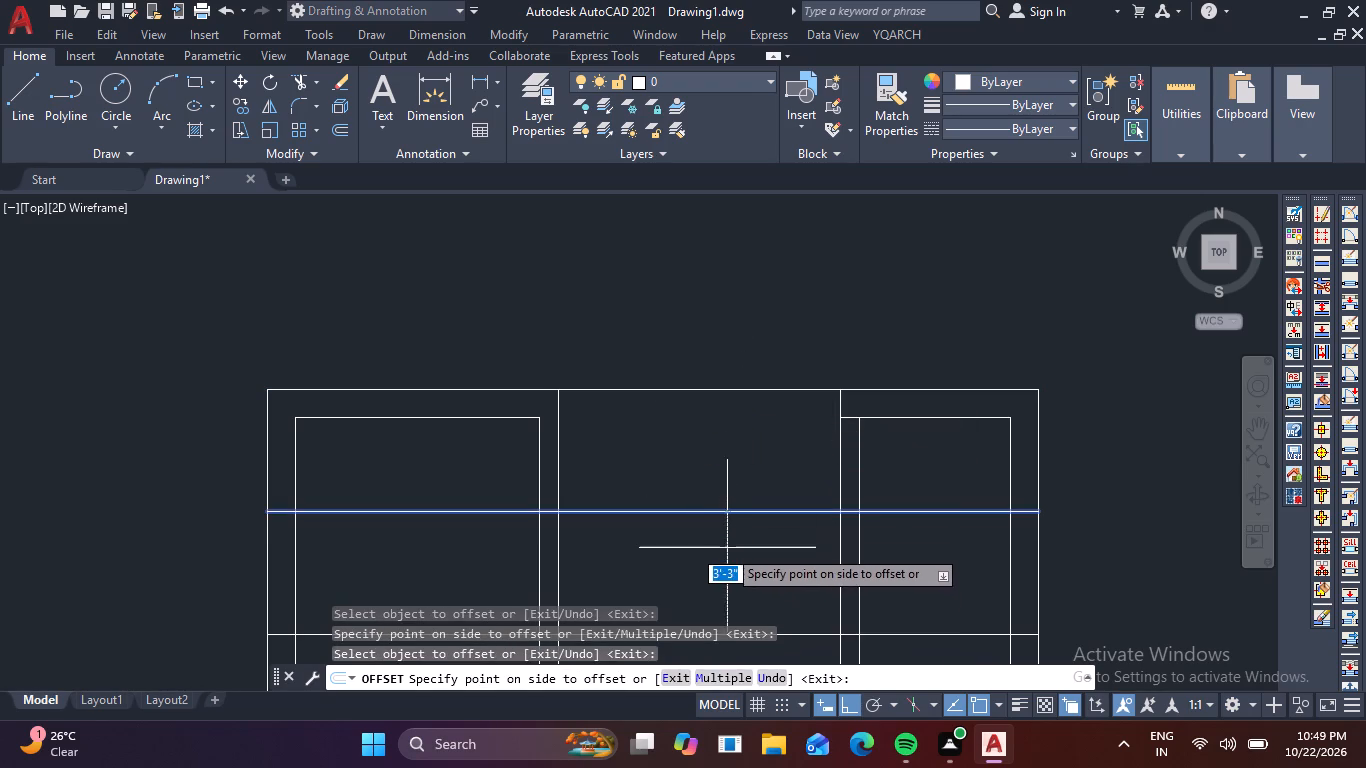
{"action": "type", "text": "6"}
{"action": "key", "text": "space"}
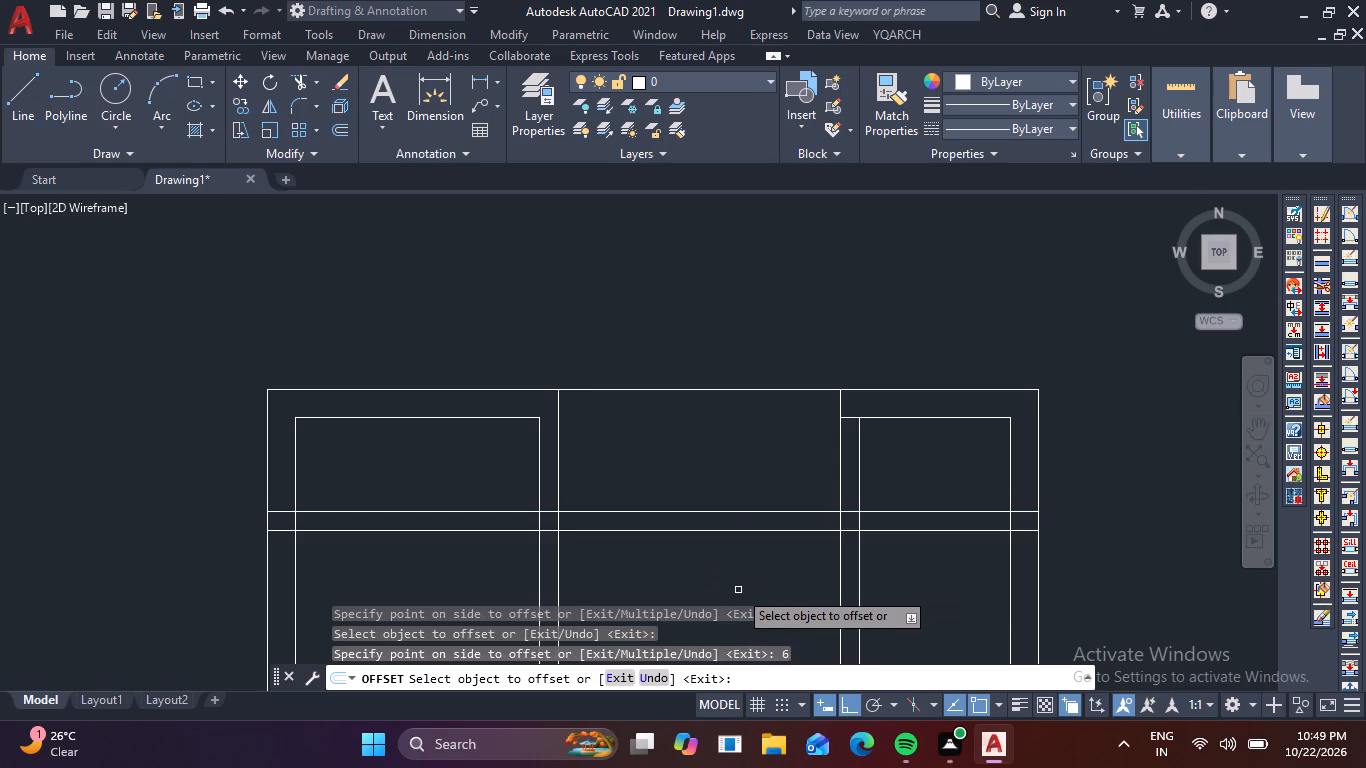
{"action": "key", "text": "Escape"}
Trim the two horizontal partition lines out of the left and right rooms and both outer side walls.
{"action": "type", "text": "tr"}
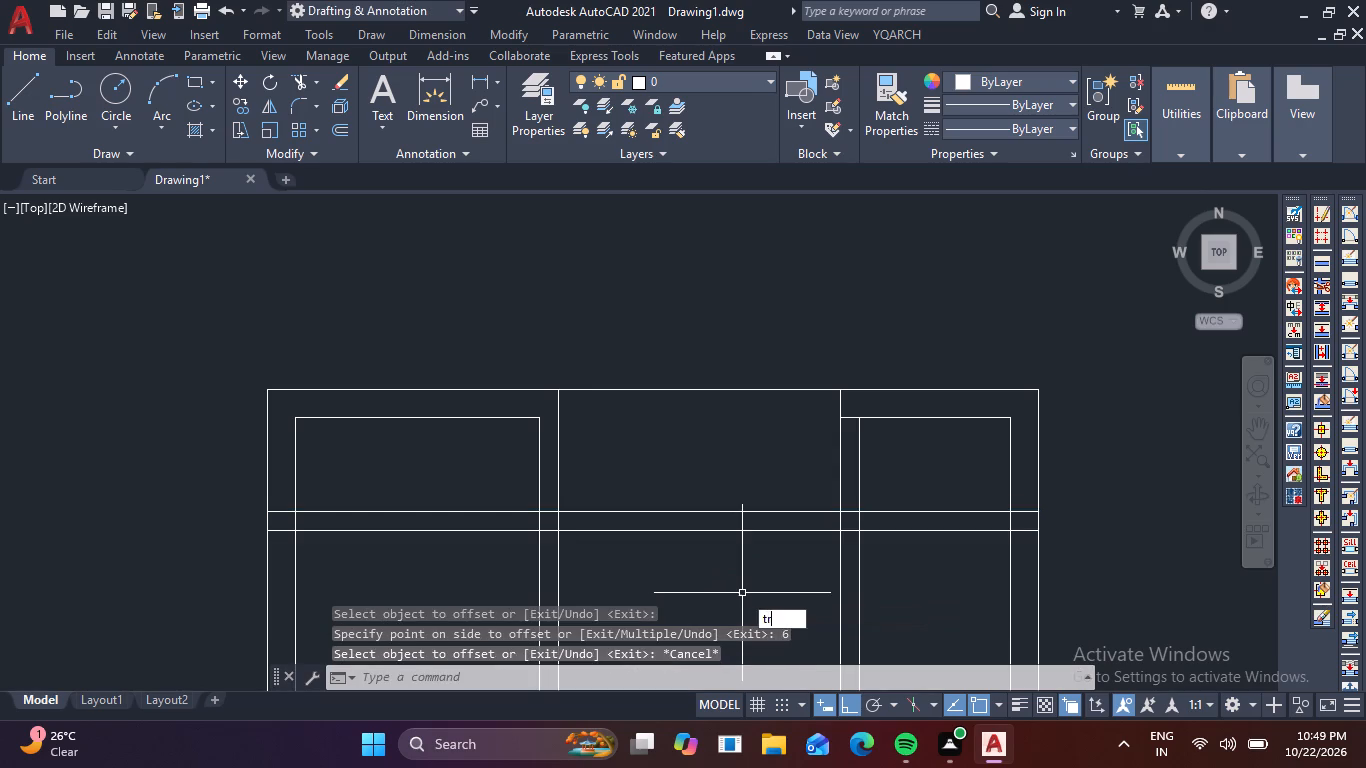
{"action": "key", "text": "space"}
{"action": "left_click_drag", "start_coordinate": [495, 478], "coordinate": [473, 566]}
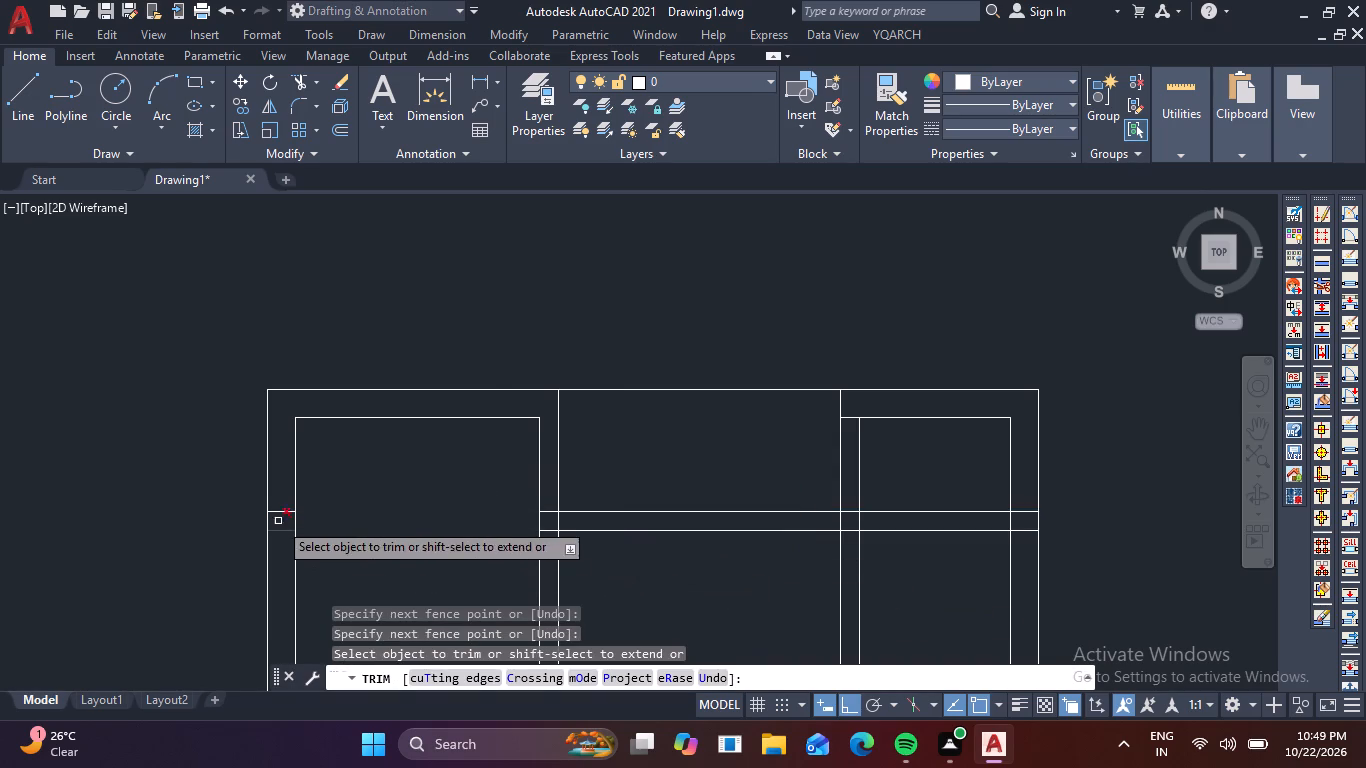
{"action": "left_click", "coordinate": [278, 506]}
{"action": "left_click", "coordinate": [279, 543]}
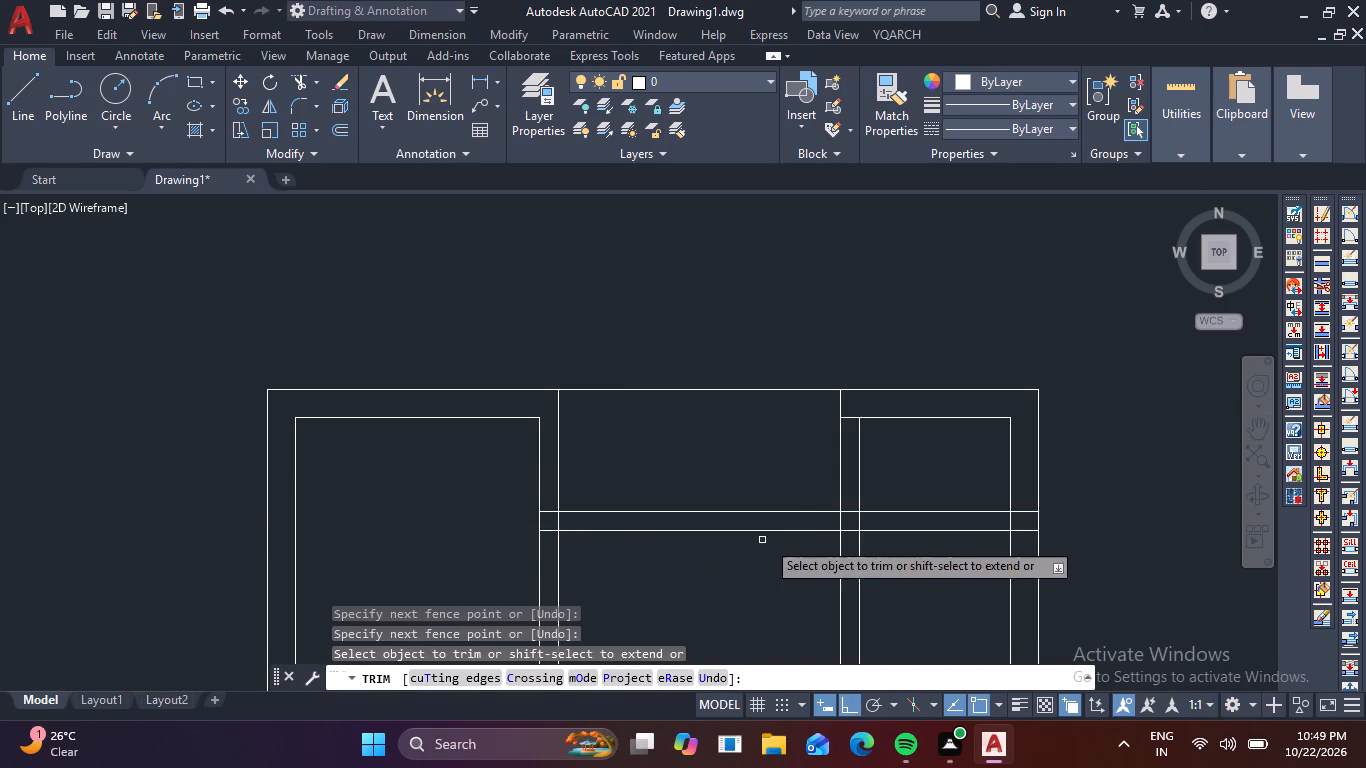
{"action": "left_click_drag", "start_coordinate": [924, 497], "coordinate": [930, 551]}
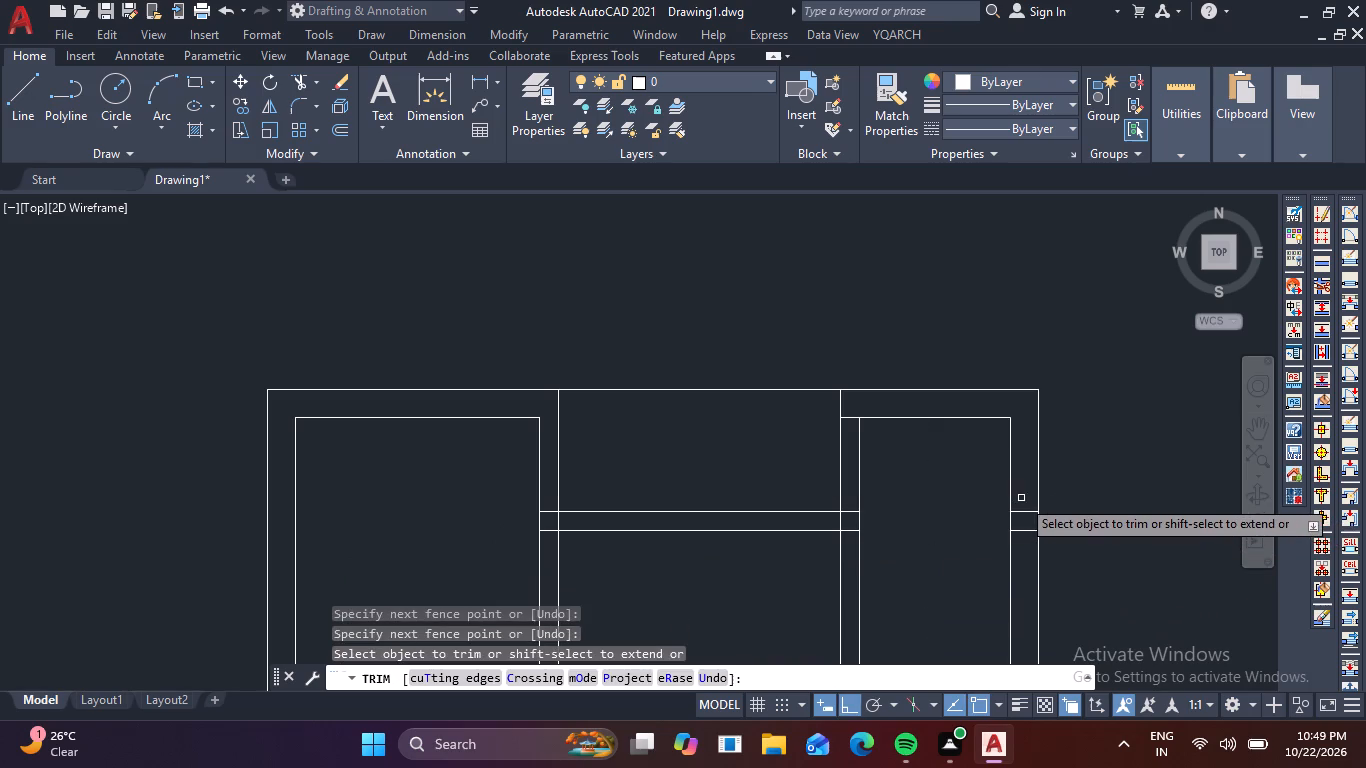
{"action": "left_click", "coordinate": [1023, 498]}
{"action": "left_click", "coordinate": [1023, 543]}
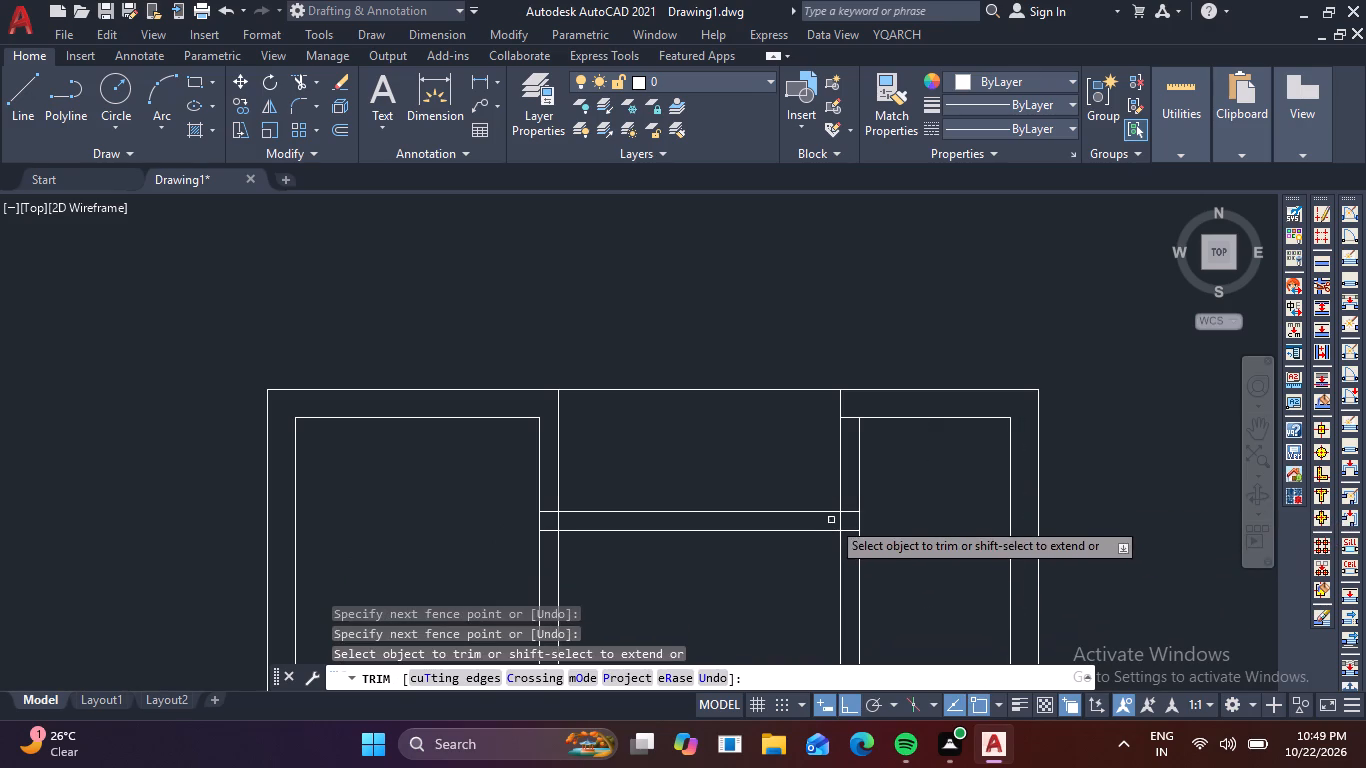
Trim the overlapping lines at both junctions of the horizontal partition with the vertical partitions, leaving the wall openings joined.
{"action": "scroll", "coordinate": [852, 513], "scroll_direction": "up", "scroll_amount": 1}
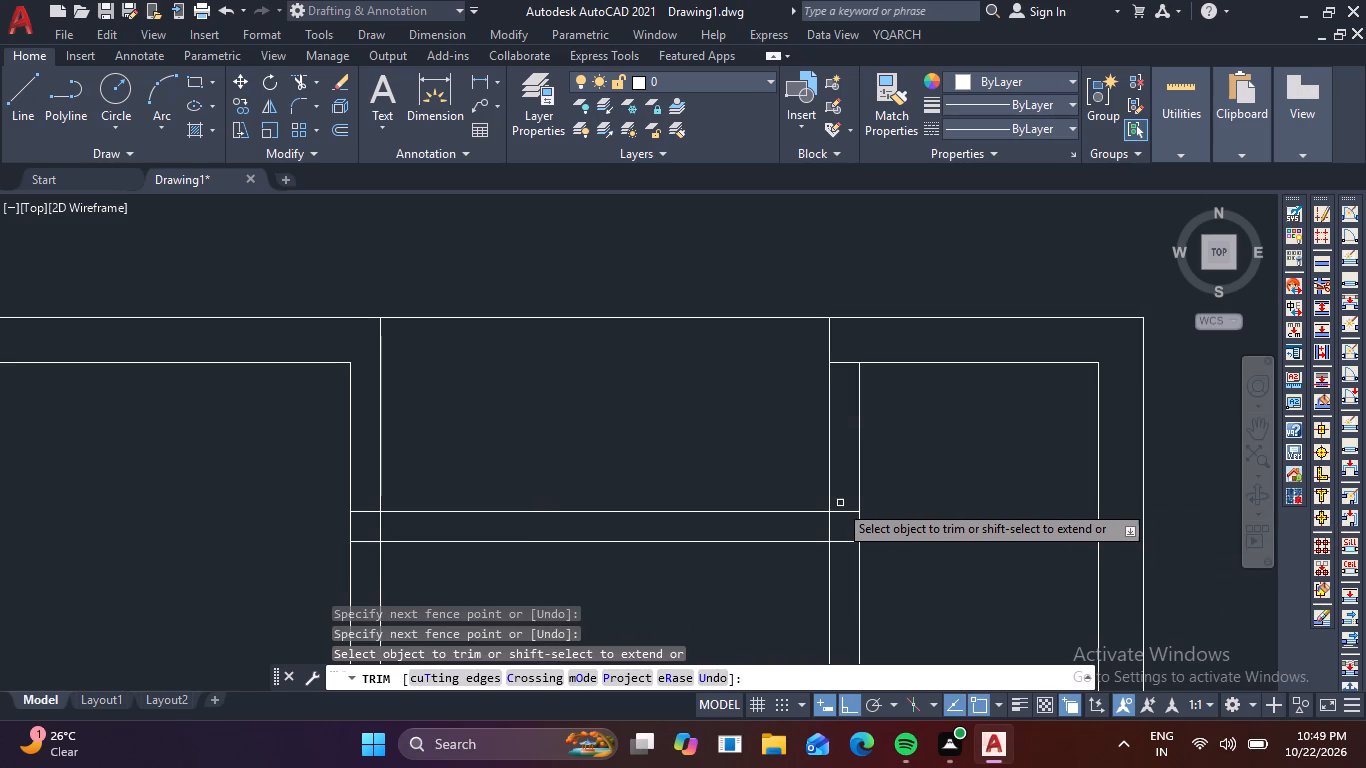
{"action": "left_click", "coordinate": [836, 498]}
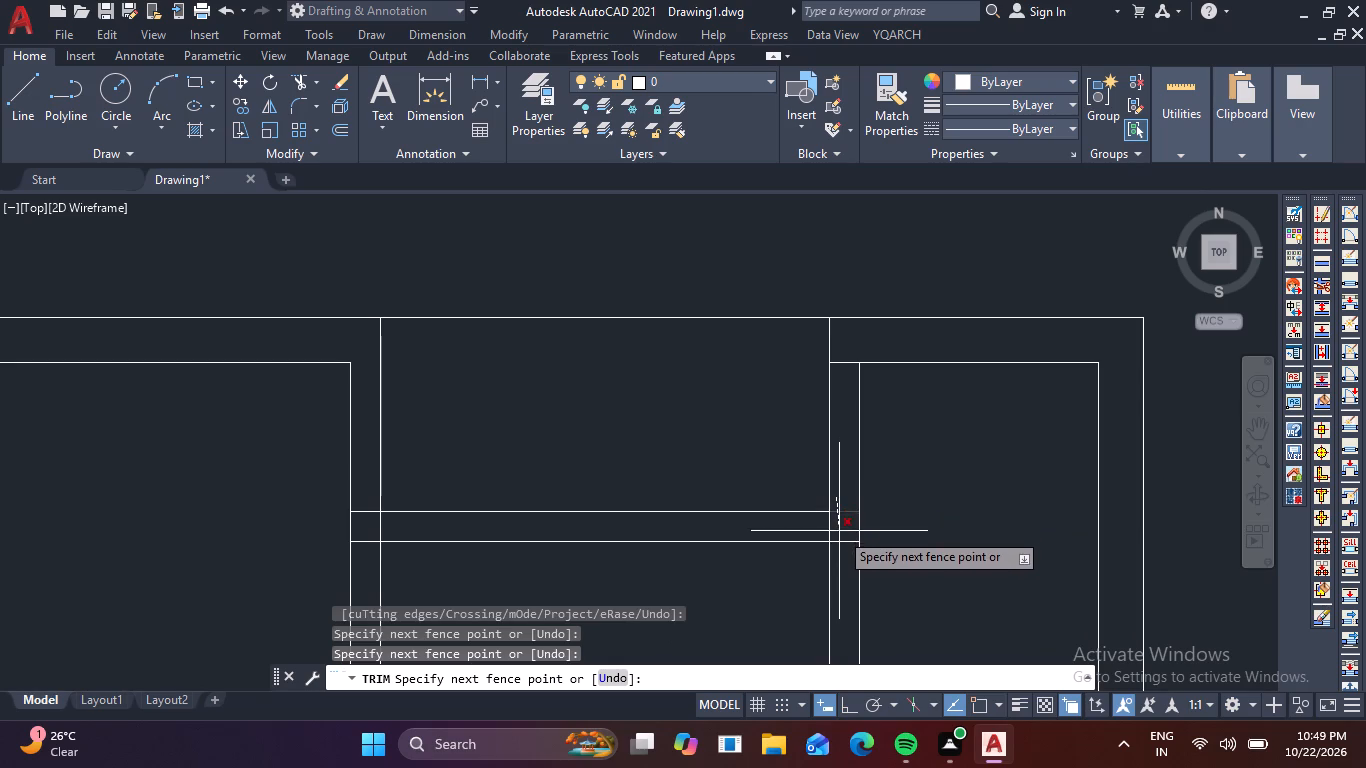
{"action": "left_click", "coordinate": [842, 553]}
{"action": "left_click", "coordinate": [834, 531]}
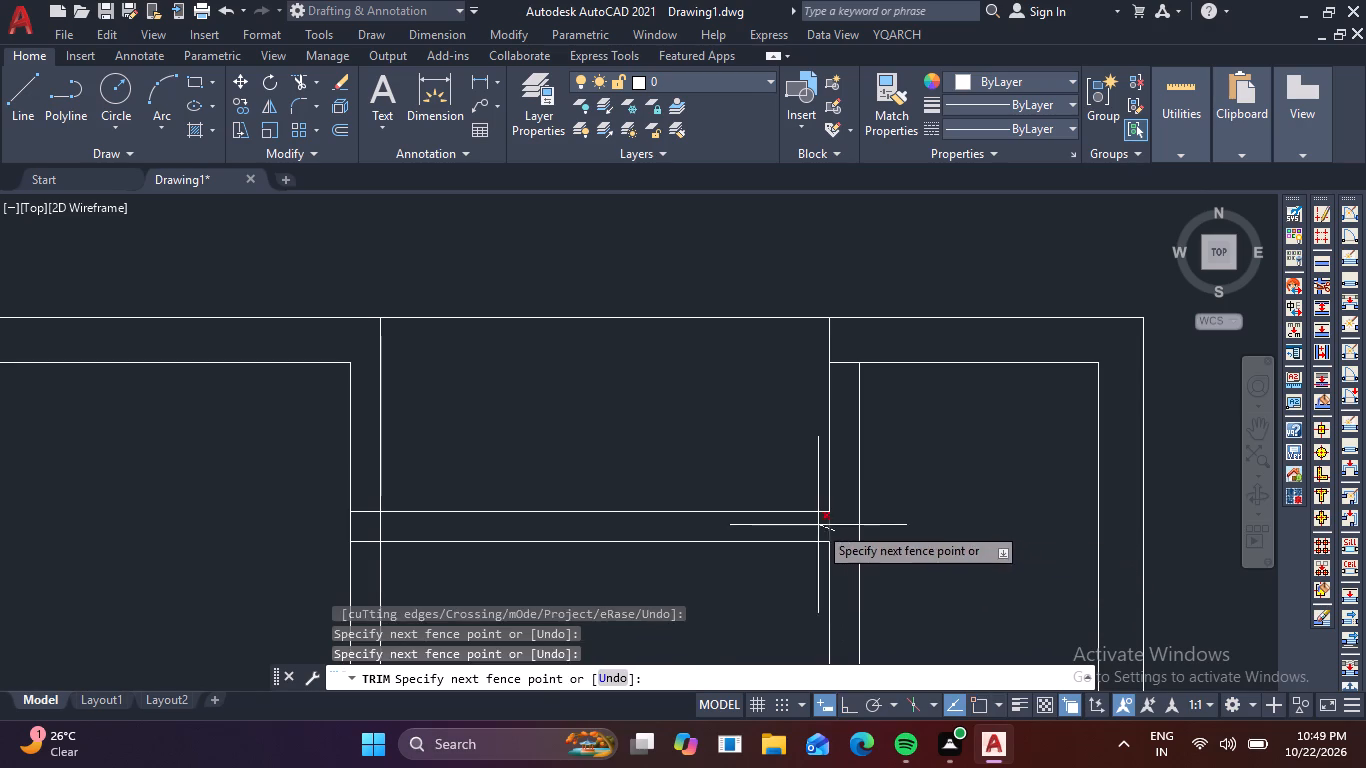
{"action": "left_click", "coordinate": [818, 525]}
{"action": "left_click", "coordinate": [368, 506]}
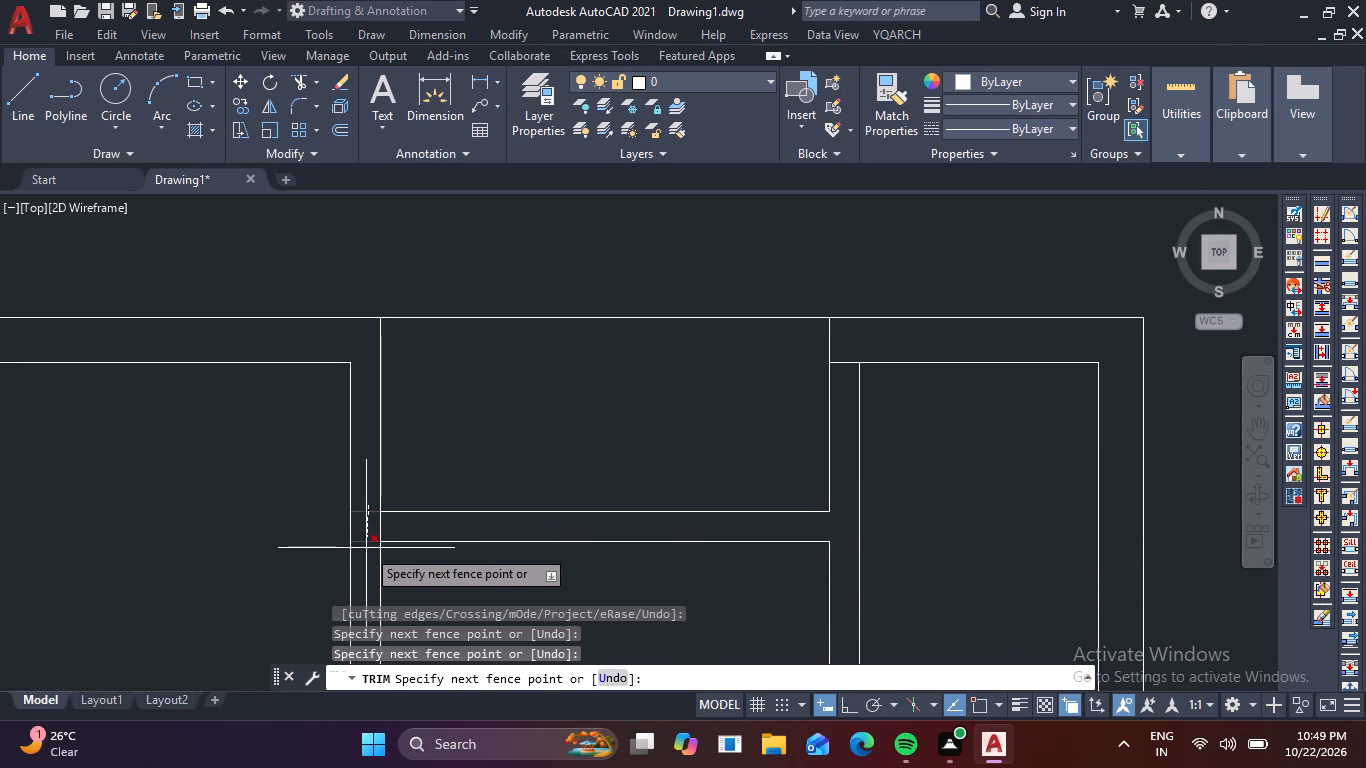
{"action": "left_click", "coordinate": [367, 551]}
{"action": "left_click", "coordinate": [376, 528]}
{"action": "left_click", "coordinate": [410, 528]}
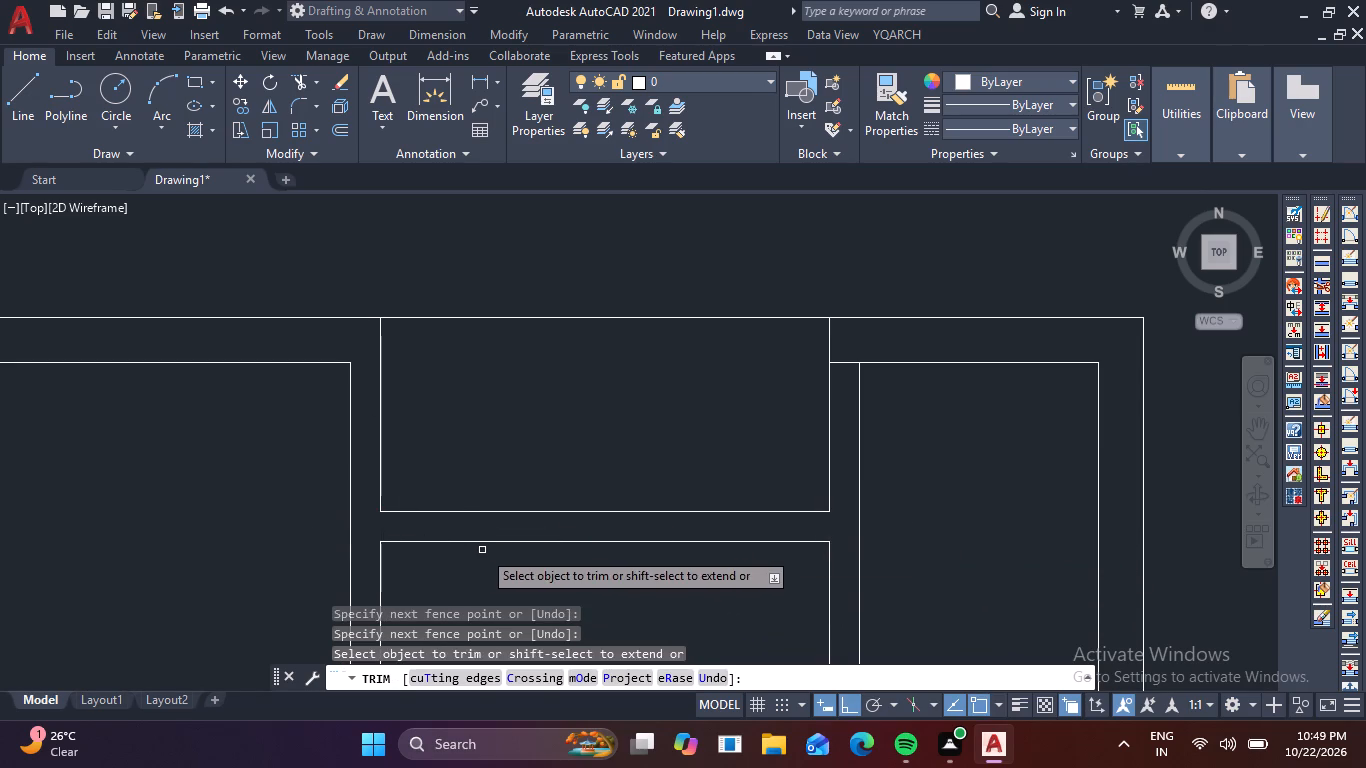
{"action": "key", "text": "Escape"}
Offset the left room's inner top line 10' down, and offset that copy another 6" down.
{"action": "scroll", "coordinate": [555, 544], "scroll_direction": "down", "scroll_amount": 1}
{"action": "middle_click_drag", "start_coordinate": [579, 586], "coordinate": [697, 397]}
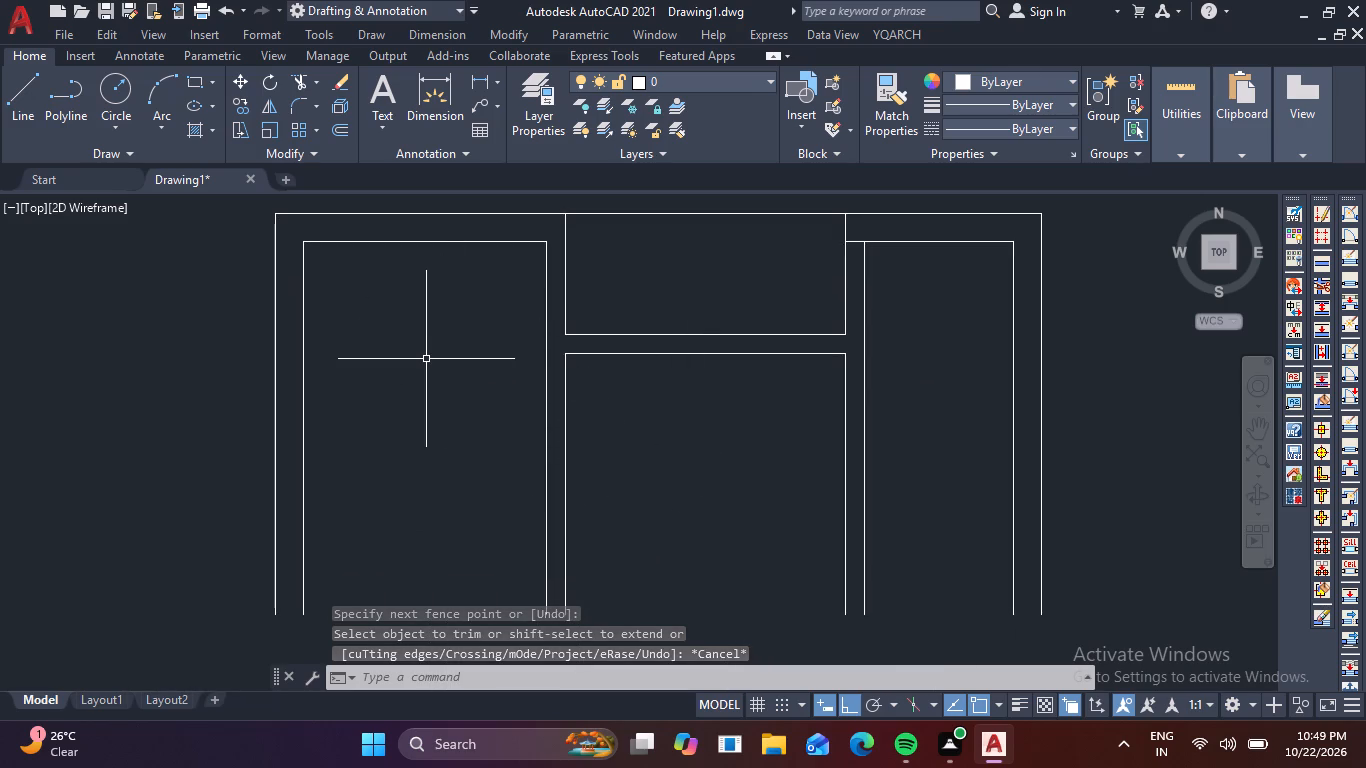
{"action": "key", "text": "o"}
{"action": "key", "text": "Return"}
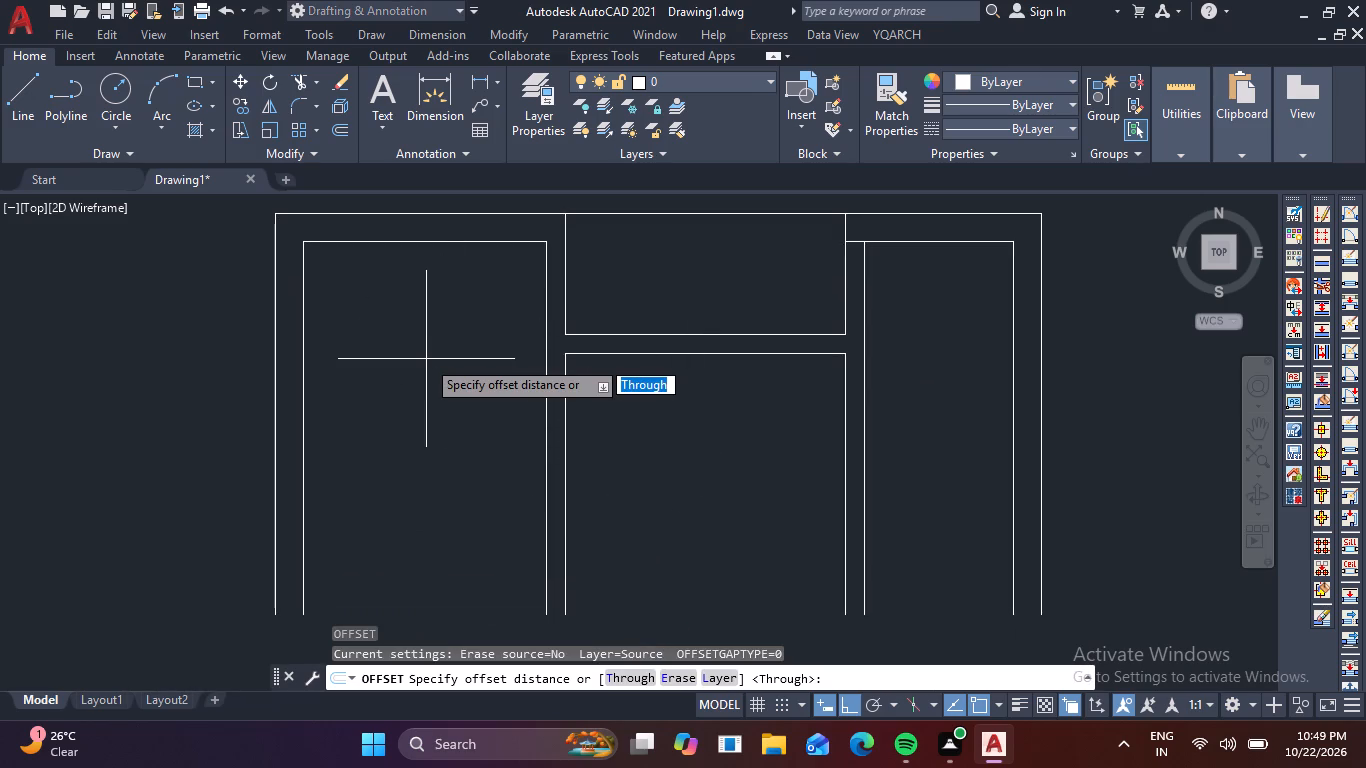
{"action": "type", "text": "10"}
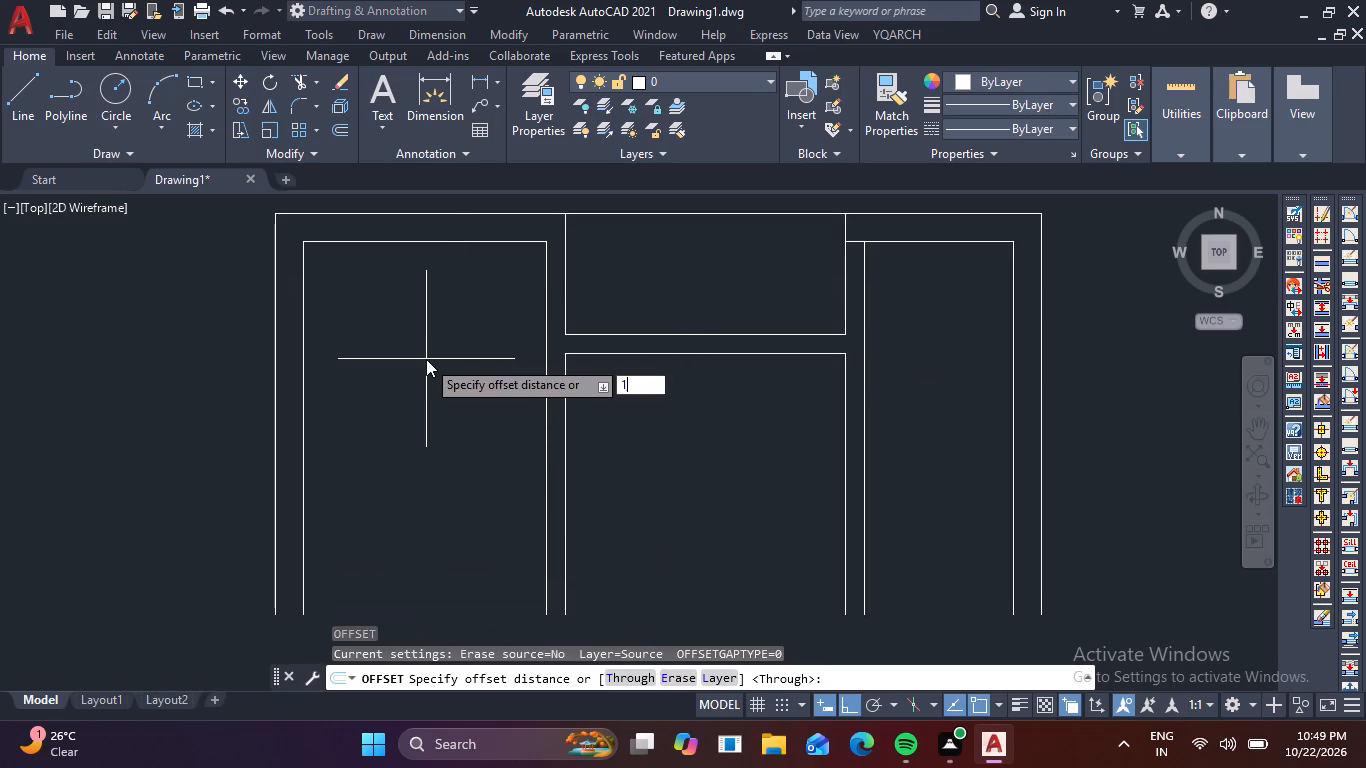
{"action": "key", "text": "apostrophe"}
{"action": "key", "text": "Return"}
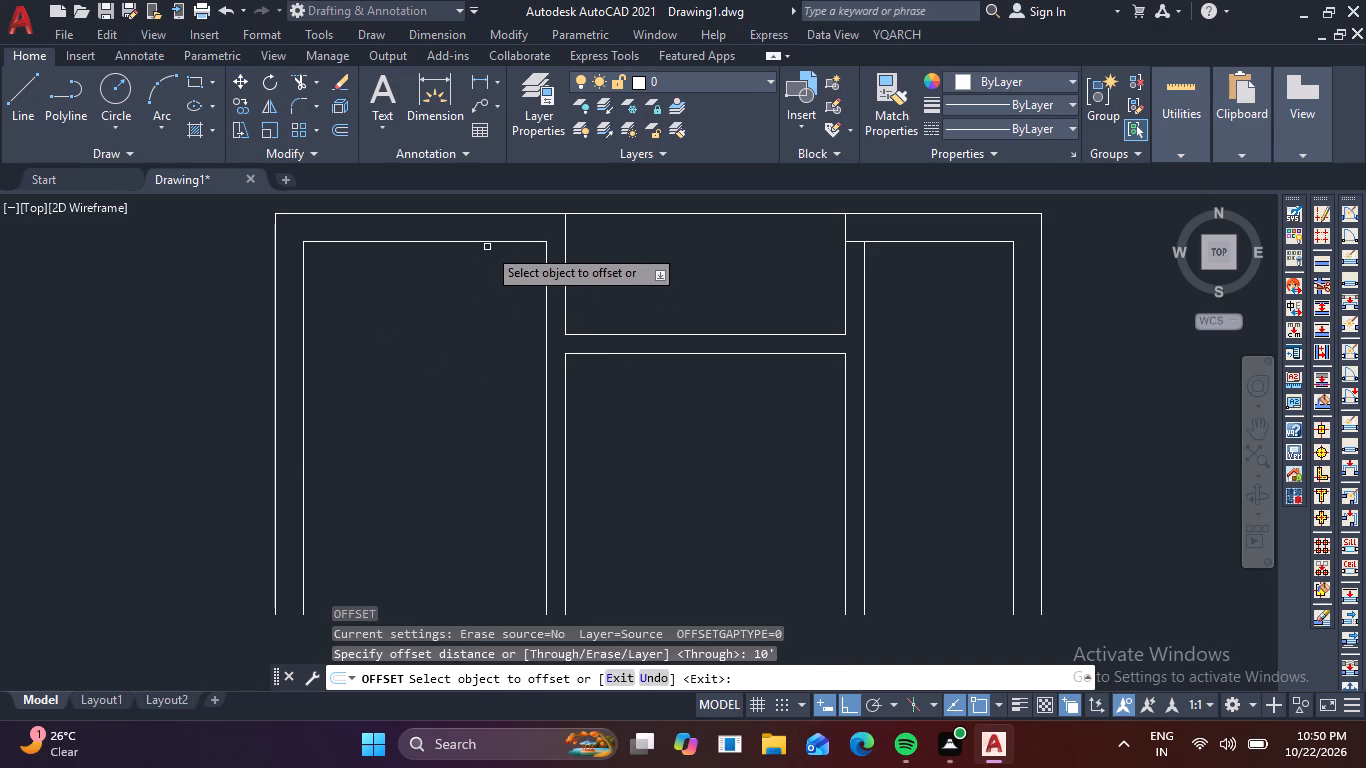
{"action": "left_click", "coordinate": [488, 242]}
{"action": "left_click", "coordinate": [453, 427]}
{"action": "middle_click_drag", "start_coordinate": [454, 431], "coordinate": [455, 433]}
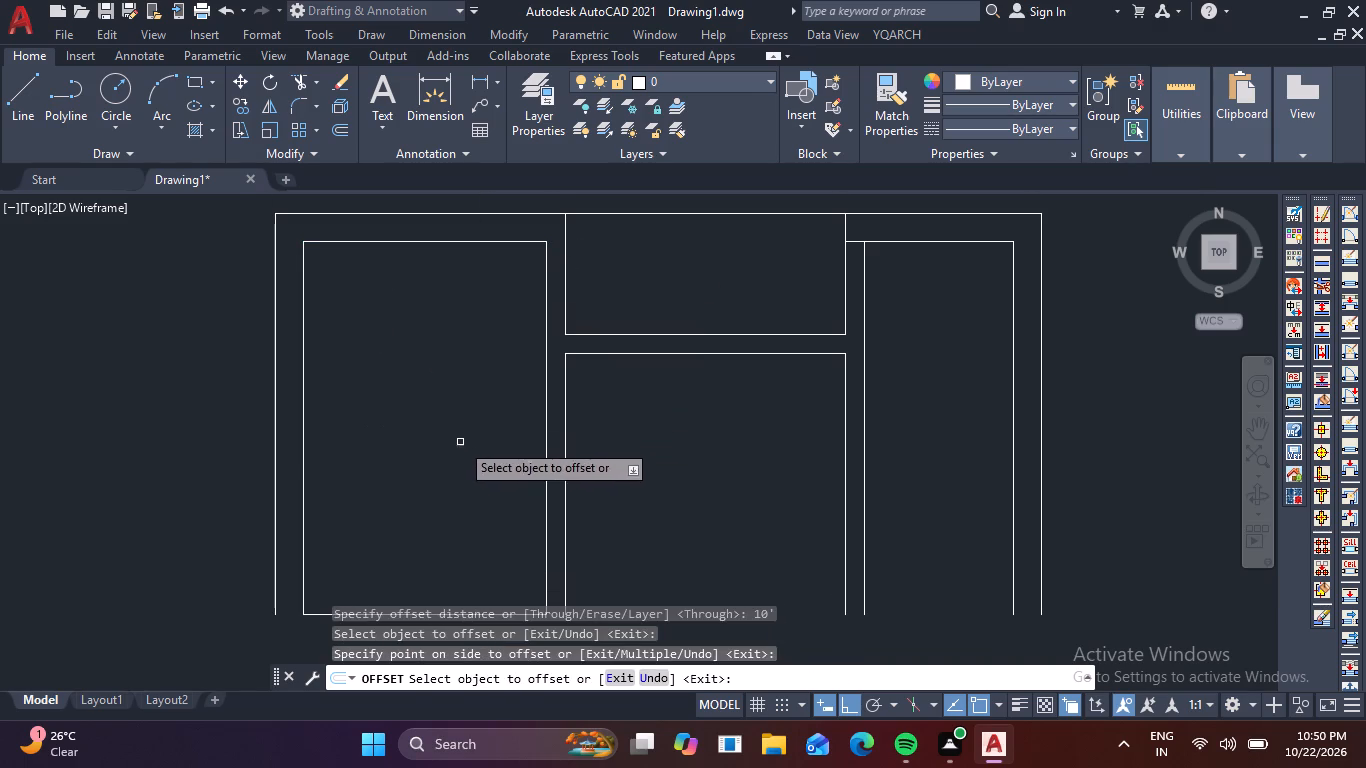
{"action": "middle_click_drag", "start_coordinate": [455, 433], "coordinate": [433, 364]}
{"action": "left_click", "coordinate": [428, 547]}
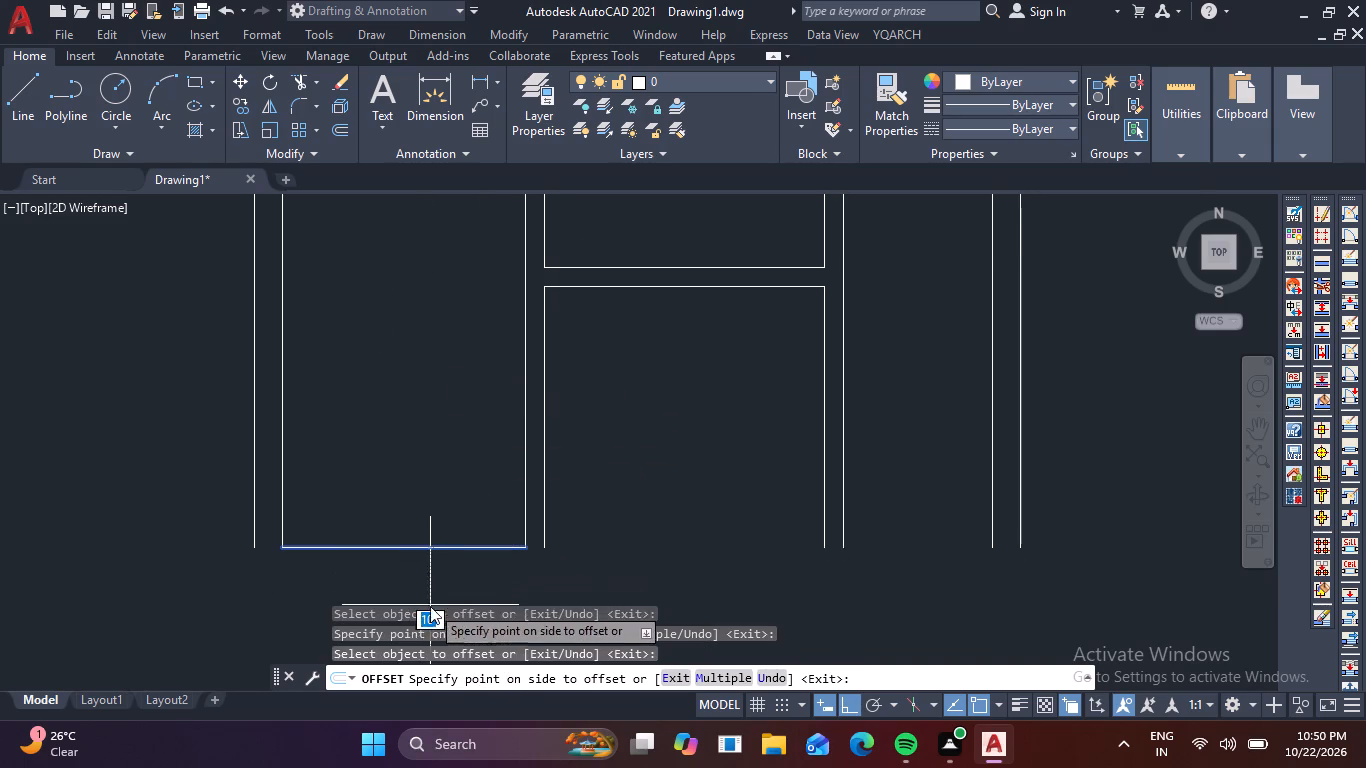
{"action": "key", "text": "6"}
{"action": "key", "text": "space"}
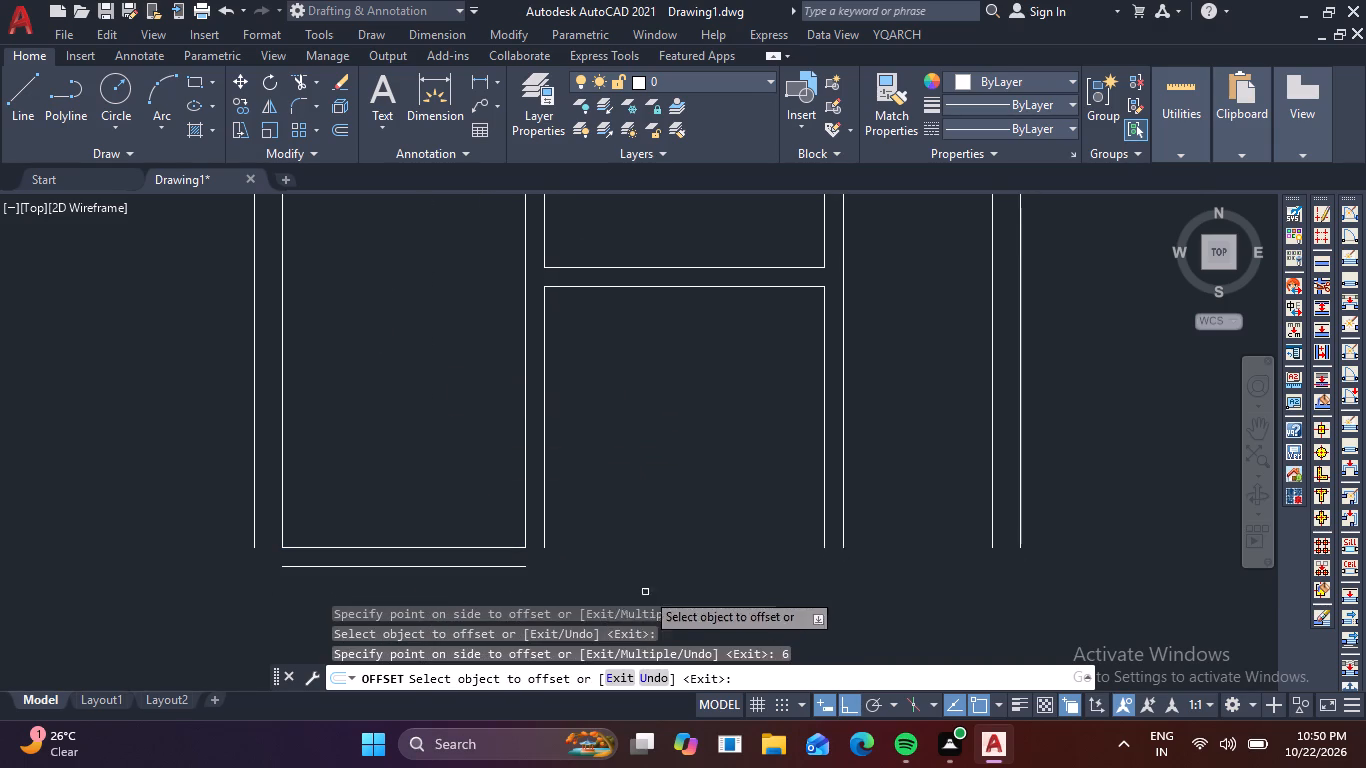
{"action": "key", "text": "Escape"}
Fillet the left room's lower outer line to the outer left wall line and to the partition's outer line, closing both bottom corners.
{"action": "key", "text": "f"}
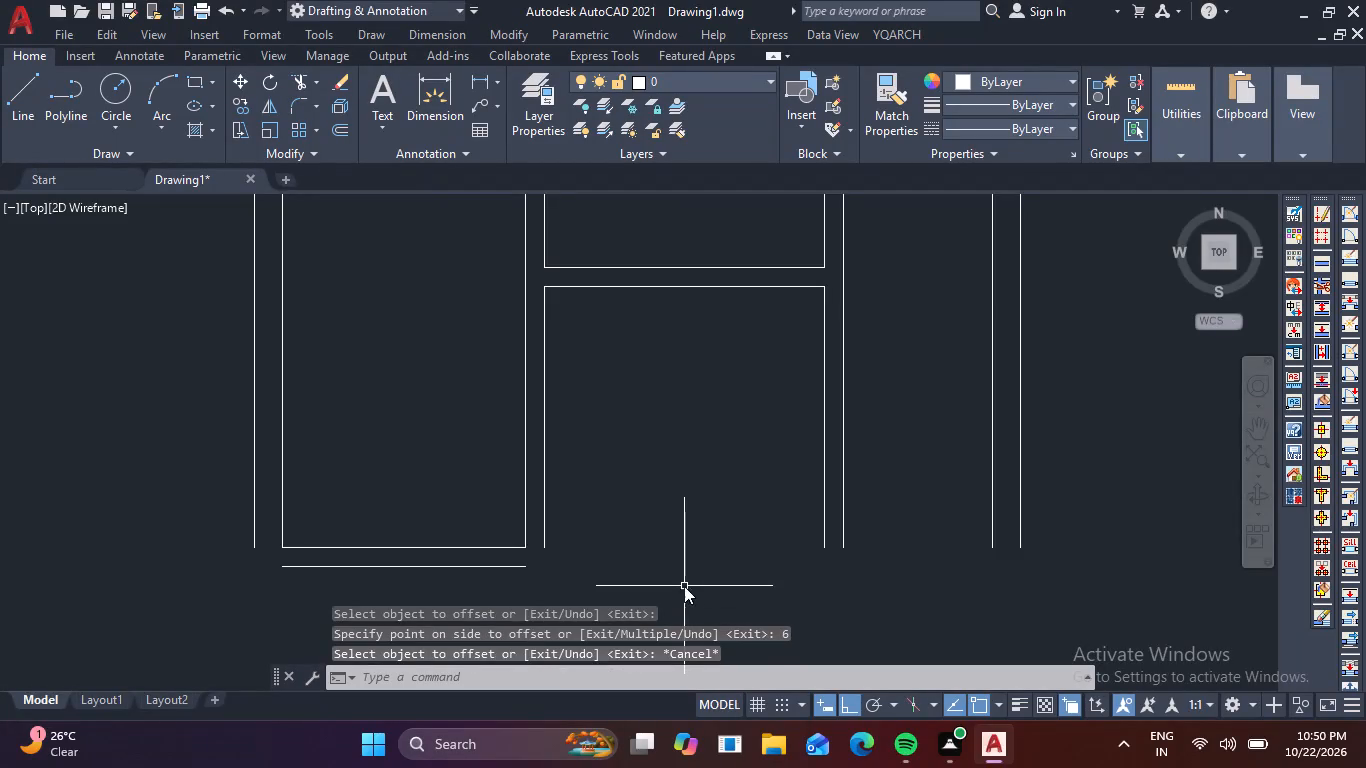
{"action": "key", "text": "space"}
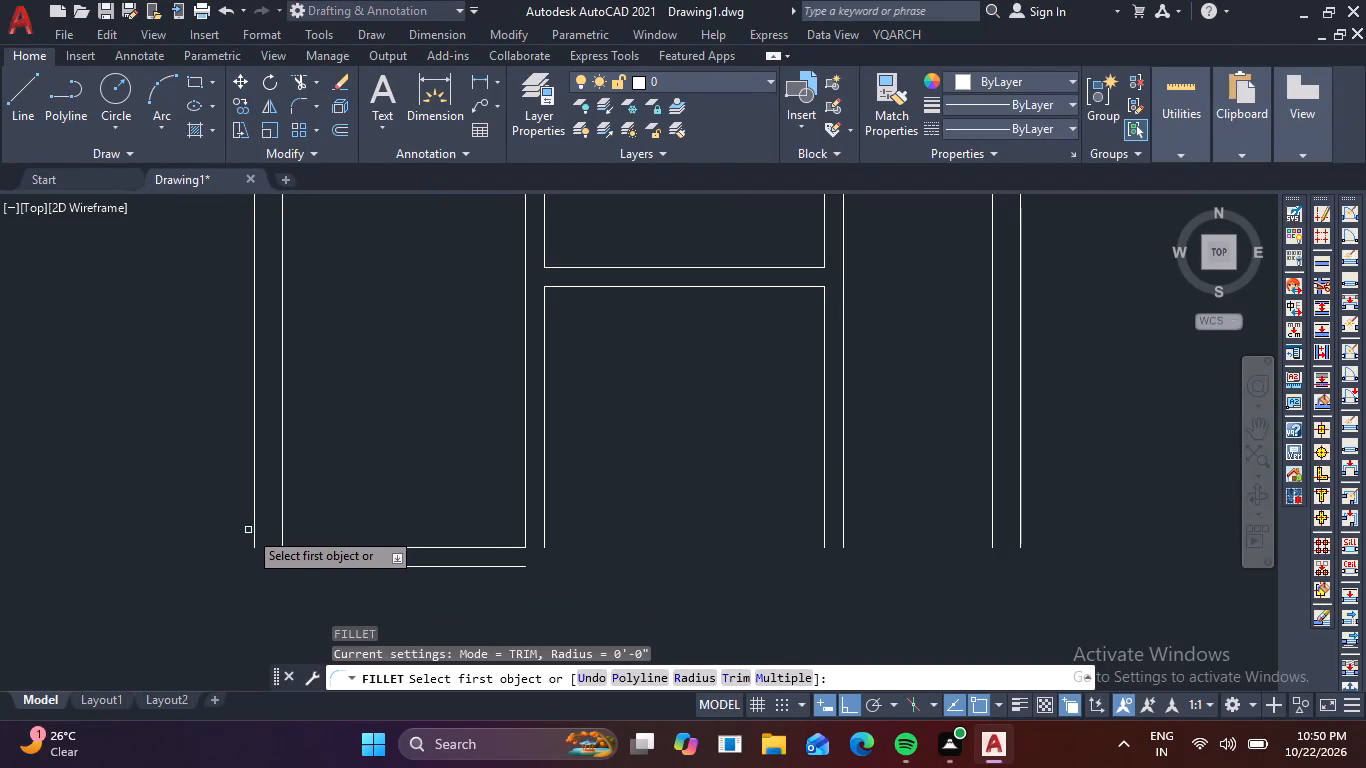
{"action": "left_click", "coordinate": [254, 531]}
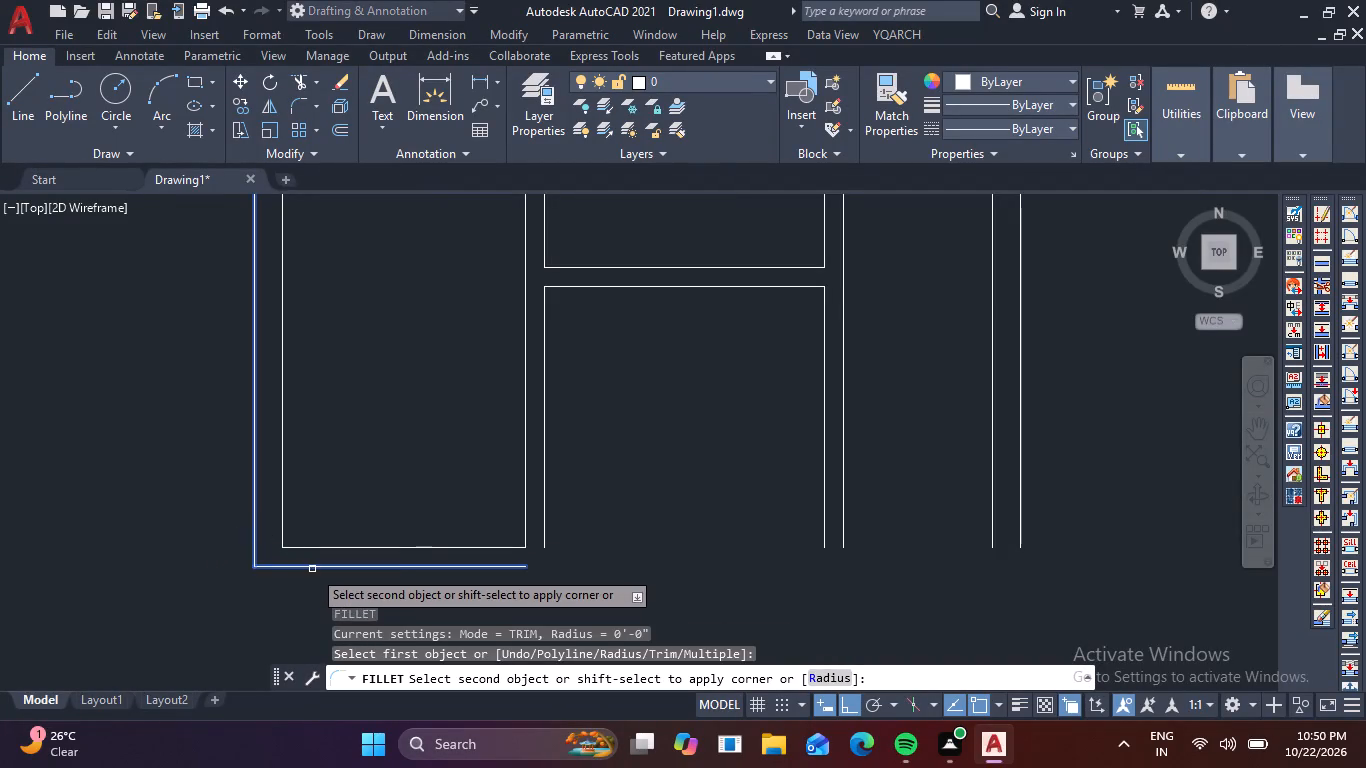
{"action": "left_click", "coordinate": [312, 569]}
{"action": "key", "text": "space"}
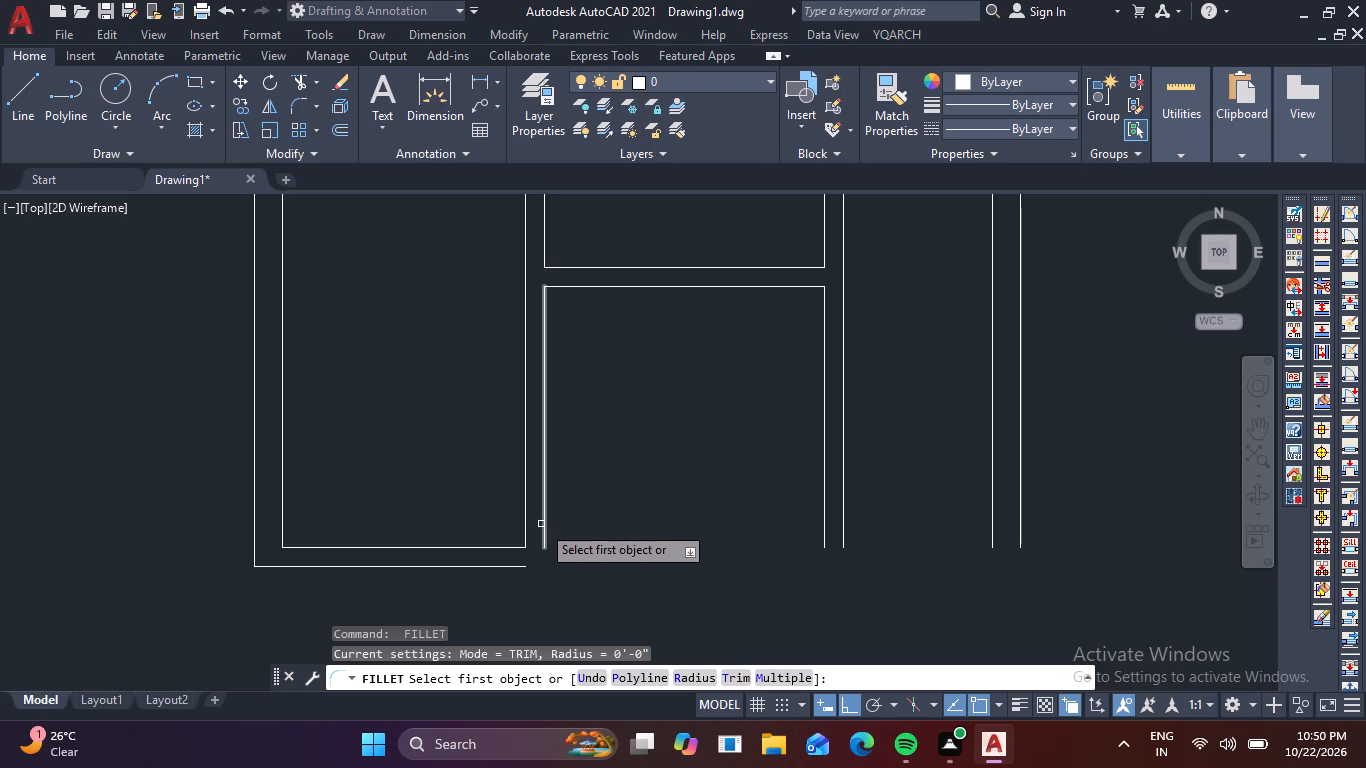
{"action": "left_click", "coordinate": [542, 525]}
{"action": "left_click", "coordinate": [504, 565]}
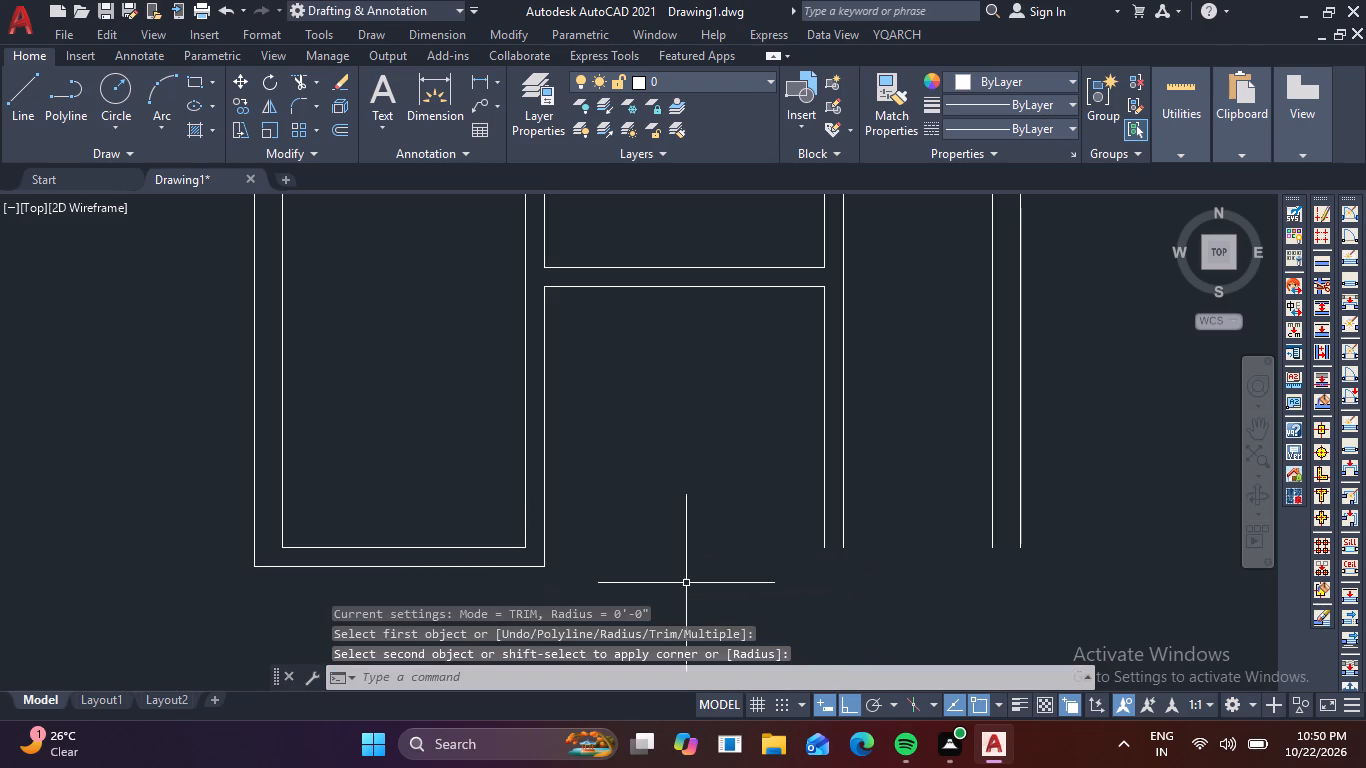
{"action": "key", "text": "Escape"}
{"action": "key", "text": "Escape"}
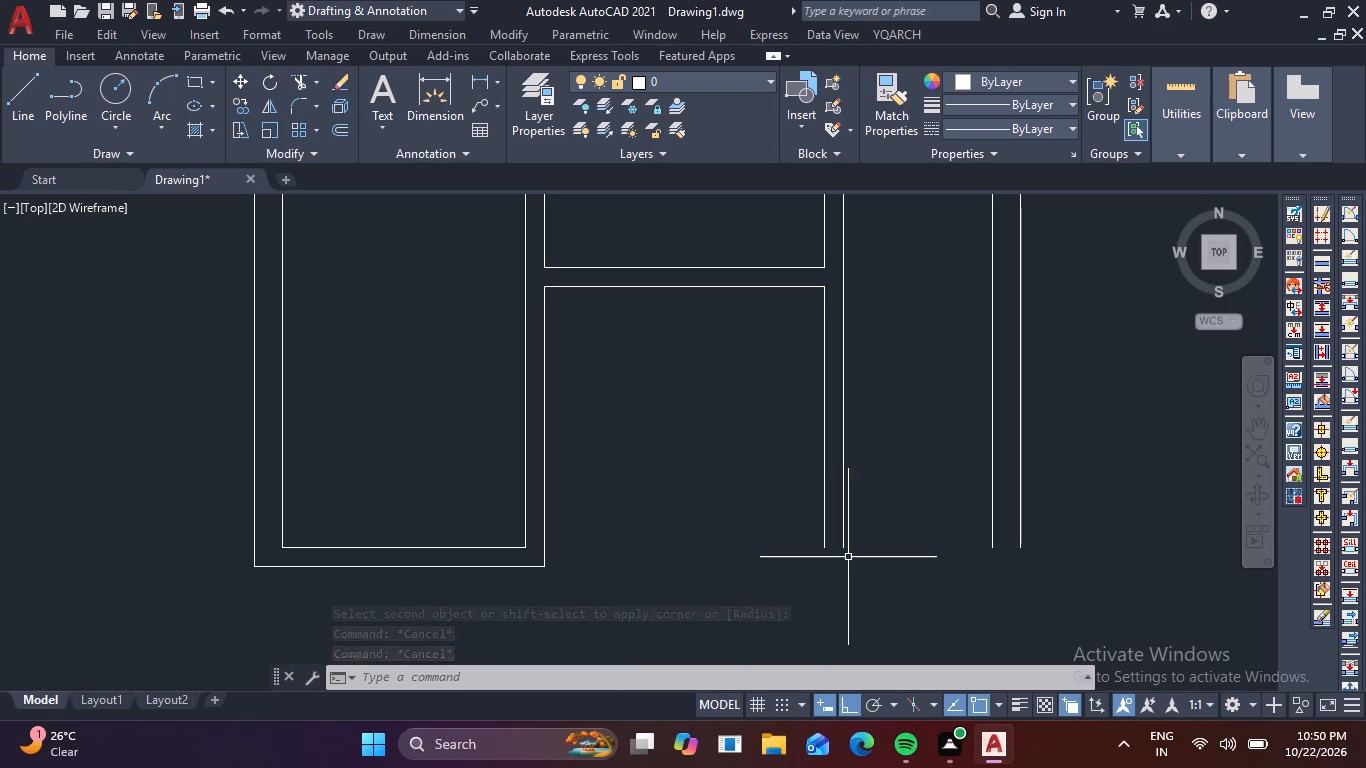
Offset the right room's inner top line 7'6" down, and offset that copy another 6" down to form a partition.
{"action": "middle_click_drag", "start_coordinate": [771, 575], "coordinate": [630, 675]}
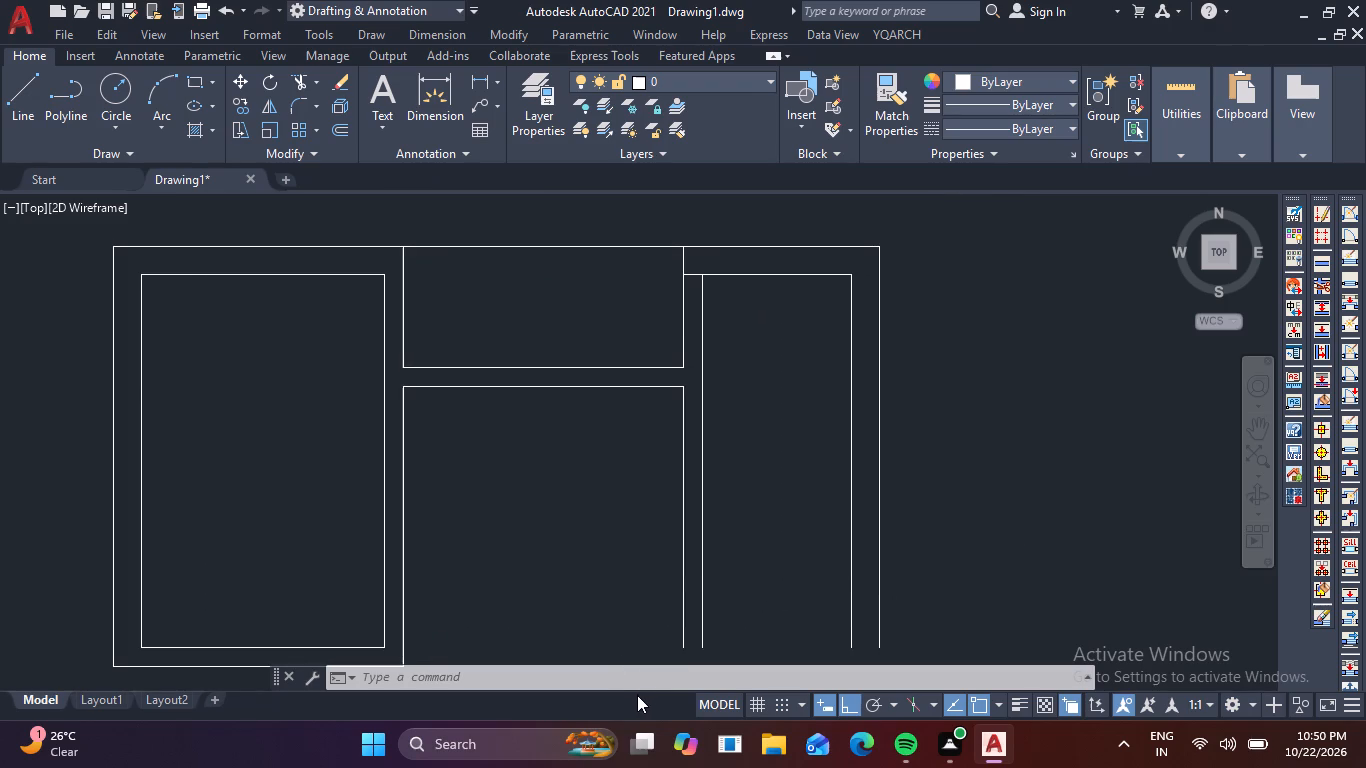
{"action": "key", "text": "o"}
{"action": "key", "text": "Return"}
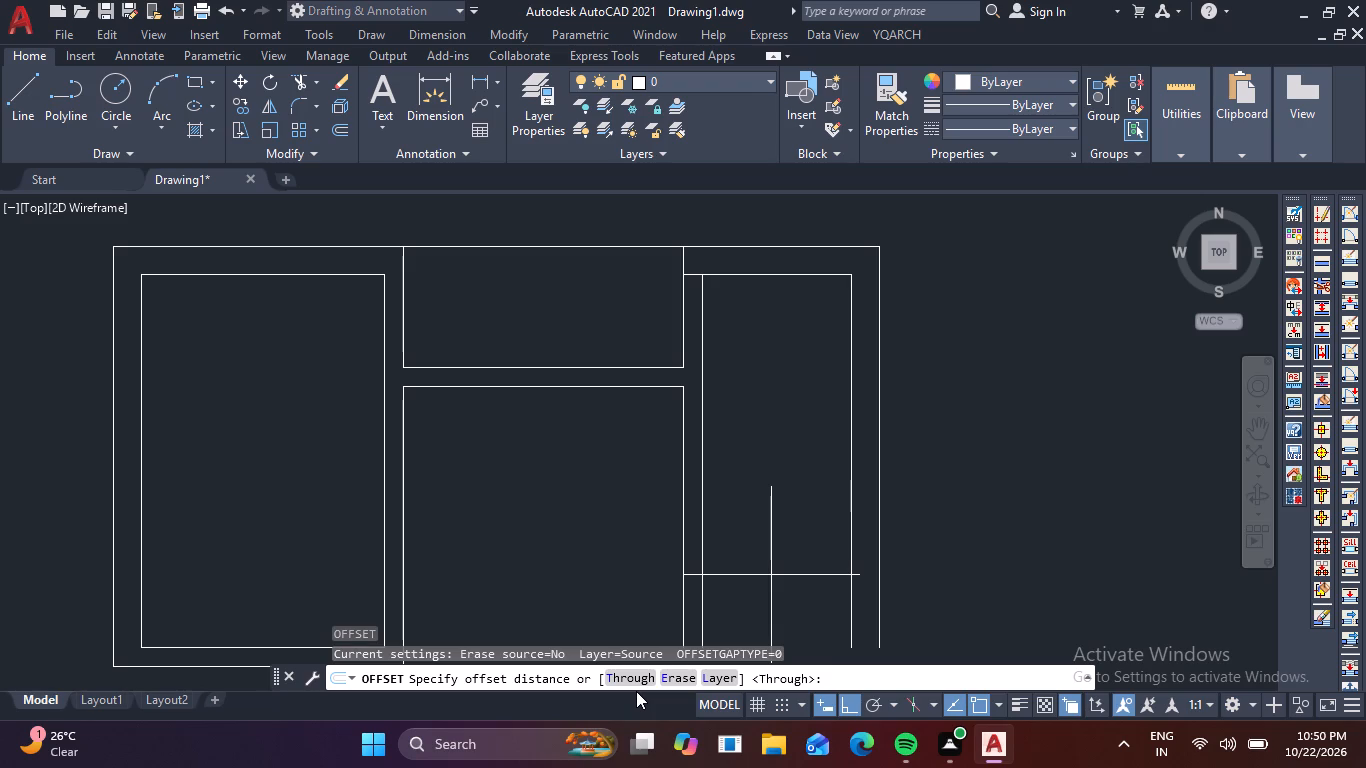
{"action": "key", "text": "7"}
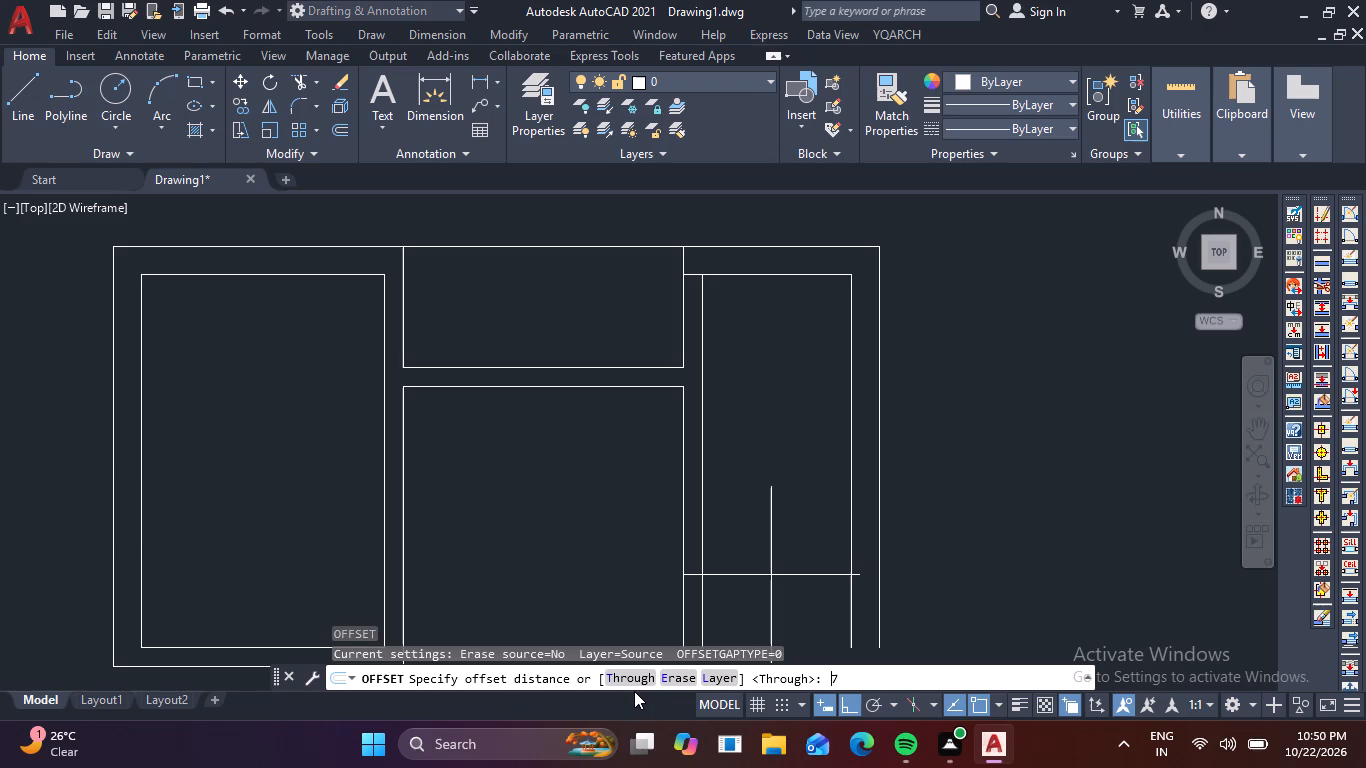
{"action": "key", "text": "apostrophe"}
{"action": "key", "text": "6"}
{"action": "key", "text": "Return"}
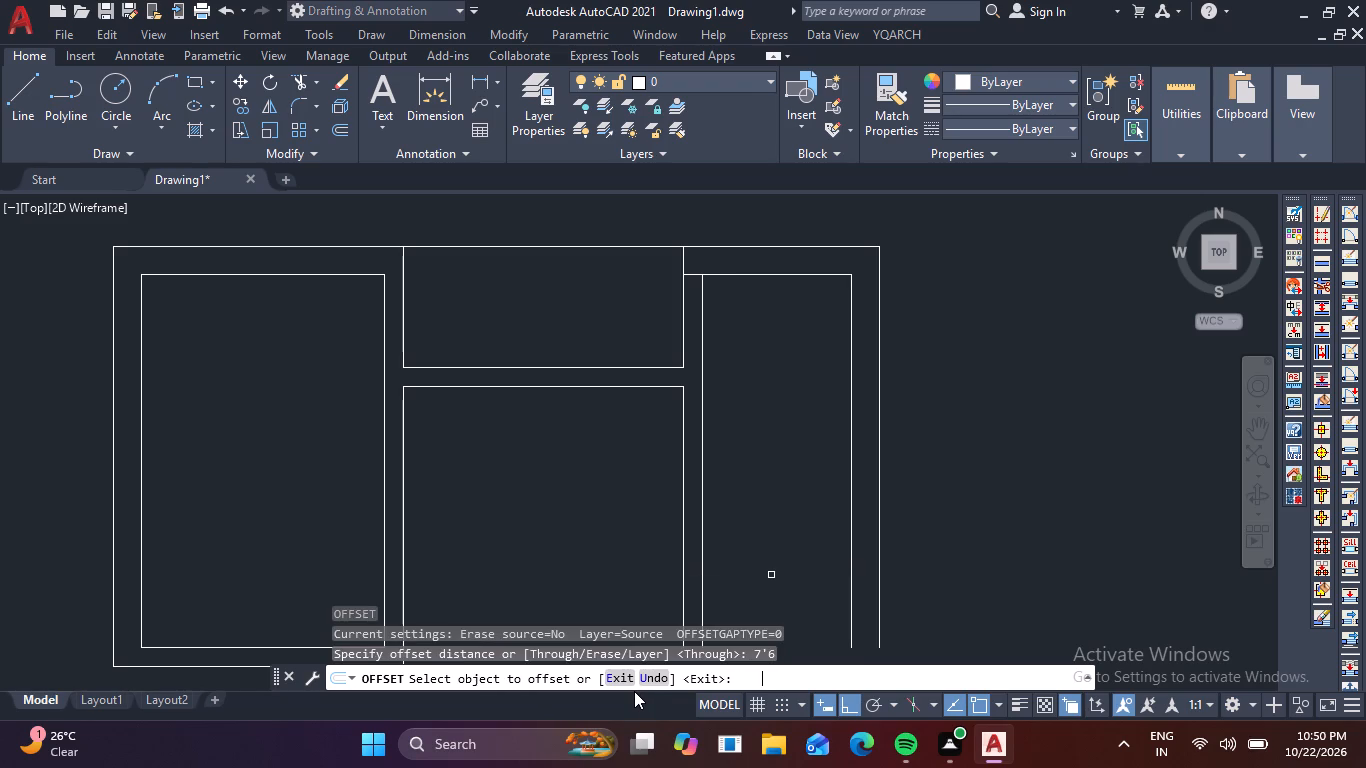
{"action": "left_click", "coordinate": [816, 276]}
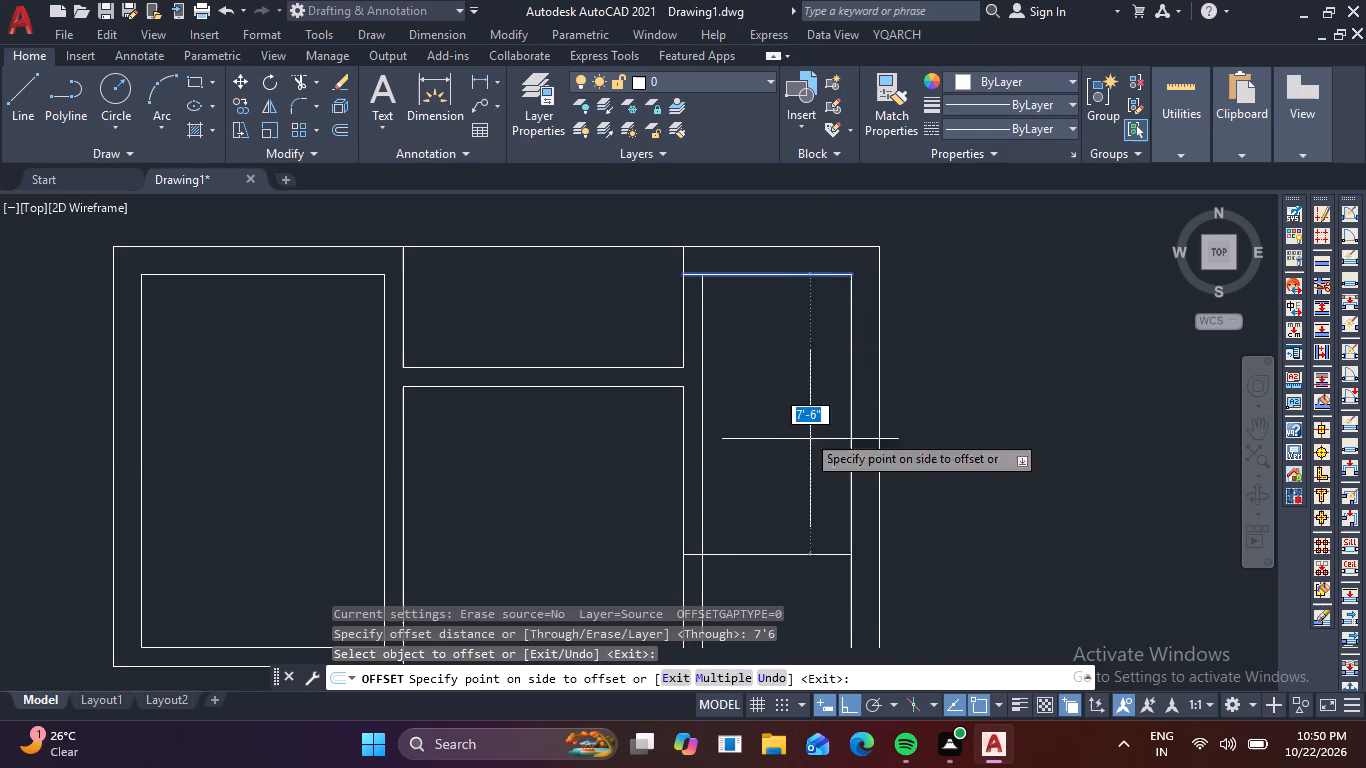
{"action": "left_click", "coordinate": [811, 511]}
{"action": "left_click", "coordinate": [811, 553]}
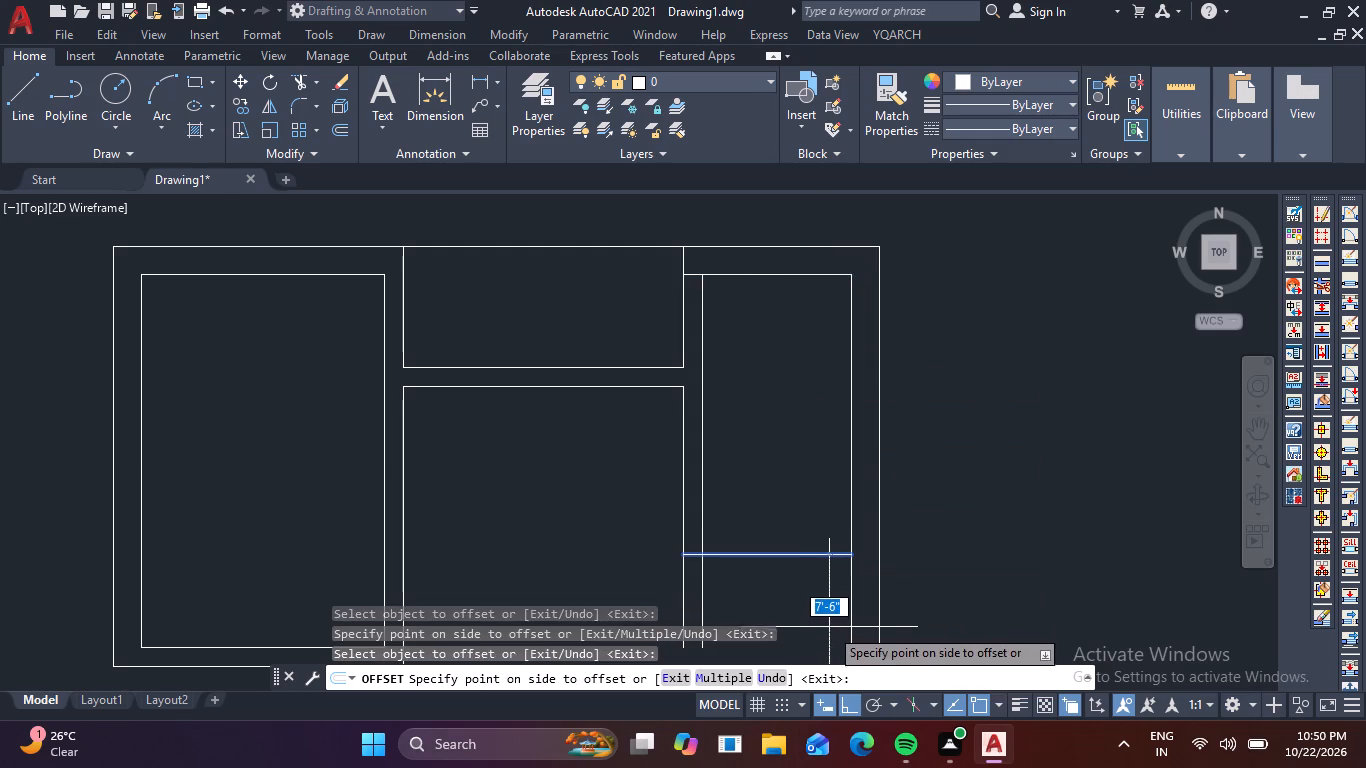
{"action": "type", "text": "6"}
{"action": "key", "text": "space"}
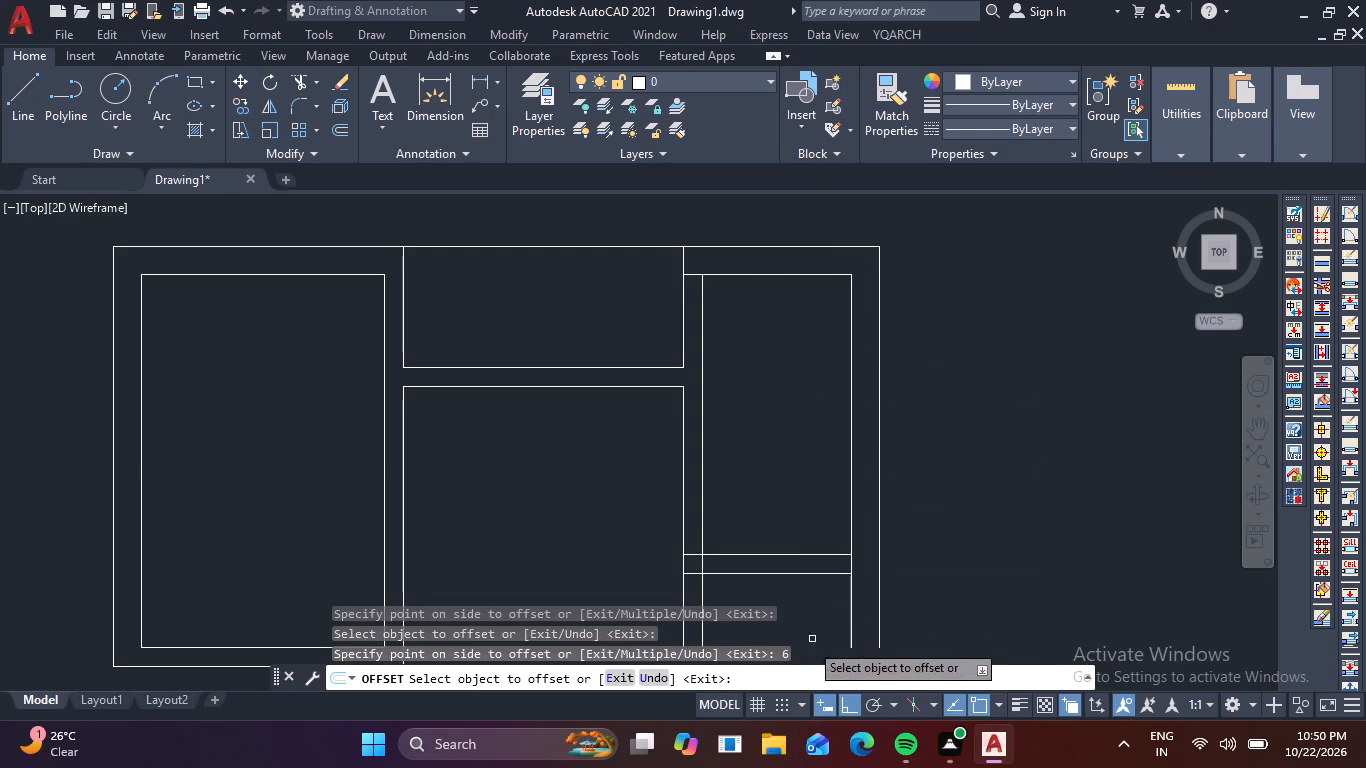
{"action": "middle_click_drag", "start_coordinate": [788, 502], "coordinate": [831, 256]}
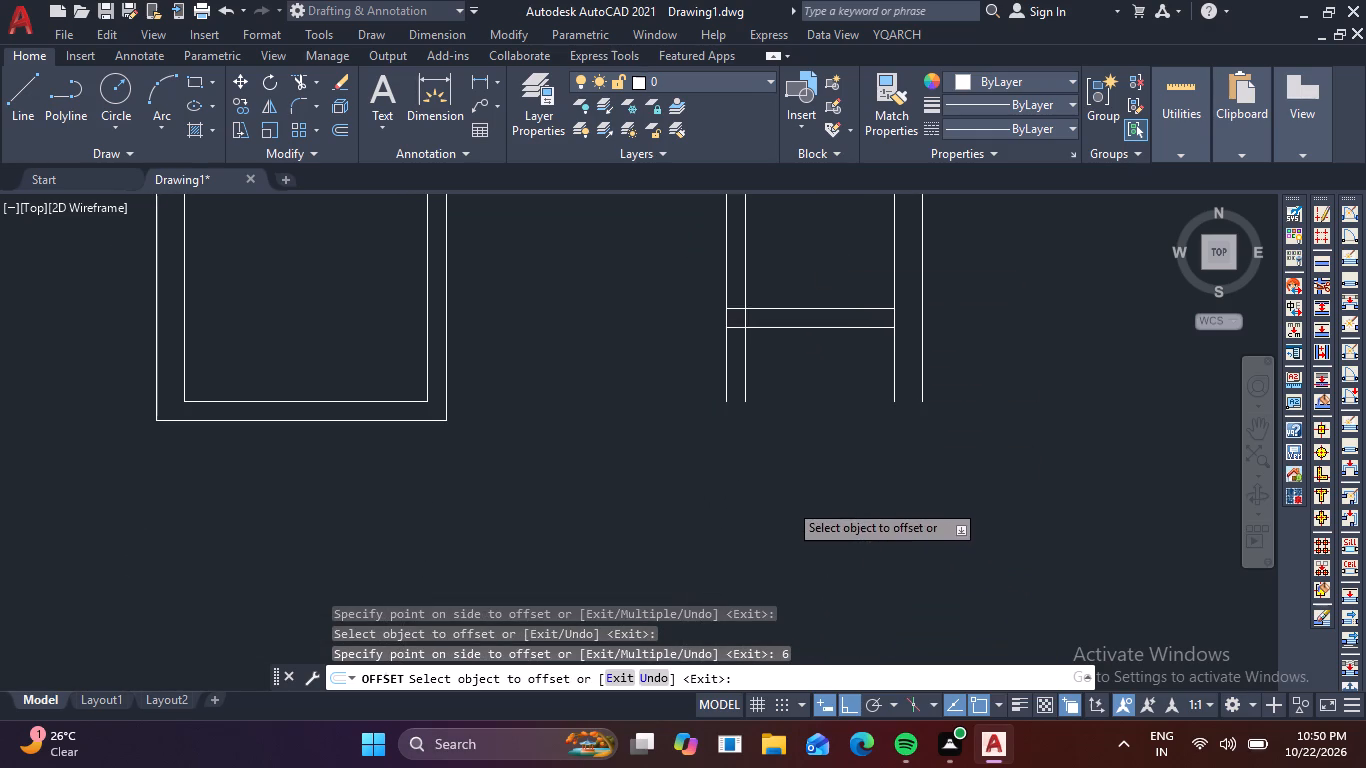
{"action": "key", "text": "Escape"}
Offset the left room's lower outer line 12' down, and offset that copy another 9" down to form the bottom outer wall.
{"action": "scroll", "coordinate": [515, 426], "scroll_direction": "down", "scroll_amount": 1}
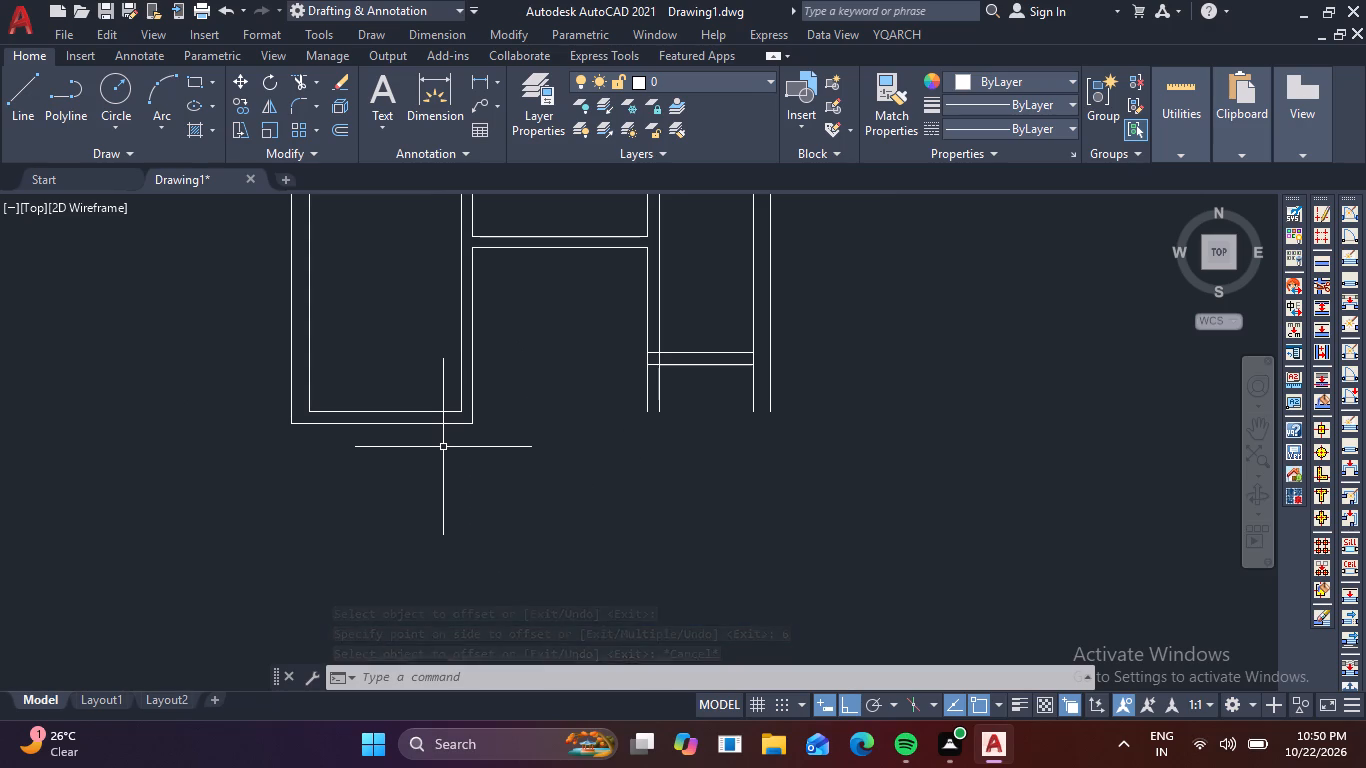
{"action": "key", "text": "6"}
{"action": "key", "text": "Escape"}
{"action": "key", "text": "o"}
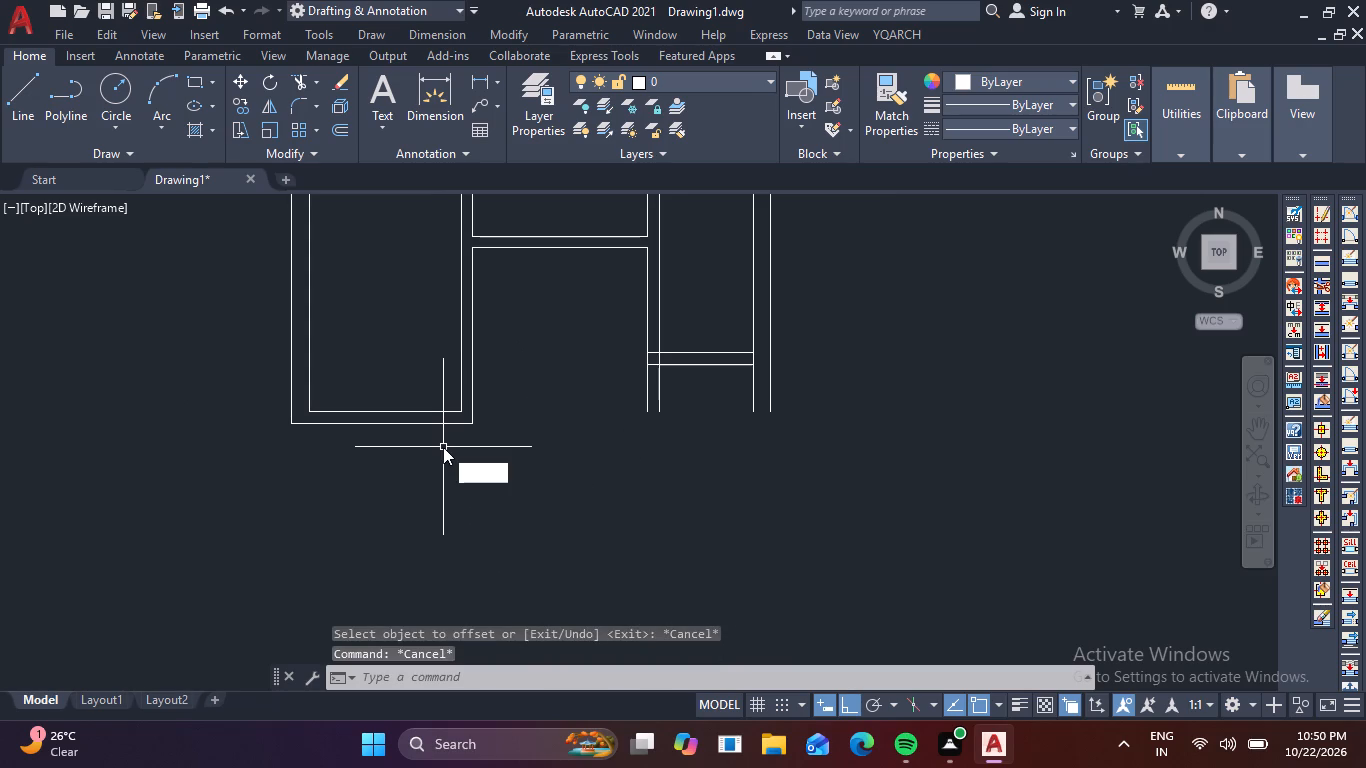
{"action": "key", "text": "Return"}
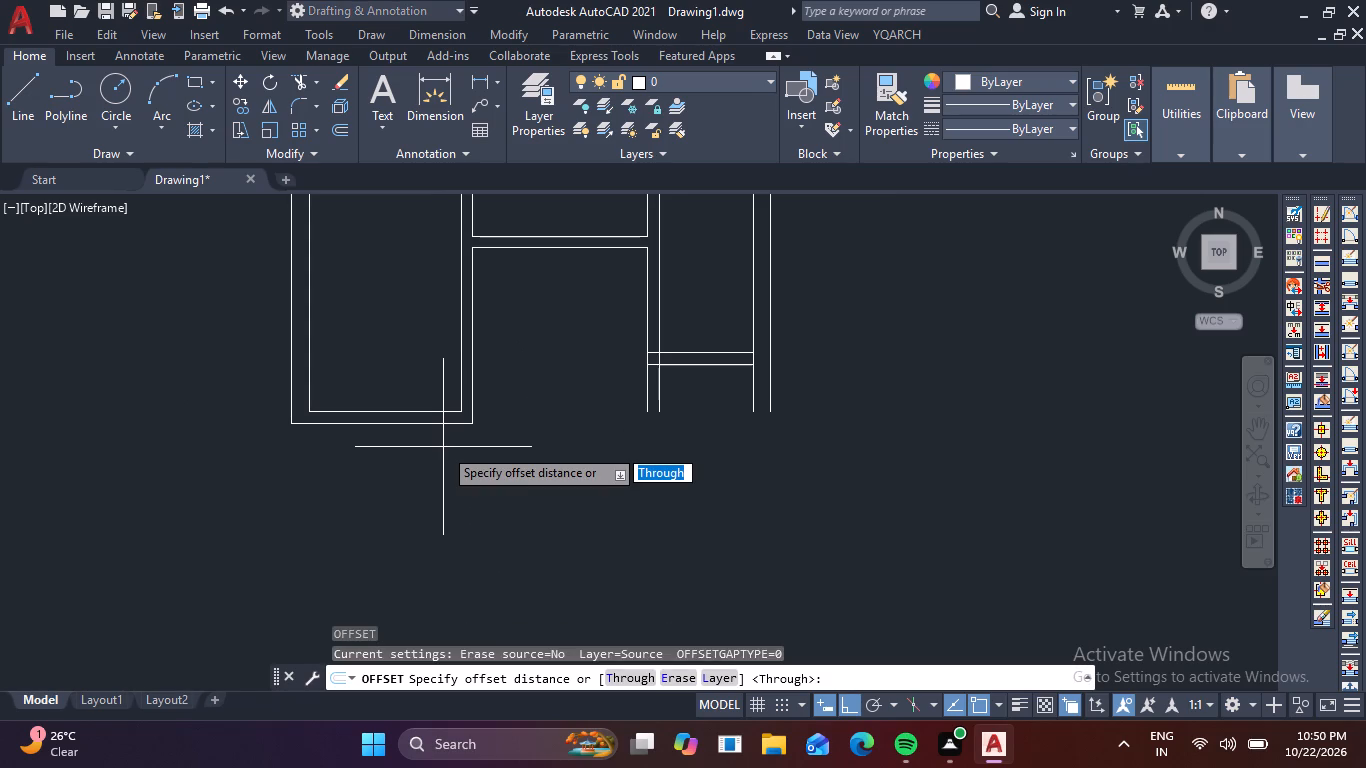
{"action": "type", "text": "12"}
{"action": "key", "text": "apostrophe"}
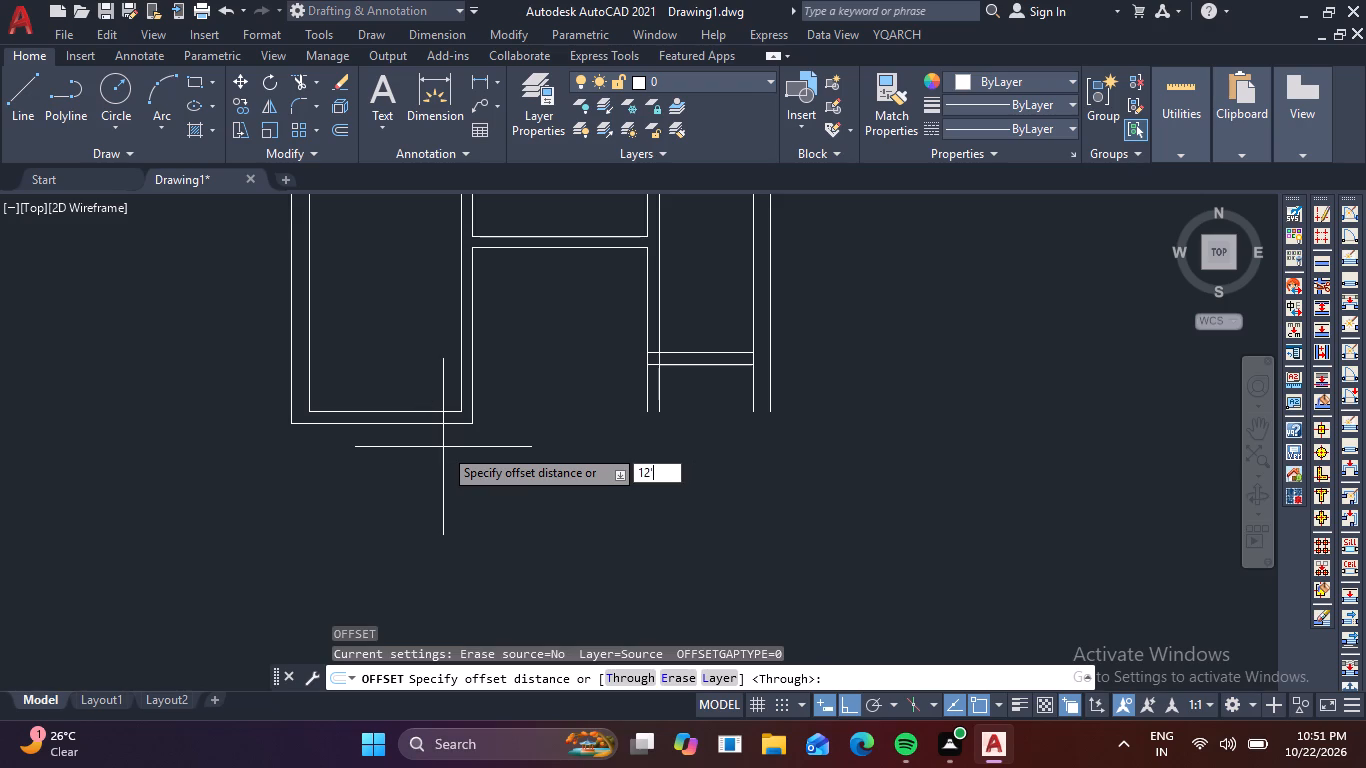
{"action": "key", "text": "Return"}
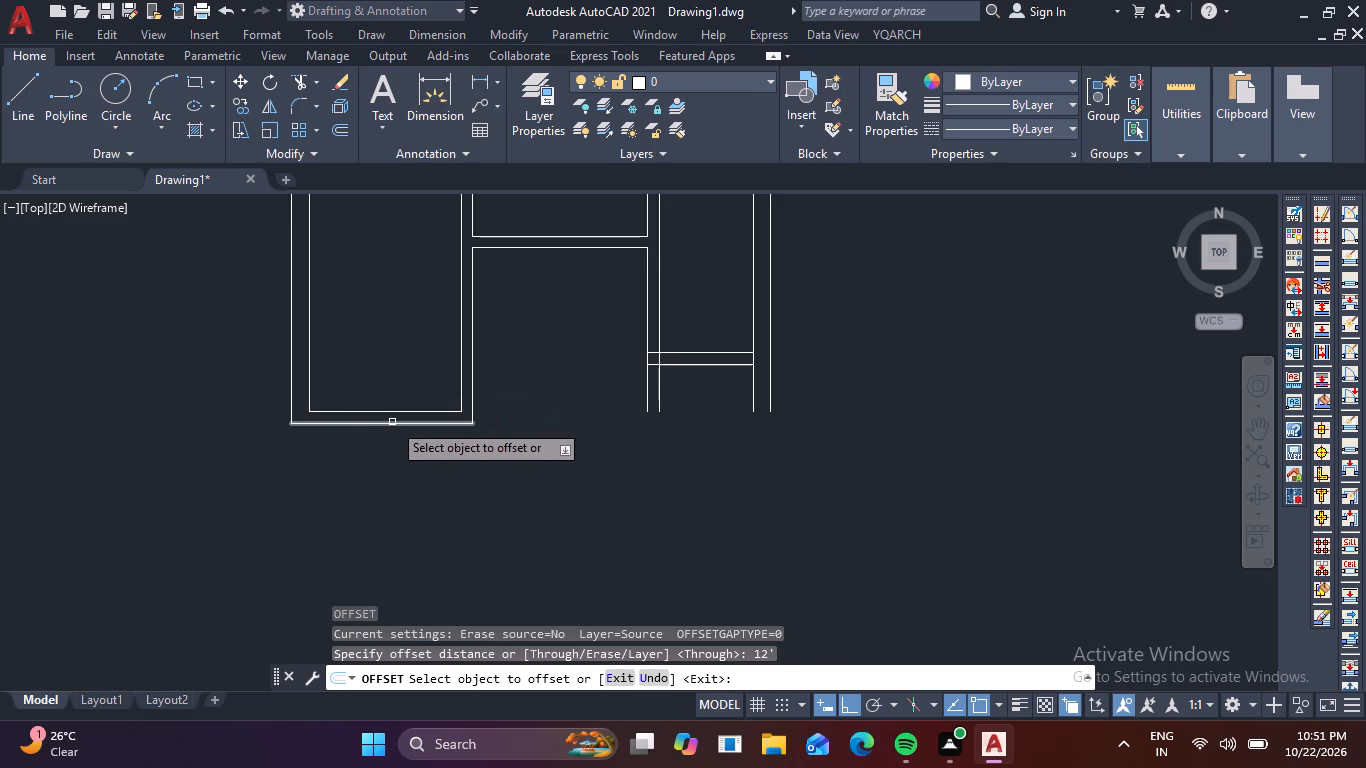
{"action": "left_click", "coordinate": [392, 422]}
{"action": "left_click", "coordinate": [413, 523]}
{"action": "scroll", "coordinate": [426, 521], "scroll_direction": "down", "scroll_amount": 1}
{"action": "middle_click_drag", "start_coordinate": [434, 513], "coordinate": [422, 342]}
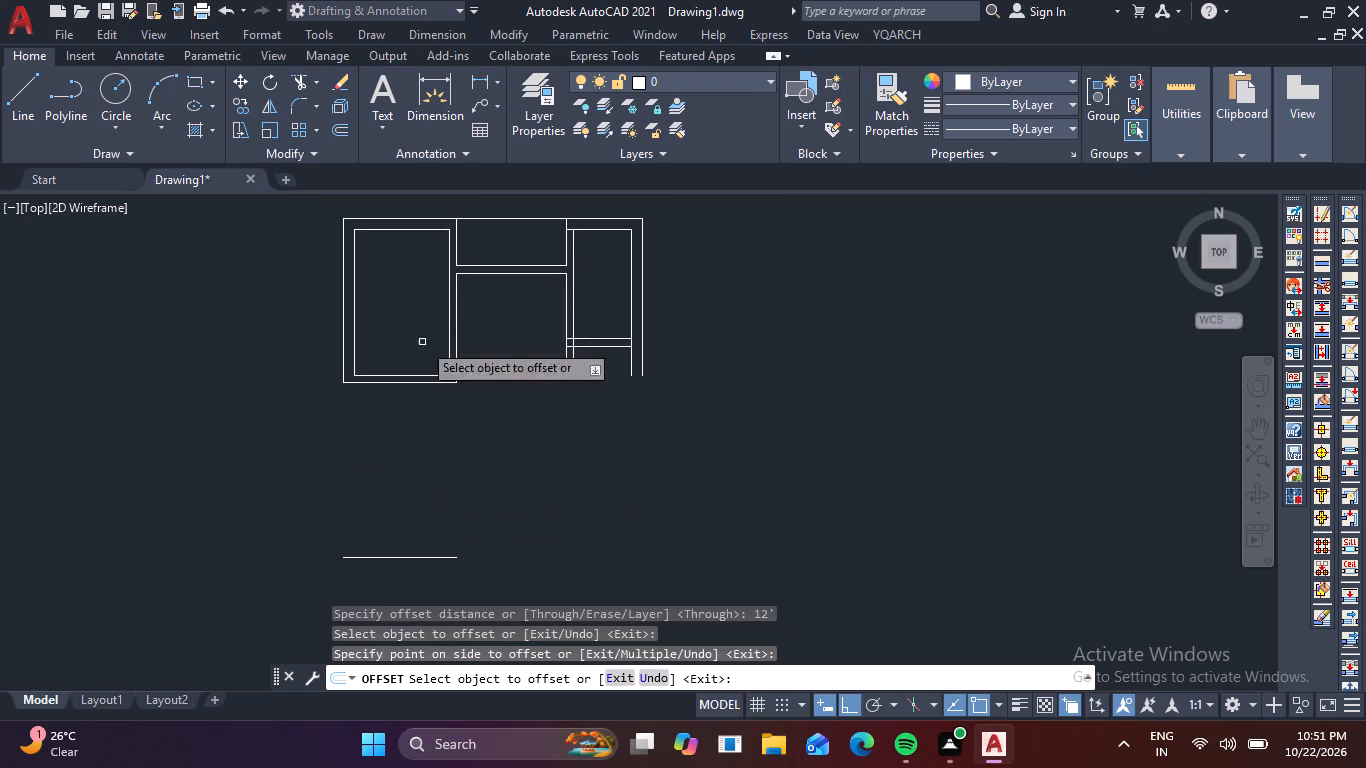
{"action": "middle_click_drag", "start_coordinate": [473, 549], "coordinate": [475, 468]}
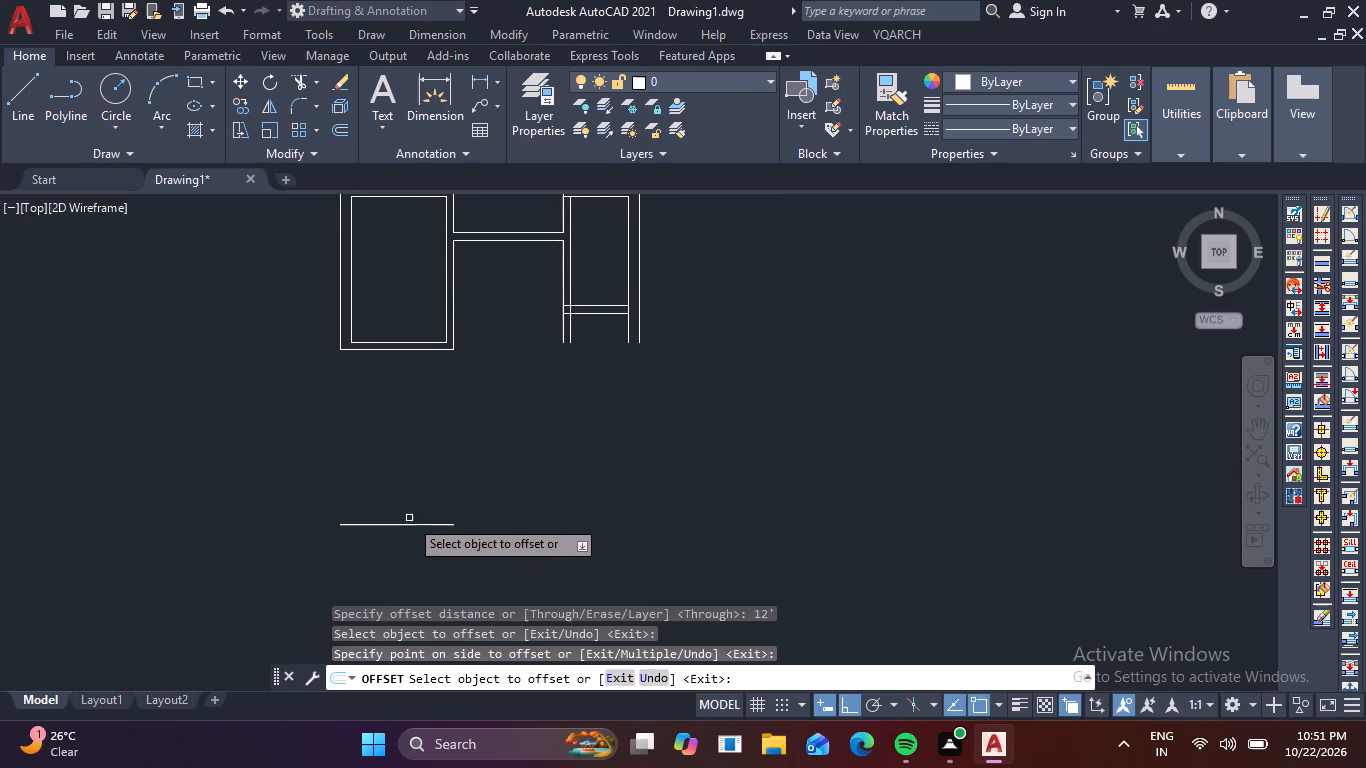
{"action": "left_click", "coordinate": [406, 523]}
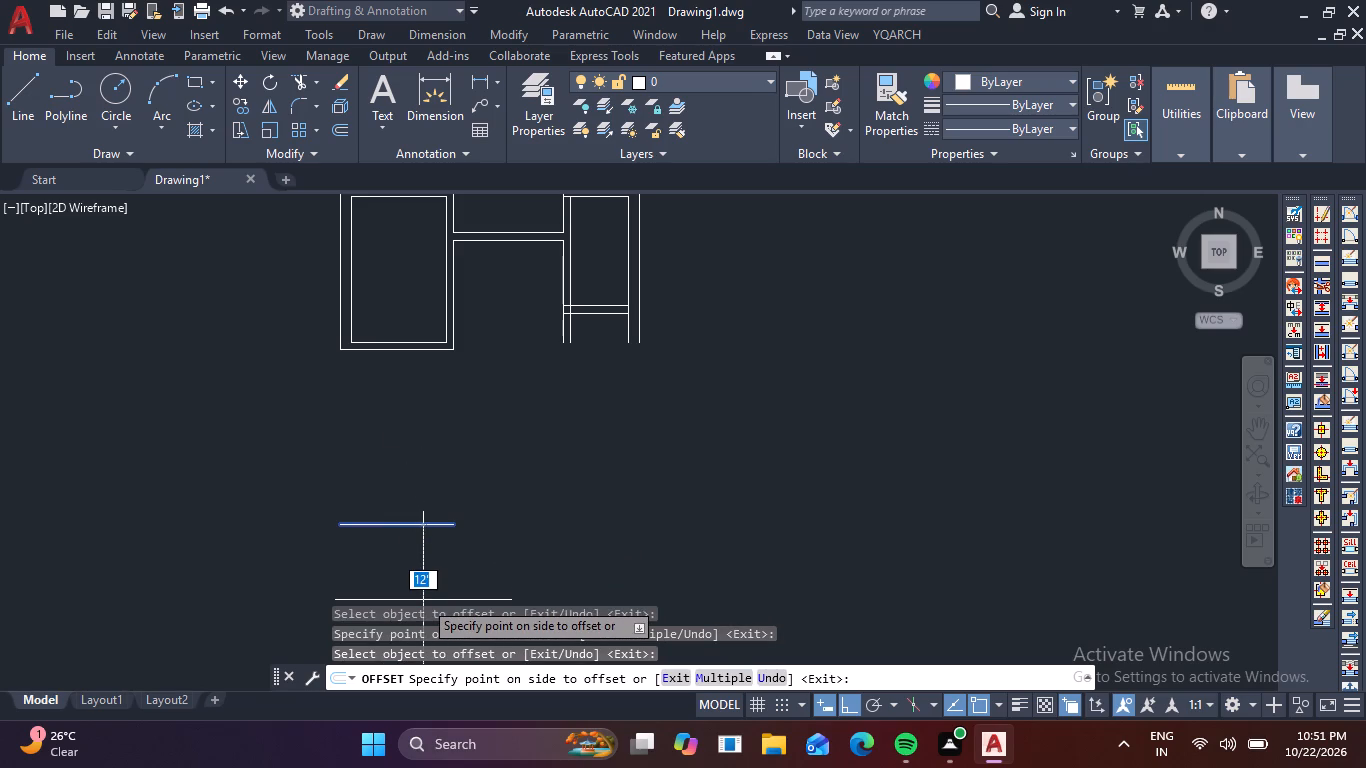
{"action": "key", "text": "9"}
{"action": "key", "text": "space"}
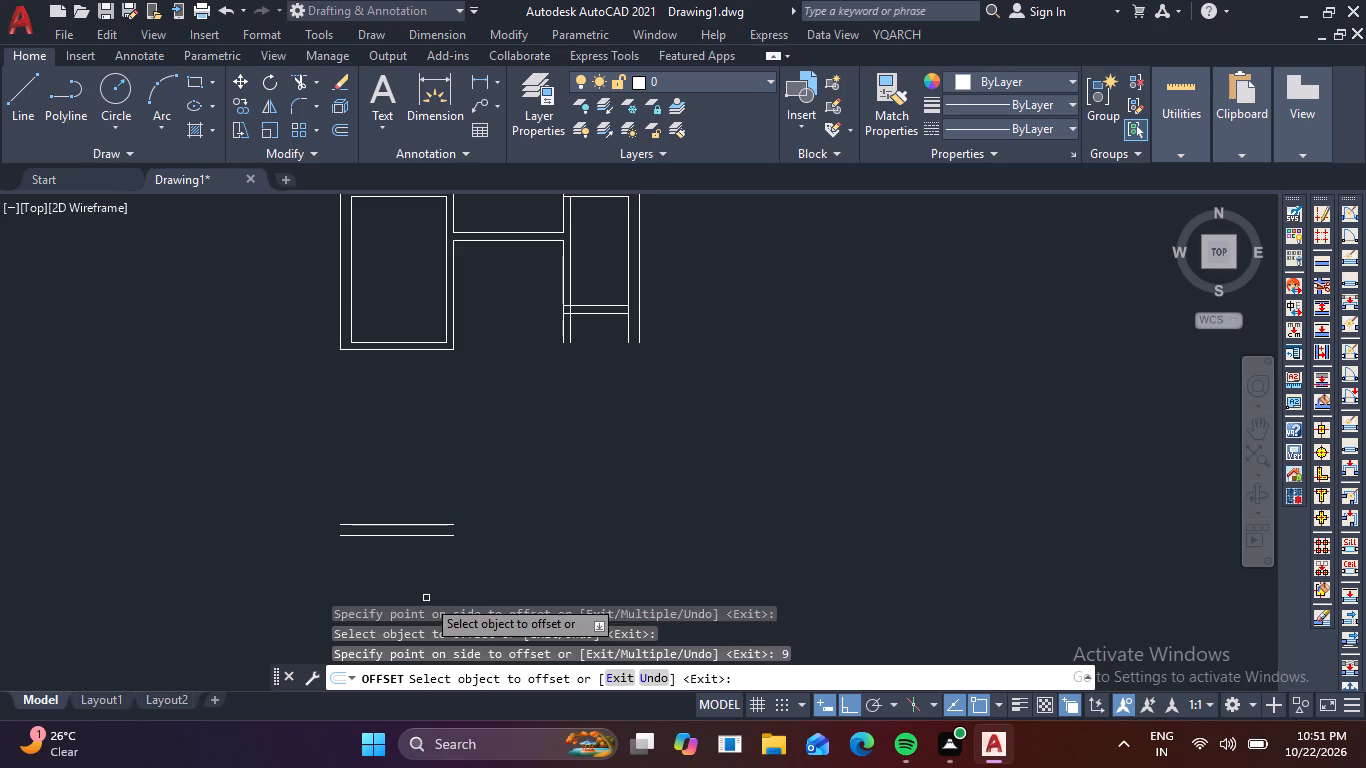
{"action": "key", "text": "Escape"}
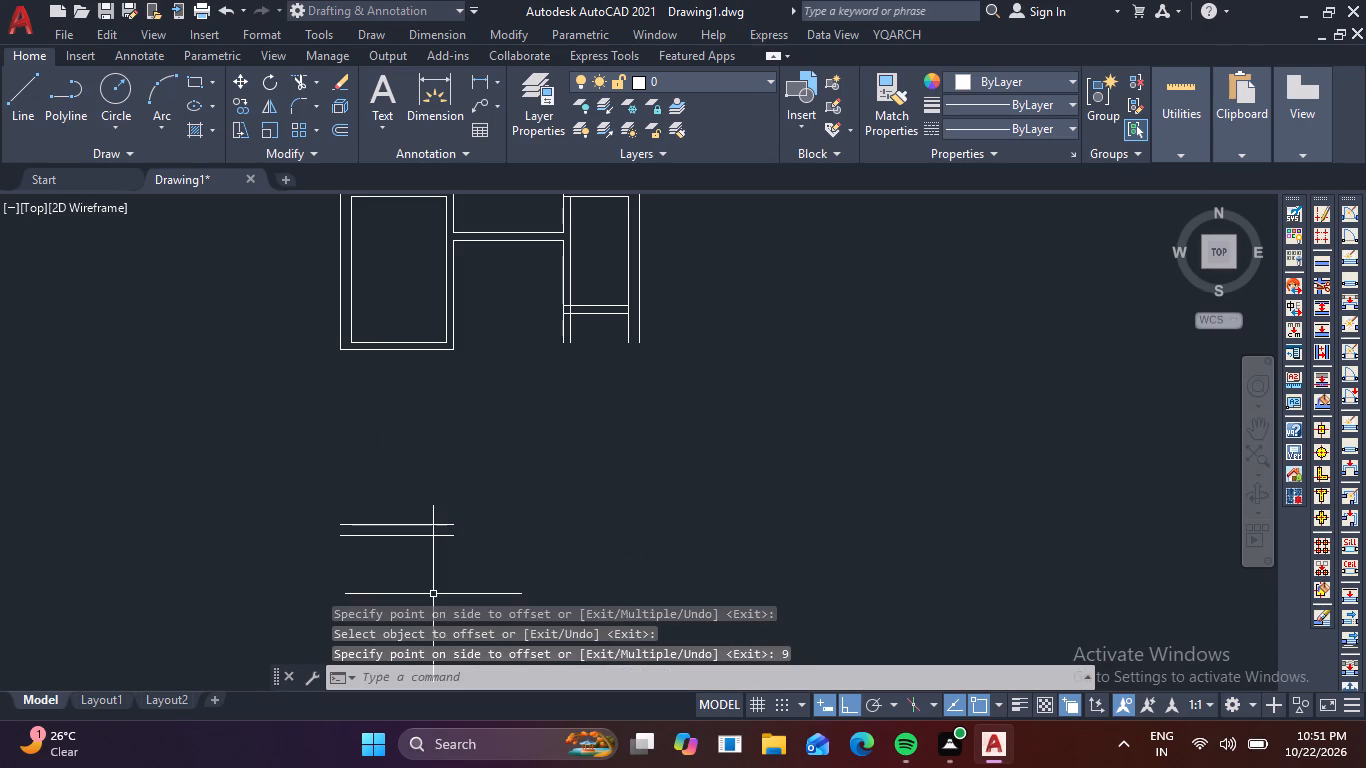
Fillet the left wall's inner and outer lines to the matching inner and outer bottom wall lines, forming the lower-left corner.
{"action": "key", "text": "f"}
{"action": "key", "text": "space"}
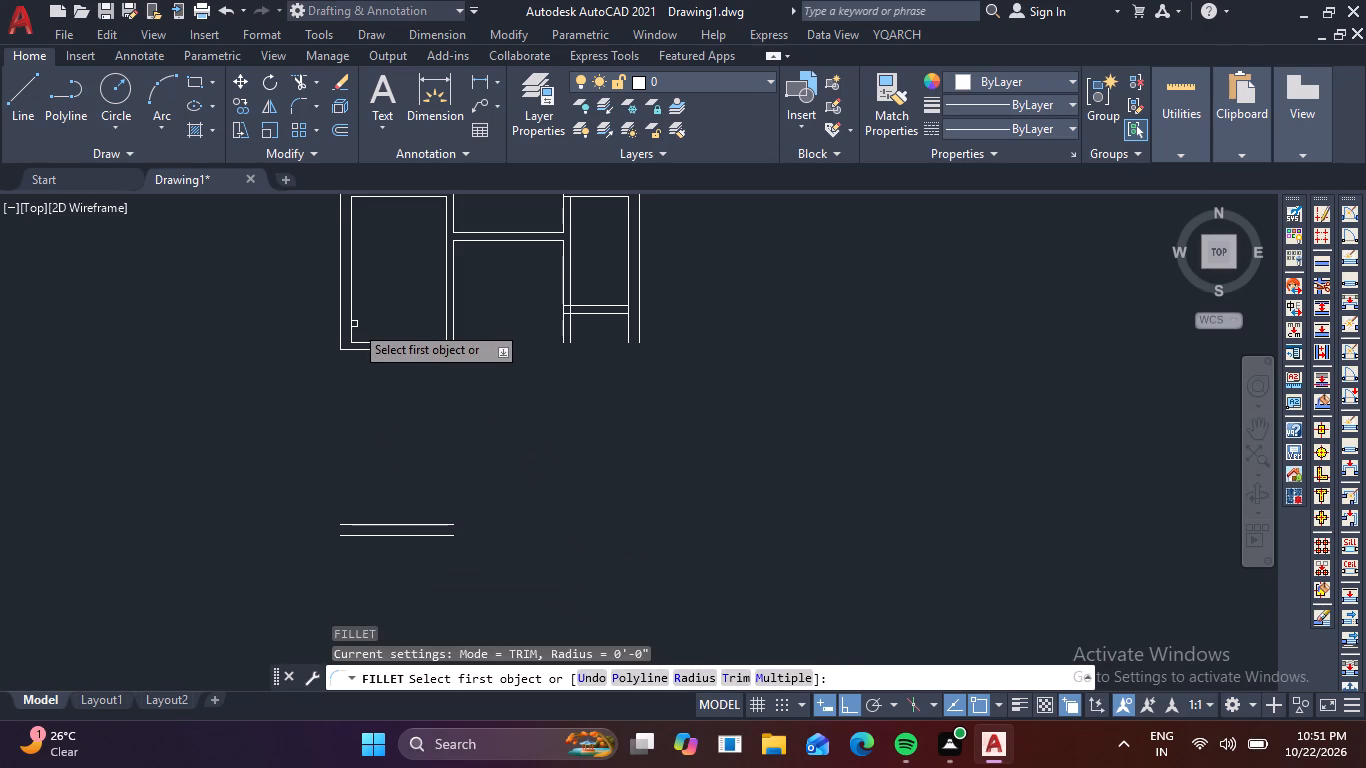
{"action": "left_click", "coordinate": [351, 324]}
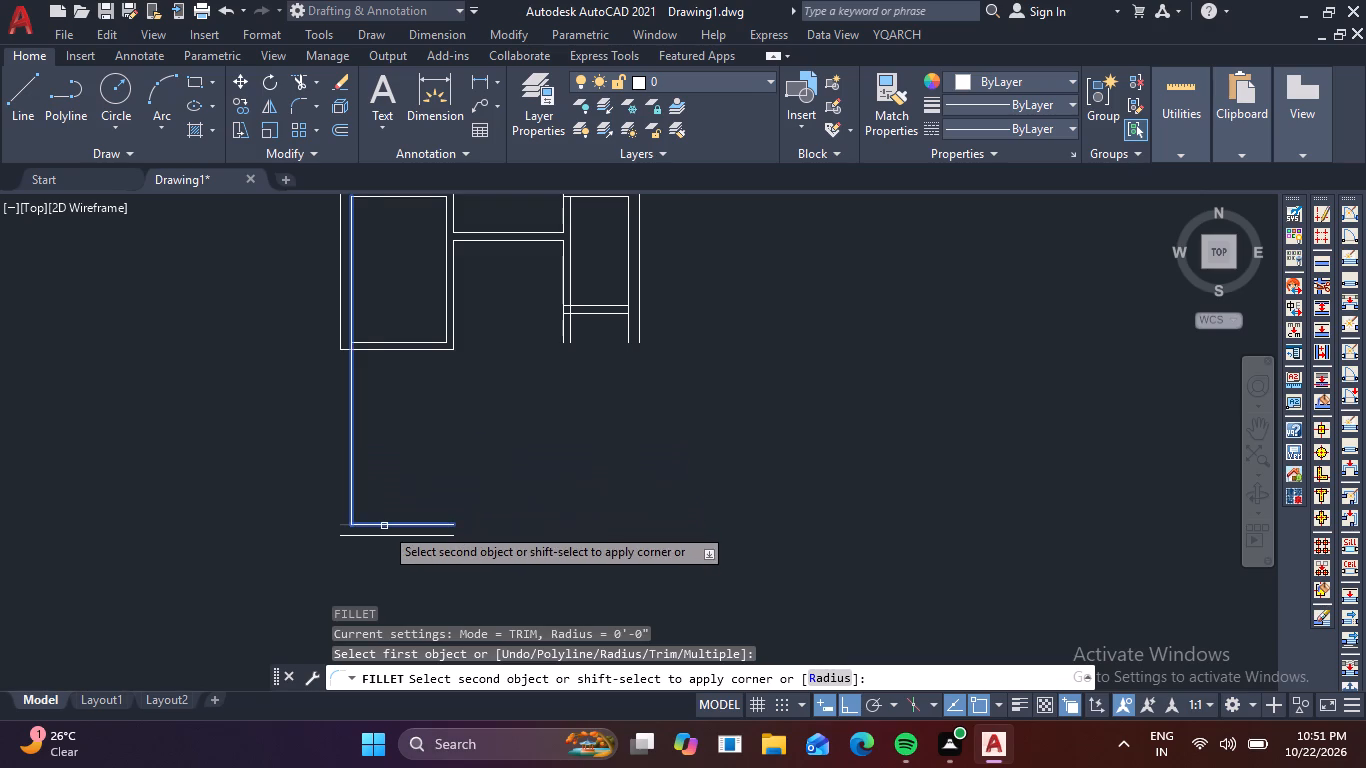
{"action": "left_click", "coordinate": [384, 526]}
{"action": "key", "text": "space"}
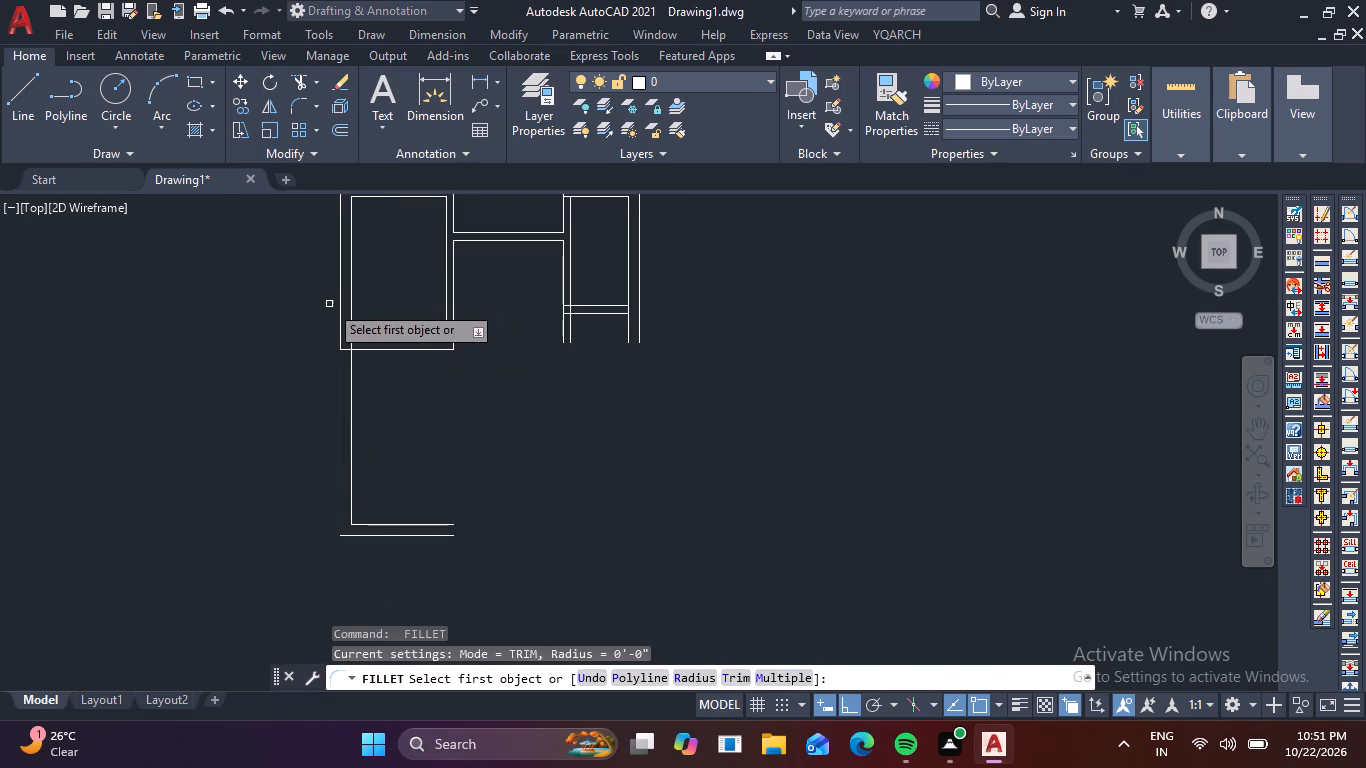
{"action": "left_click", "coordinate": [340, 320]}
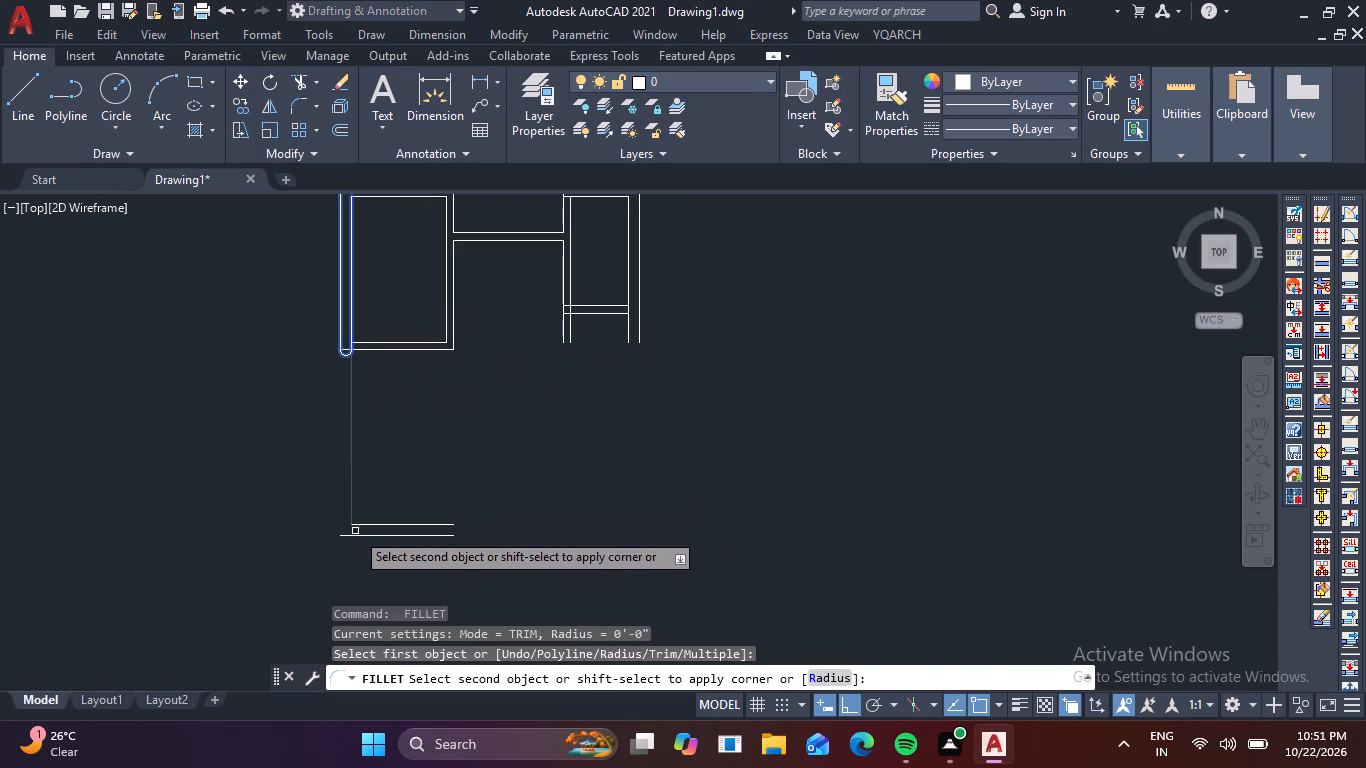
{"action": "left_click", "coordinate": [359, 537]}
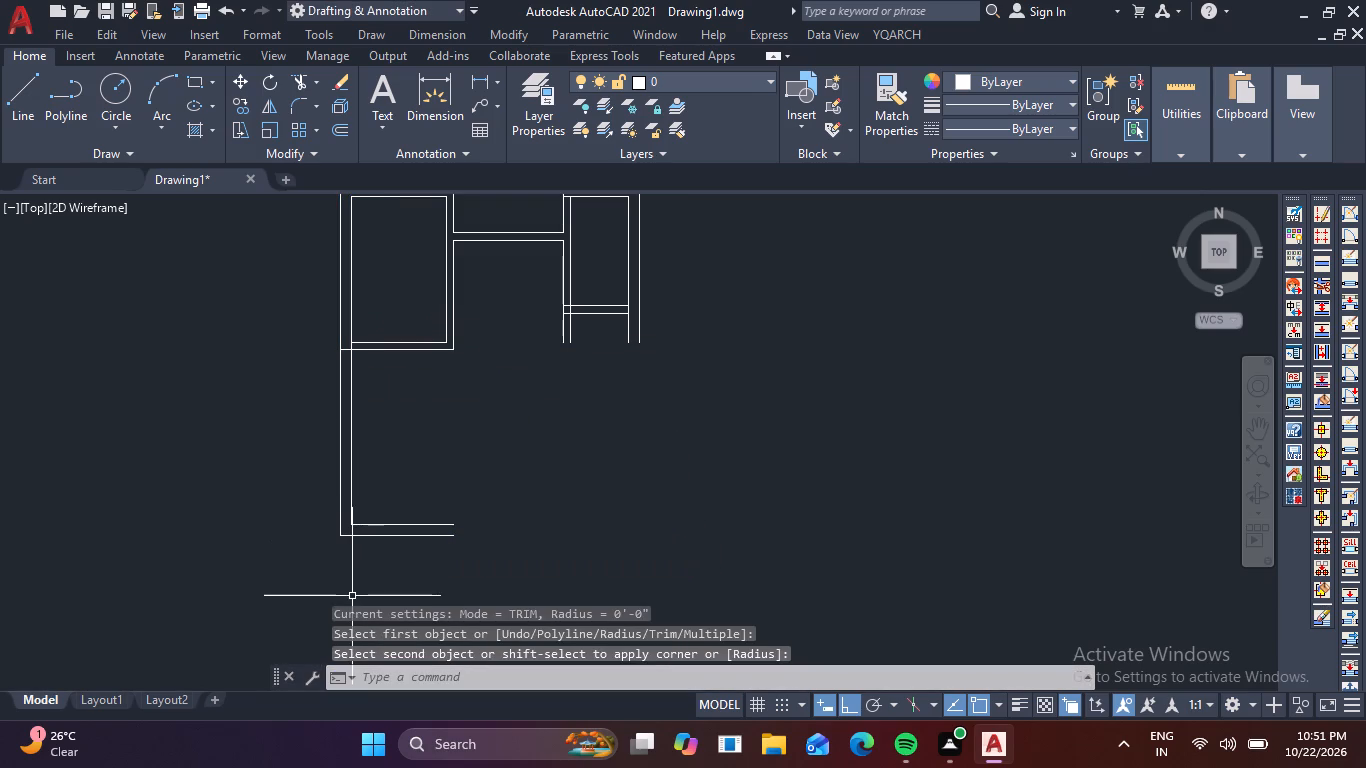
{"action": "key", "text": "Escape"}
{"action": "key", "text": "Escape"}
{"action": "key", "text": "Escape"}
{"action": "key", "text": "Escape"}
{"action": "key", "text": "Escape"}
{"action": "key", "text": "Escape"}
{"action": "key", "text": "Escape"}
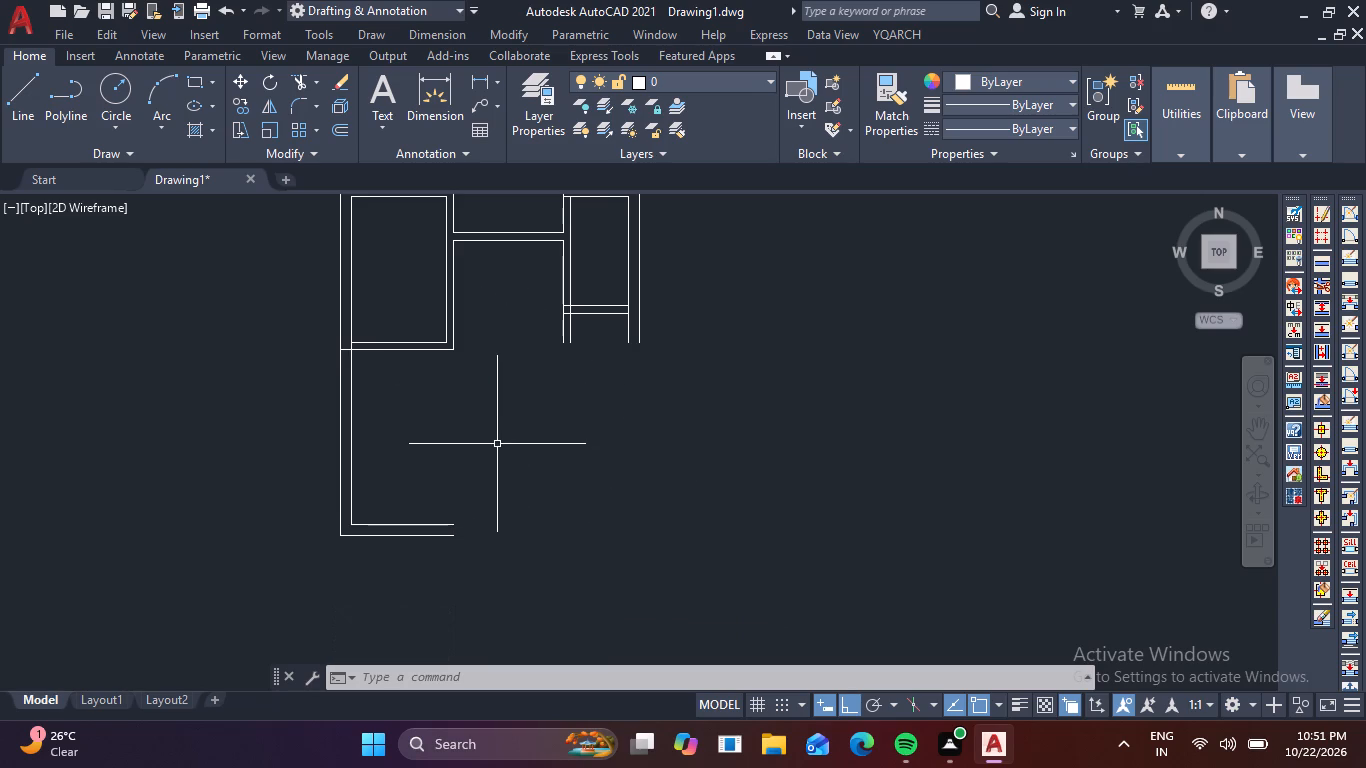
Trim the overlapping wall and partition lines where the left room's bottom partition meets the outer left wall.
{"action": "type", "text": "tr"}
{"action": "key", "text": "space"}
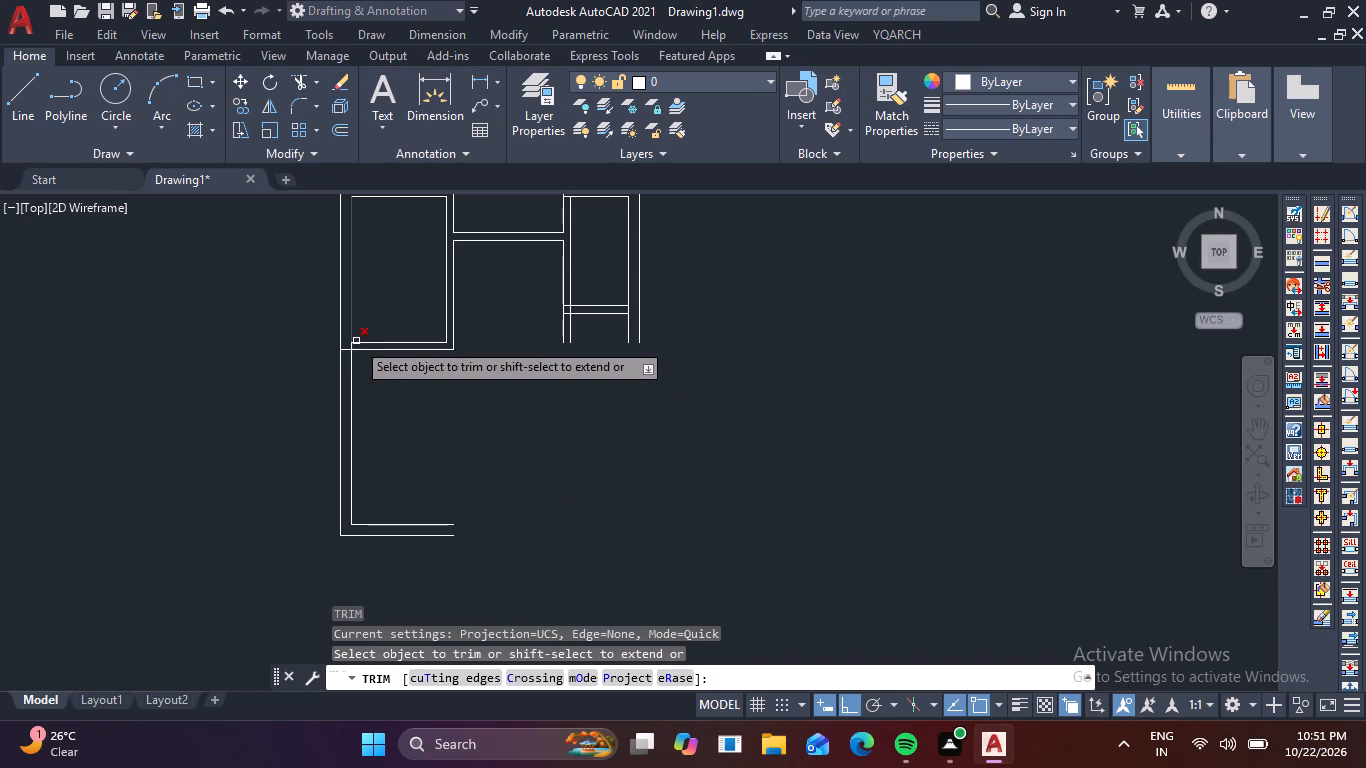
{"action": "scroll", "coordinate": [357, 341], "scroll_direction": "up", "scroll_amount": 6}
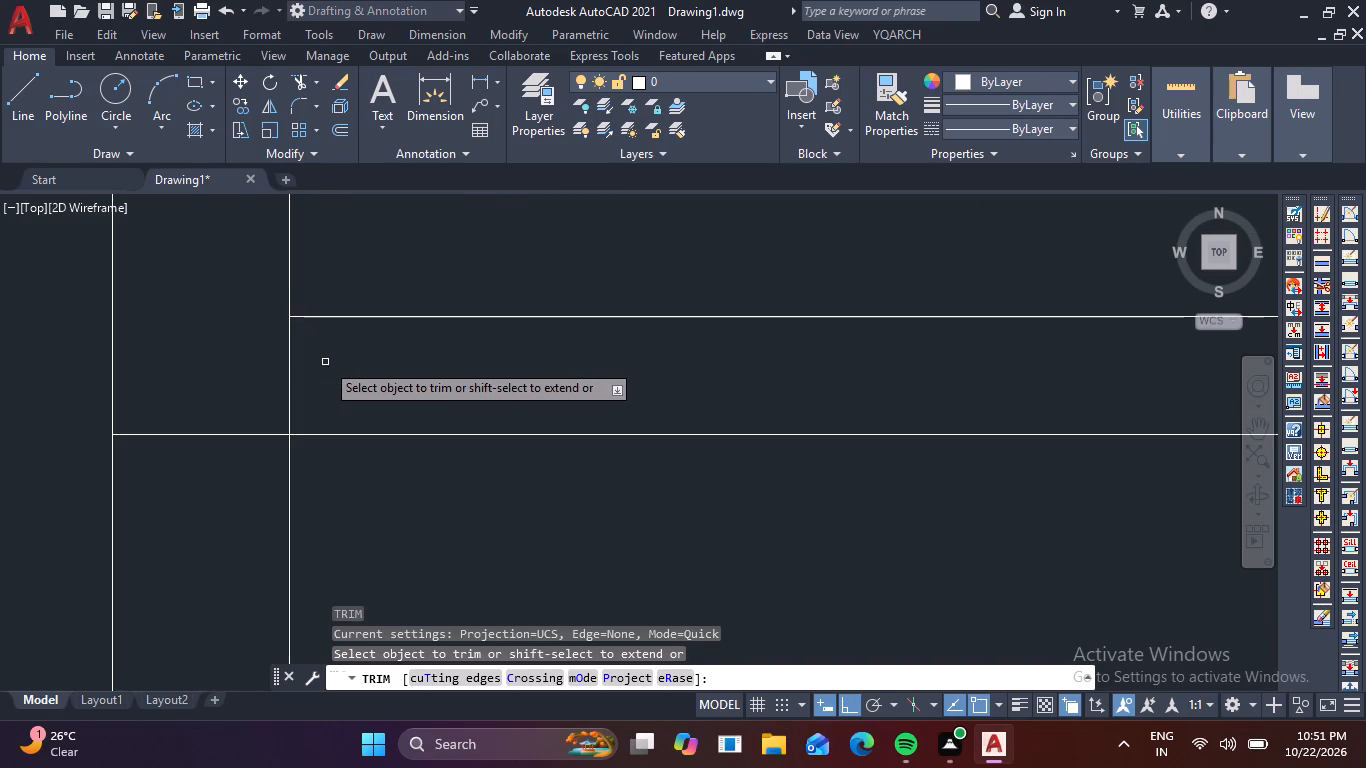
{"action": "left_click", "coordinate": [324, 362]}
{"action": "left_click", "coordinate": [198, 465]}
{"action": "key", "text": "Escape"}
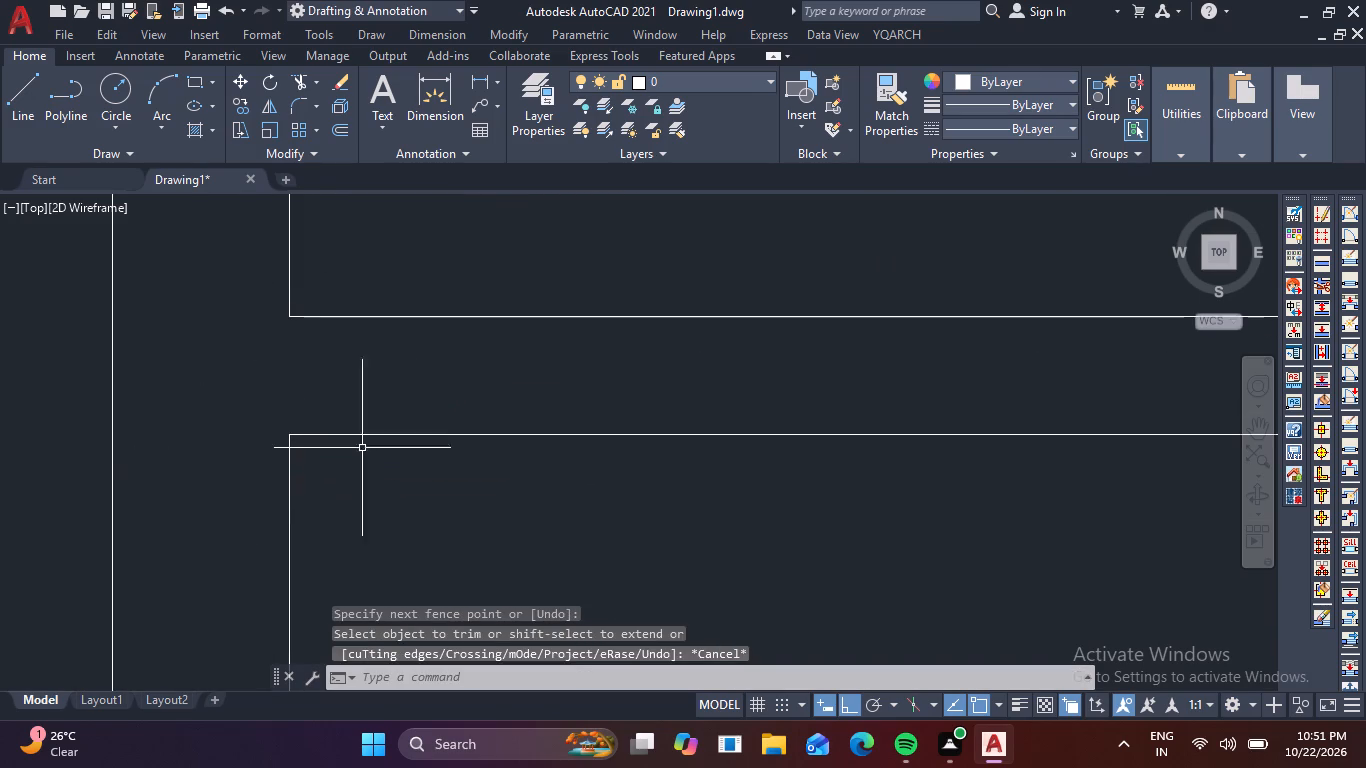
{"action": "scroll", "coordinate": [413, 456], "scroll_direction": "down", "scroll_amount": 3}
{"action": "middle_click_drag", "start_coordinate": [438, 447], "coordinate": [436, 424]}
{"action": "scroll", "coordinate": [450, 484], "scroll_direction": "down", "scroll_amount": 3}
{"action": "middle_click_drag", "start_coordinate": [495, 535], "coordinate": [489, 512]}
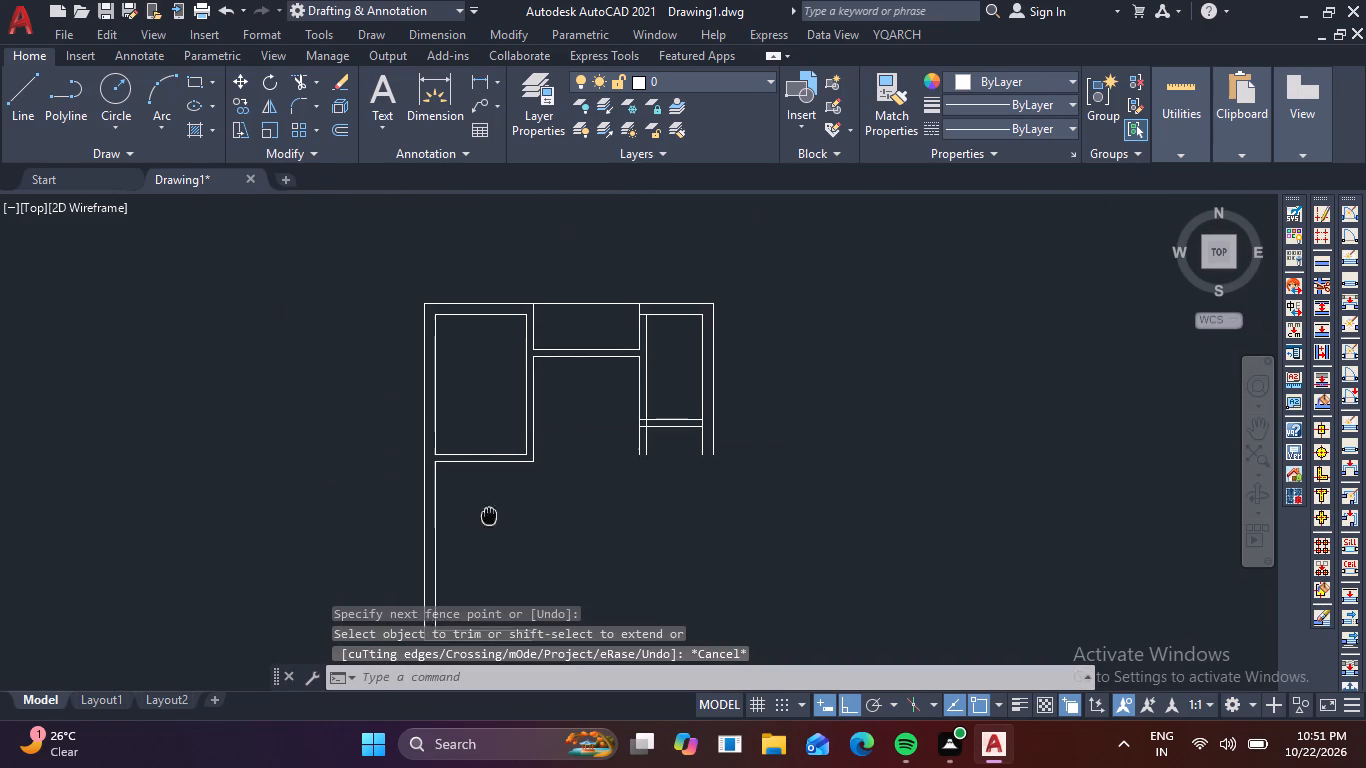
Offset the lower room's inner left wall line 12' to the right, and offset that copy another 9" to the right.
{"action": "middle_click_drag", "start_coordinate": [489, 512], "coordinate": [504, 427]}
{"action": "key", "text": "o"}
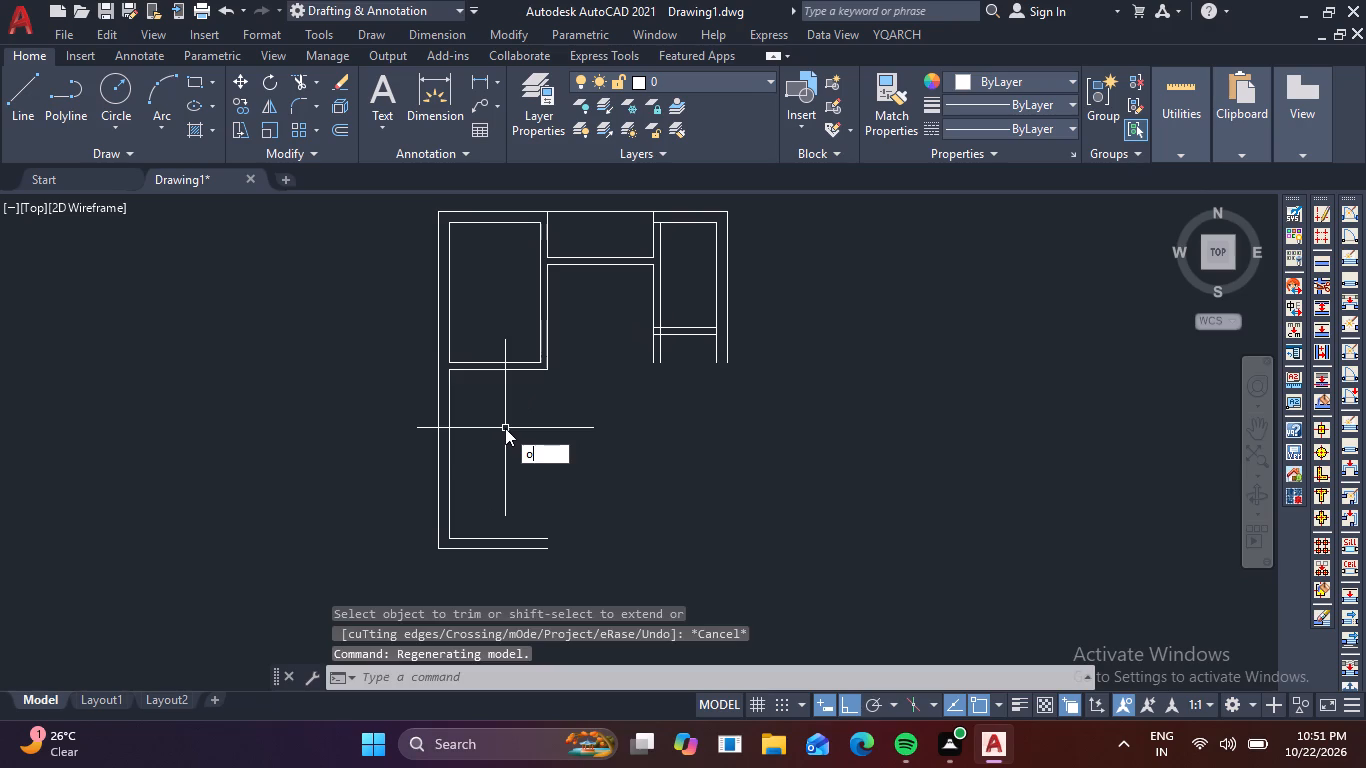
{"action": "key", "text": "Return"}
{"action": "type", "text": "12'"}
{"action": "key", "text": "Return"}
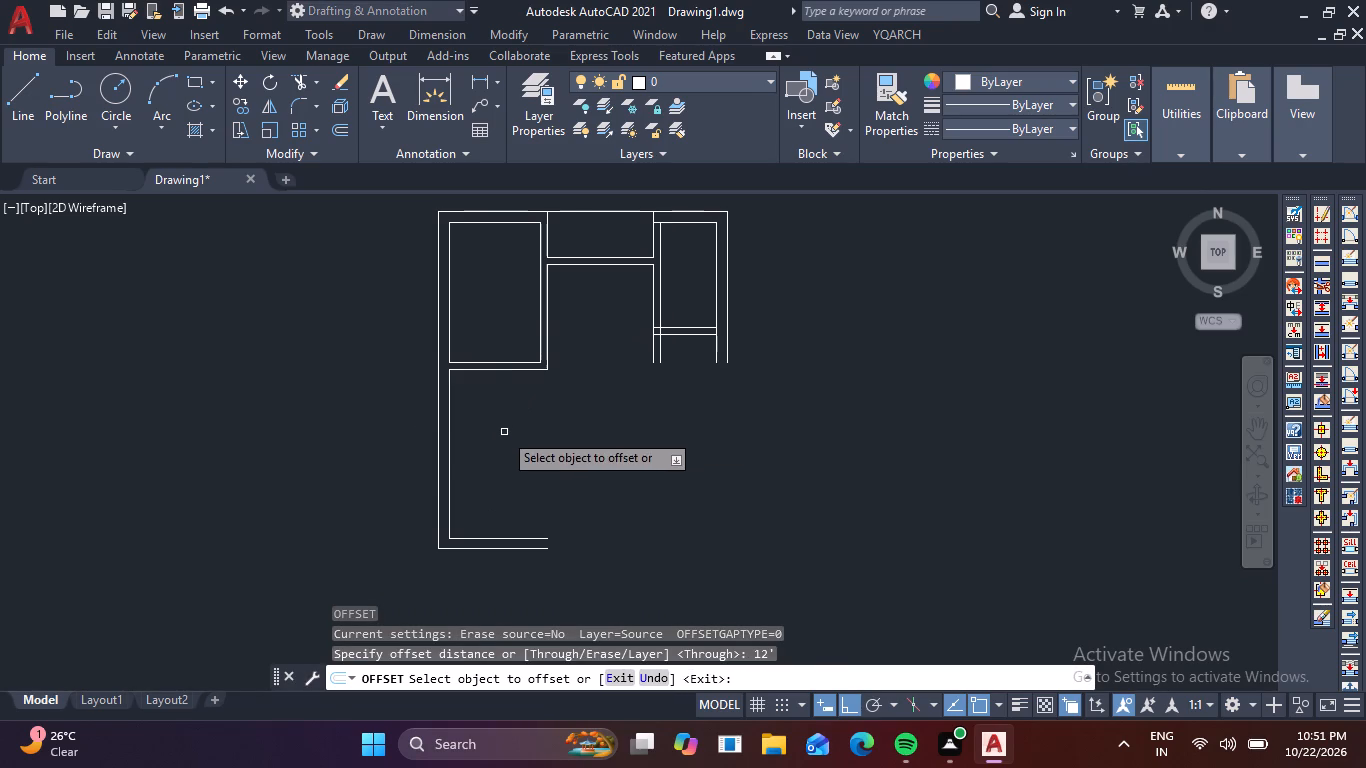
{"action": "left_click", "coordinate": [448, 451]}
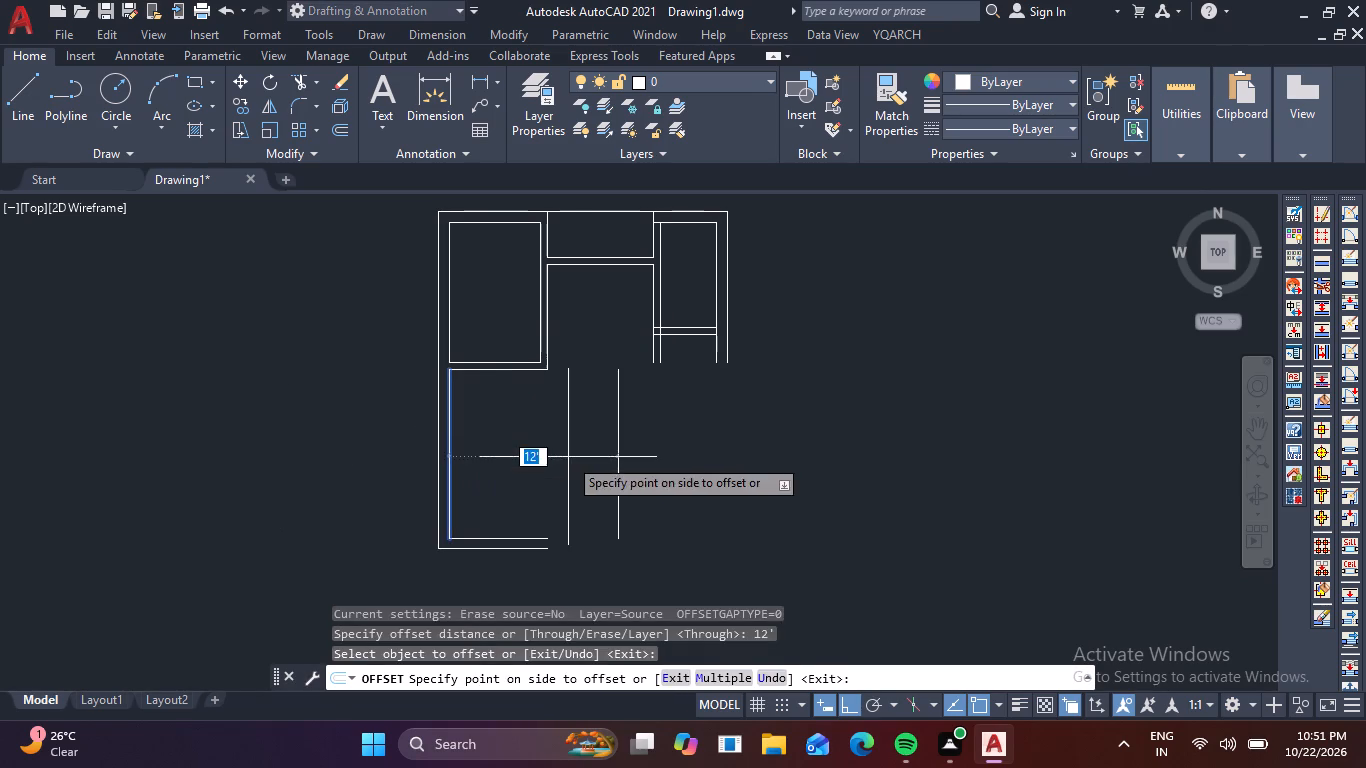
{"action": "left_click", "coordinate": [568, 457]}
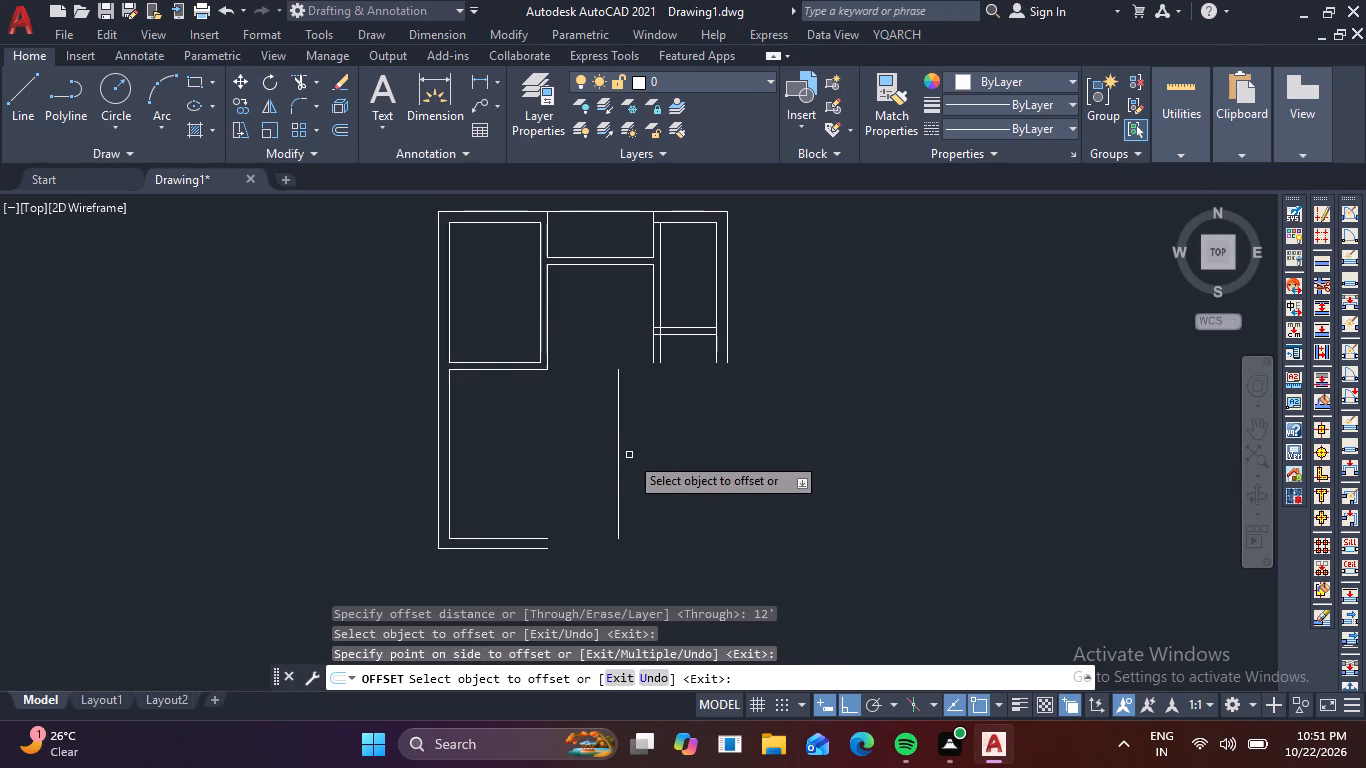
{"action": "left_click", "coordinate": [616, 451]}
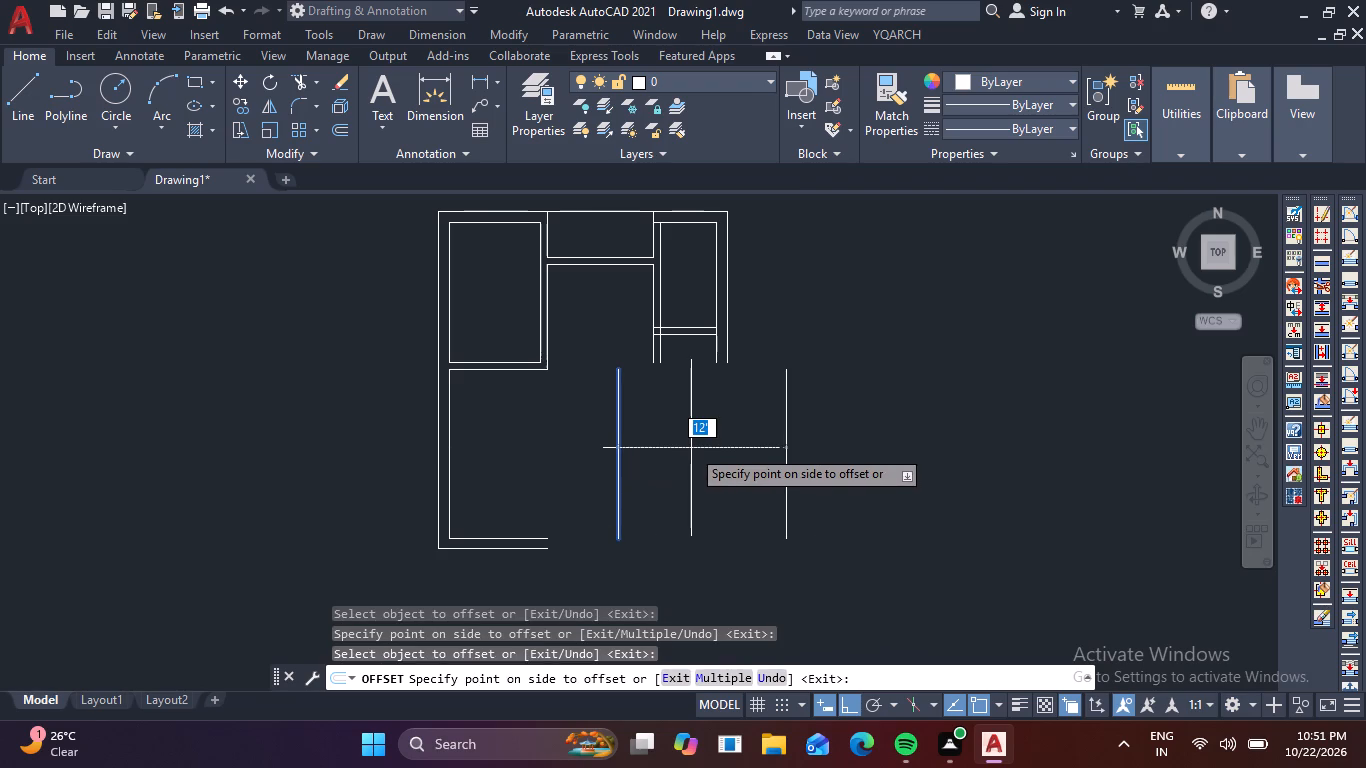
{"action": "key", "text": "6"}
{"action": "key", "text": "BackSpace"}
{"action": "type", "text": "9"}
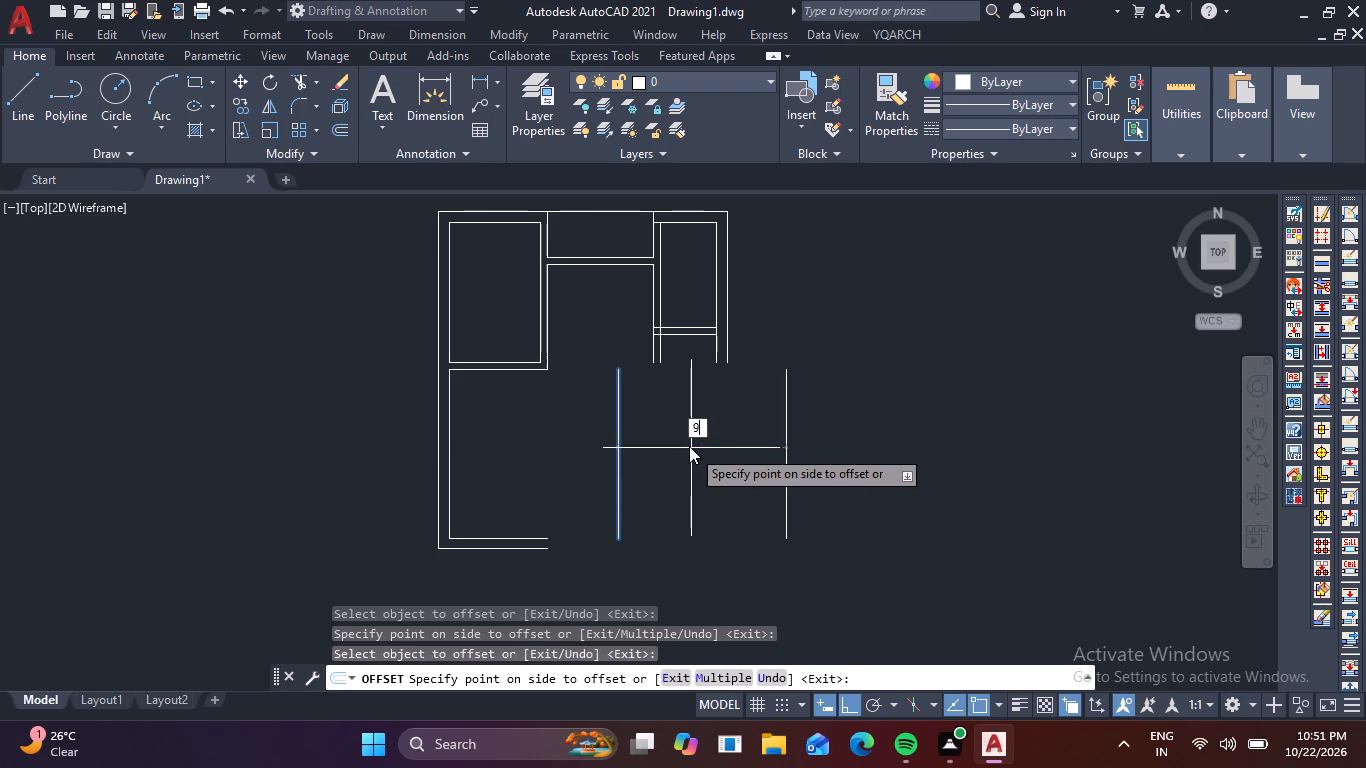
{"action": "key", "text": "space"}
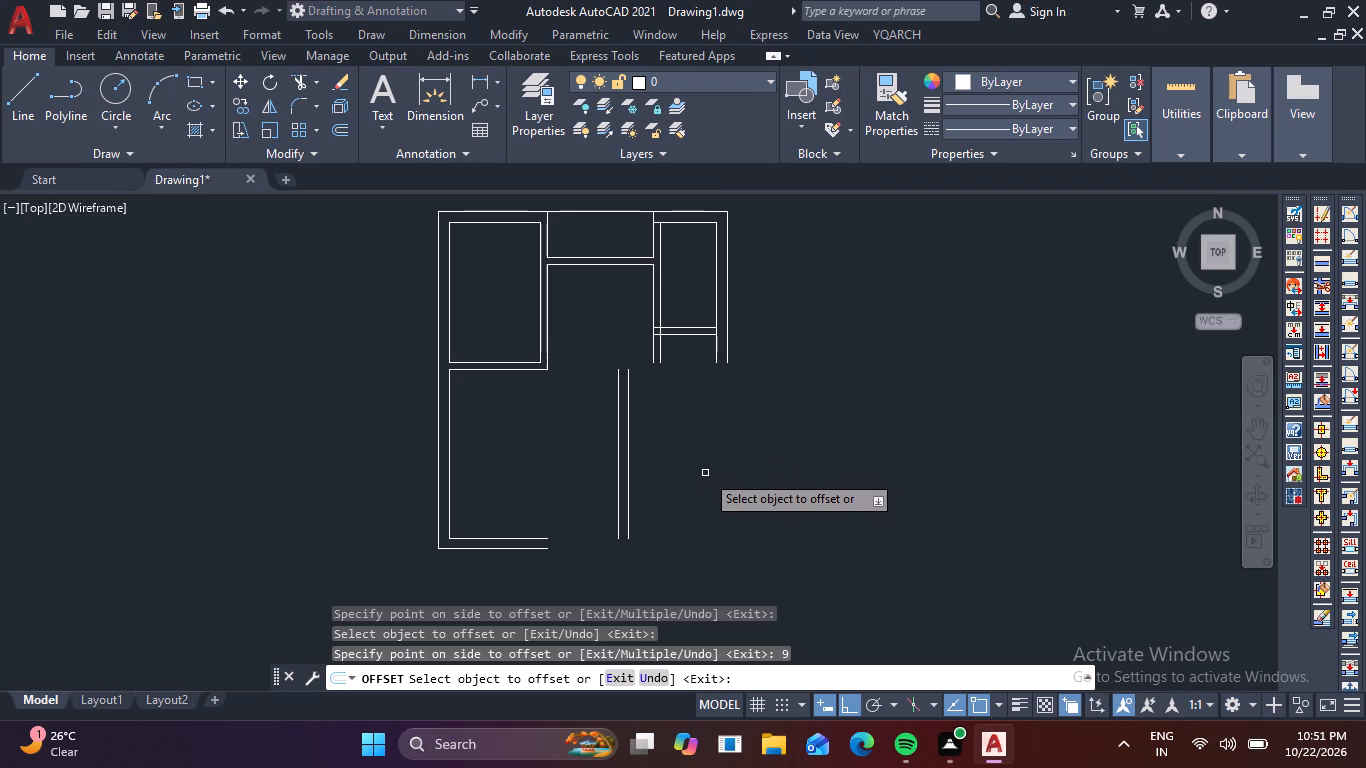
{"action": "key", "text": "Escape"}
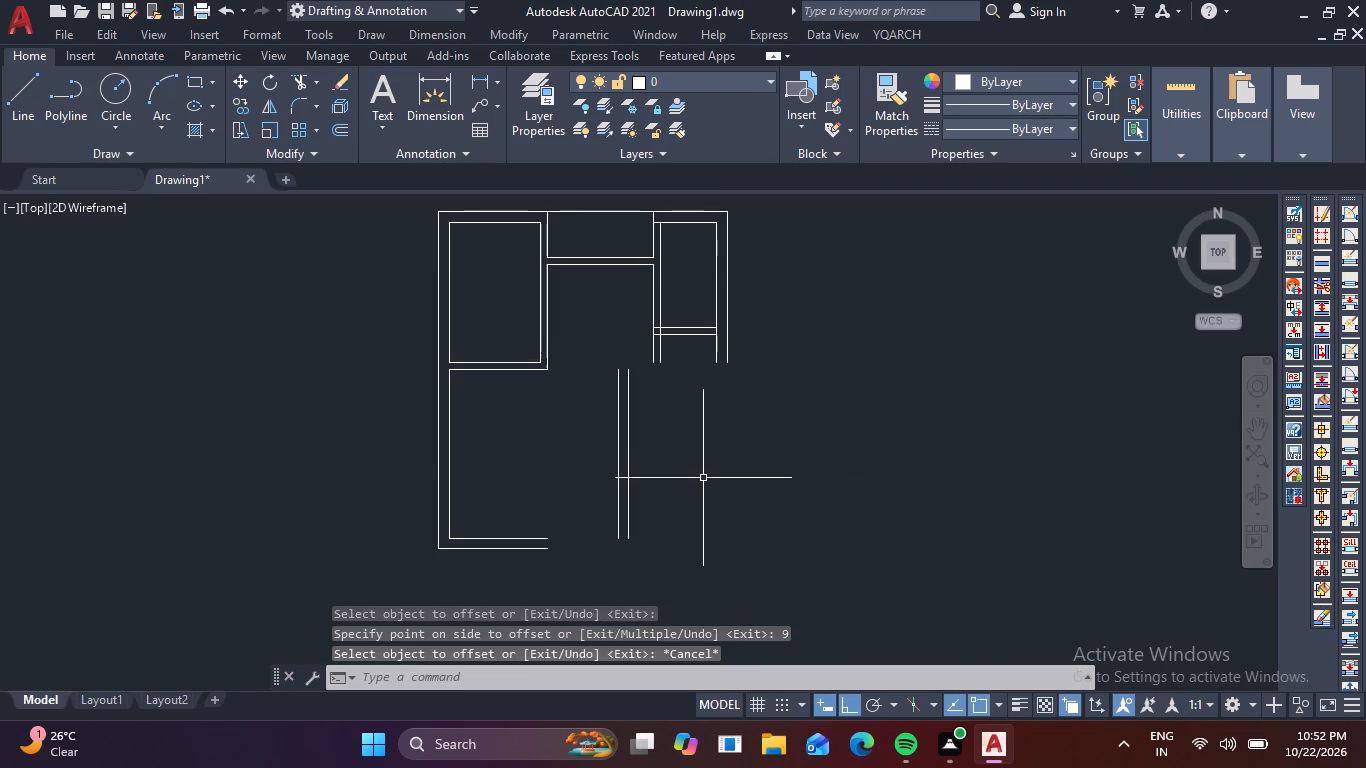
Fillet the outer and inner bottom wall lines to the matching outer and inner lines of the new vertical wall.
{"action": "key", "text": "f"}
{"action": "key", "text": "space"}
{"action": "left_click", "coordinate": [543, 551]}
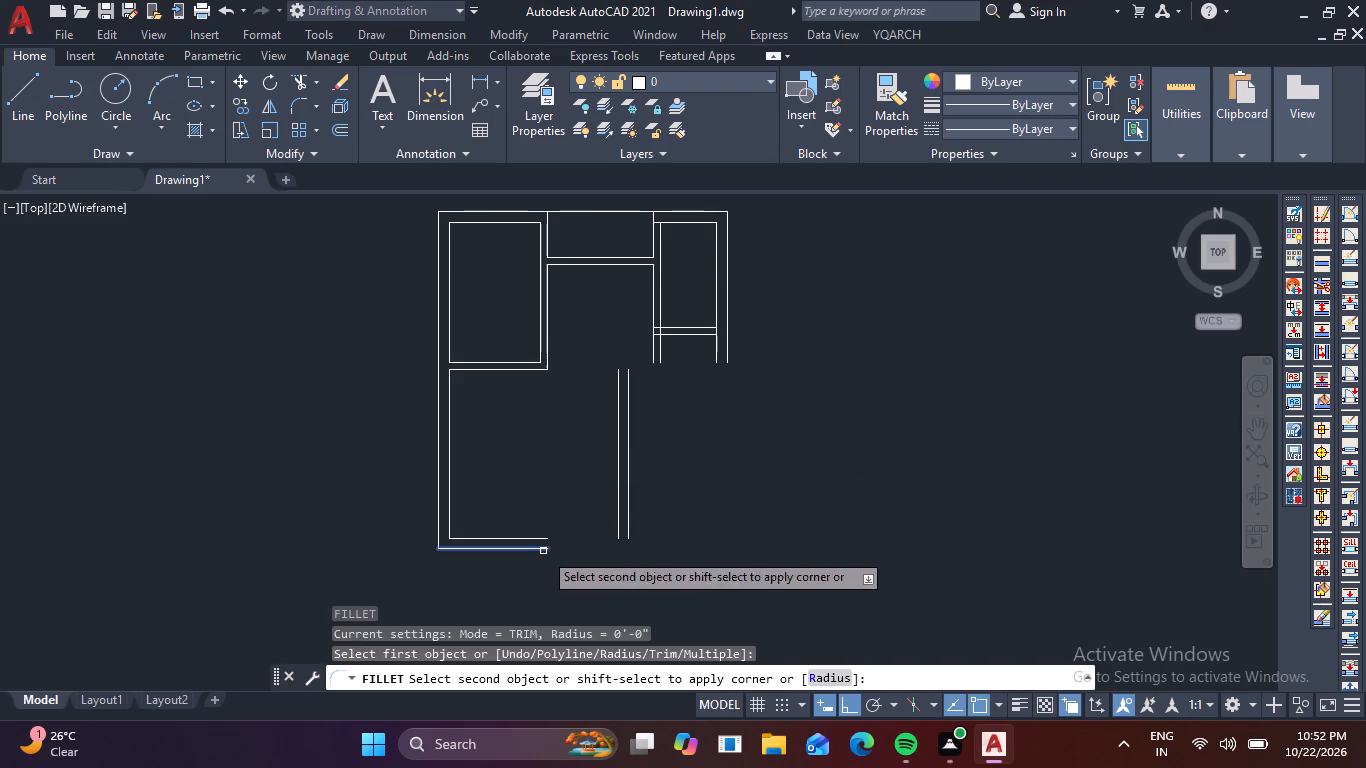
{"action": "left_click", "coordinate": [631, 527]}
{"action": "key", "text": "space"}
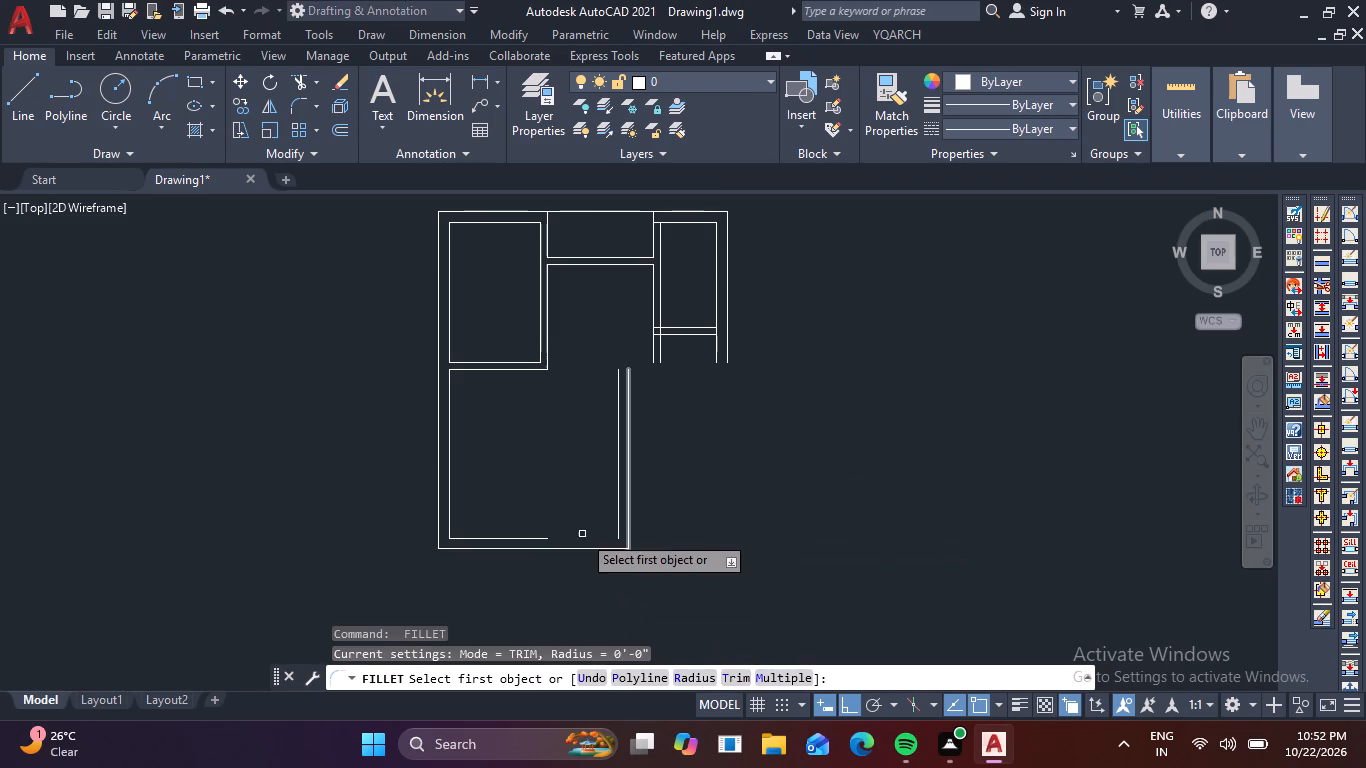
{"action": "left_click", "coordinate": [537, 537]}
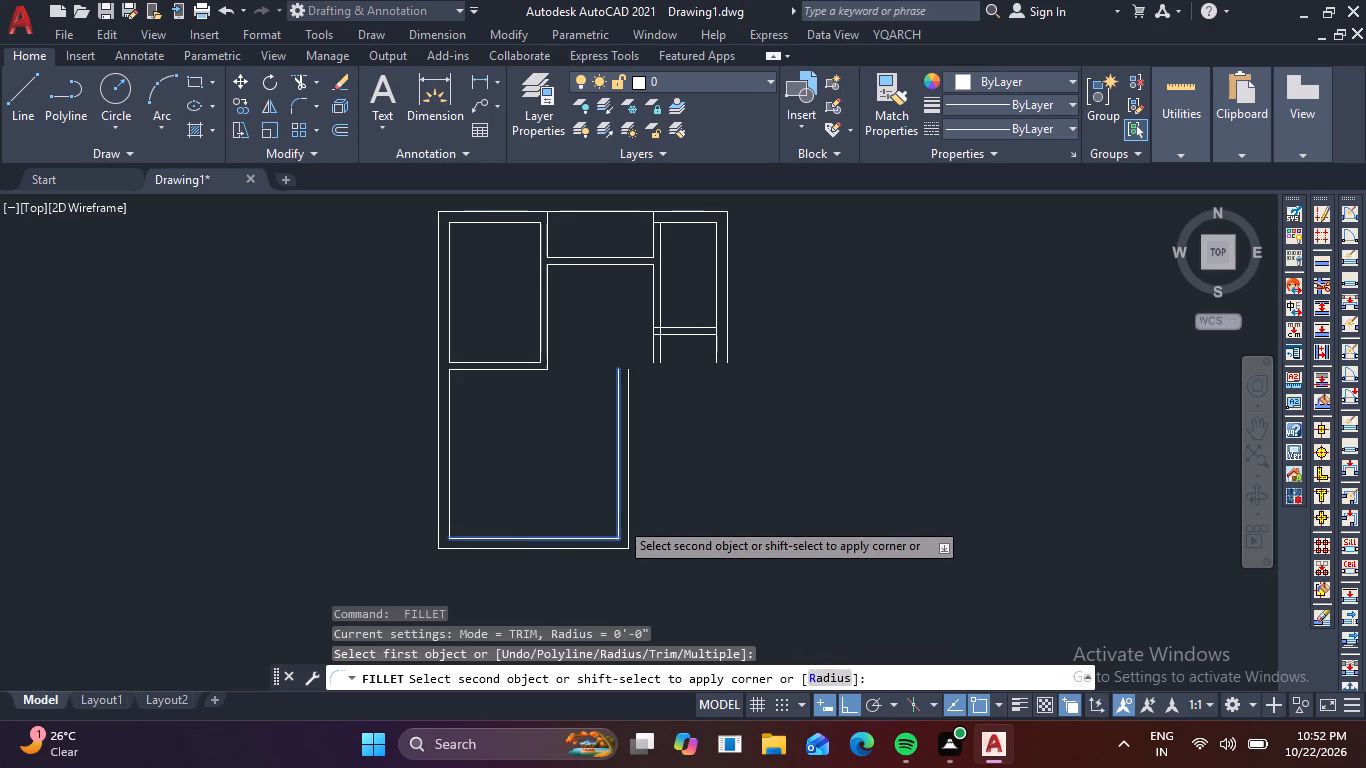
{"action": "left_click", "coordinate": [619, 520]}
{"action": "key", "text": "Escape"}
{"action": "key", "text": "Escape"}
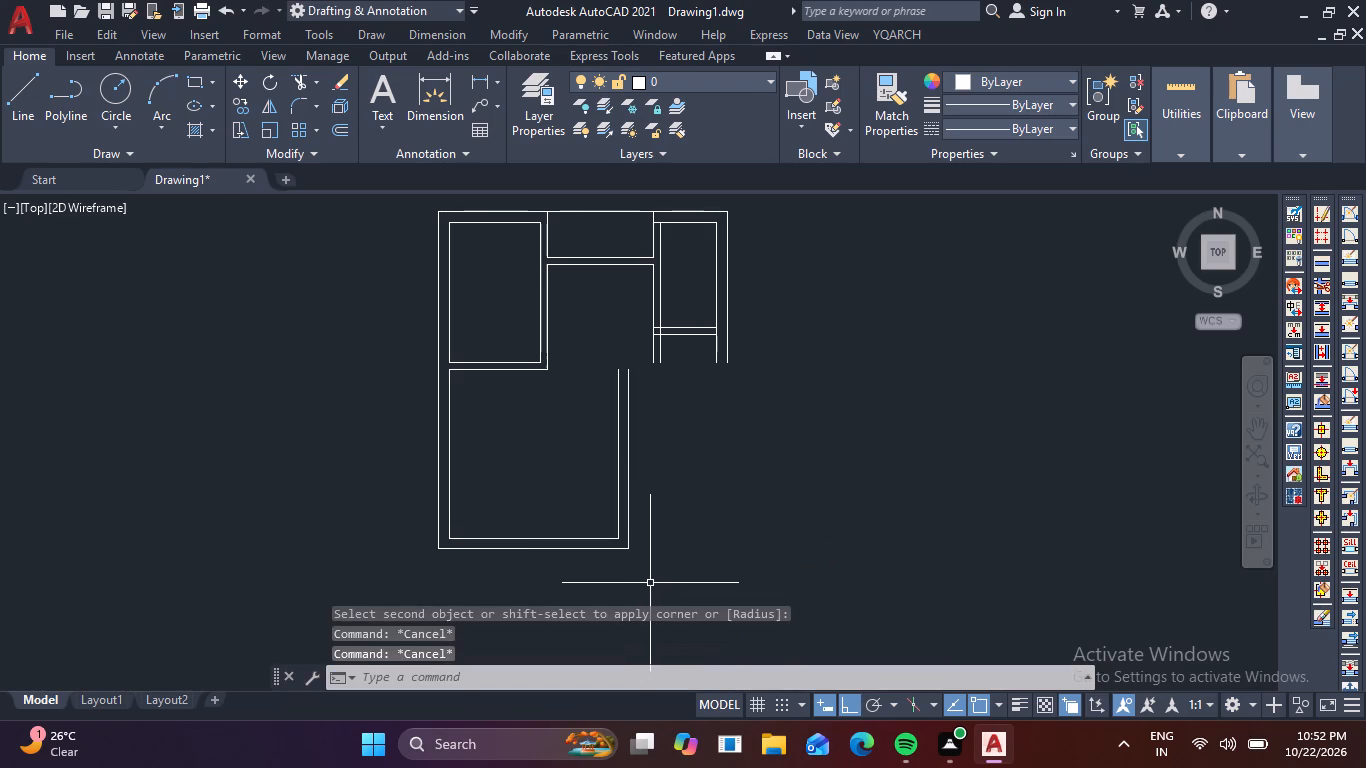
Fillet the inner and outer bottom wall lines to the matching right outer wall lines, forming the plan's lower-right corner.
{"action": "key", "text": "f"}
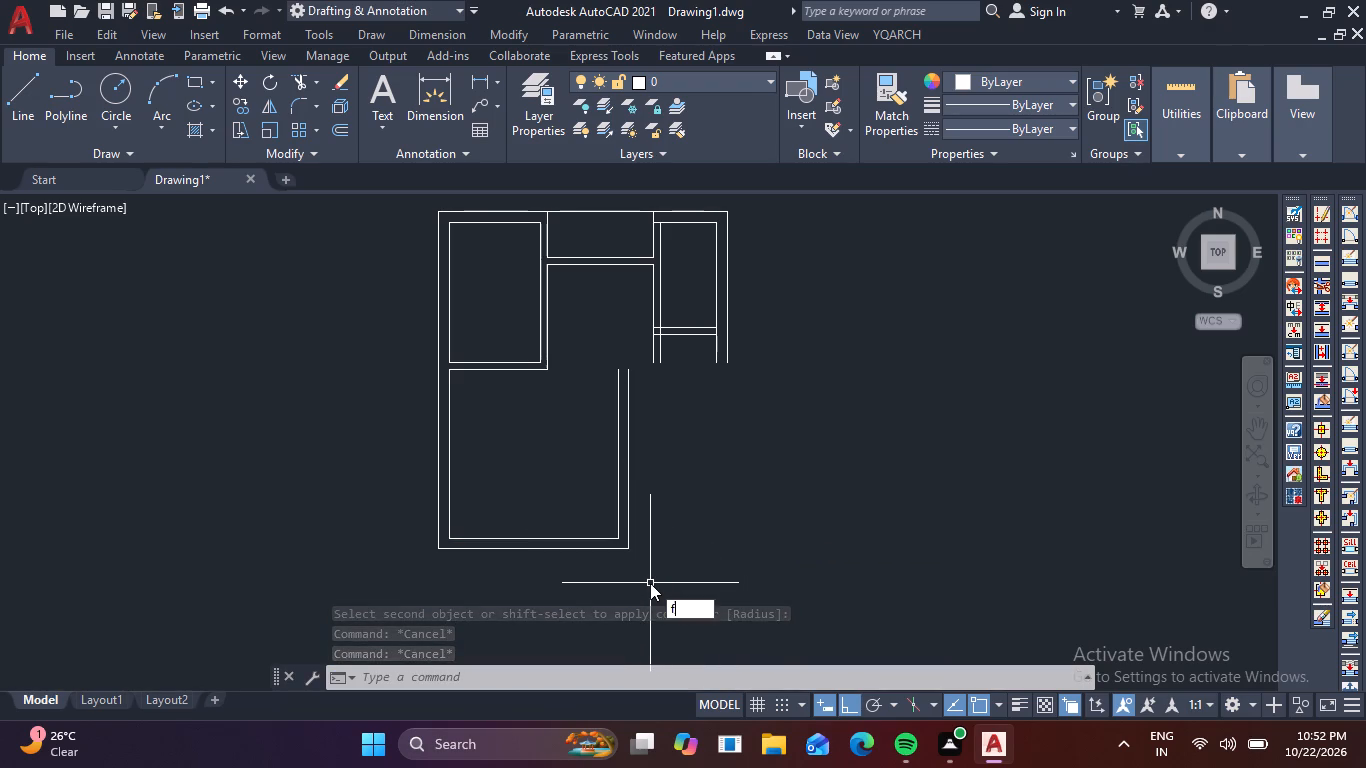
{"action": "key", "text": "space"}
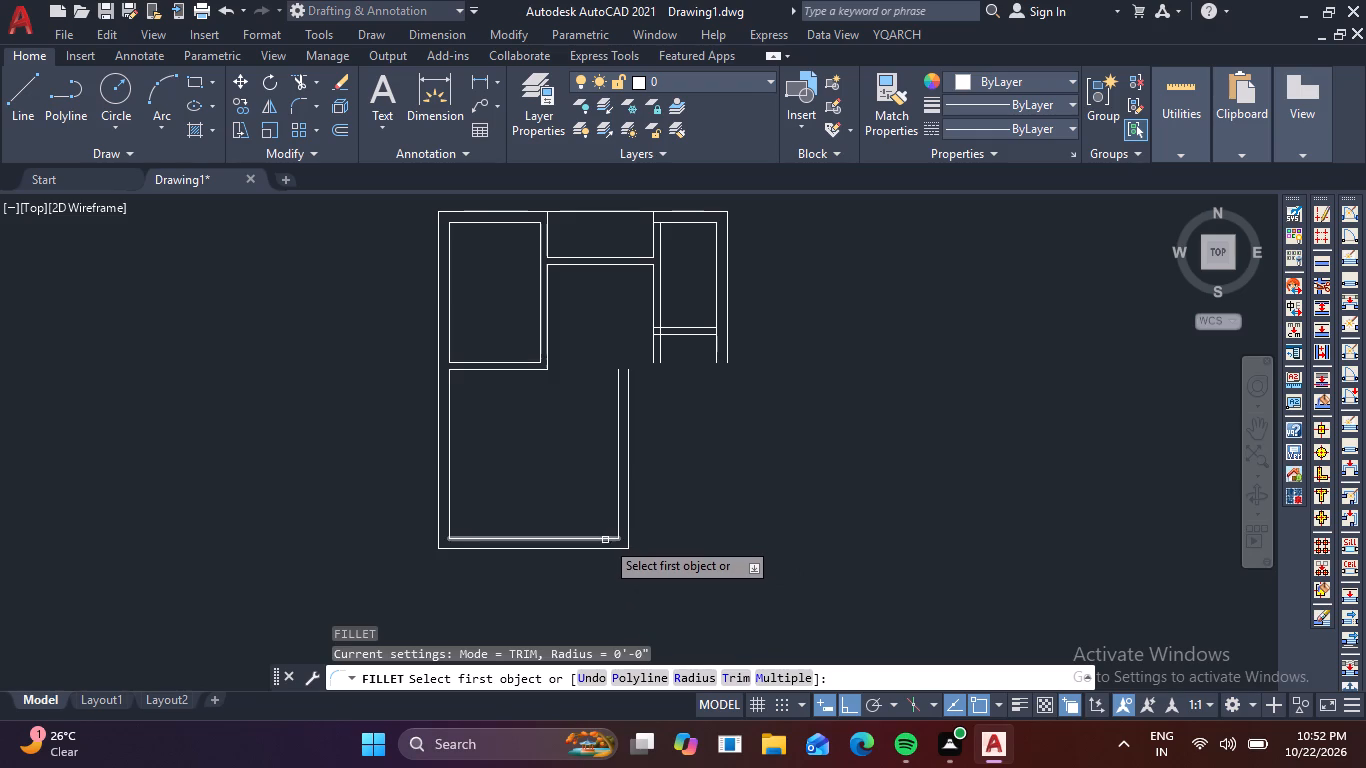
{"action": "left_click", "coordinate": [605, 539]}
{"action": "left_click", "coordinate": [717, 360]}
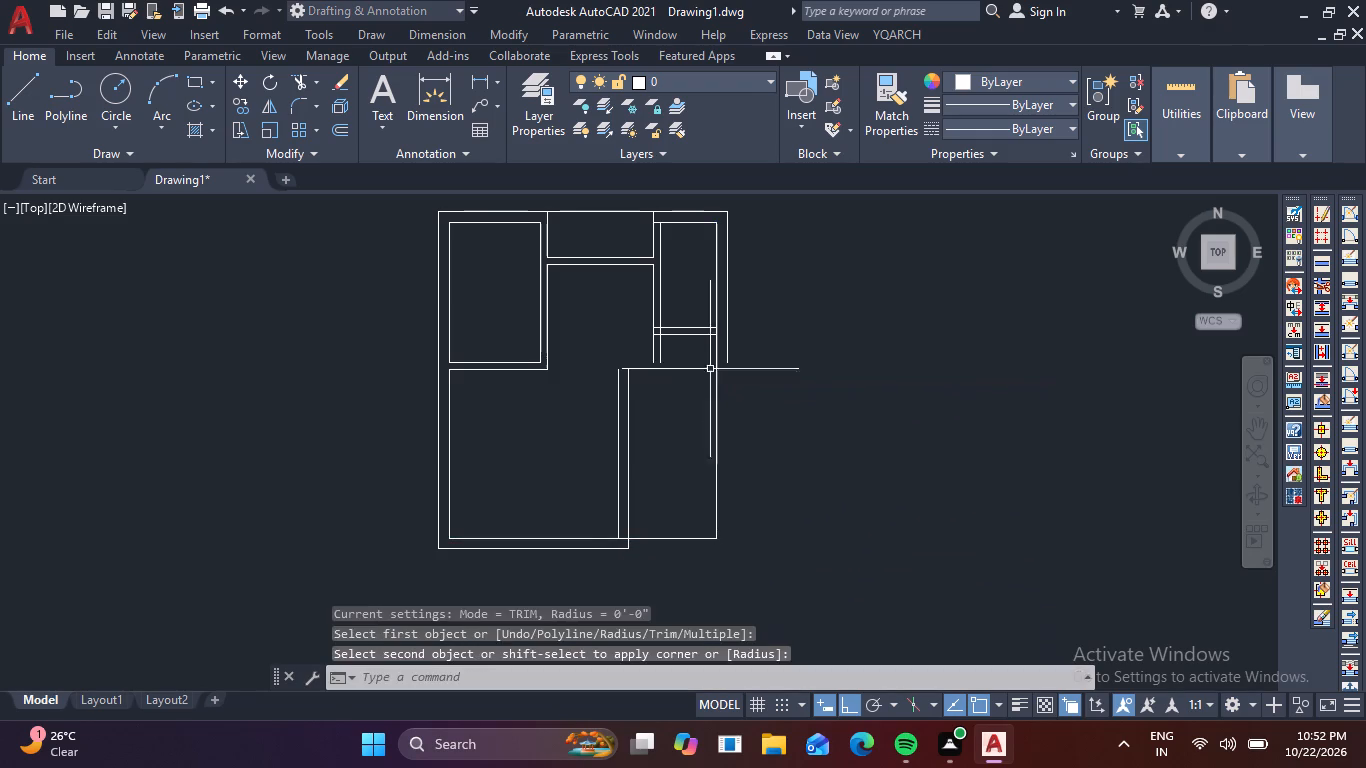
{"action": "key", "text": "space"}
{"action": "left_click", "coordinate": [618, 549]}
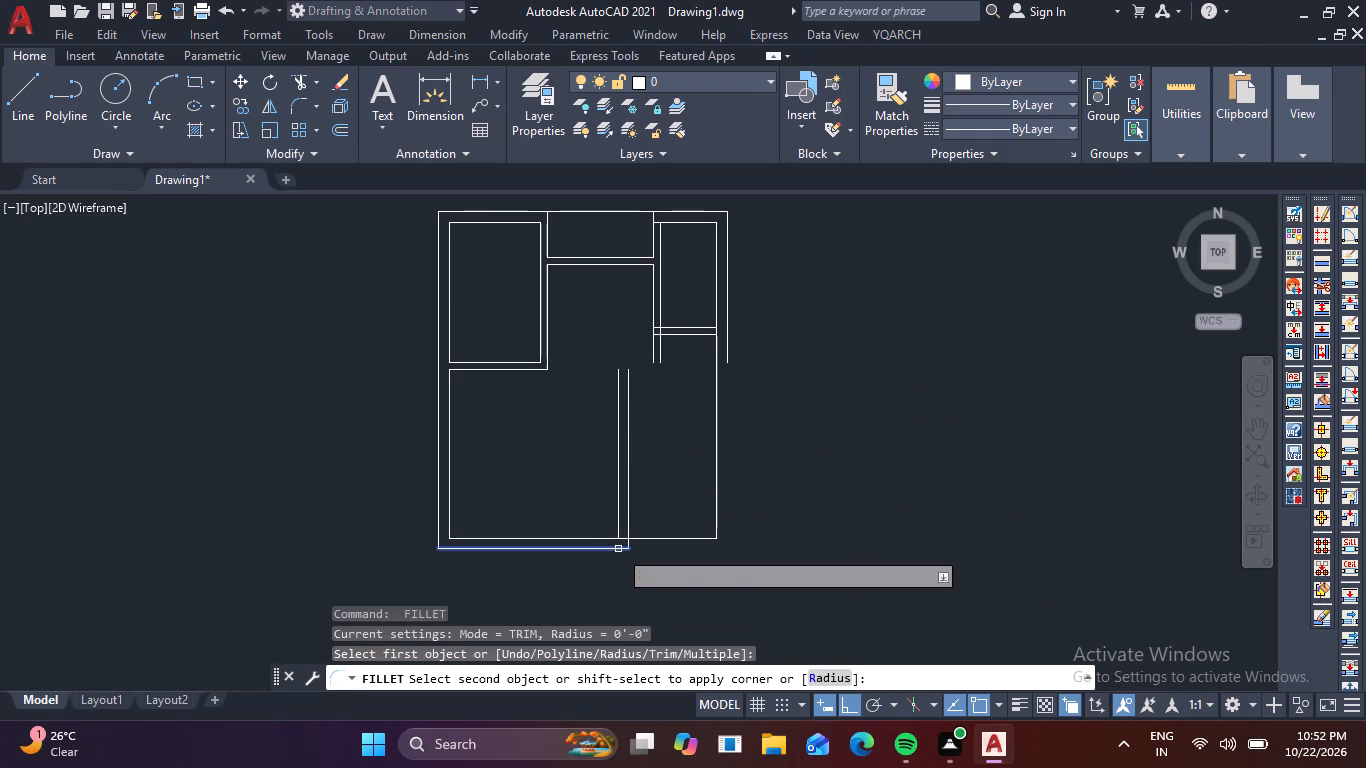
{"action": "left_click", "coordinate": [724, 347]}
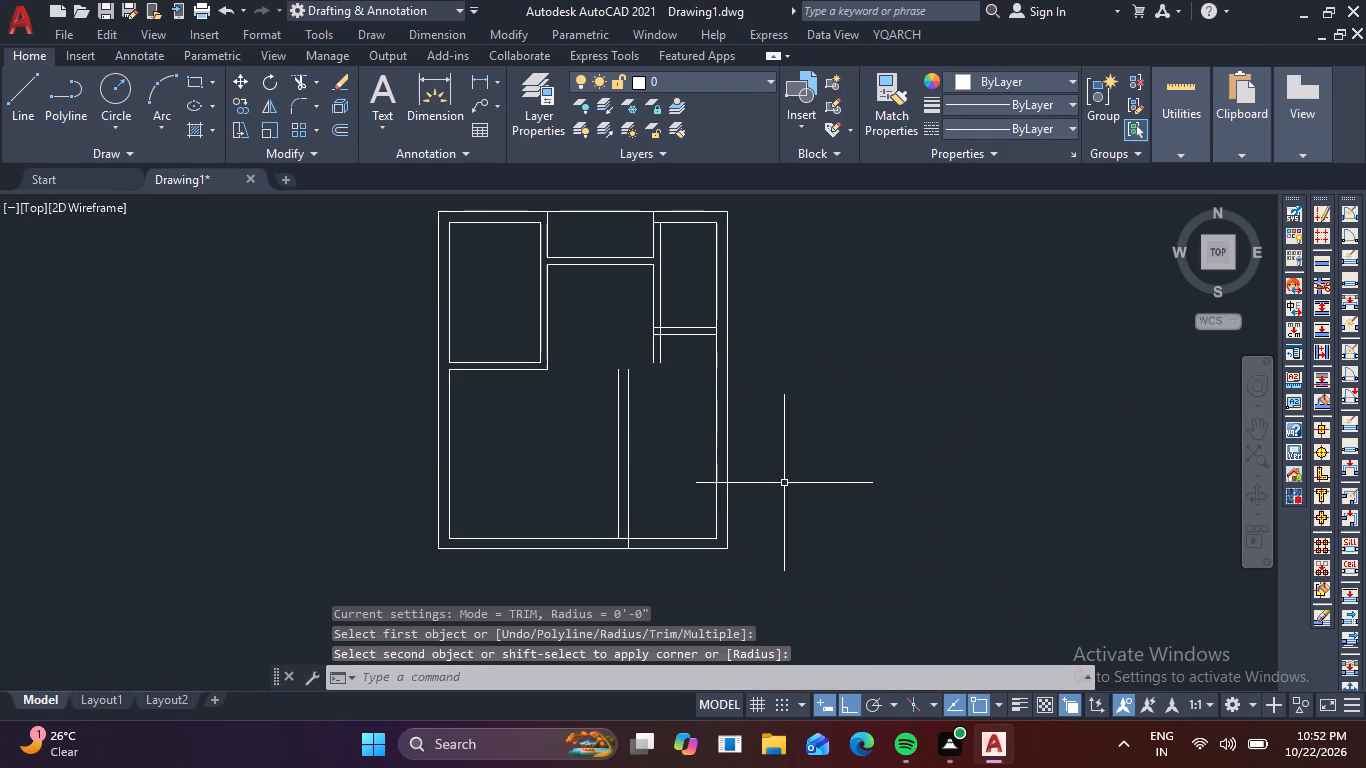
{"action": "key", "text": "Escape"}
{"action": "key", "text": "Escape"}
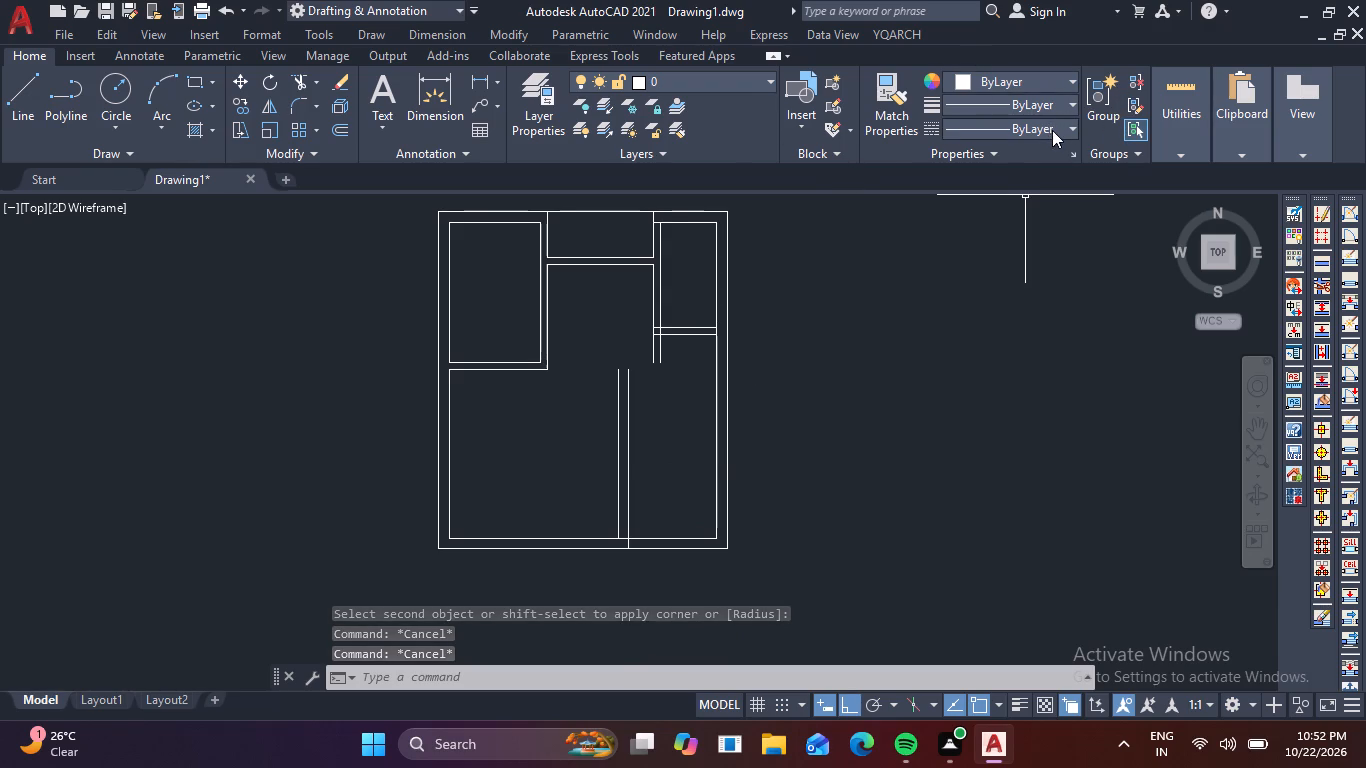
Measure the clear width between the lower dividing wall and the plan's right outer wall.
{"action": "left_click", "coordinate": [1155, 131]}
{"action": "left_click", "coordinate": [1175, 178]}
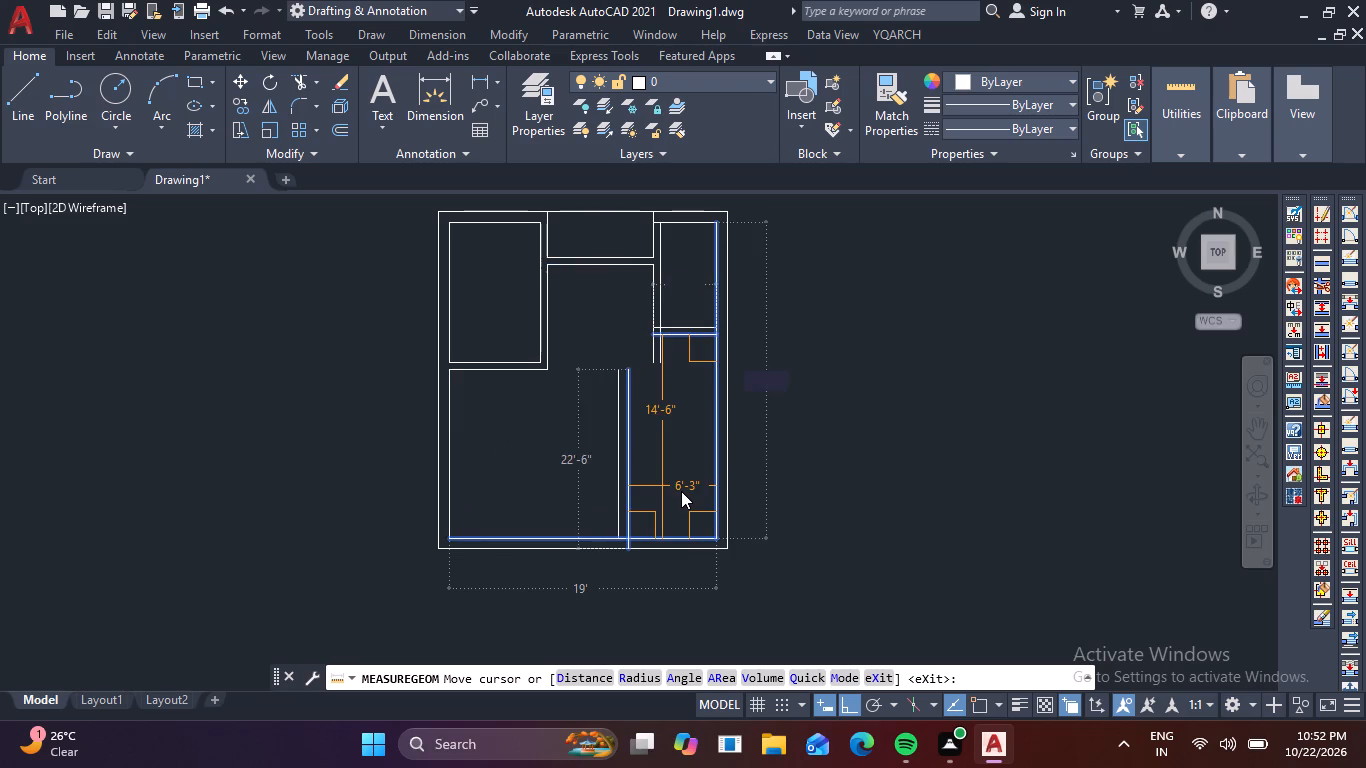
{"action": "key", "text": "Escape"}
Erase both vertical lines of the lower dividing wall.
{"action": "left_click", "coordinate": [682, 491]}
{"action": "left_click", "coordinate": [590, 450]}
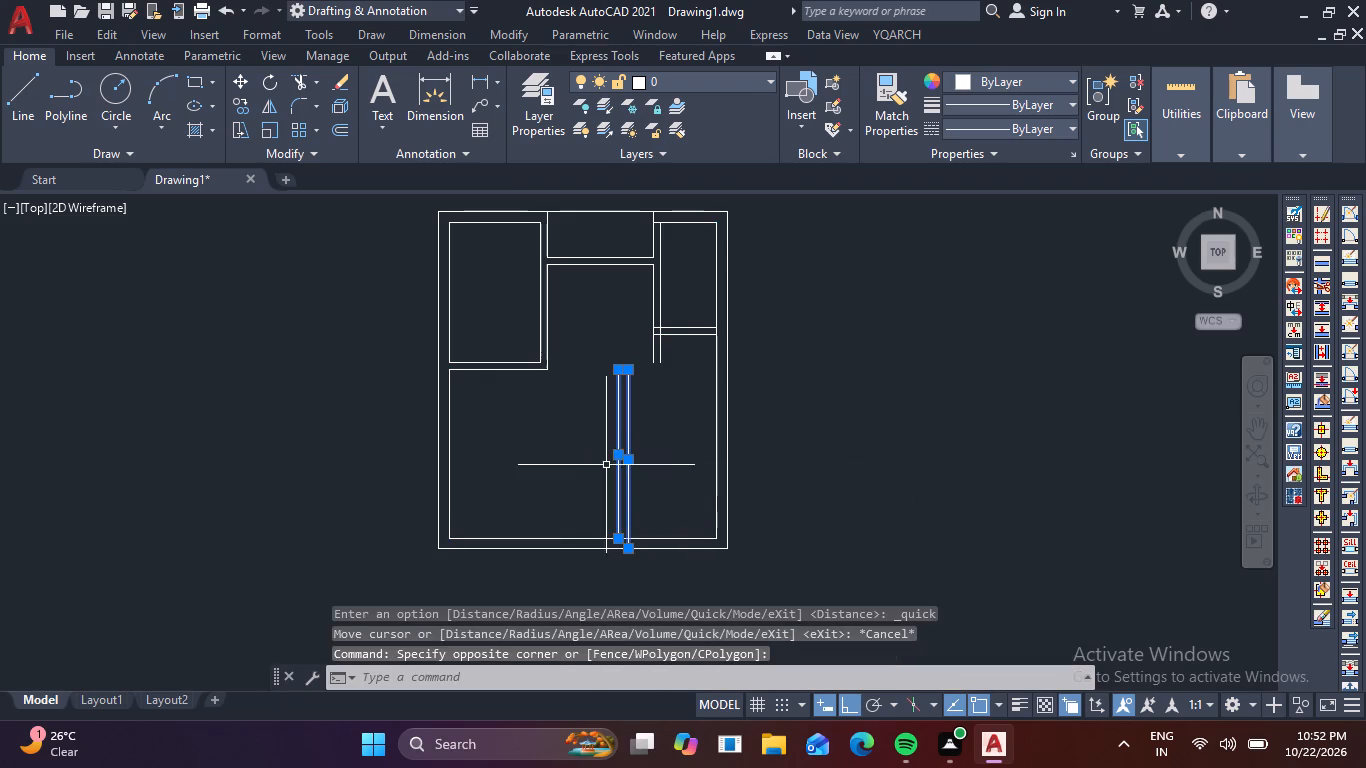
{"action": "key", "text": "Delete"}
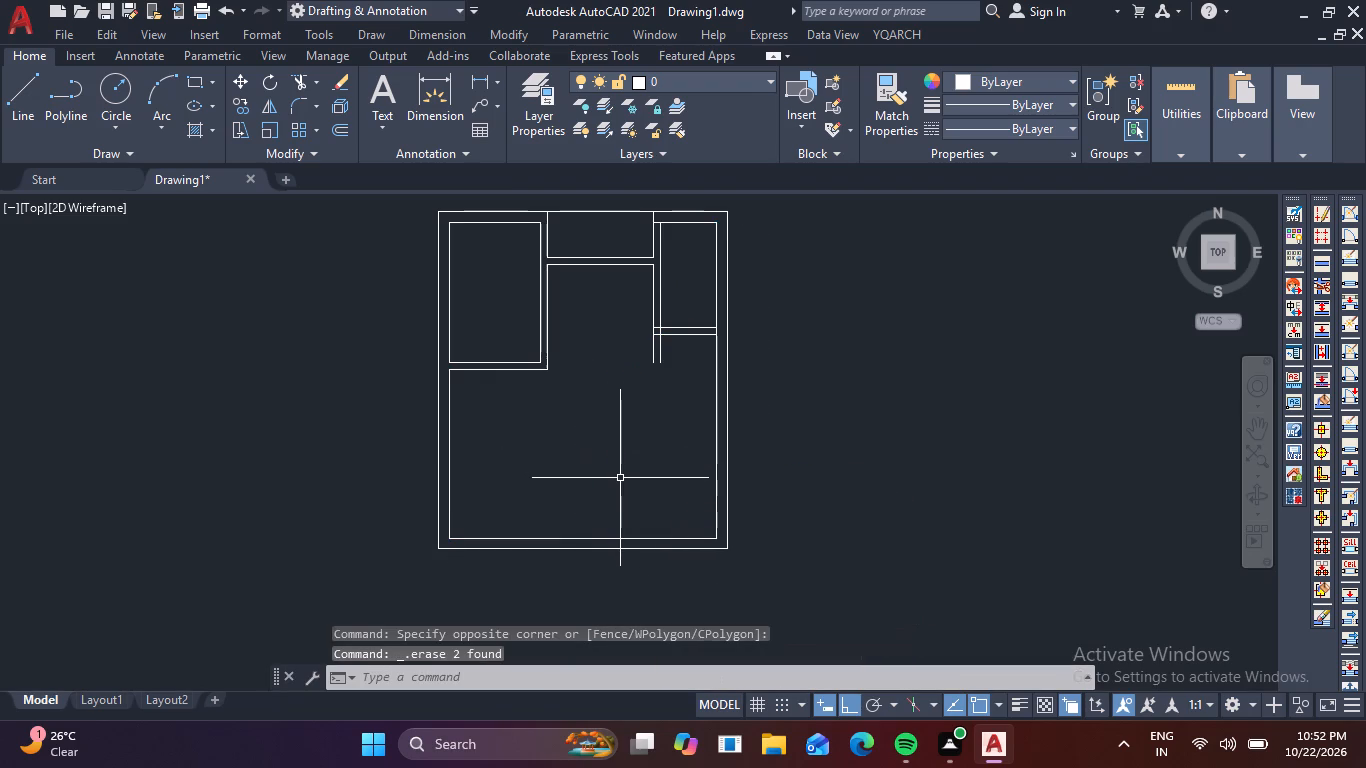
Offset the lower room's inner left wall line 10' to the right.
{"action": "key", "text": "o"}
{"action": "key", "text": "Return"}
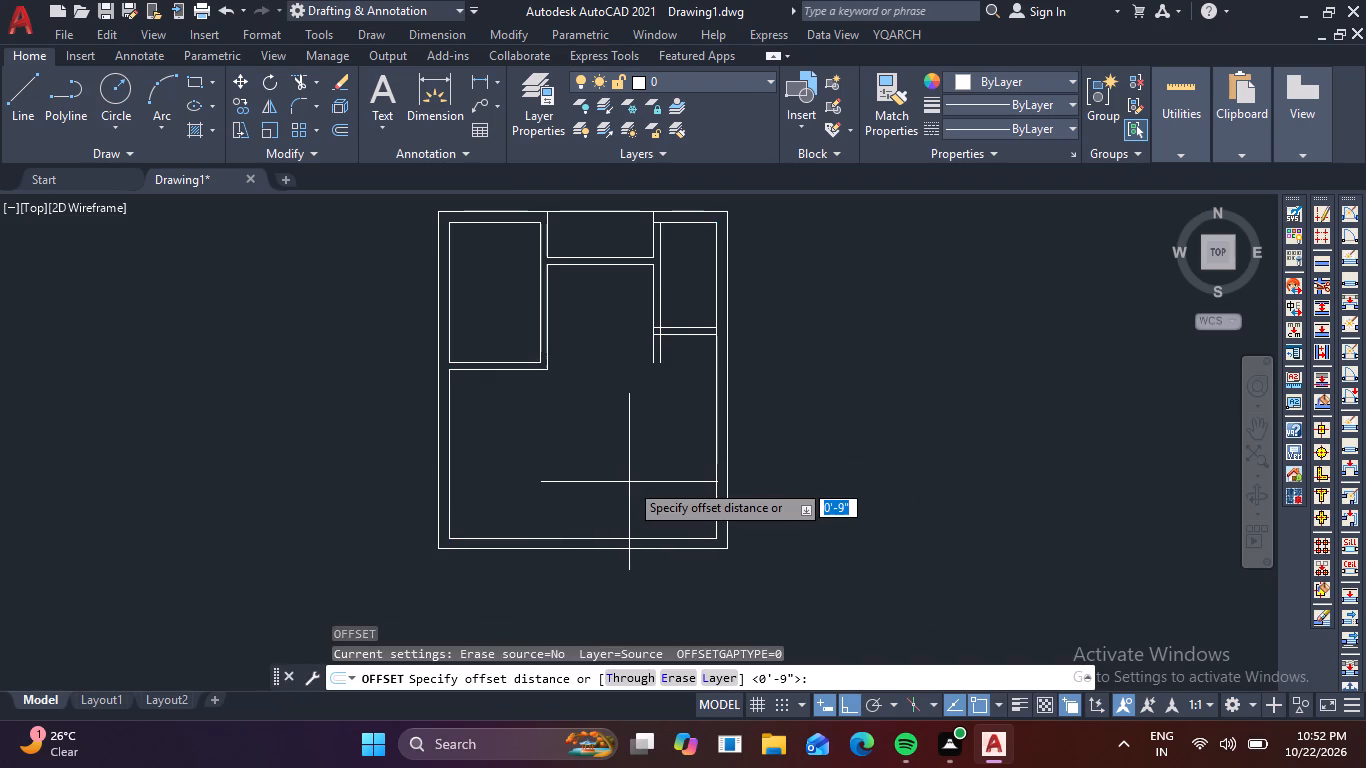
{"action": "key", "text": "1"}
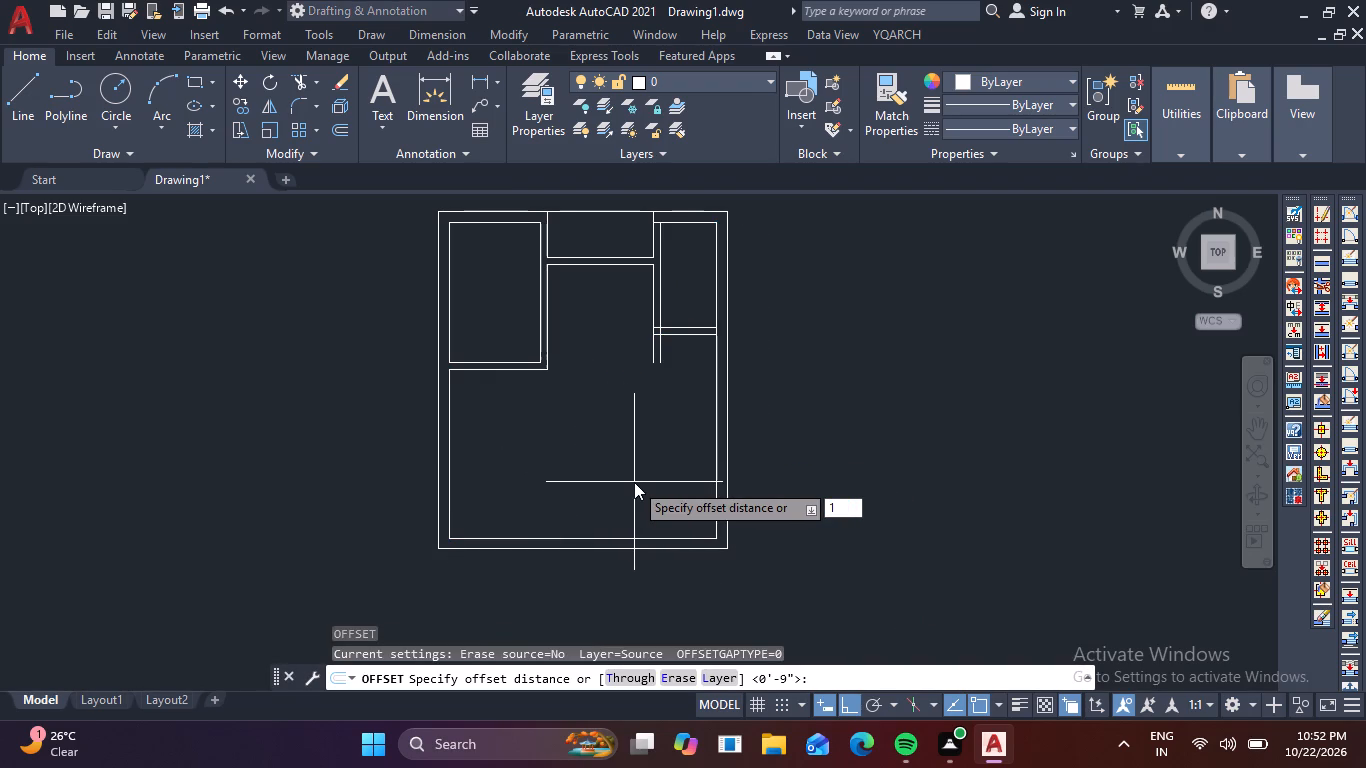
{"action": "key", "text": "0"}
{"action": "key", "text": "apostrophe"}
{"action": "key", "text": "Return"}
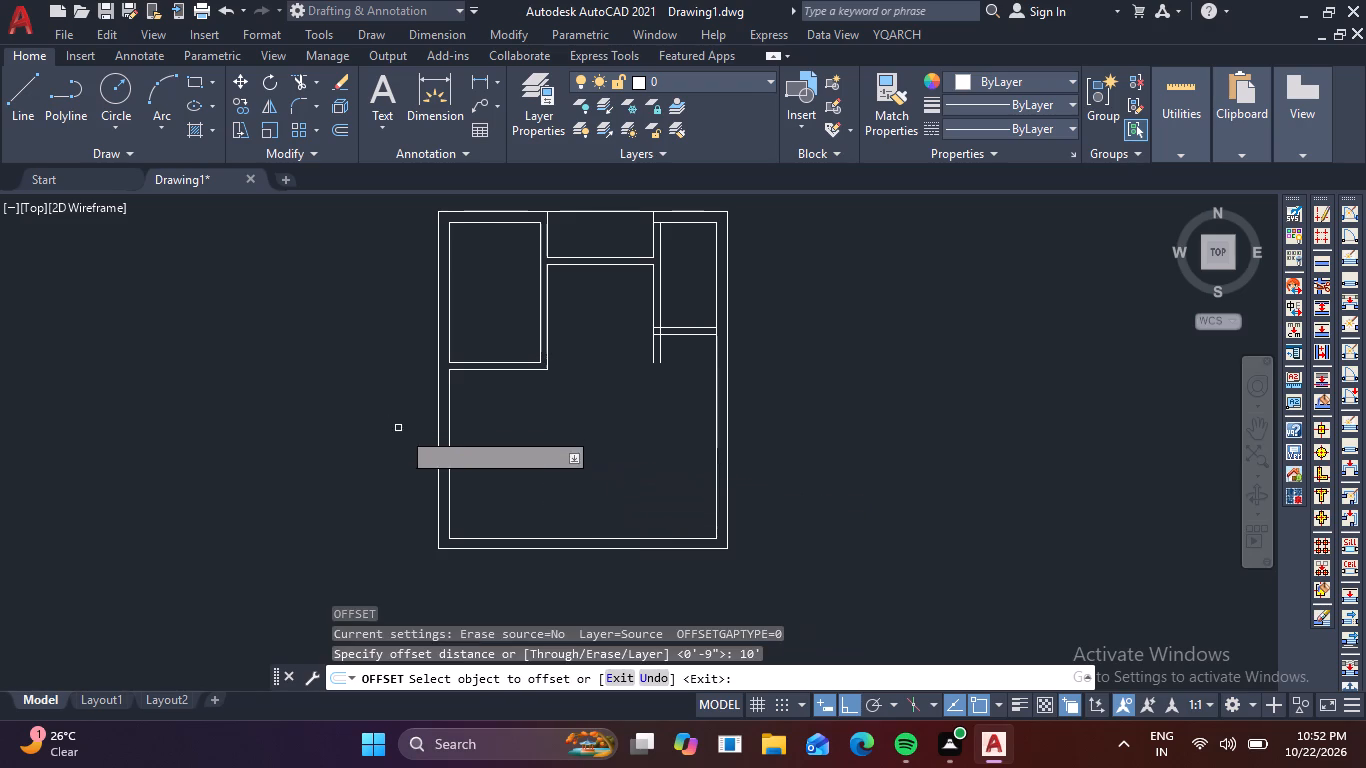
{"action": "left_click", "coordinate": [449, 451]}
{"action": "left_click", "coordinate": [599, 446]}
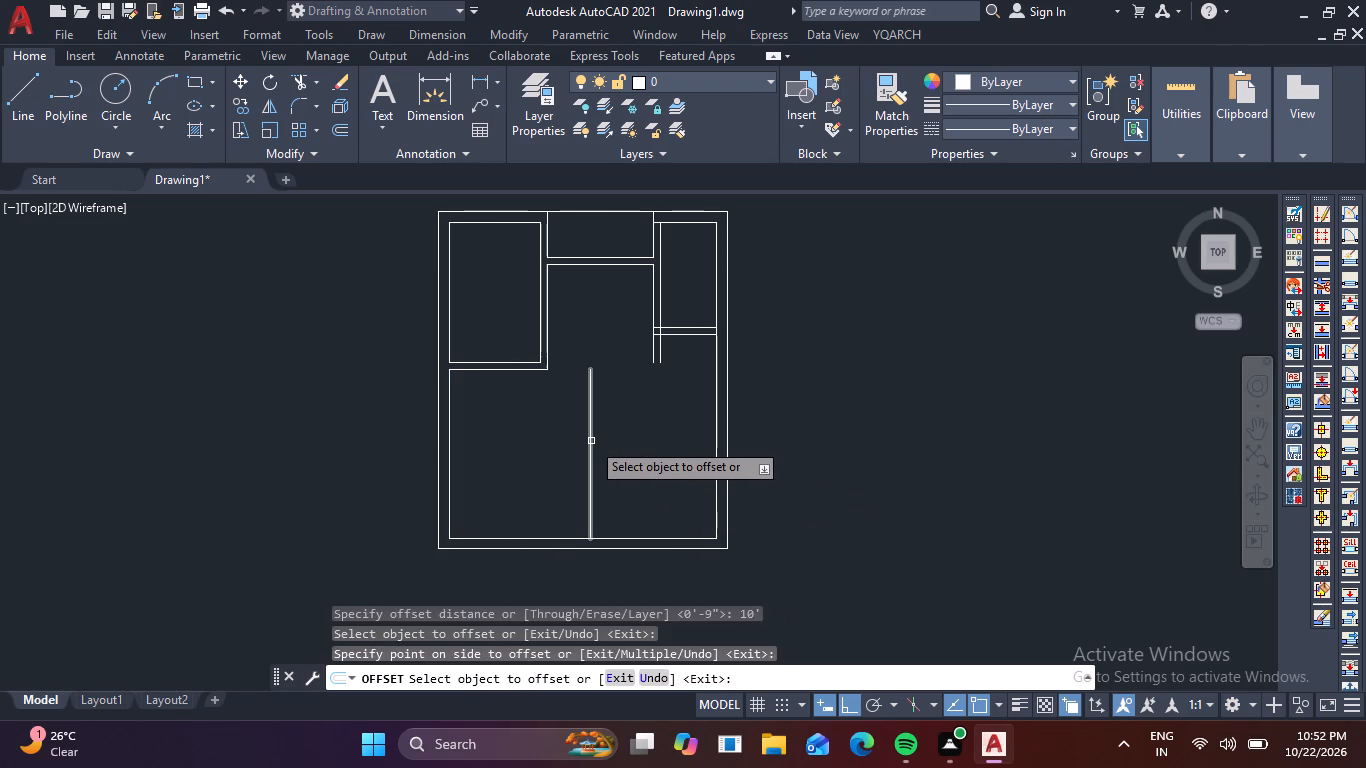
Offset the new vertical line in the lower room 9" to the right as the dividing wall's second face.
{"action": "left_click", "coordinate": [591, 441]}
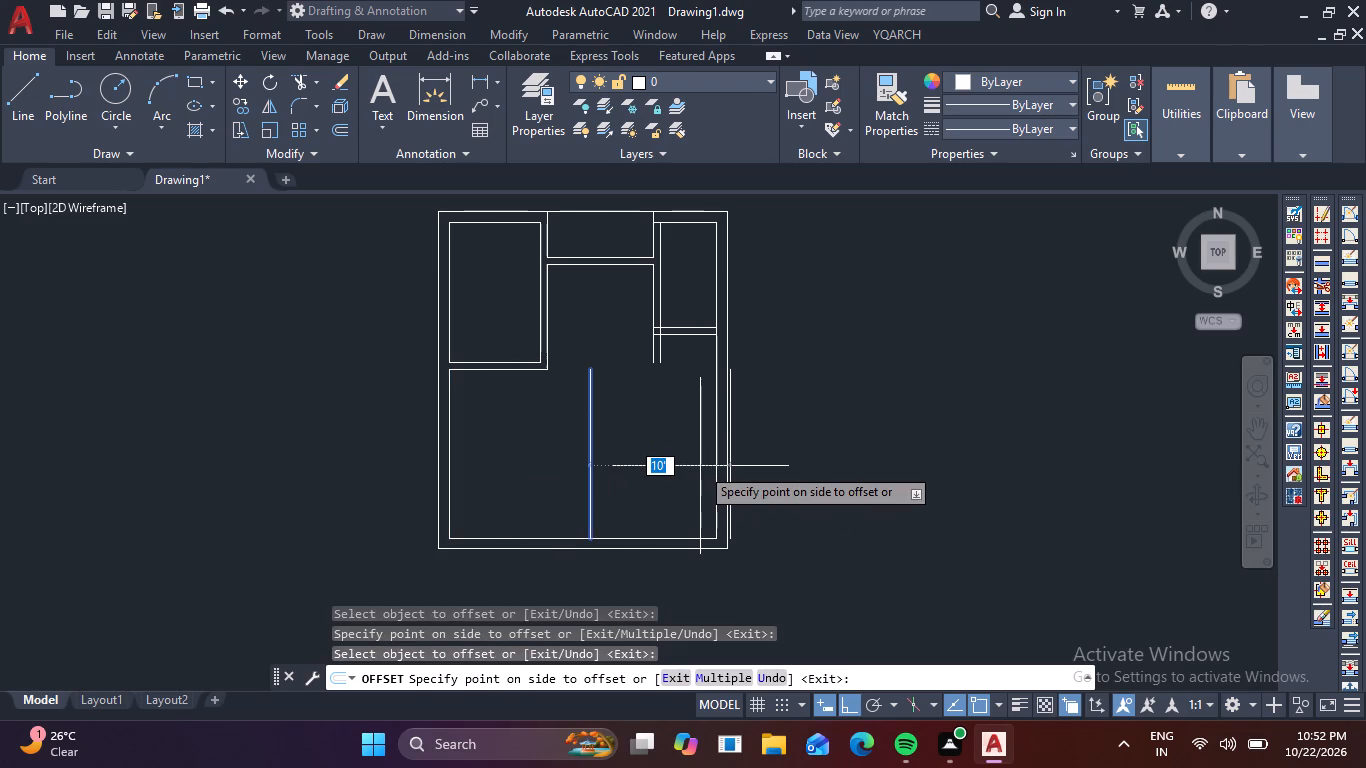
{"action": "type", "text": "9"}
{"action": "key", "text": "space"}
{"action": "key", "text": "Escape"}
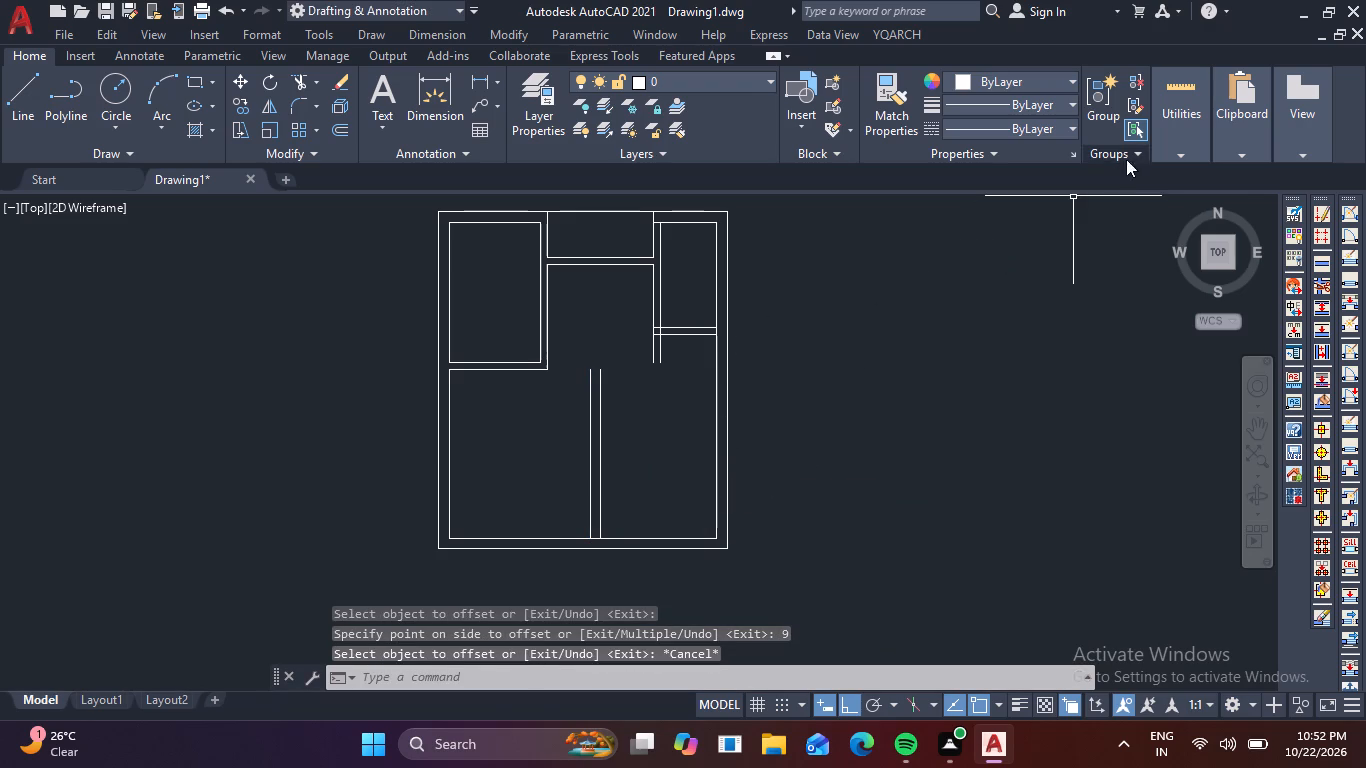
Measure the clear width between the lower dividing wall and the plan's right outer wall.
{"action": "left_click", "coordinate": [1174, 144]}
{"action": "left_click", "coordinate": [1170, 190]}
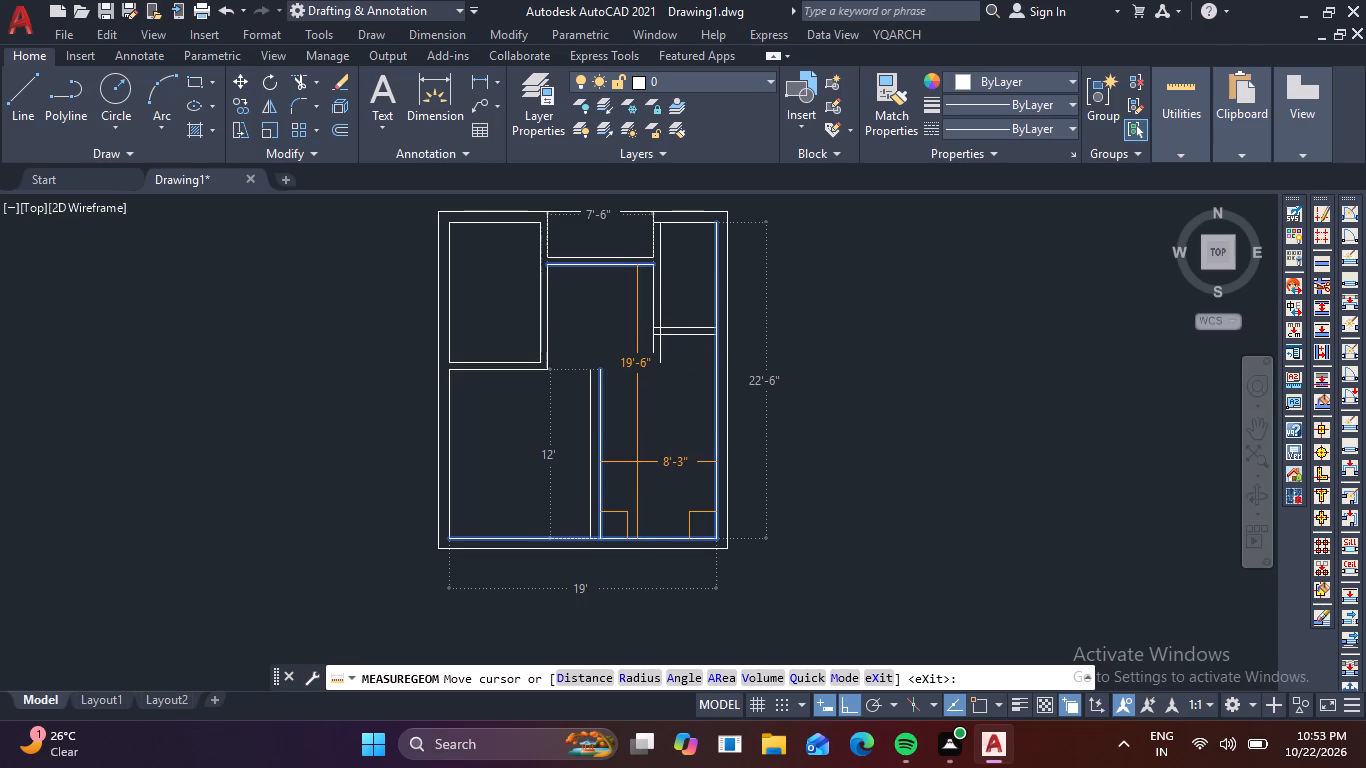
{"action": "key", "text": "Escape"}
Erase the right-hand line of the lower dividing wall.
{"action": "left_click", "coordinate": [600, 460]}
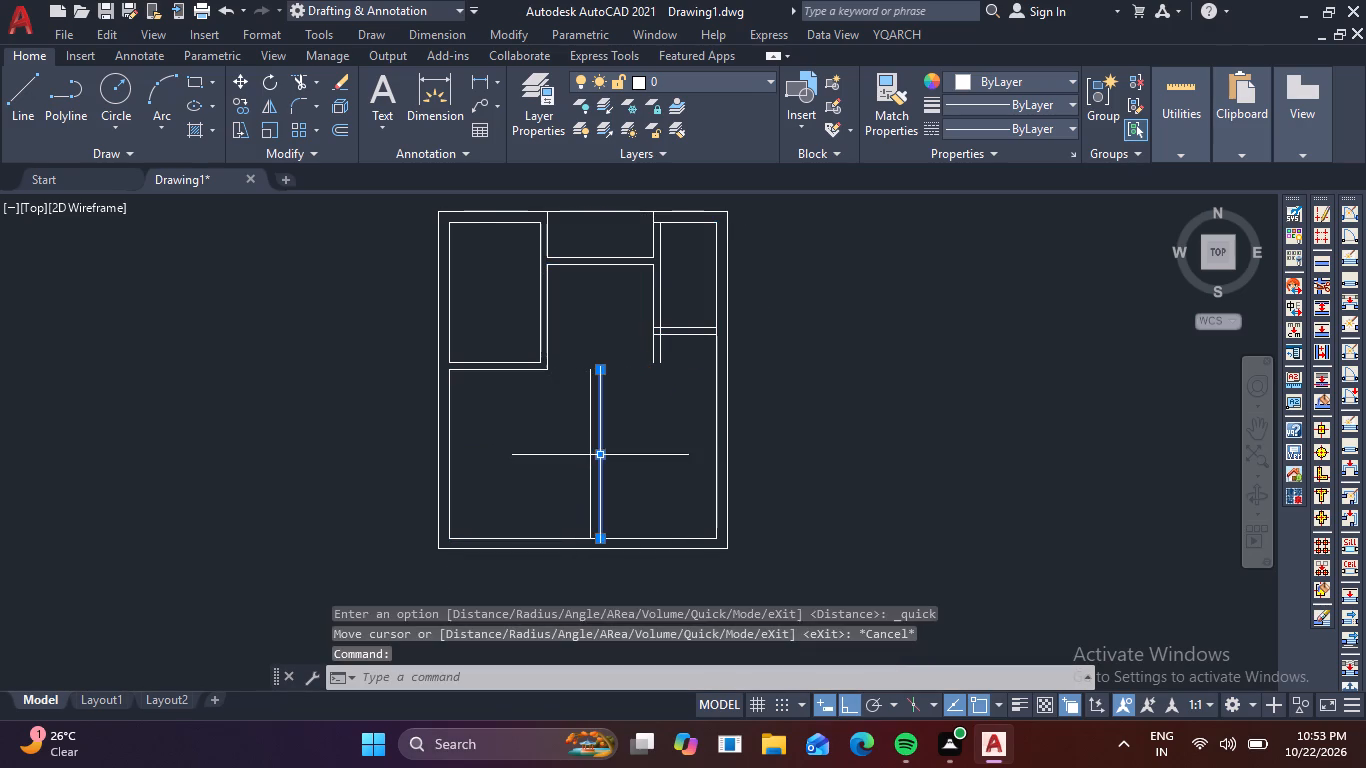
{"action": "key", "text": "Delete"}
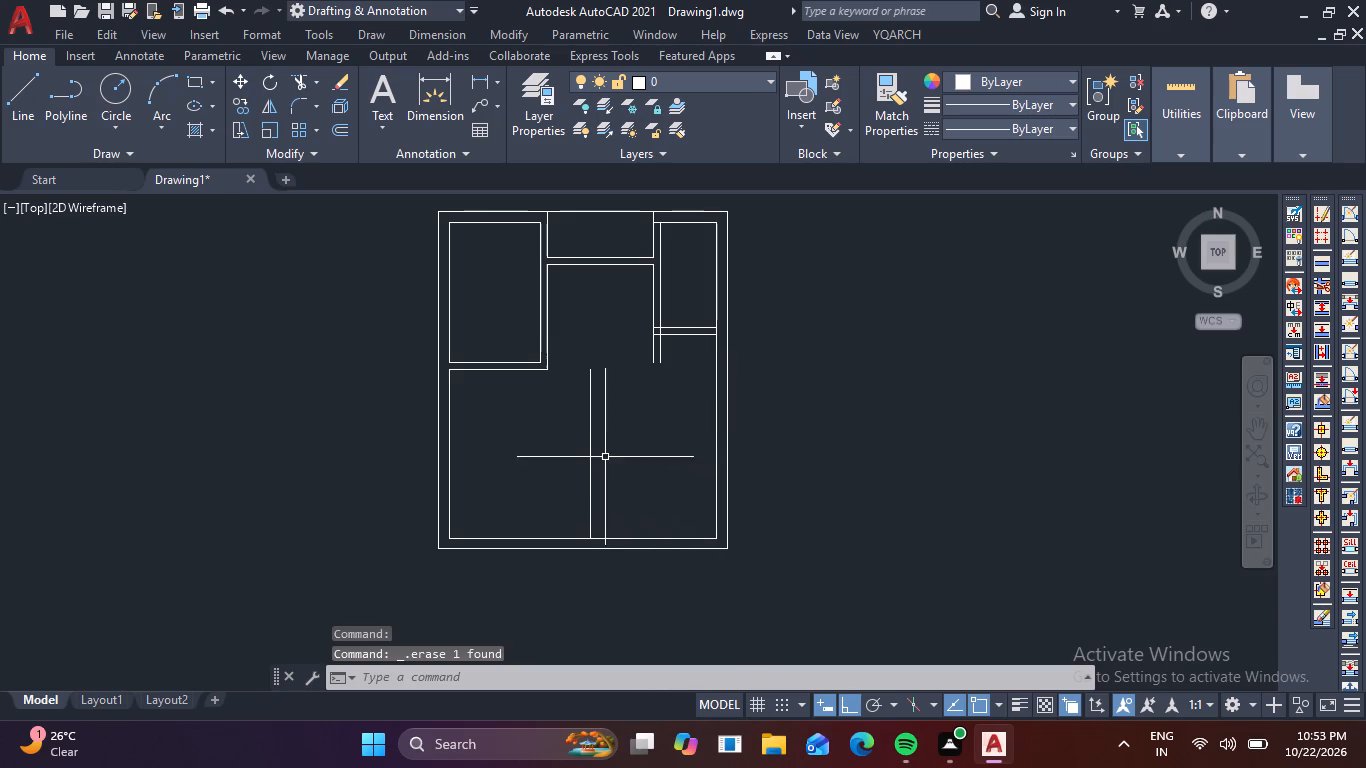
Offset the remaining dividing wall line 6" to the right to form a partition beside the lower-left room.
{"action": "key", "text": "o"}
{"action": "key", "text": "Return"}
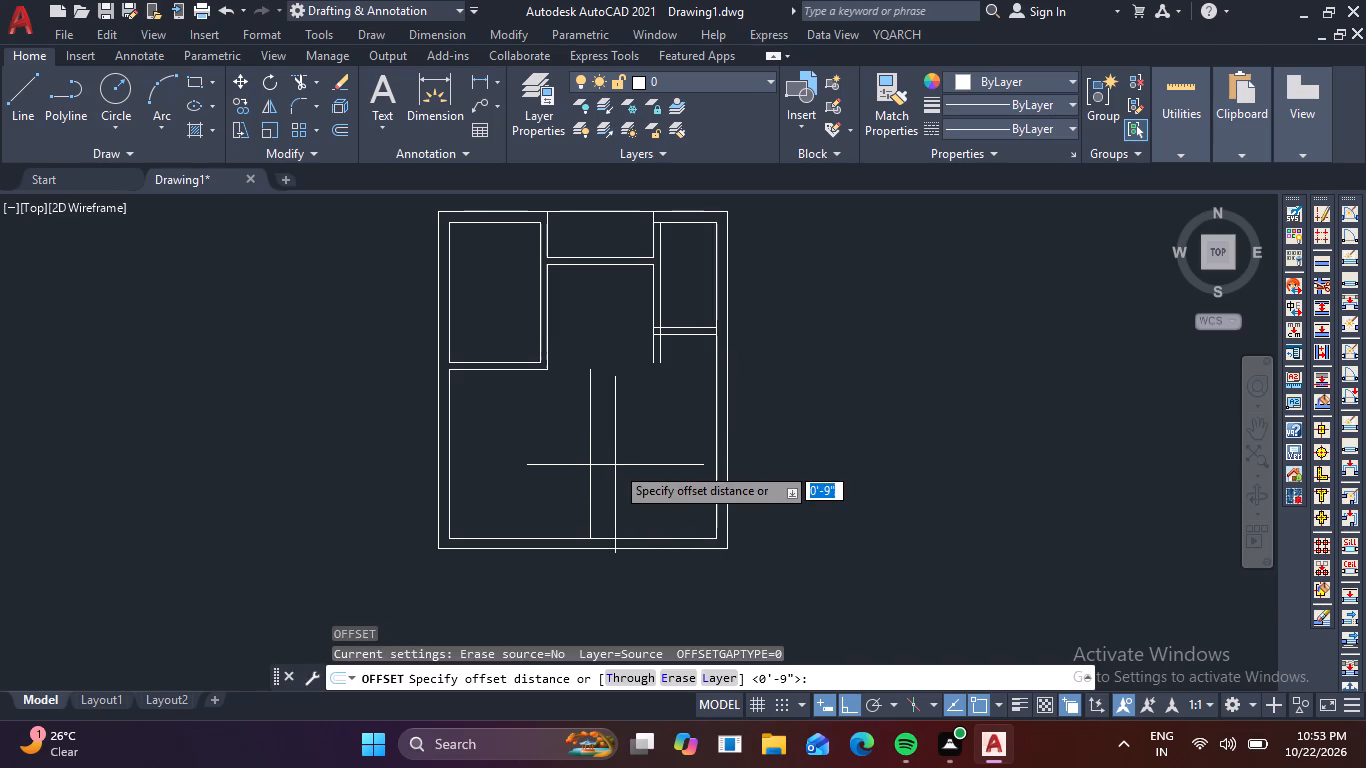
{"action": "key", "text": "6"}
{"action": "key", "text": "space"}
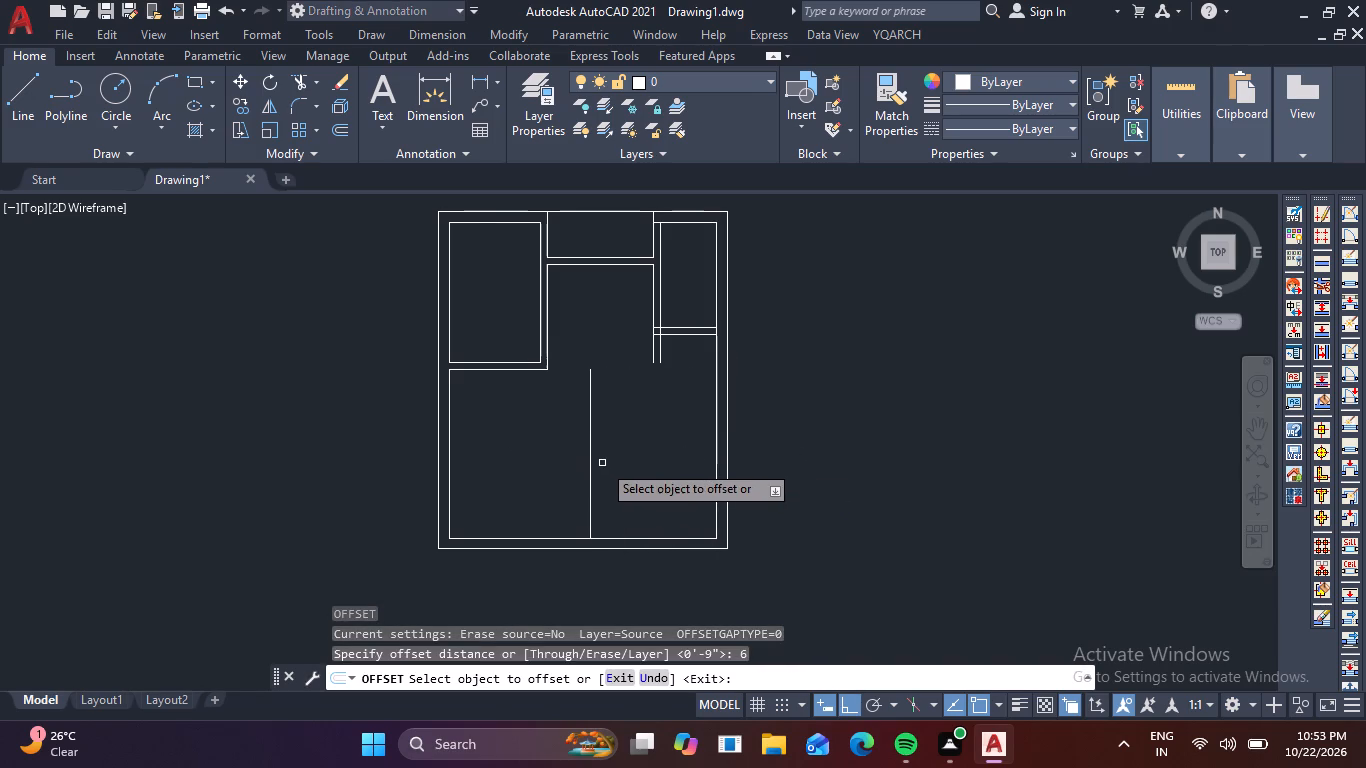
{"action": "left_click", "coordinate": [589, 452]}
{"action": "left_click", "coordinate": [646, 458]}
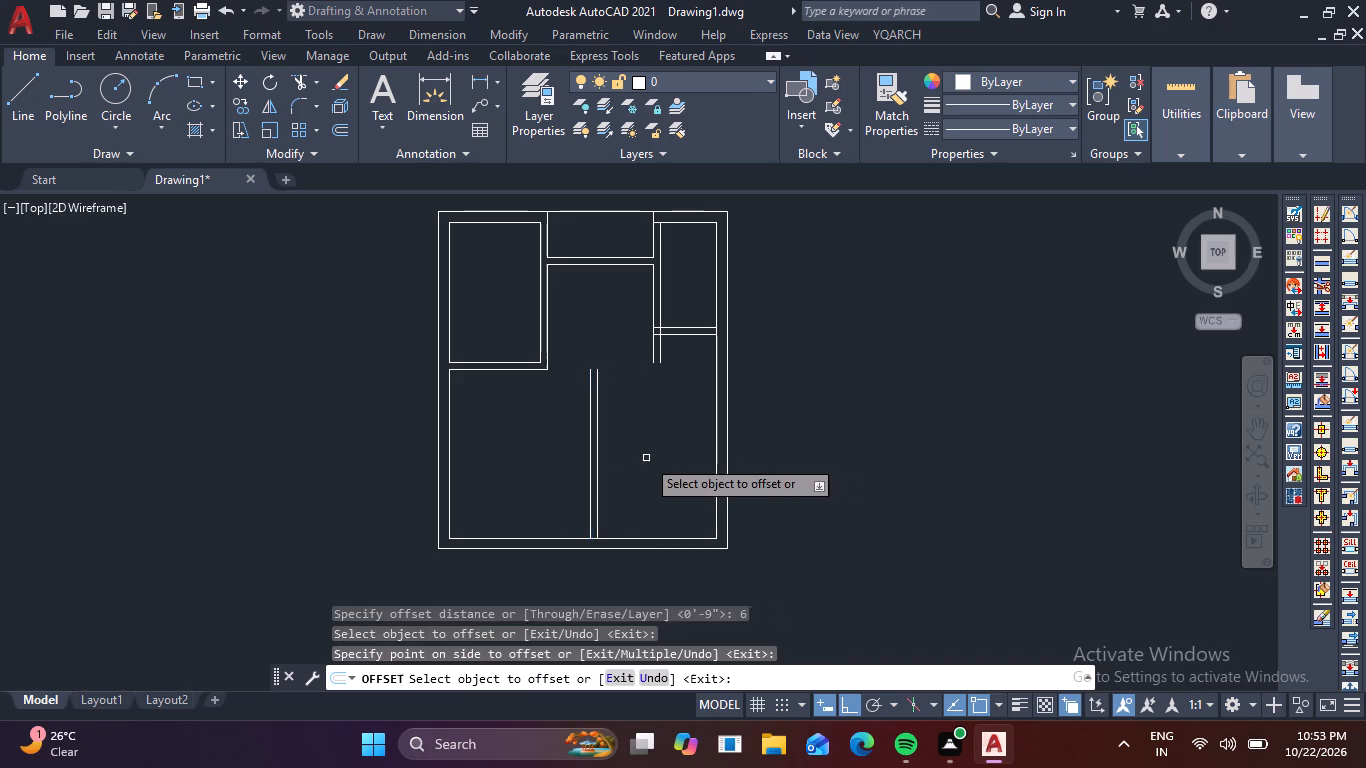
Measure the clear width and depth of the lower-right space beside the new partition.
{"action": "key", "text": "Escape"}
{"action": "left_click", "coordinate": [1168, 146]}
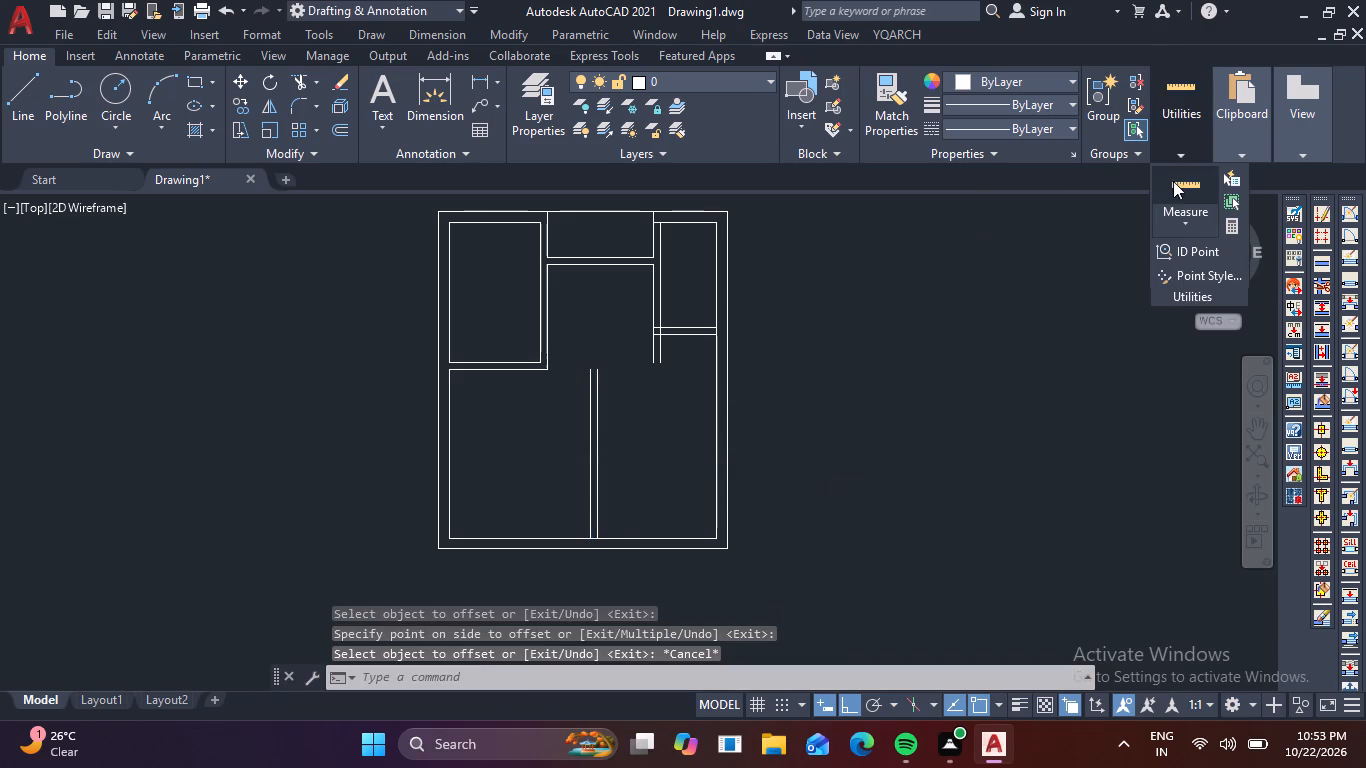
{"action": "left_click", "coordinate": [1173, 182]}
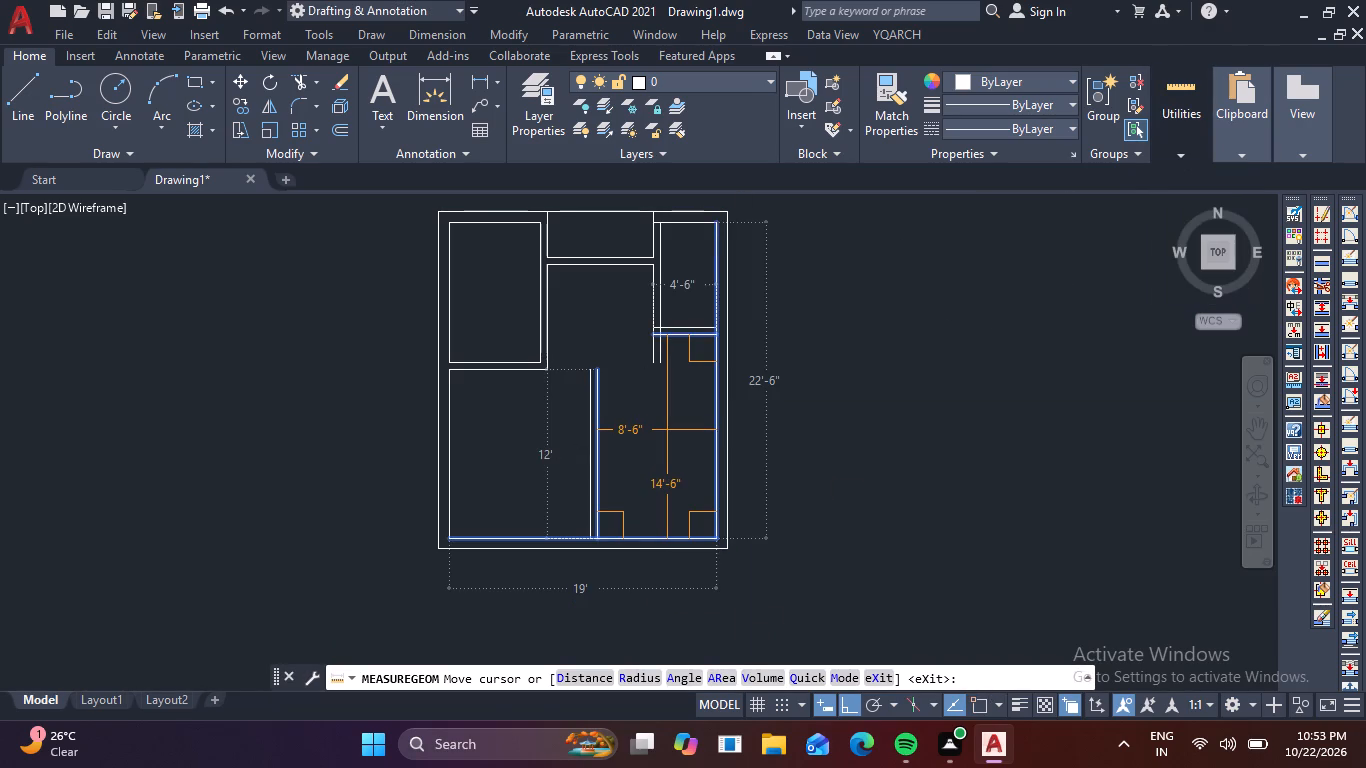
{"action": "key", "text": "Escape"}
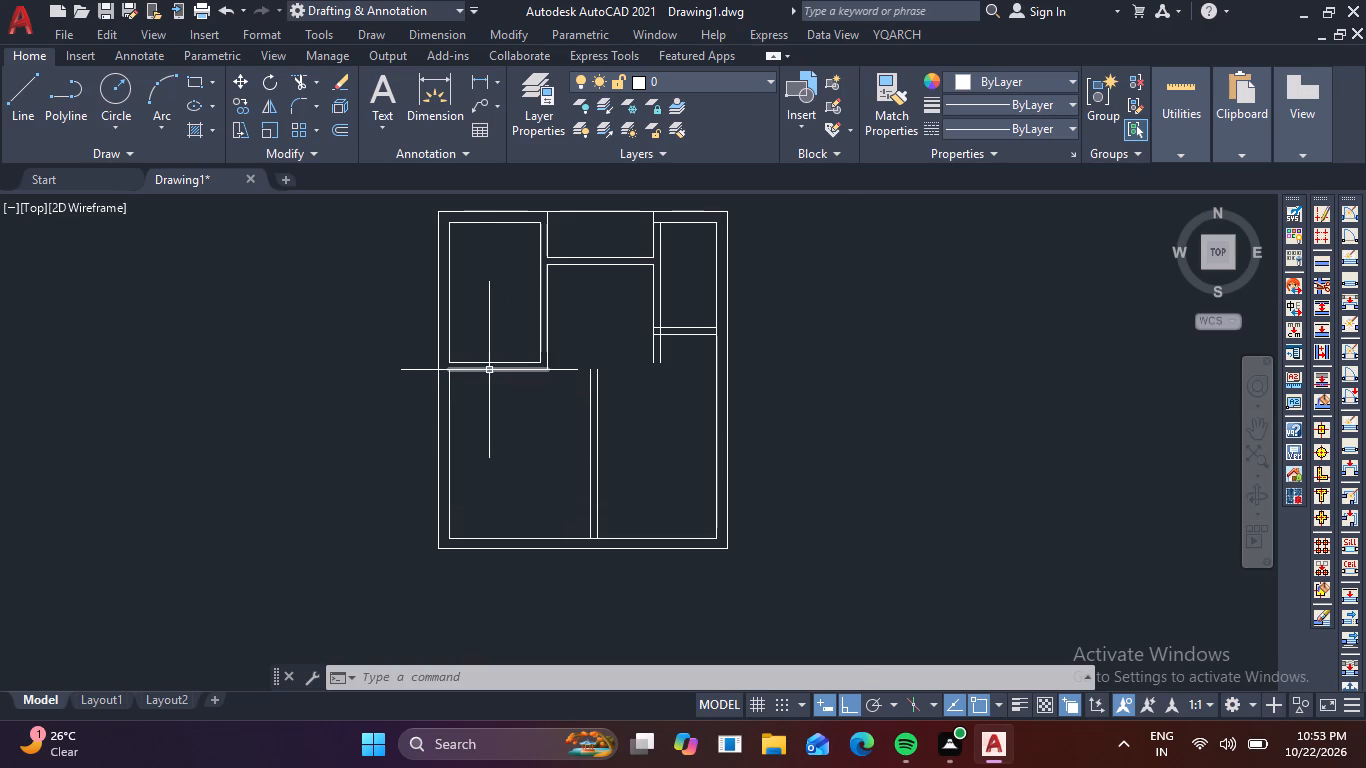
Draw an L-shaped outline in the upper-left room's lower-right corner, rising from the bottom wall and running about 3'-9" to the right wall.
{"action": "scroll", "coordinate": [487, 367], "scroll_direction": "up", "scroll_amount": 1}
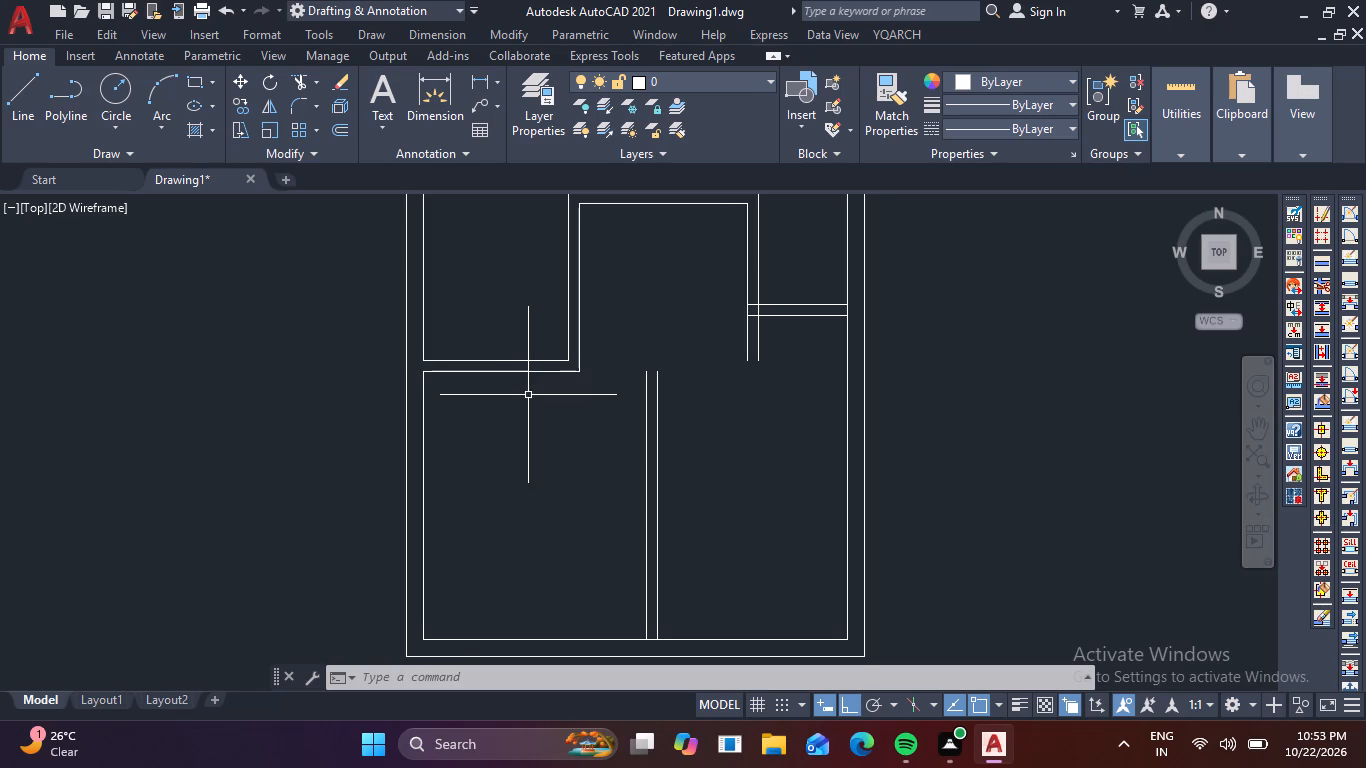
{"action": "scroll", "coordinate": [528, 395], "scroll_direction": "up", "scroll_amount": 2}
{"action": "scroll", "coordinate": [529, 390], "scroll_direction": "down", "scroll_amount": 1}
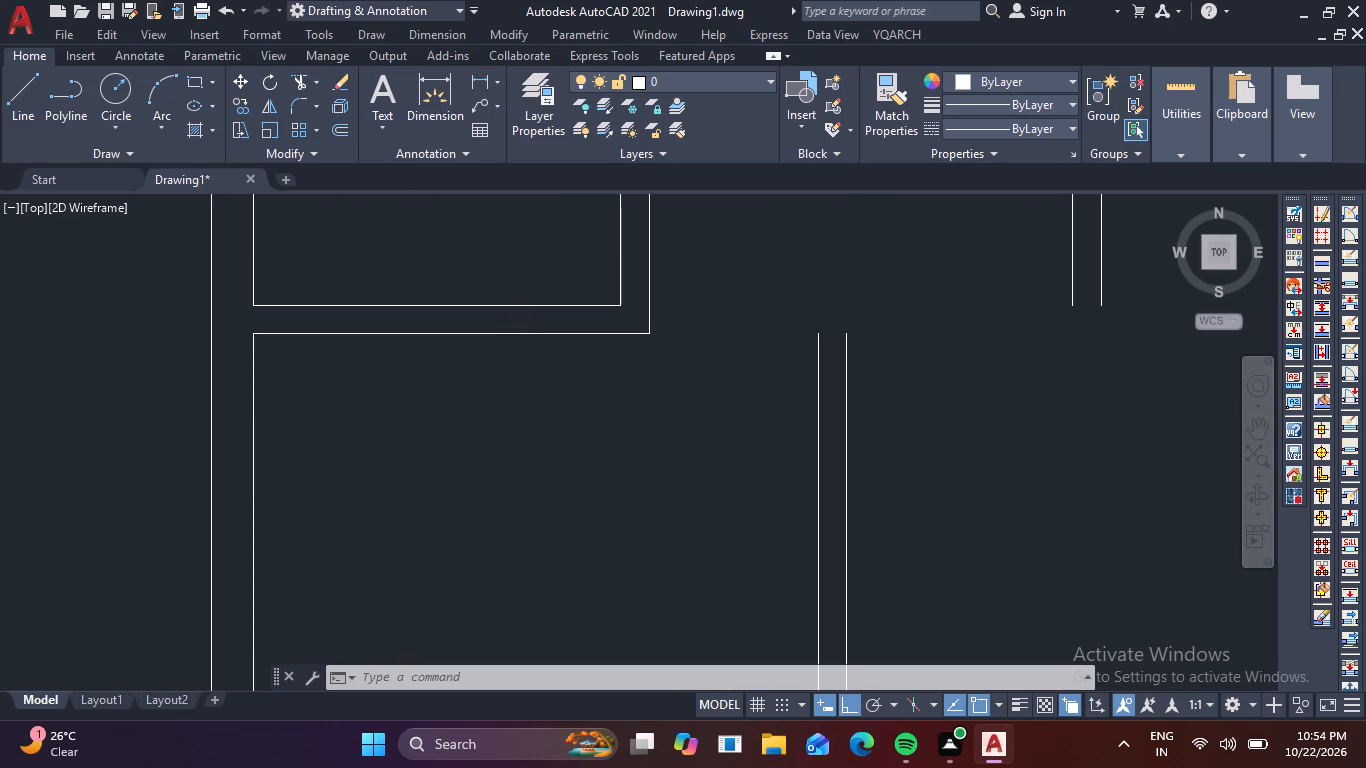
{"action": "middle_click_drag", "start_coordinate": [529, 389], "coordinate": [545, 492]}
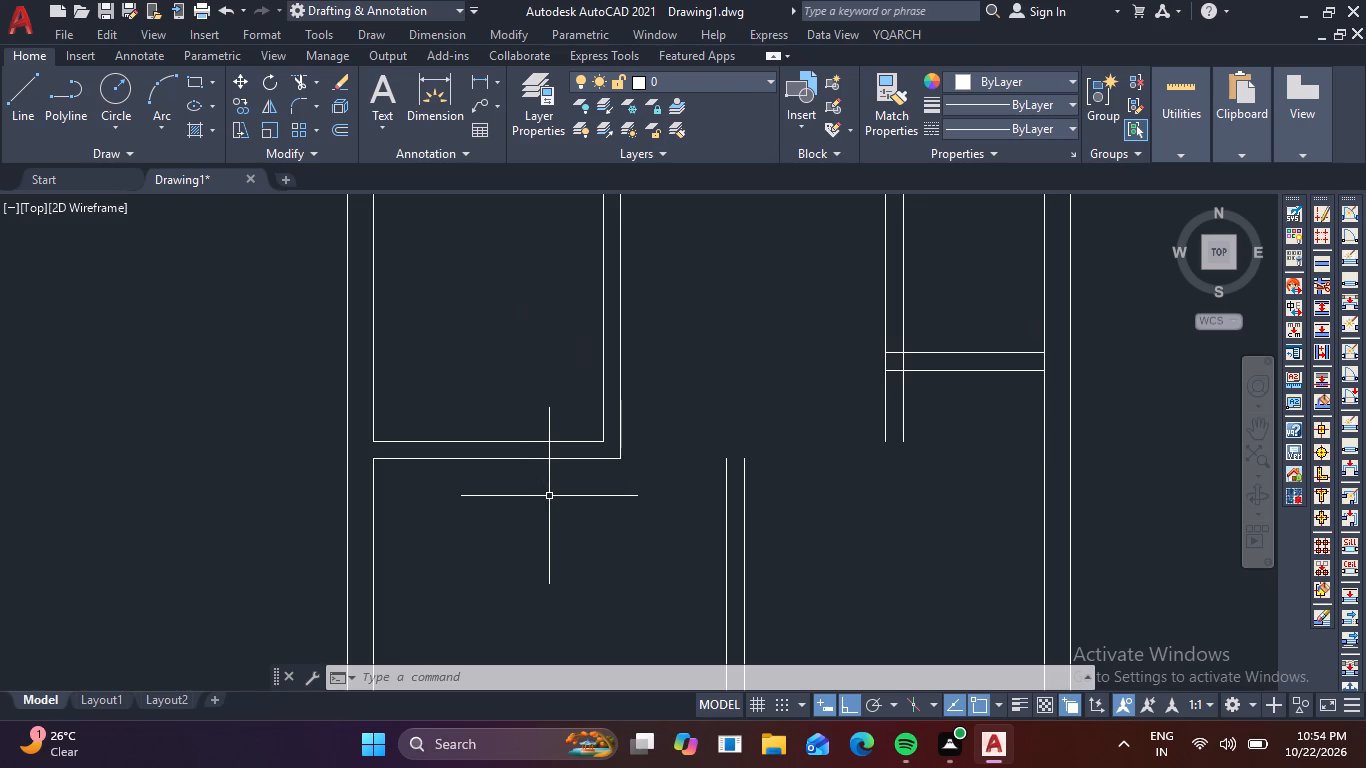
{"action": "key", "text": "l"}
{"action": "key", "text": "space"}
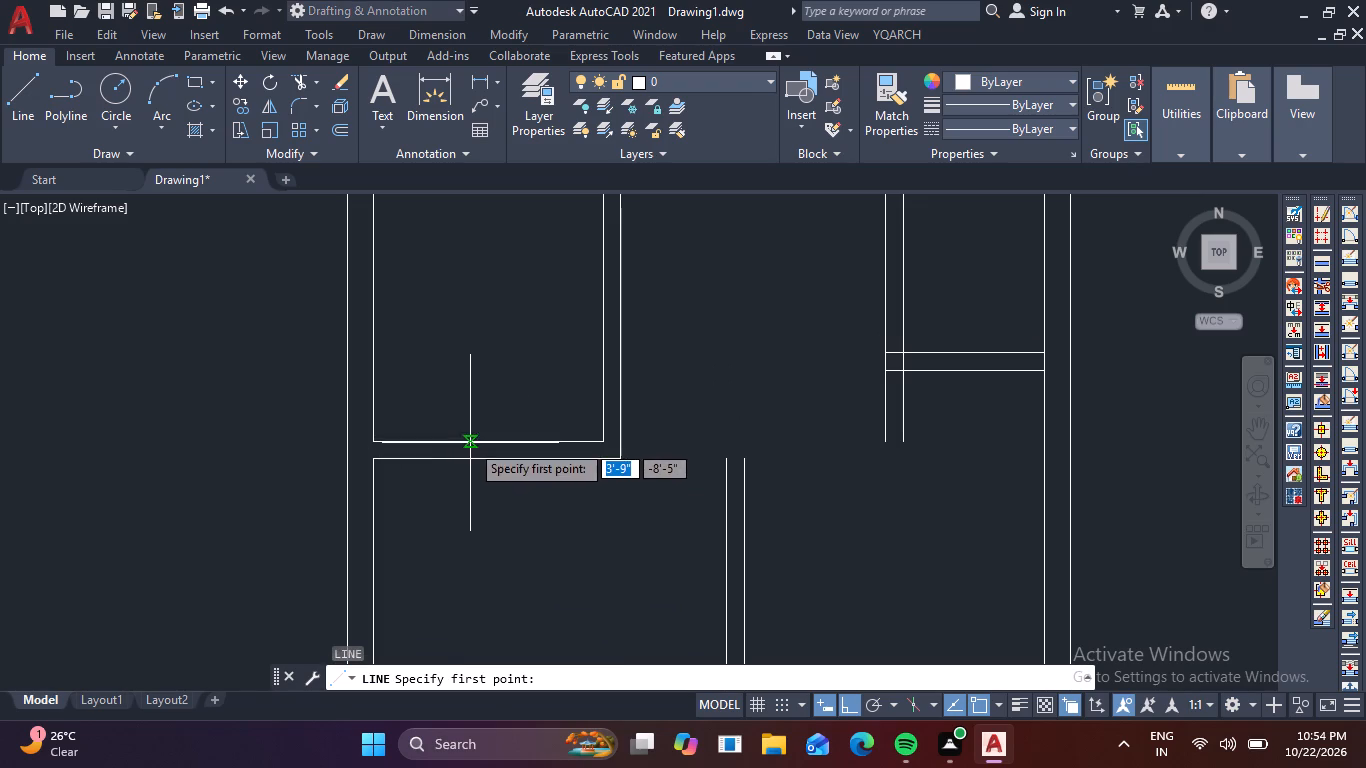
{"action": "left_click", "coordinate": [470, 443]}
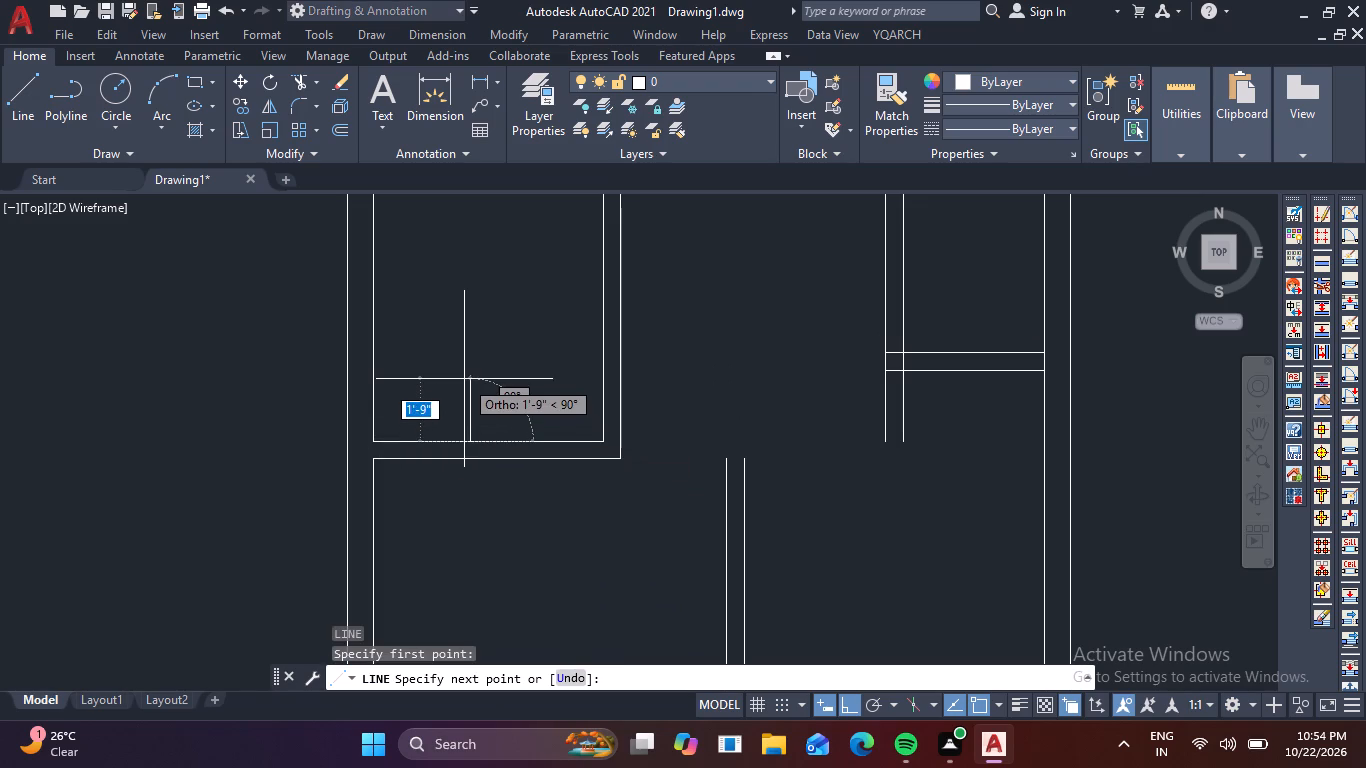
{"action": "left_click", "coordinate": [464, 372]}
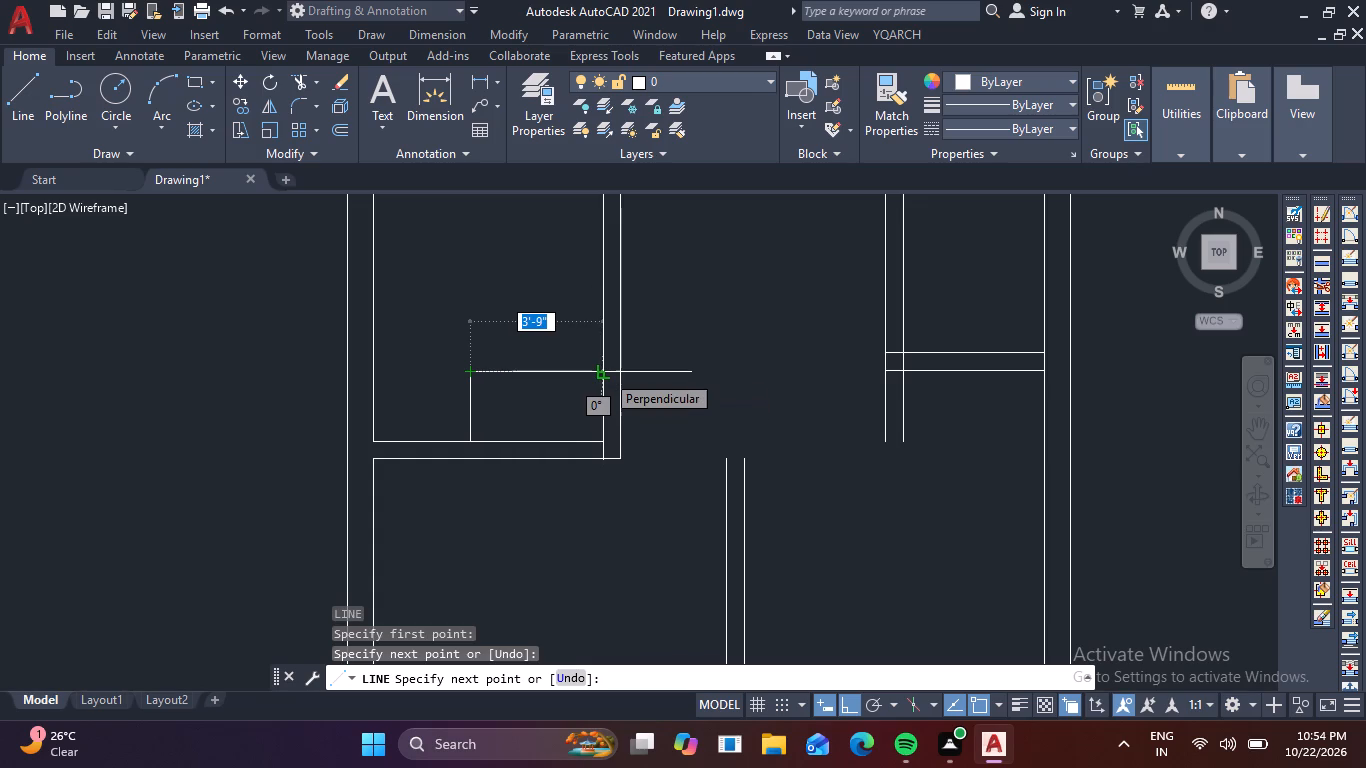
{"action": "left_click", "coordinate": [605, 373]}
{"action": "key", "text": "Escape"}
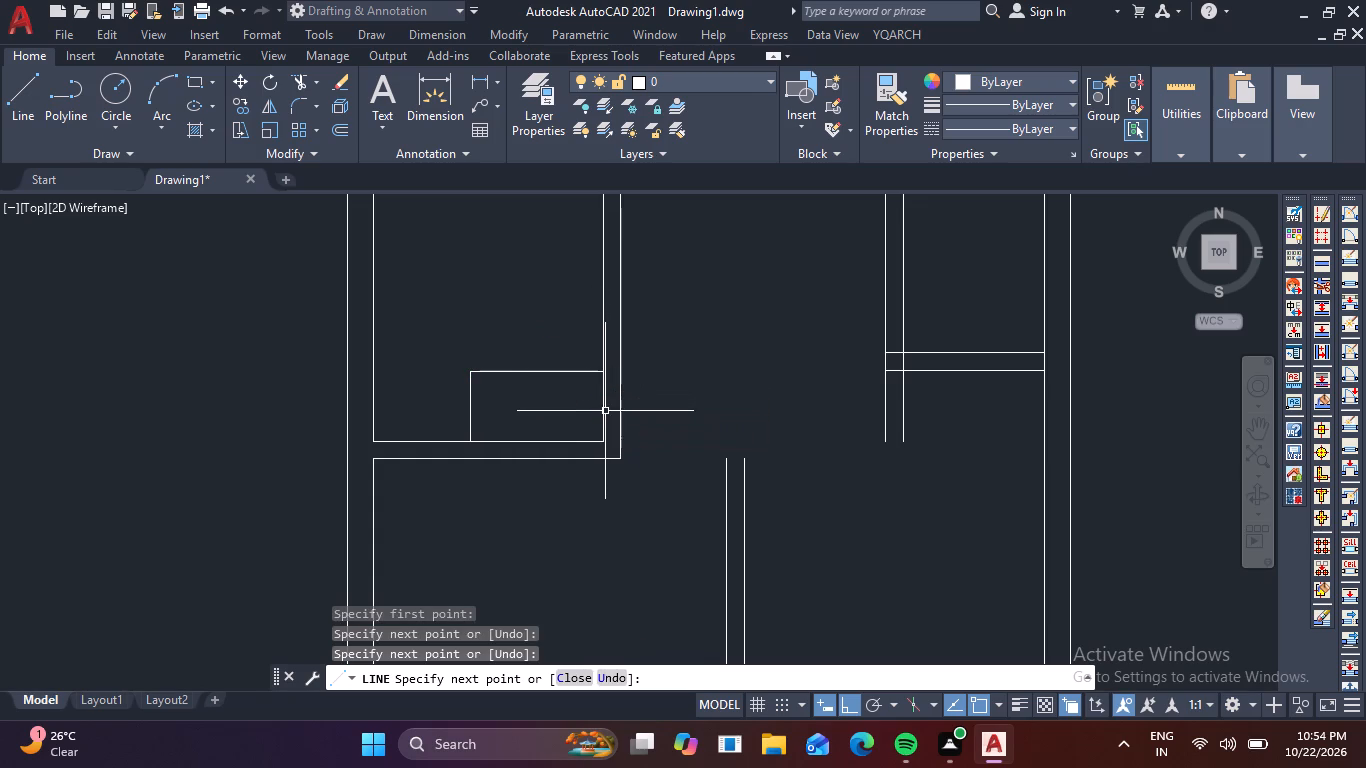
Offset both lines of the L-shaped outline 6" inward to form the small enclosure's partition walls.
{"action": "key", "text": "o"}
{"action": "key", "text": "space"}
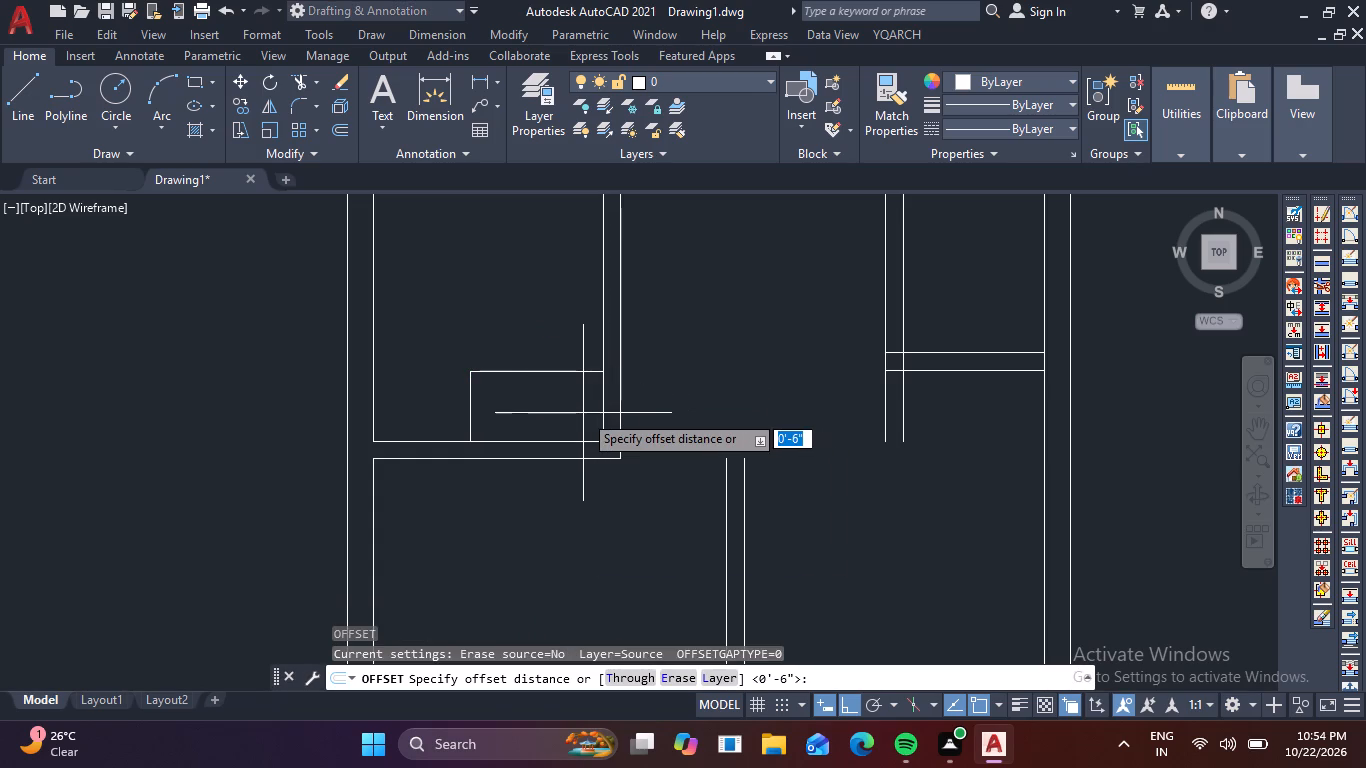
{"action": "type", "text": "6"}
{"action": "key", "text": "space"}
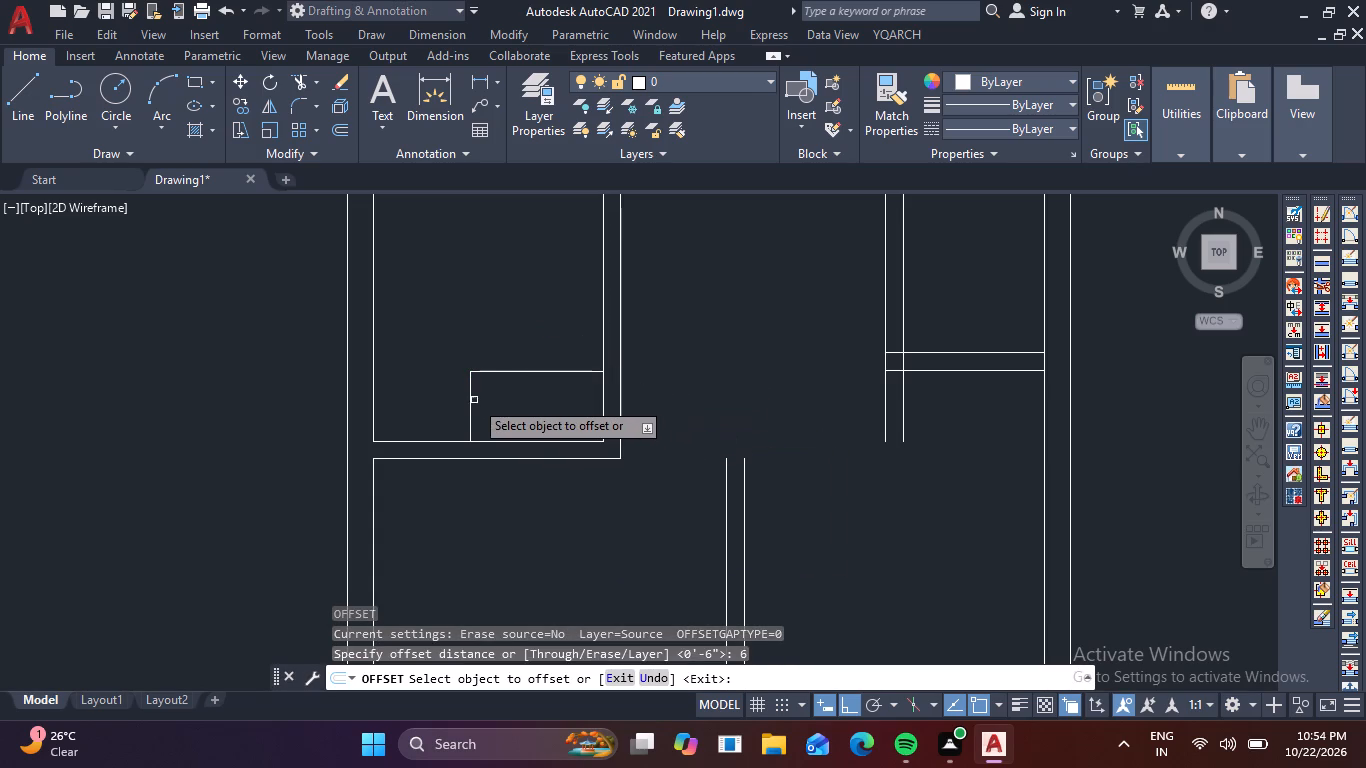
{"action": "left_click", "coordinate": [472, 408]}
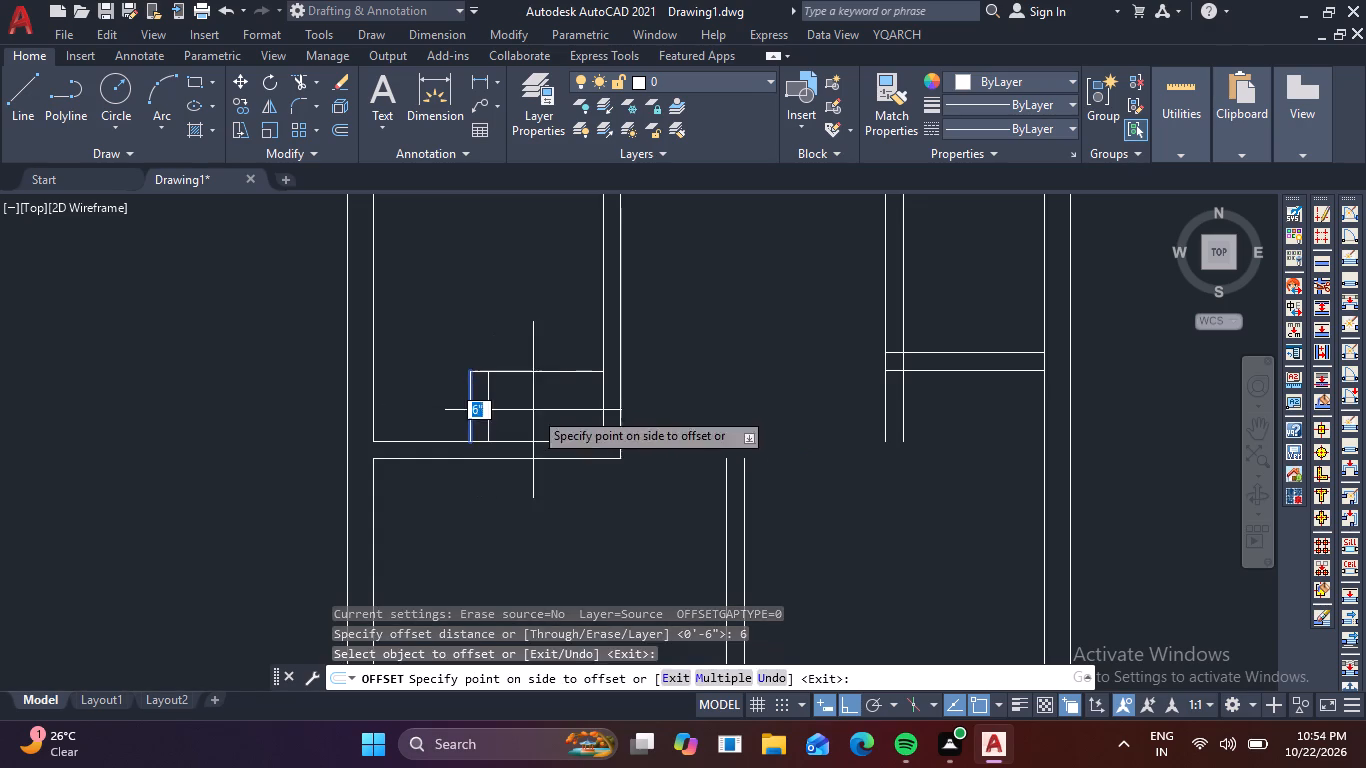
{"action": "left_click", "coordinate": [533, 410]}
{"action": "left_click", "coordinate": [541, 376]}
{"action": "left_click", "coordinate": [546, 369]}
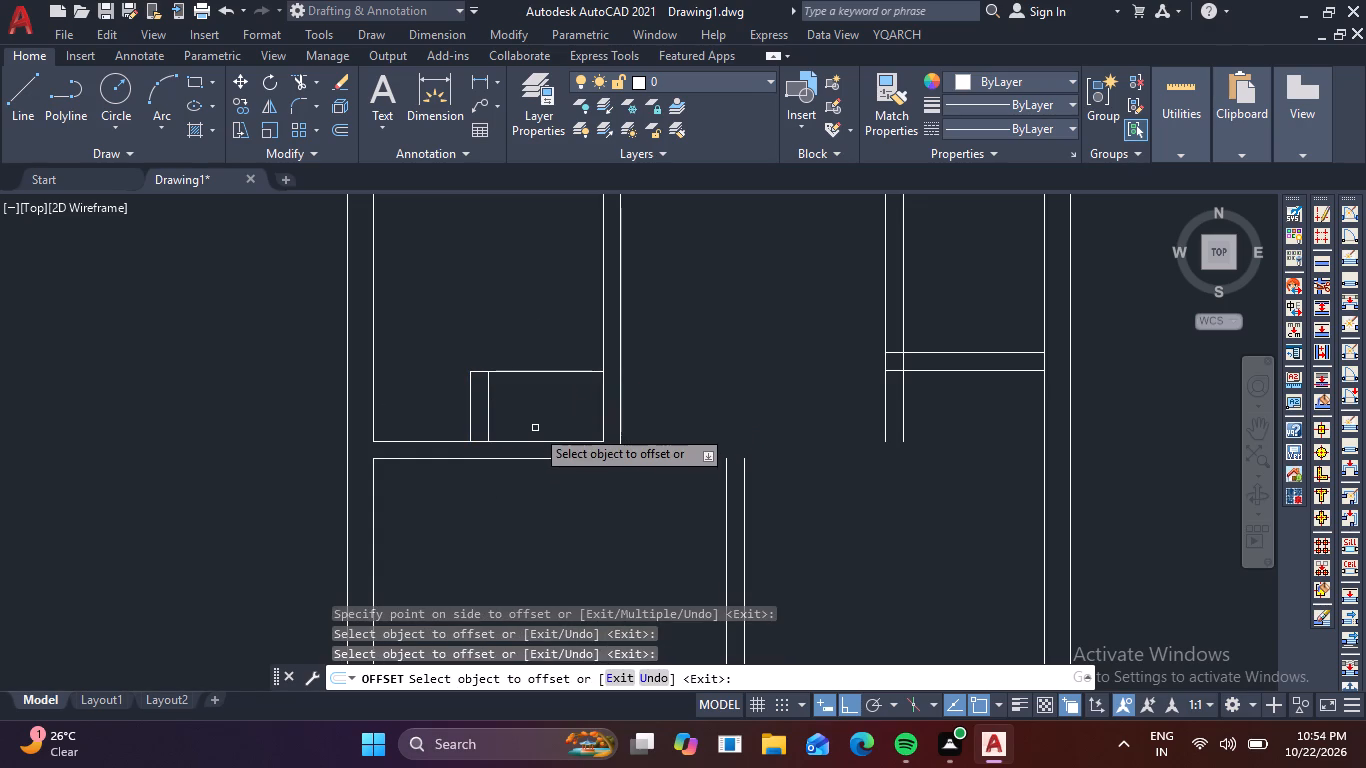
{"action": "left_click", "coordinate": [553, 372]}
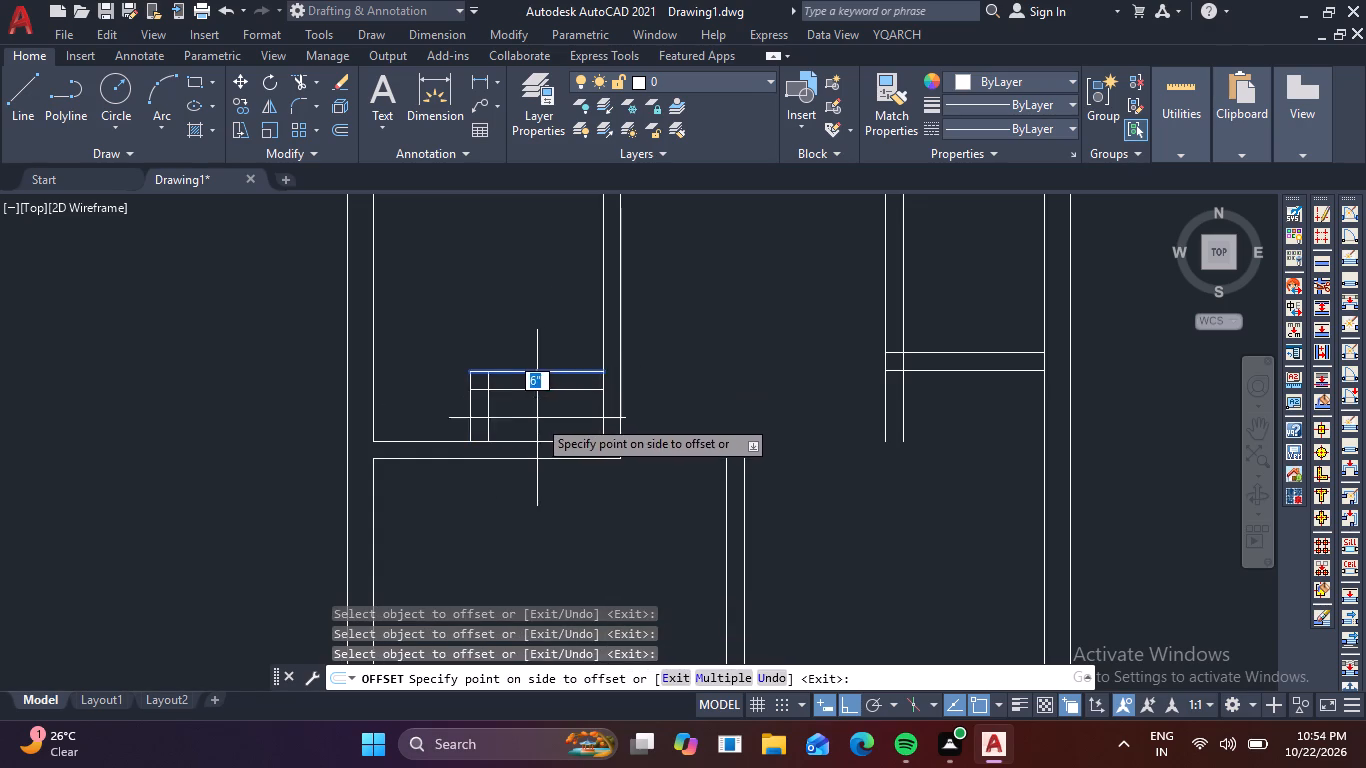
{"action": "left_click", "coordinate": [537, 418]}
{"action": "key", "text": "Escape"}
Trim the overlapping inner corner and the room wall segments crossing the ends of the small enclosure's new partitions.
{"action": "key", "text": "t"}
{"action": "key", "text": "r"}
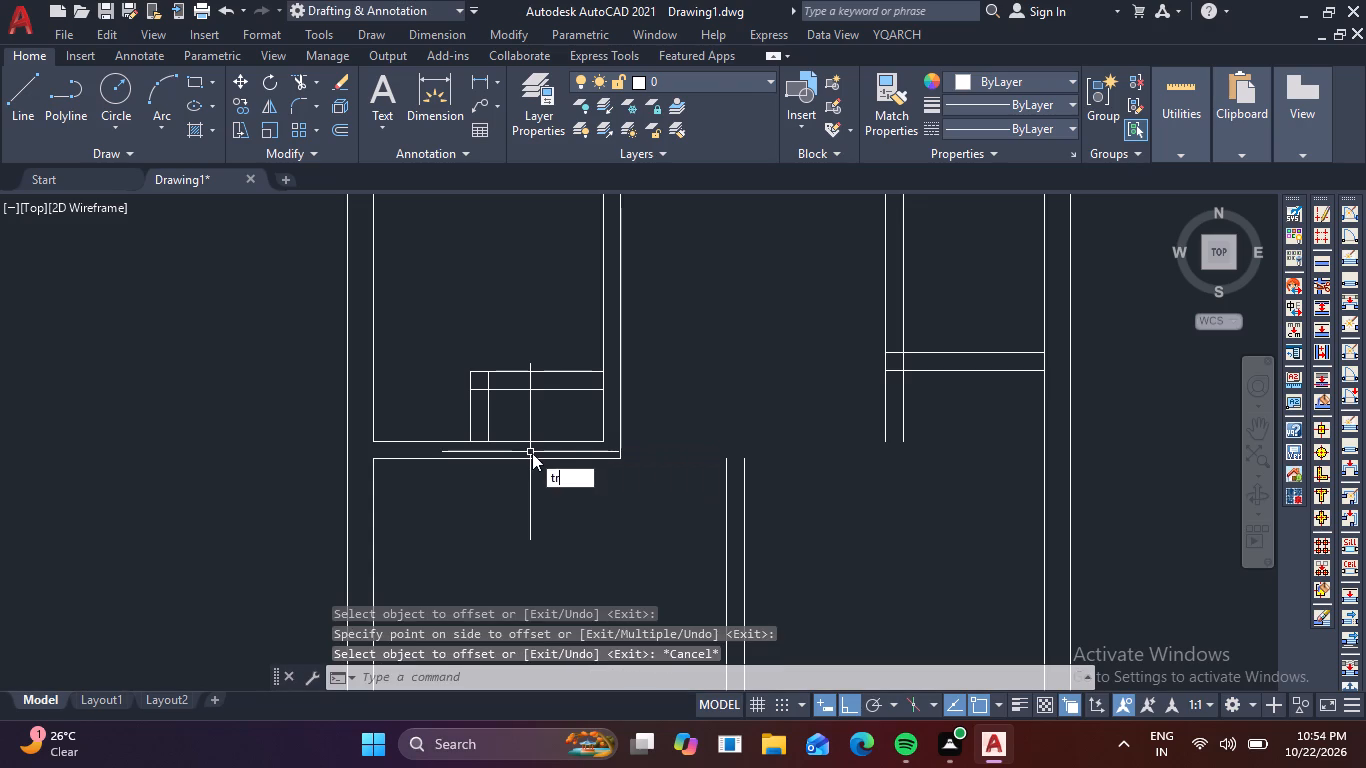
{"action": "key", "text": "space"}
{"action": "scroll", "coordinate": [490, 369], "scroll_direction": "up", "scroll_amount": 2}
{"action": "left_click", "coordinate": [488, 398]}
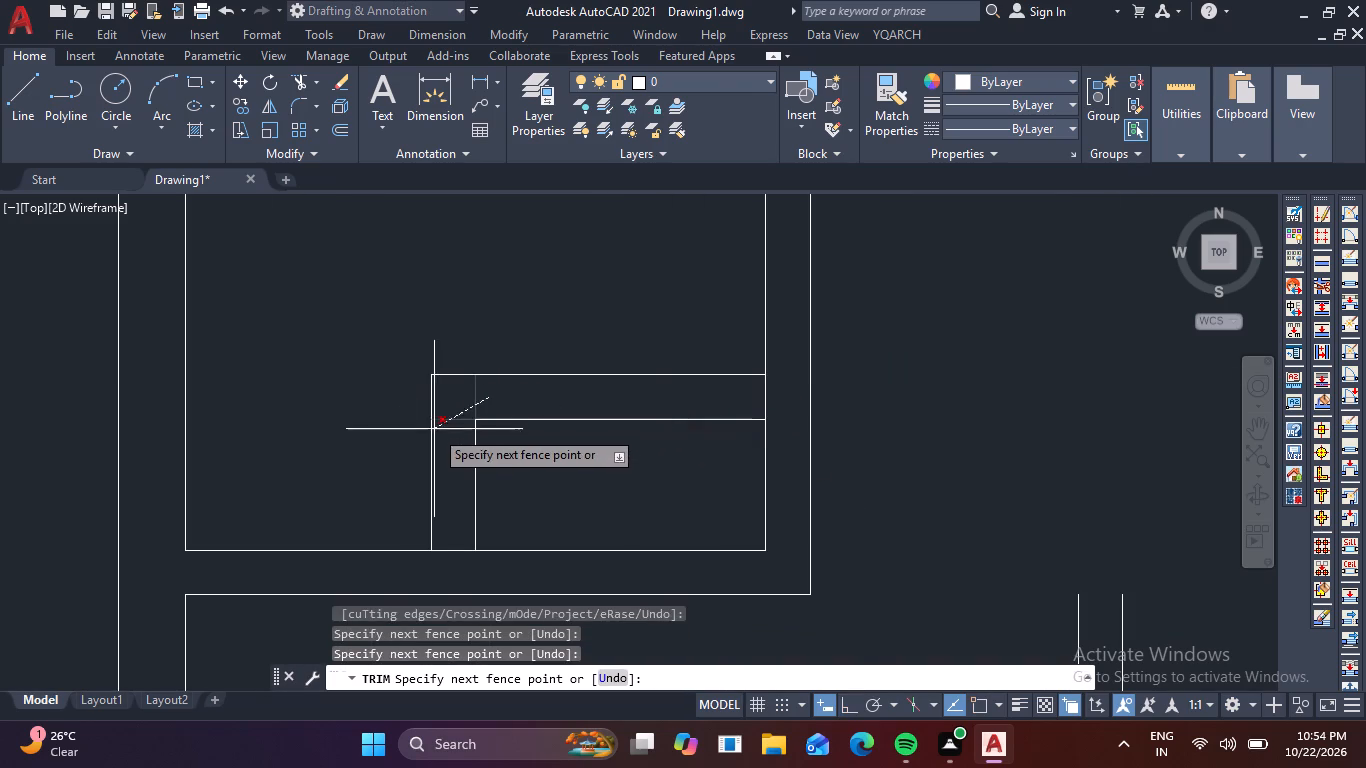
{"action": "left_click", "coordinate": [434, 430]}
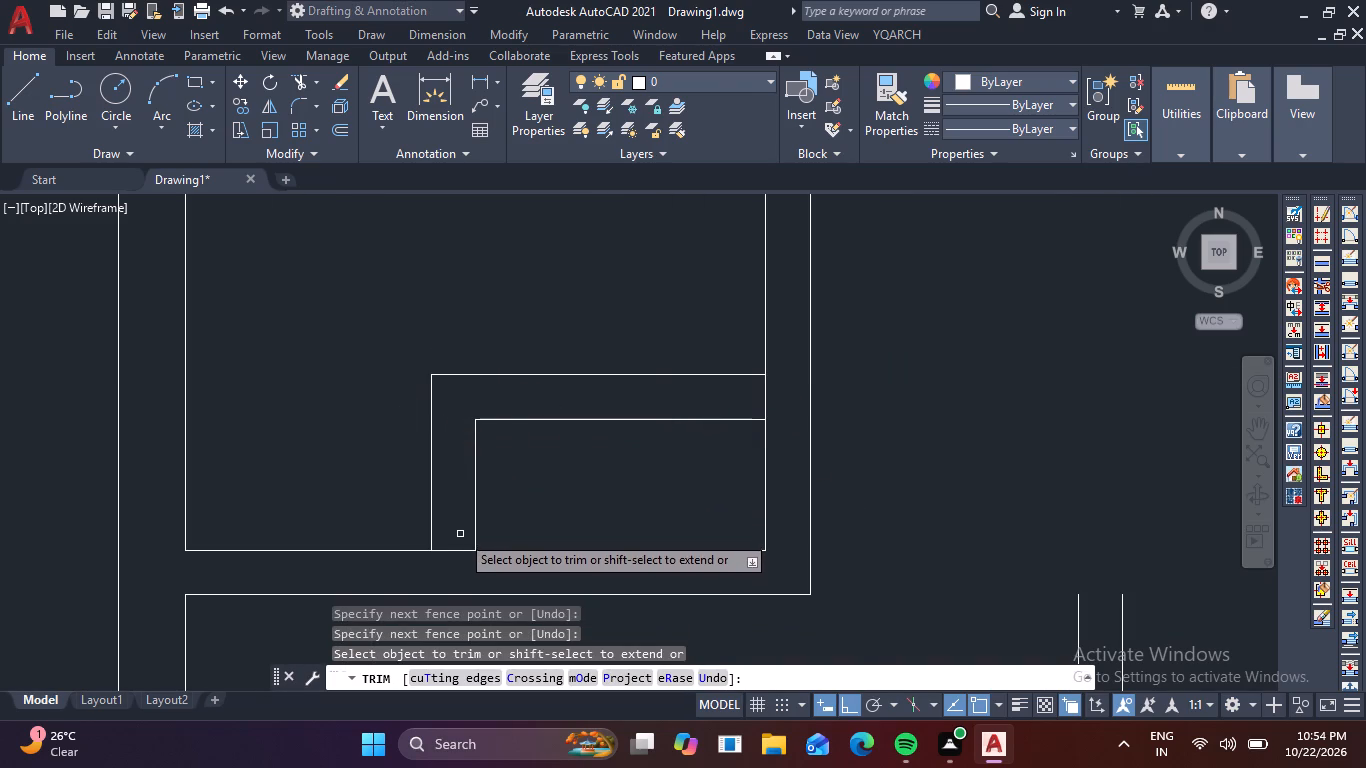
{"action": "left_click", "coordinate": [449, 551]}
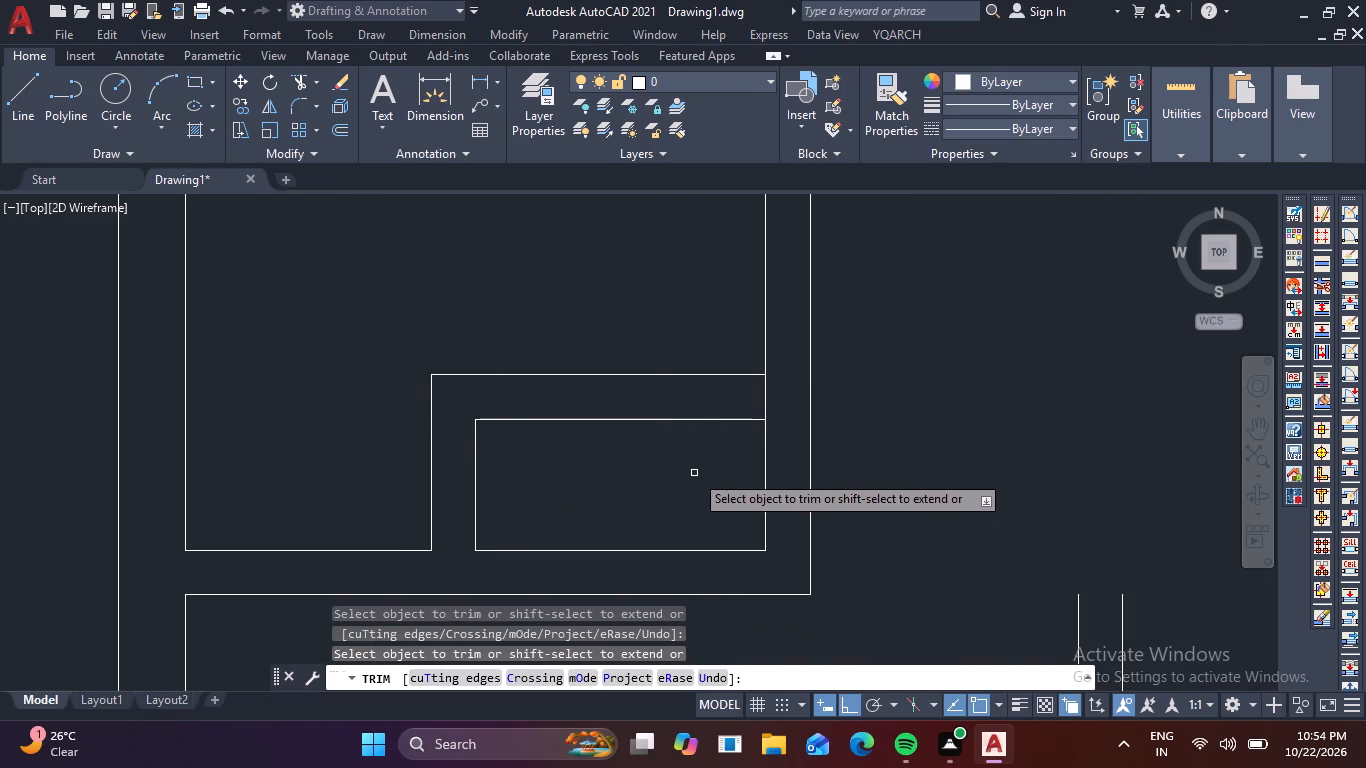
{"action": "left_click", "coordinate": [766, 406]}
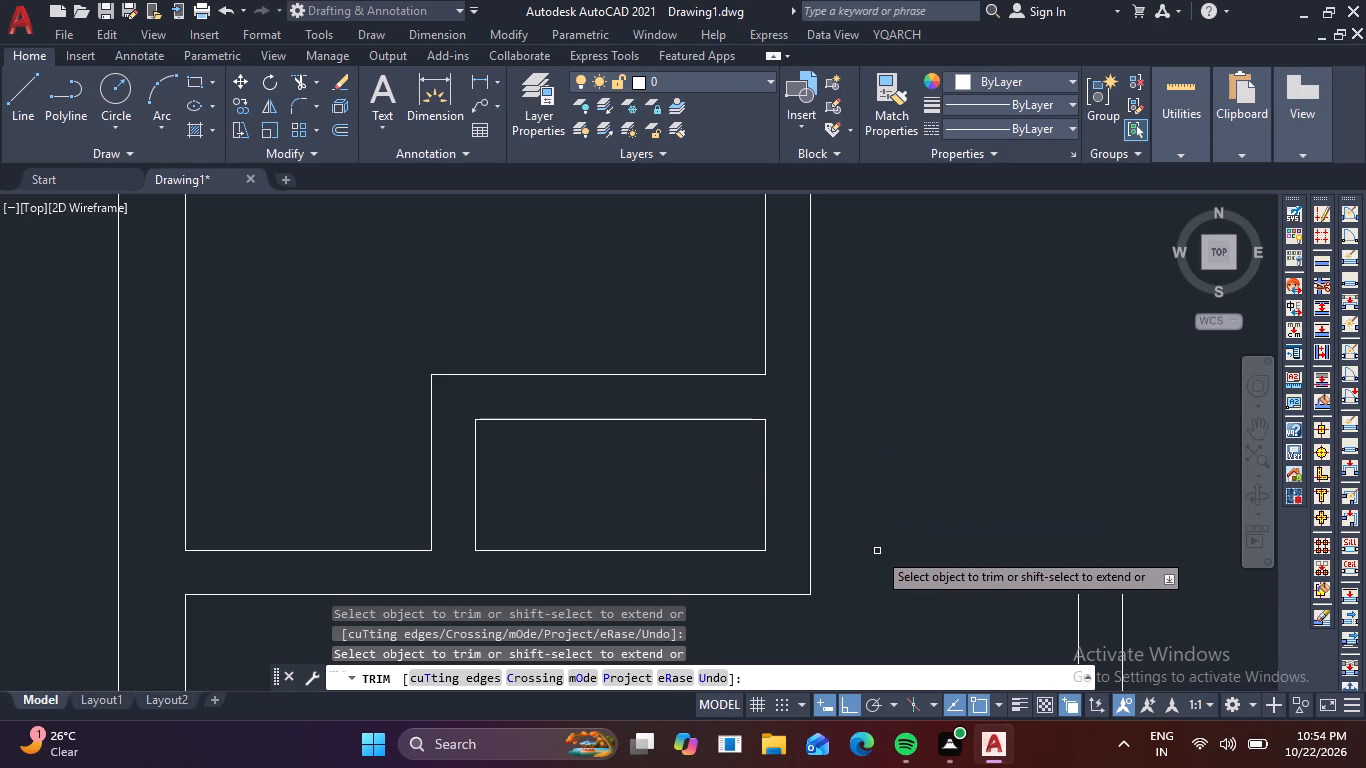
{"action": "key", "text": "Escape"}
{"action": "key", "text": "Escape"}
Draw a short wall stub outline projecting right from the outer corner below the small enclosure, closing back at the wall's lower corner.
{"action": "scroll", "coordinate": [915, 486], "scroll_direction": "down", "scroll_amount": 1}
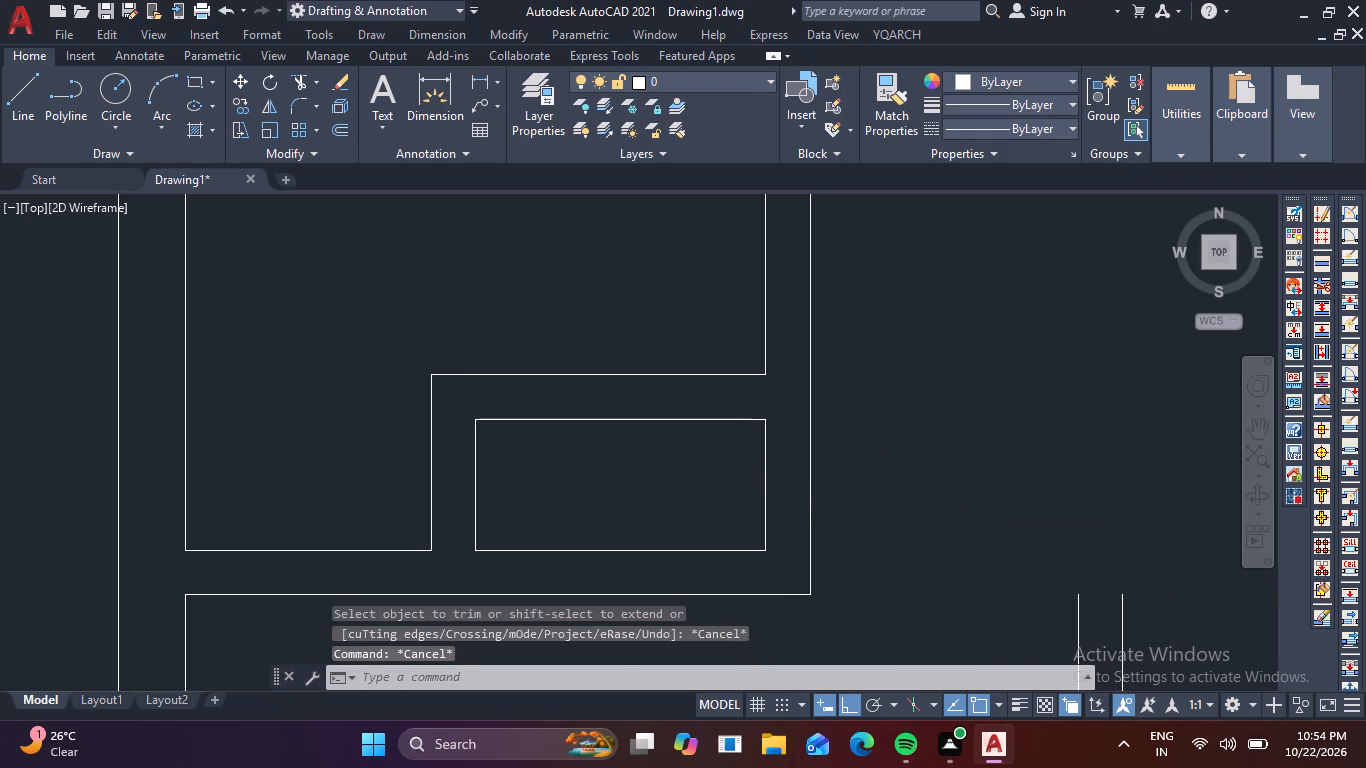
{"action": "middle_click_drag", "start_coordinate": [915, 486], "coordinate": [871, 567]}
{"action": "scroll", "coordinate": [874, 564], "scroll_direction": "down", "scroll_amount": 1}
{"action": "middle_click_drag", "start_coordinate": [861, 558], "coordinate": [851, 550]}
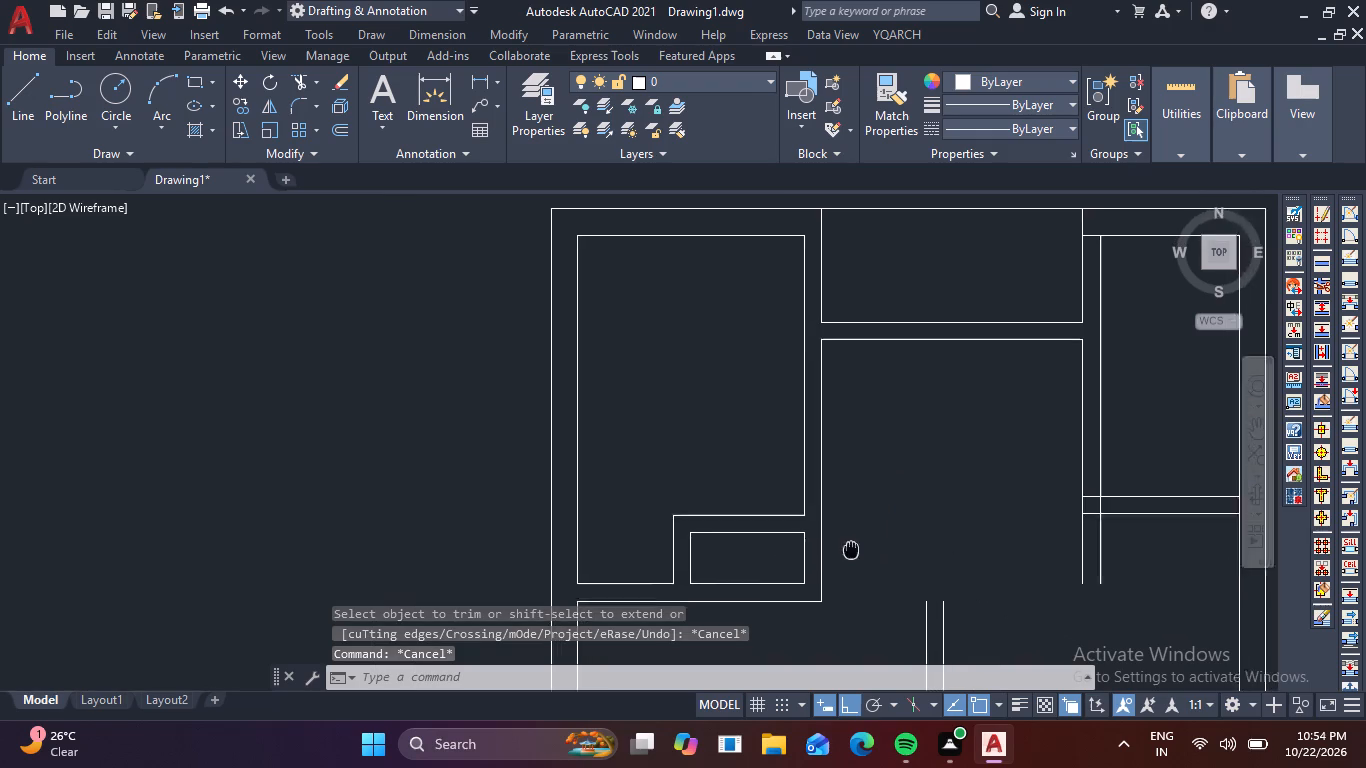
{"action": "middle_click_drag", "start_coordinate": [851, 550], "coordinate": [828, 532]}
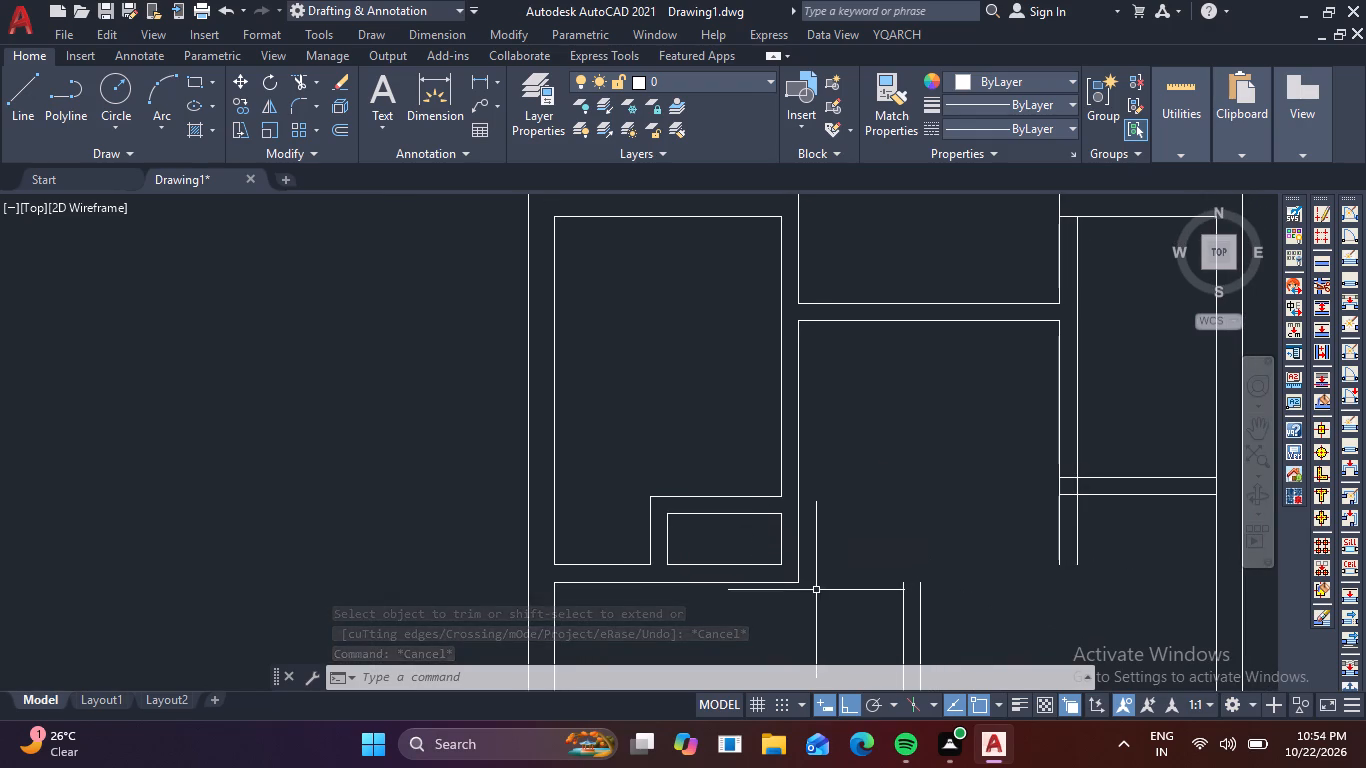
{"action": "key", "text": "l"}
{"action": "key", "text": "space"}
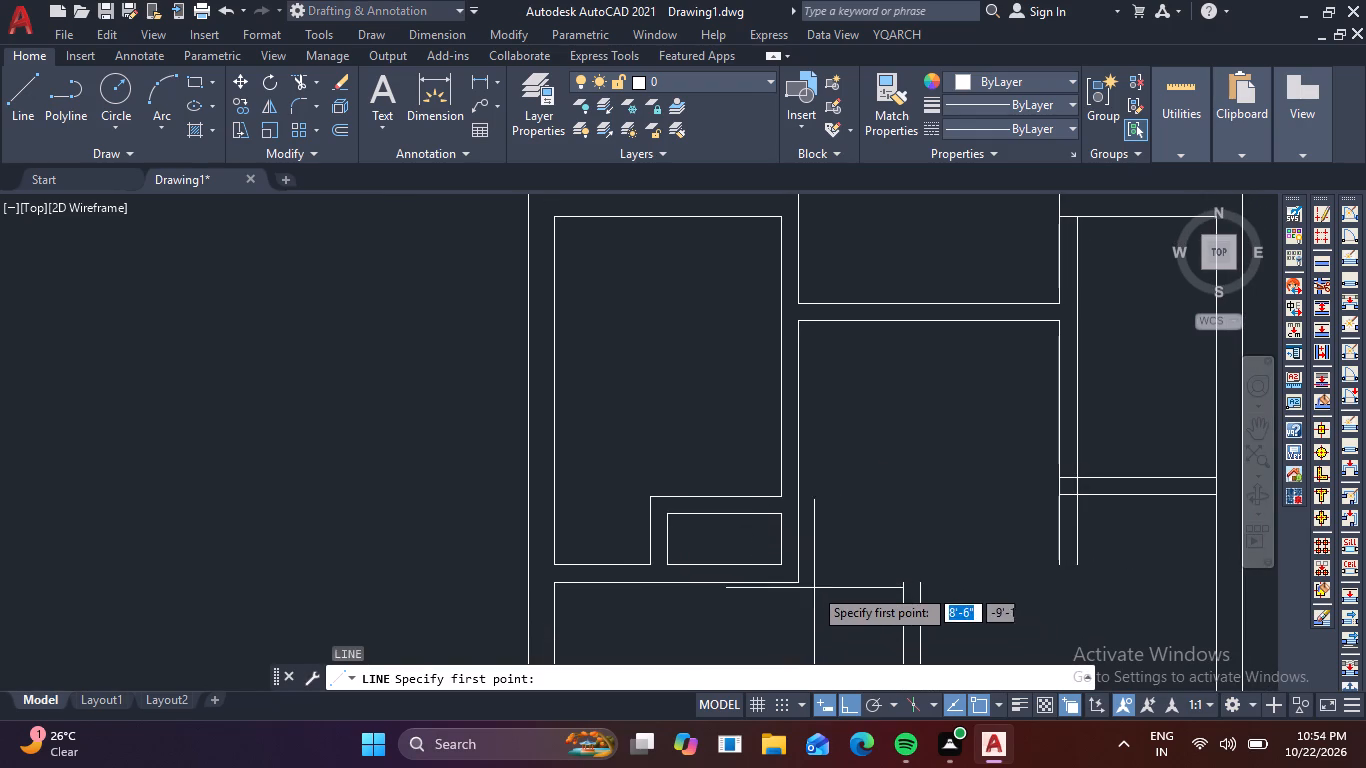
{"action": "scroll", "coordinate": [812, 582], "scroll_direction": "up", "scroll_amount": 4}
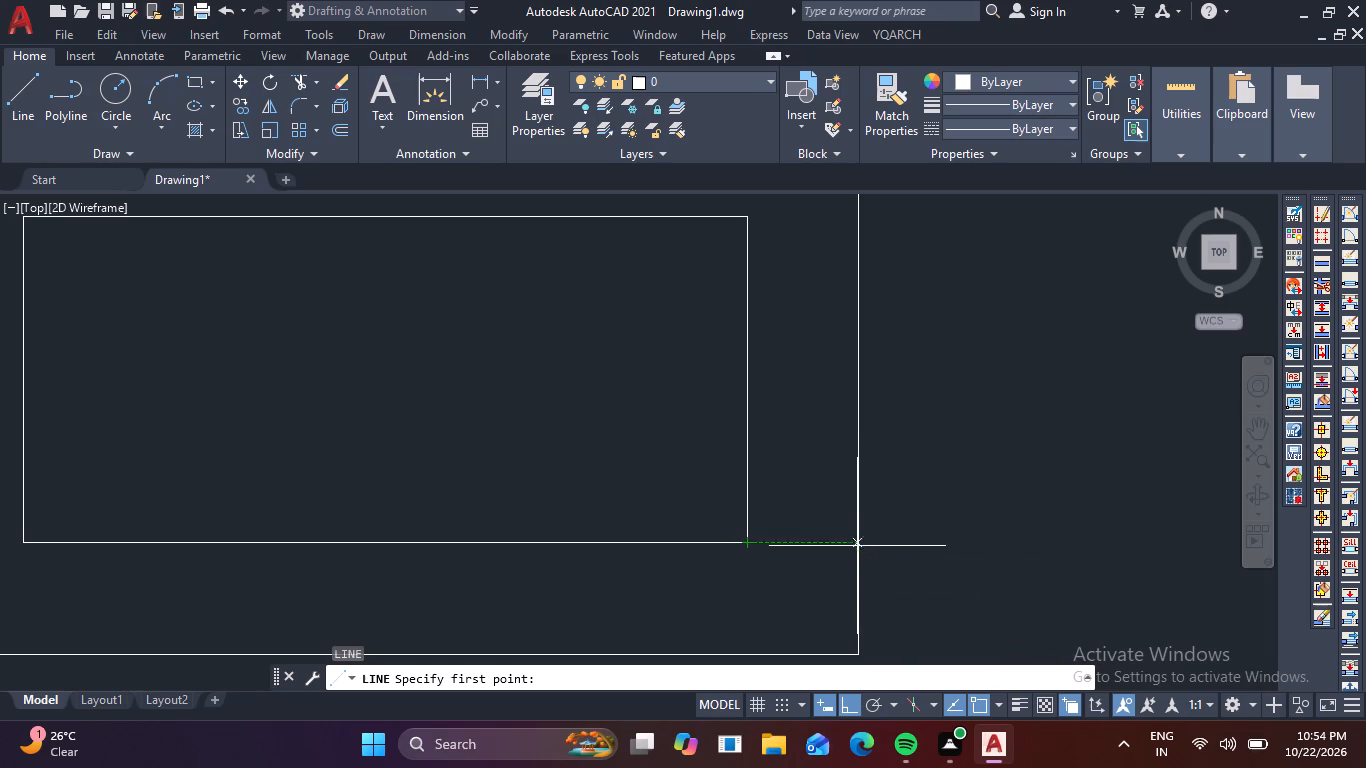
{"action": "left_click", "coordinate": [871, 538]}
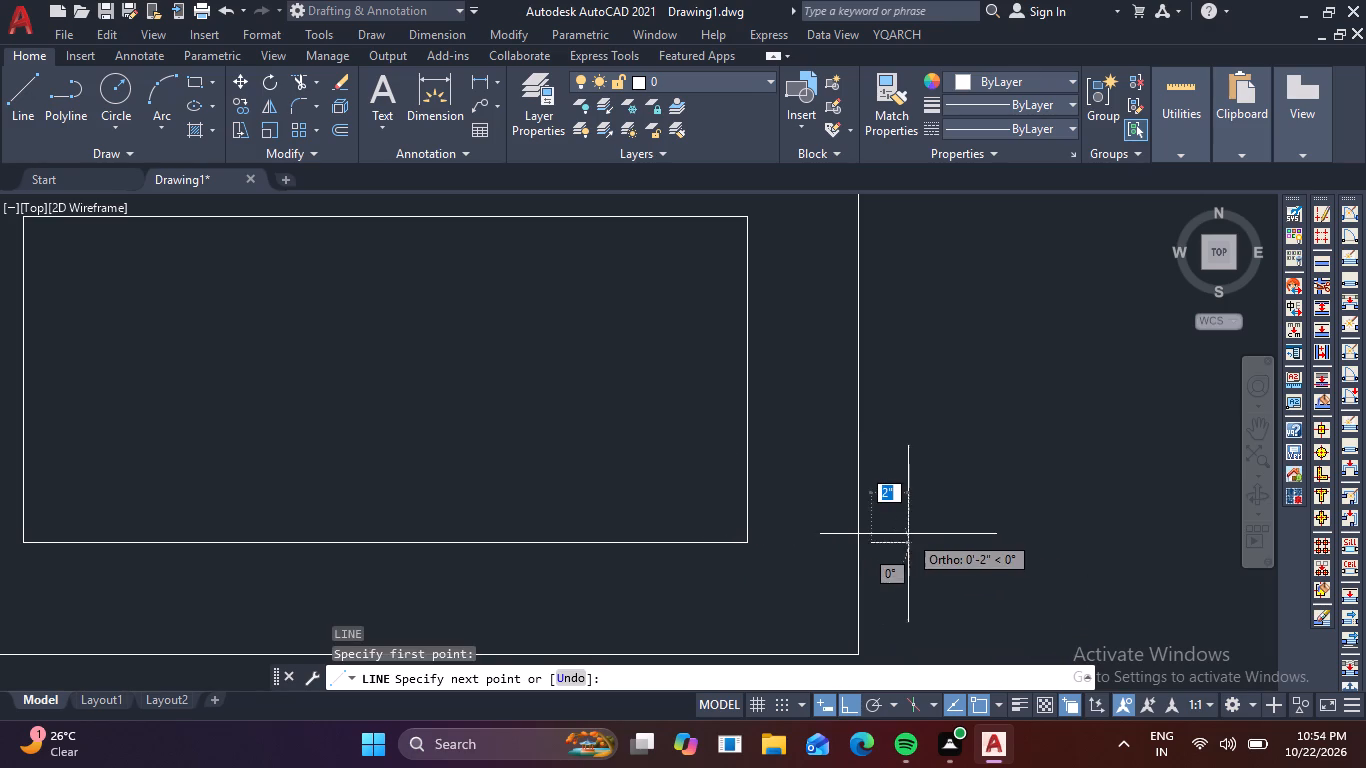
{"action": "scroll", "coordinate": [934, 542], "scroll_direction": "down", "scroll_amount": 1}
{"action": "middle_click_drag", "start_coordinate": [936, 543], "coordinate": [745, 499]}
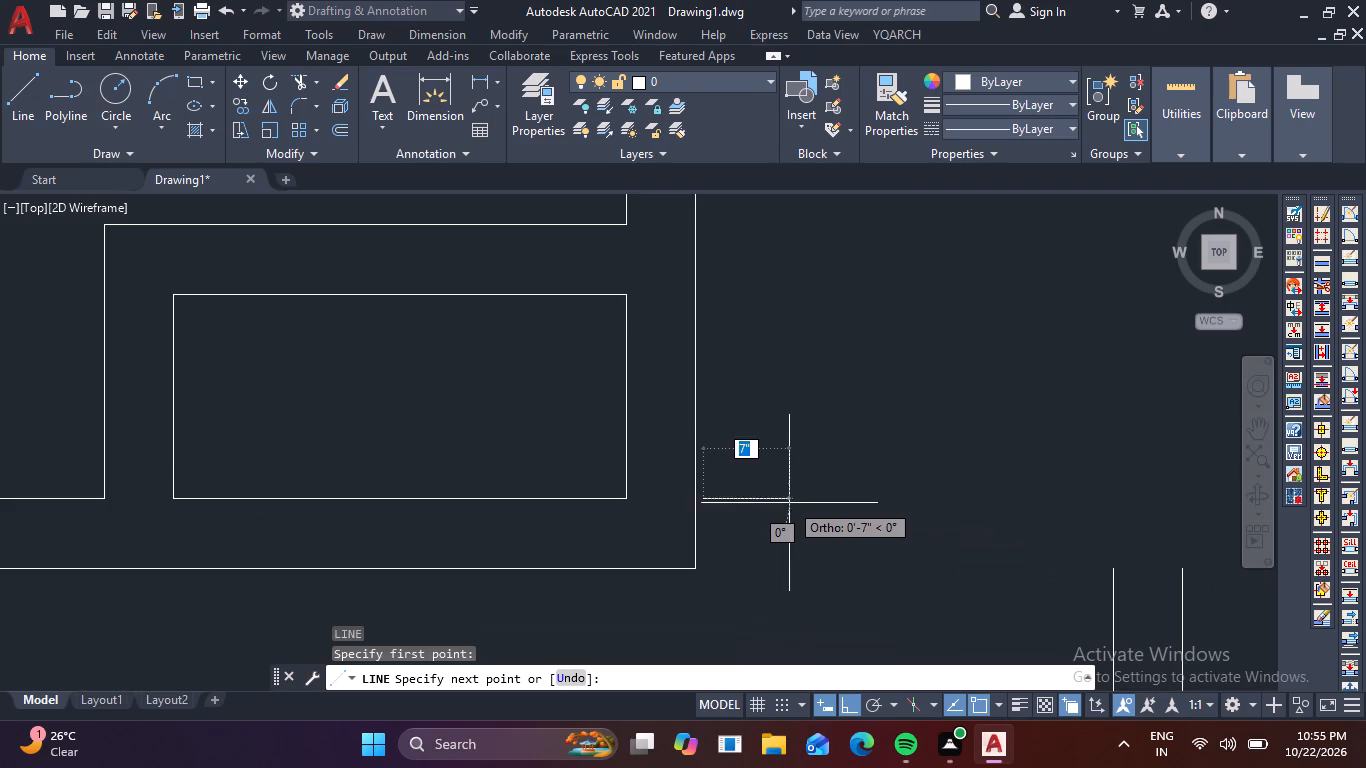
{"action": "left_click", "coordinate": [747, 521]}
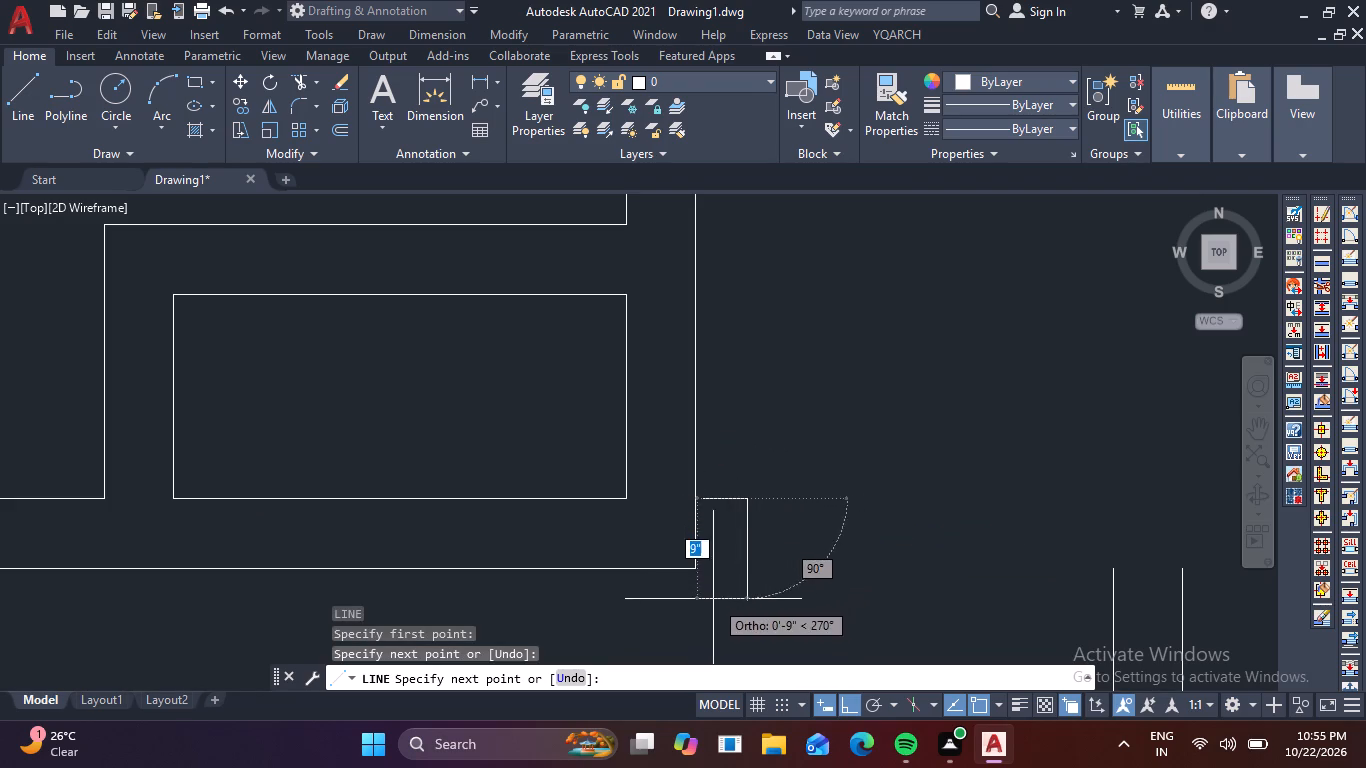
{"action": "left_click", "coordinate": [746, 569]}
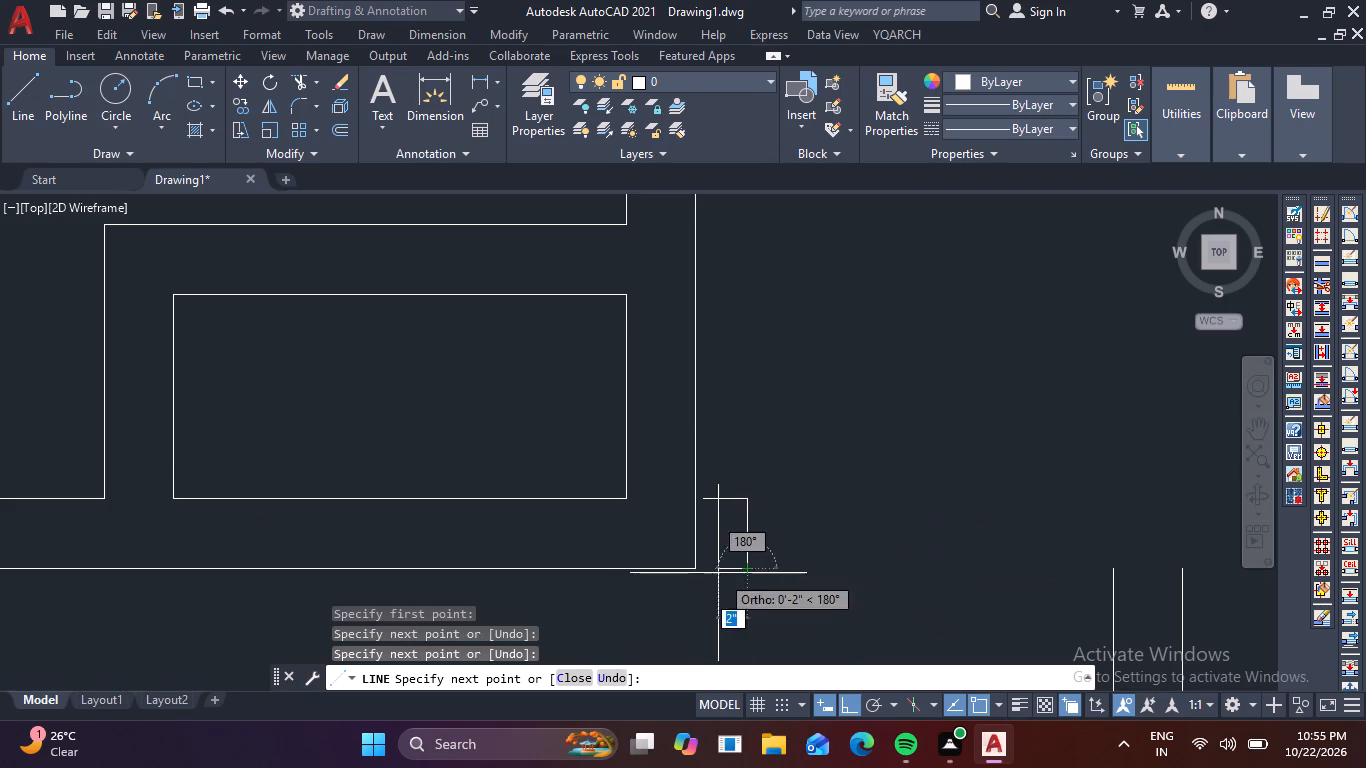
{"action": "left_click", "coordinate": [701, 571]}
{"action": "key", "text": "space"}
Extend the stub's upper line to meet the adjacent vertical wall line.
{"action": "type", "text": "ex"}
{"action": "key", "text": "space"}
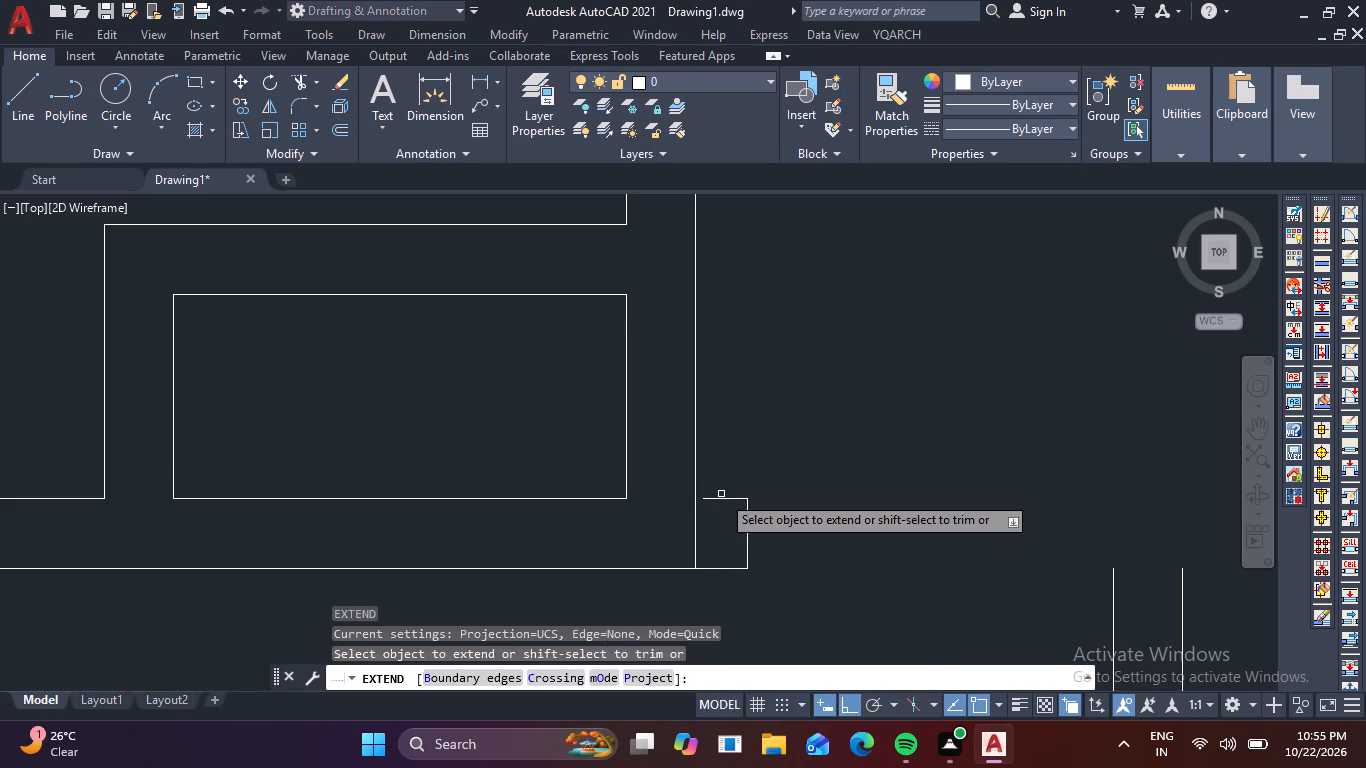
{"action": "left_click", "coordinate": [718, 502]}
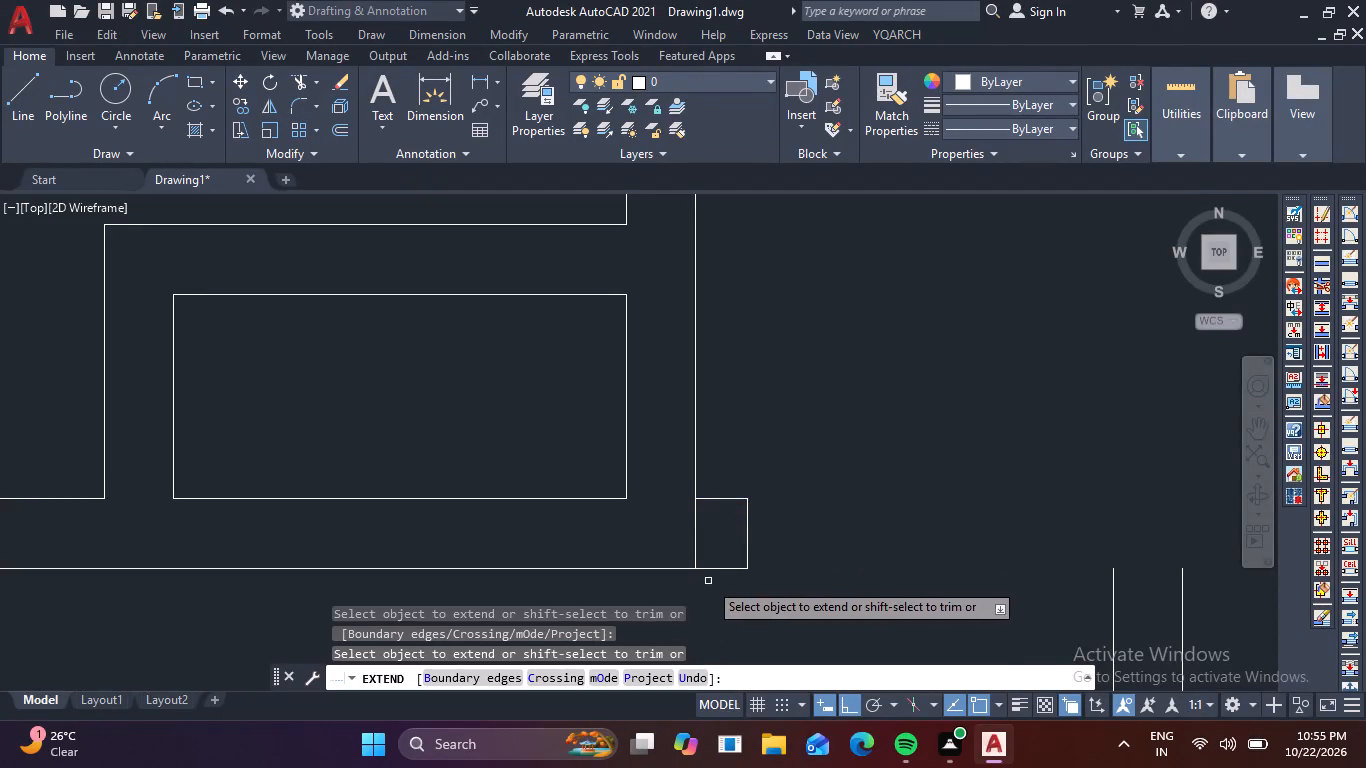
{"action": "key", "text": "Escape"}
{"action": "key", "text": "Escape"}
Trim the vertical wall line crossing the base of the stub so it opens into the wall.
{"action": "type", "text": "tr"}
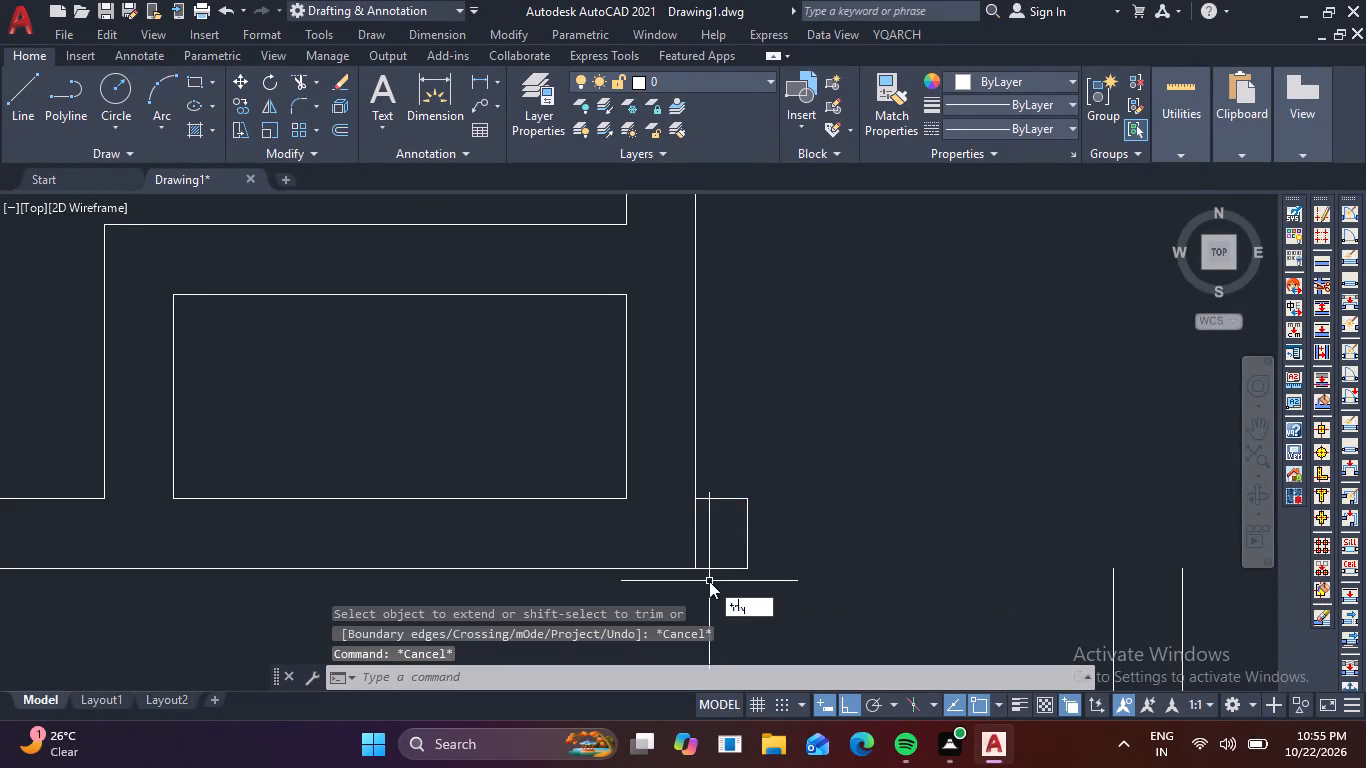
{"action": "key", "text": "space"}
{"action": "left_click", "coordinate": [719, 525]}
{"action": "left_click", "coordinate": [646, 528]}
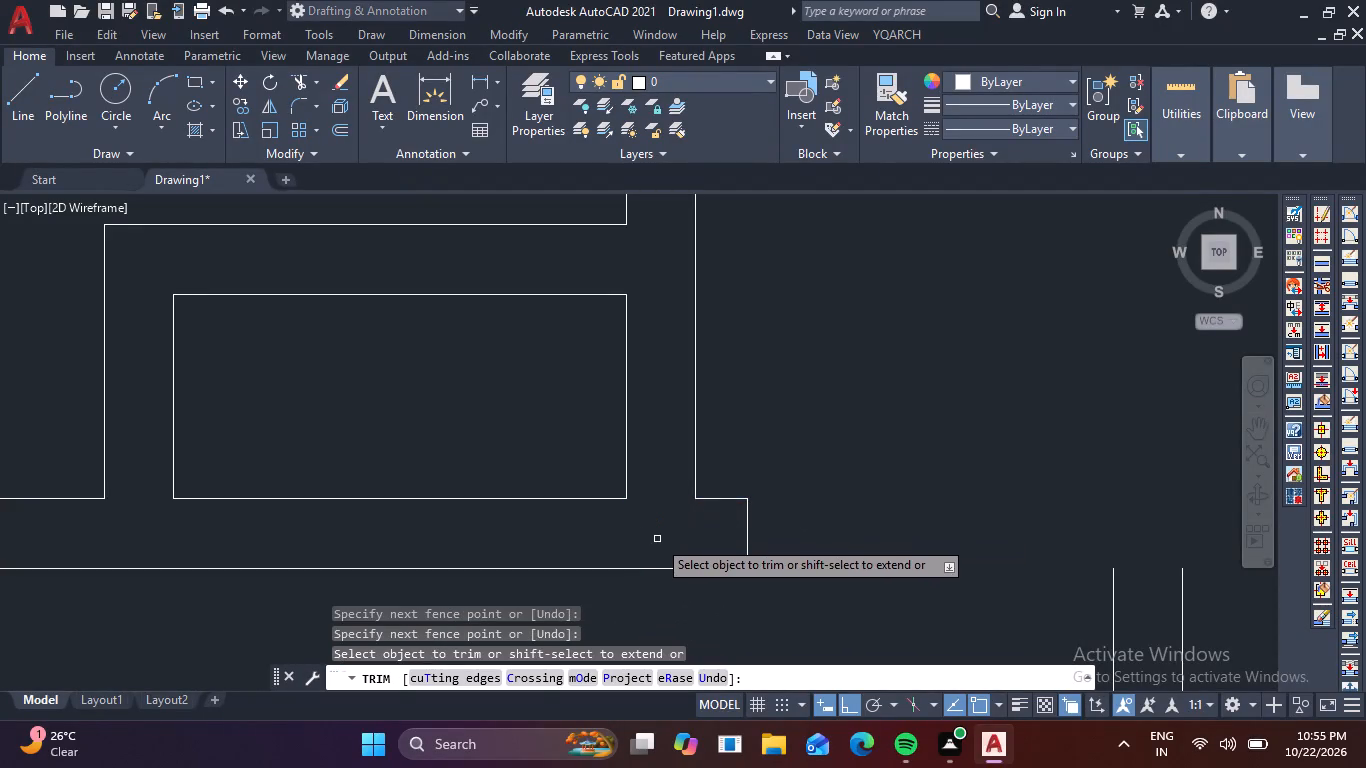
{"action": "key", "text": "Escape"}
{"action": "scroll", "coordinate": [682, 505], "scroll_direction": "down", "scroll_amount": 2}
{"action": "middle_click_drag", "start_coordinate": [799, 430], "coordinate": [768, 498]}
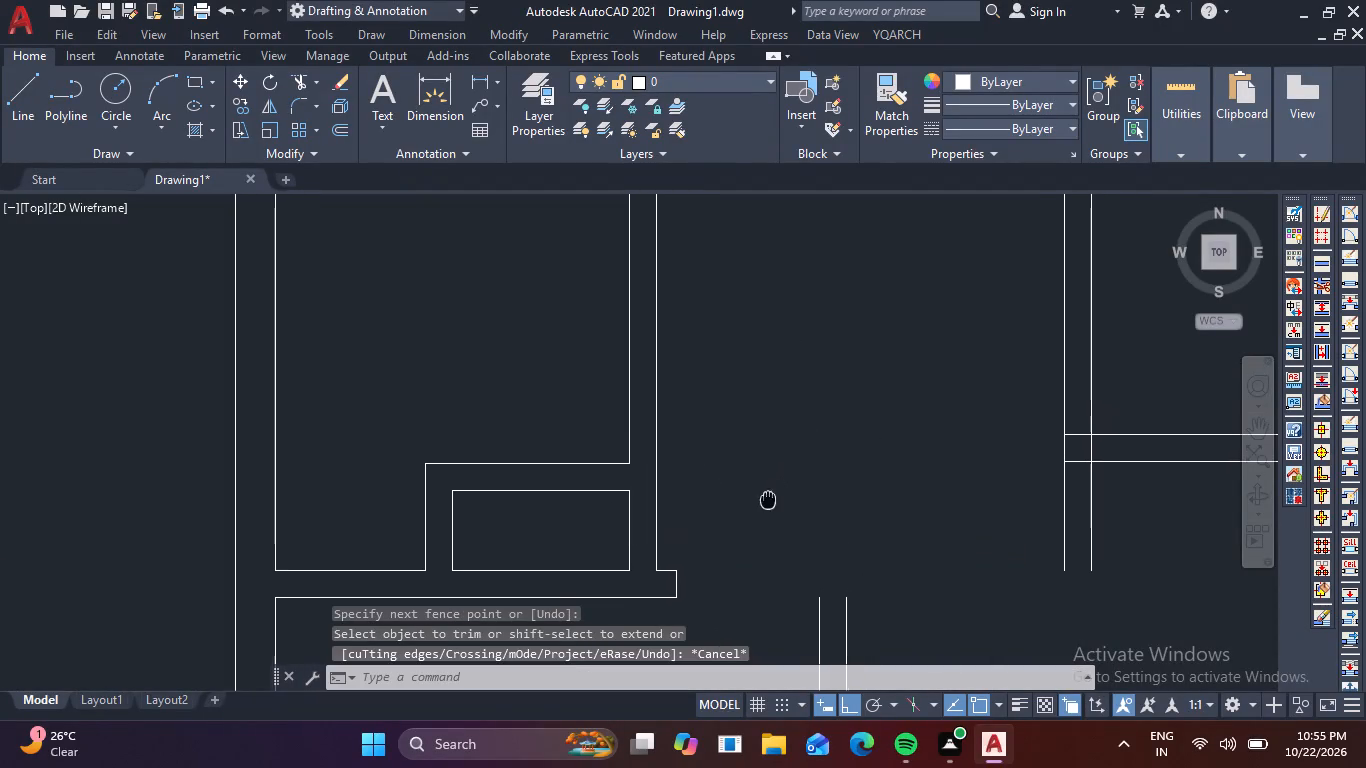
{"action": "middle_click_drag", "start_coordinate": [768, 498], "coordinate": [767, 499]}
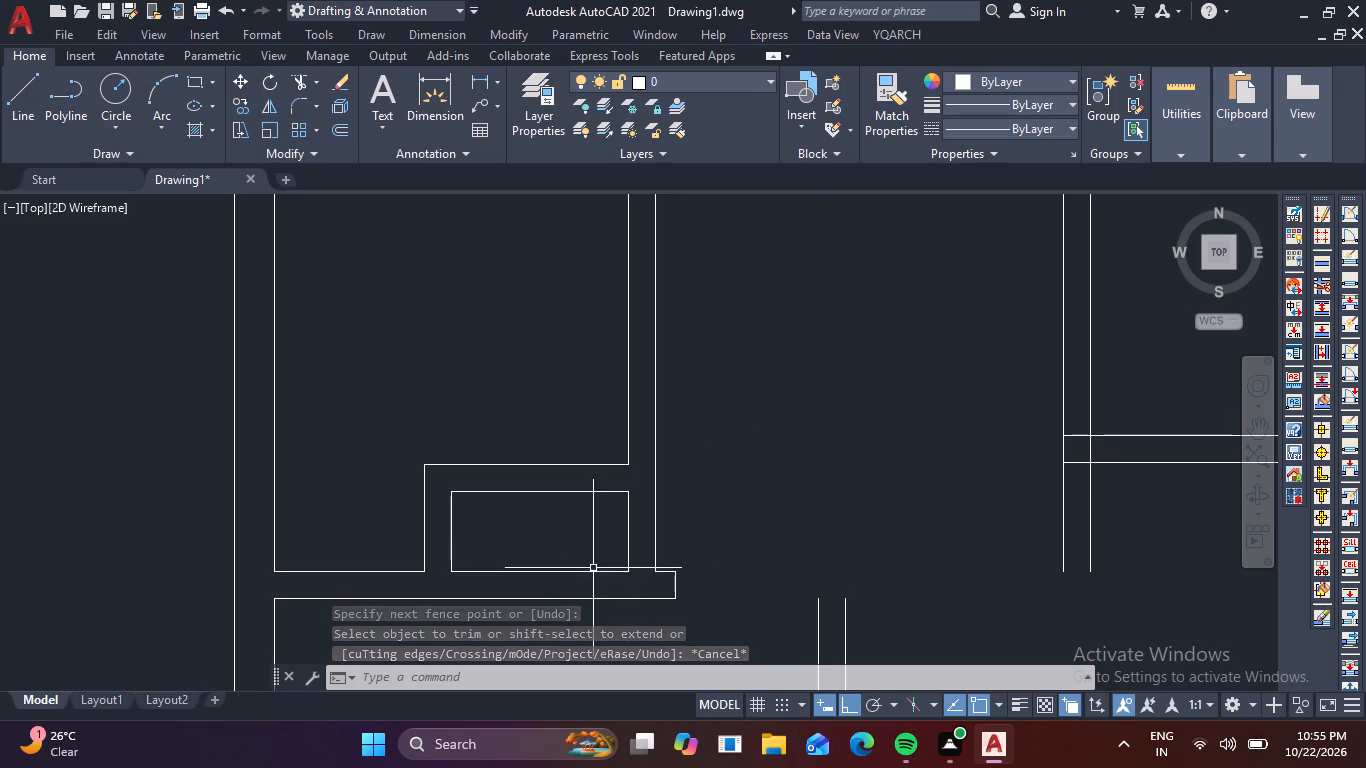
Extend the small enclosure's two inner vertical lines down to the lower wall line.
{"action": "middle_click_drag", "start_coordinate": [589, 548], "coordinate": [598, 527]}
{"action": "key", "text": "e"}
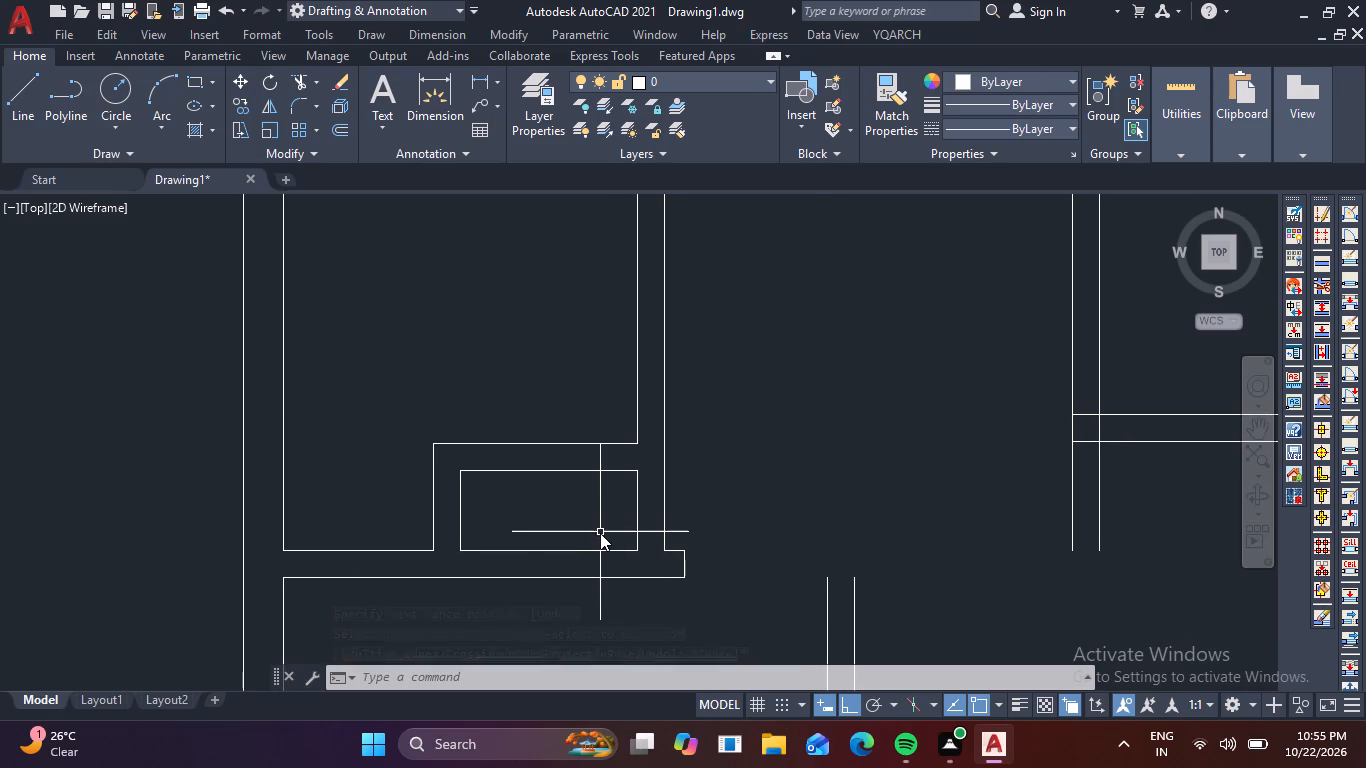
{"action": "key", "text": "x"}
{"action": "key", "text": "space"}
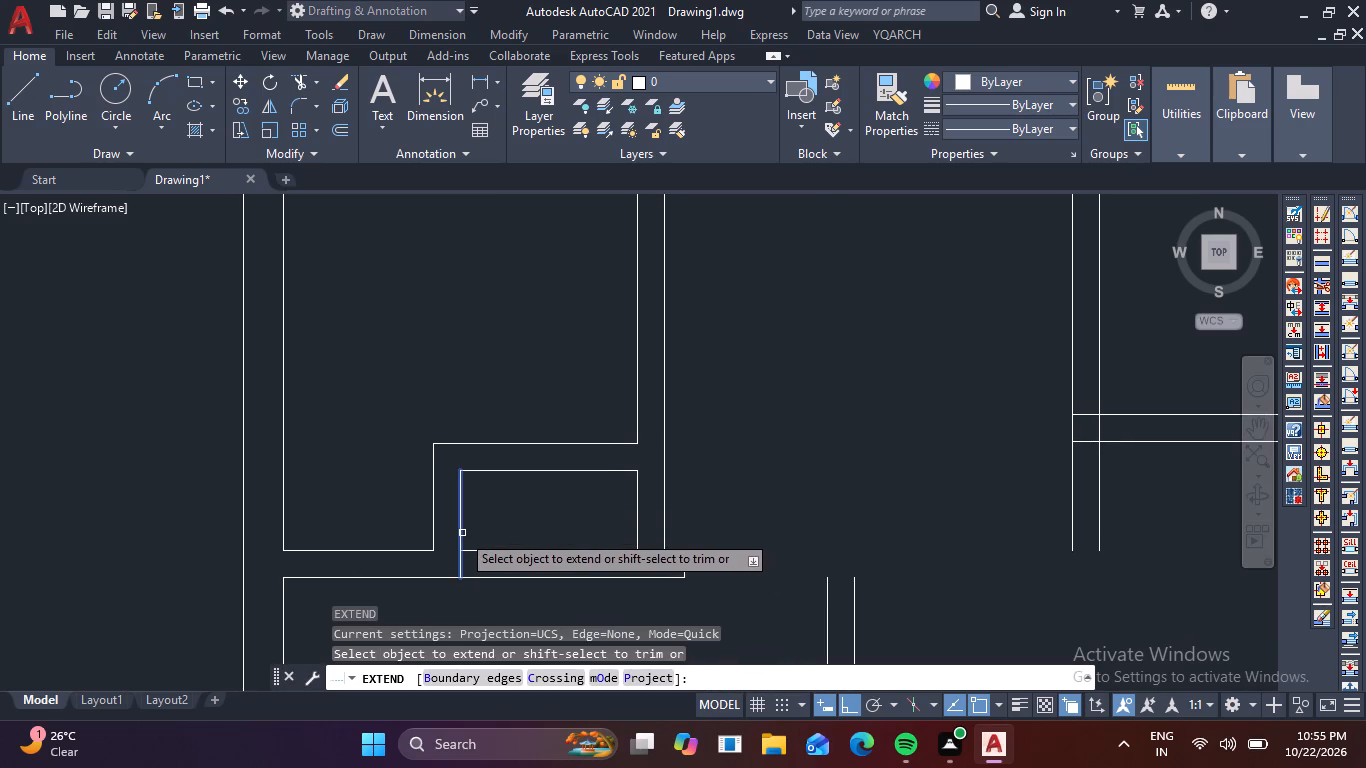
{"action": "left_click", "coordinate": [458, 533]}
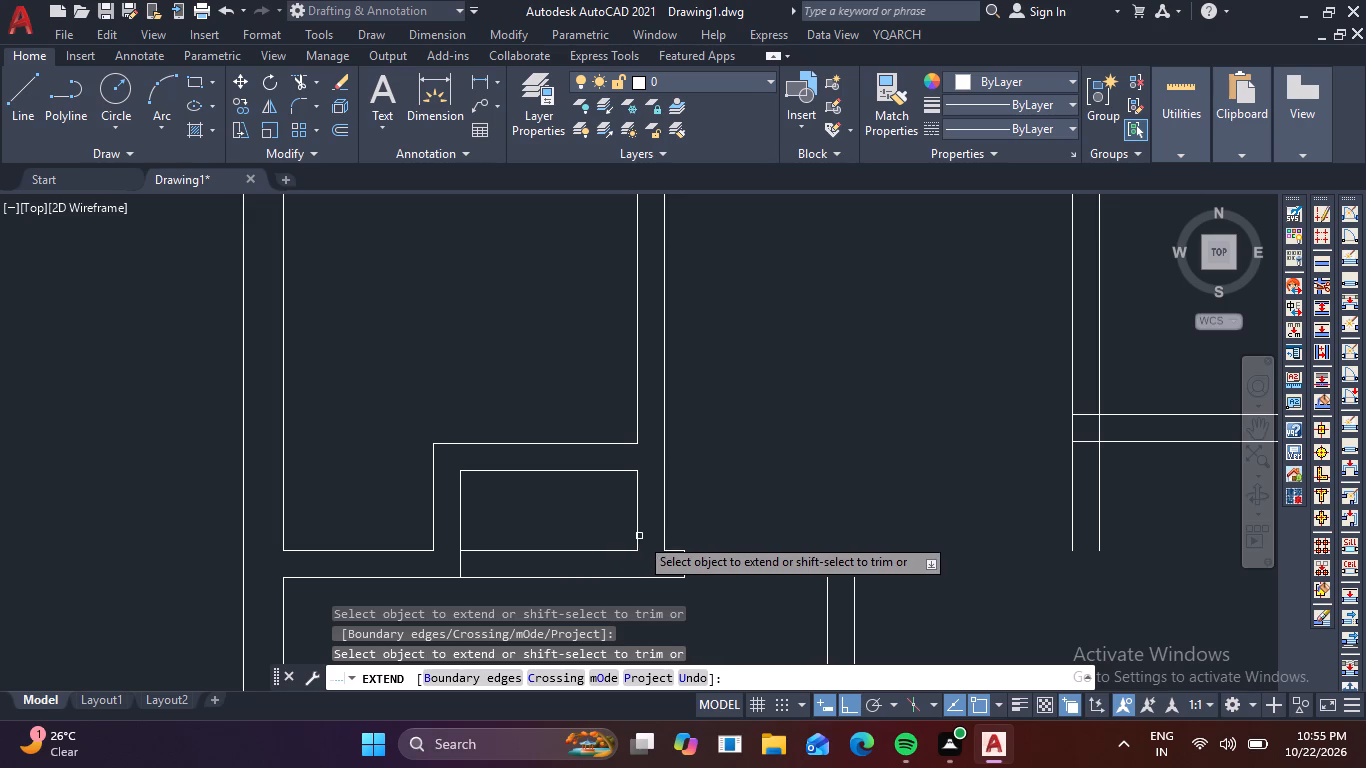
{"action": "left_click", "coordinate": [638, 536]}
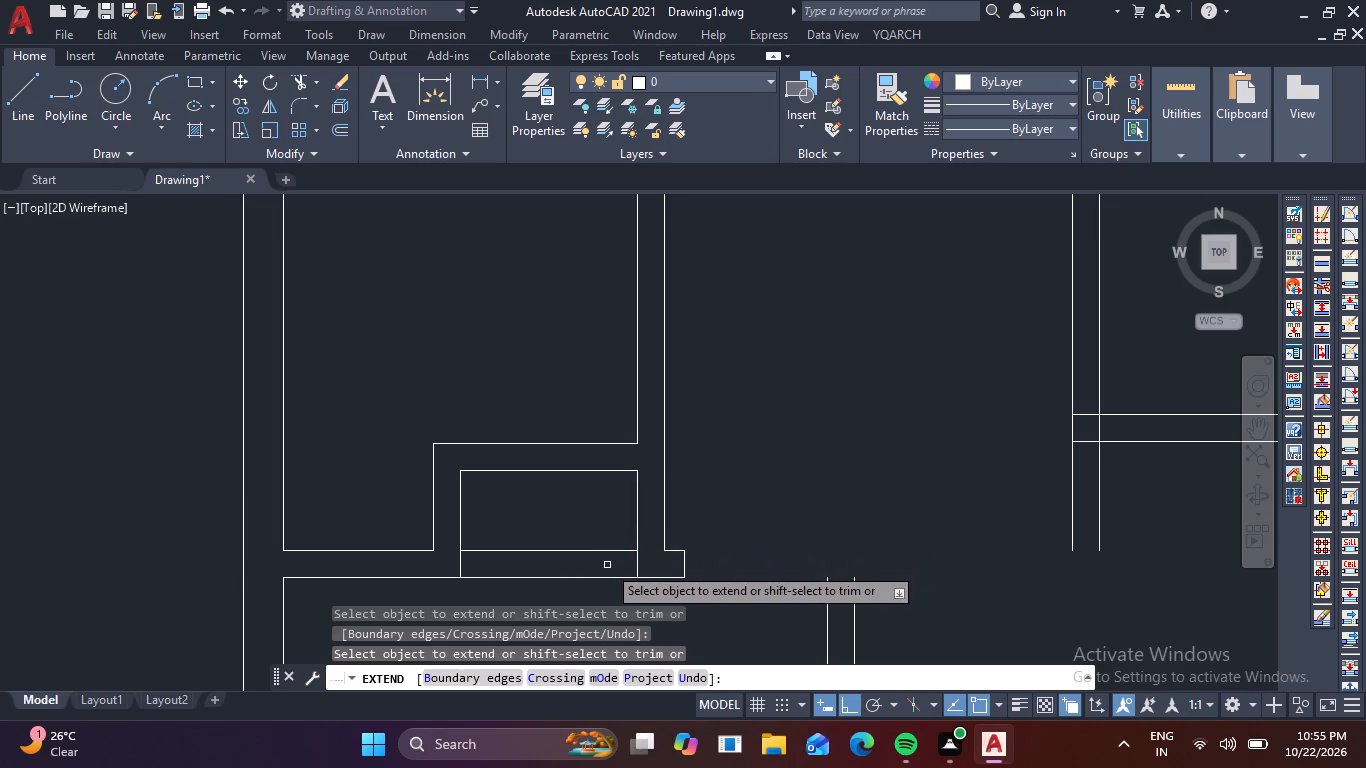
Trim away the small enclosure's old bottom line between the two extended vertical lines.
{"action": "left_click", "coordinate": [607, 565], "text": "shift"}
{"action": "left_click", "coordinate": [599, 538], "text": "shift"}
{"action": "scroll", "coordinate": [610, 527], "scroll_direction": "down", "scroll_amount": 1}
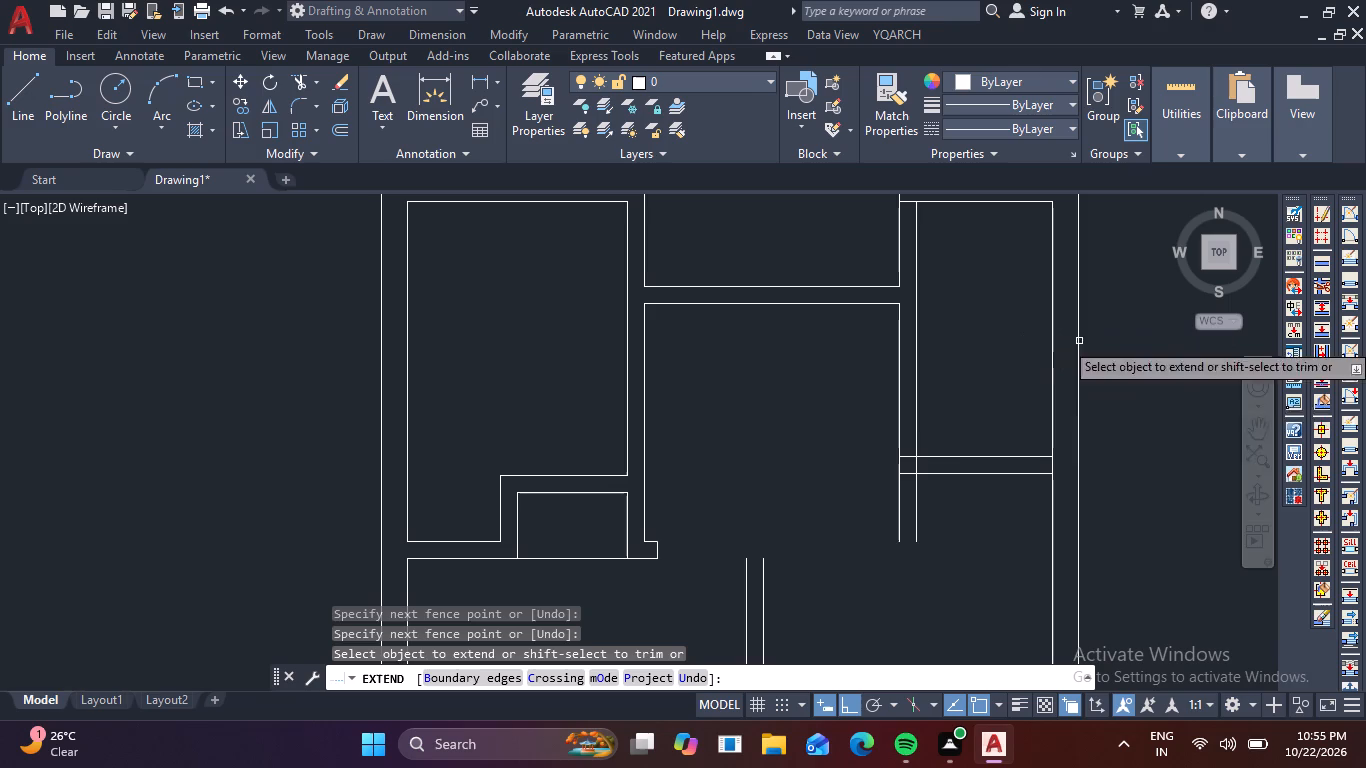
{"action": "key", "text": "Escape"}
{"action": "key", "text": "Escape"}
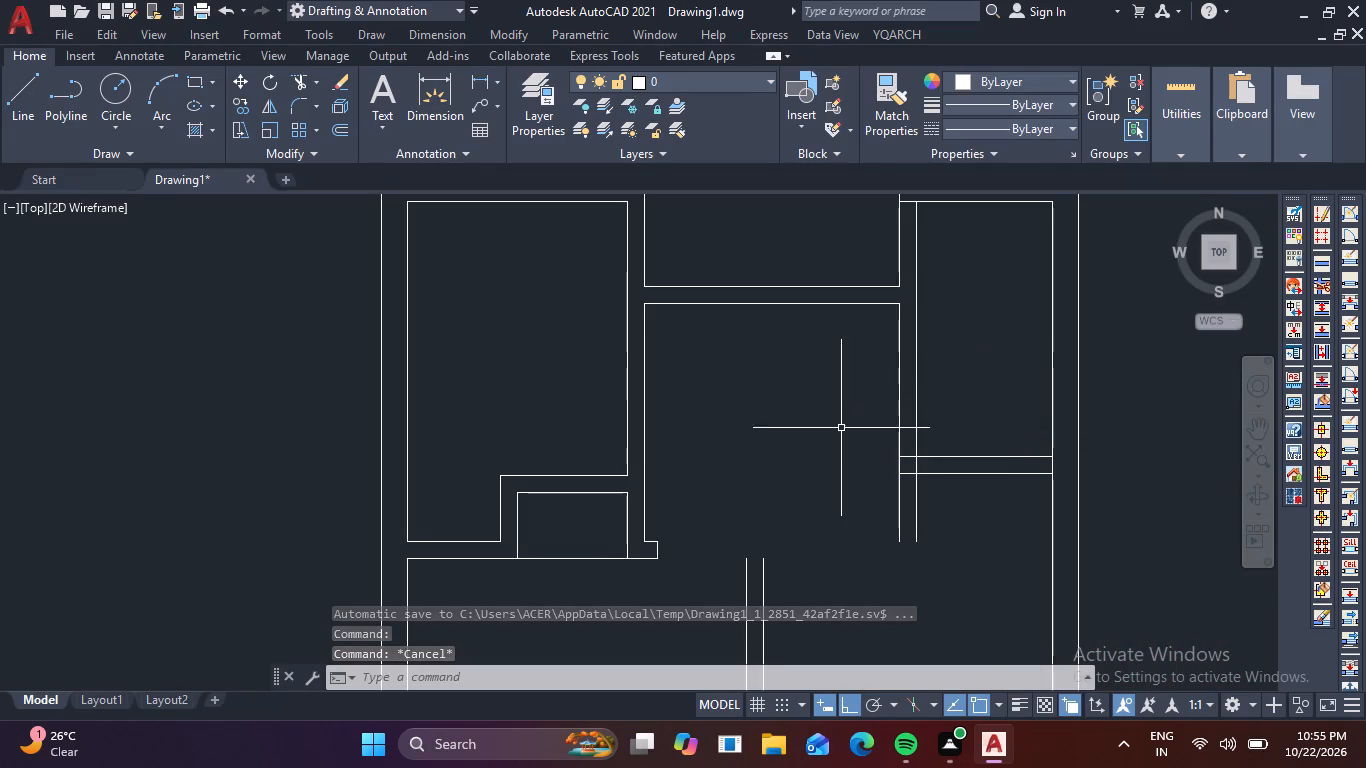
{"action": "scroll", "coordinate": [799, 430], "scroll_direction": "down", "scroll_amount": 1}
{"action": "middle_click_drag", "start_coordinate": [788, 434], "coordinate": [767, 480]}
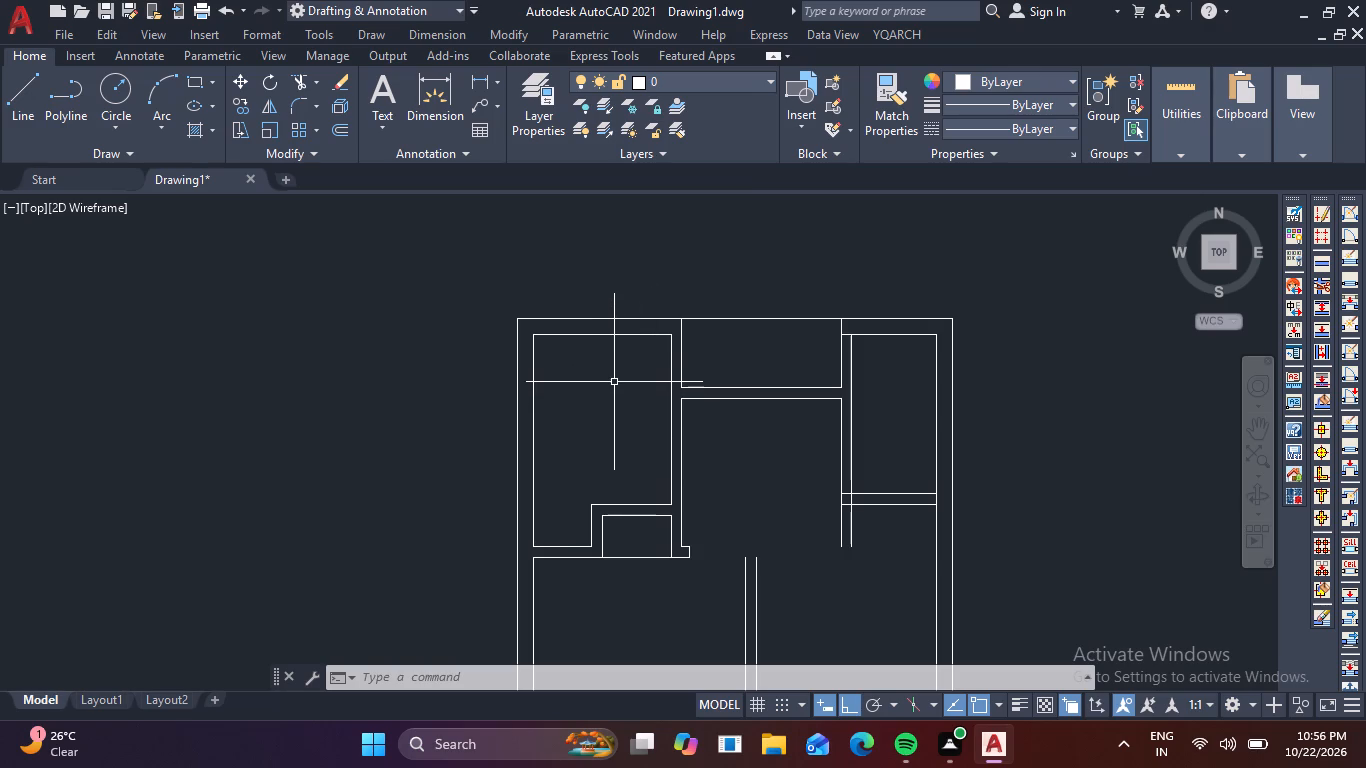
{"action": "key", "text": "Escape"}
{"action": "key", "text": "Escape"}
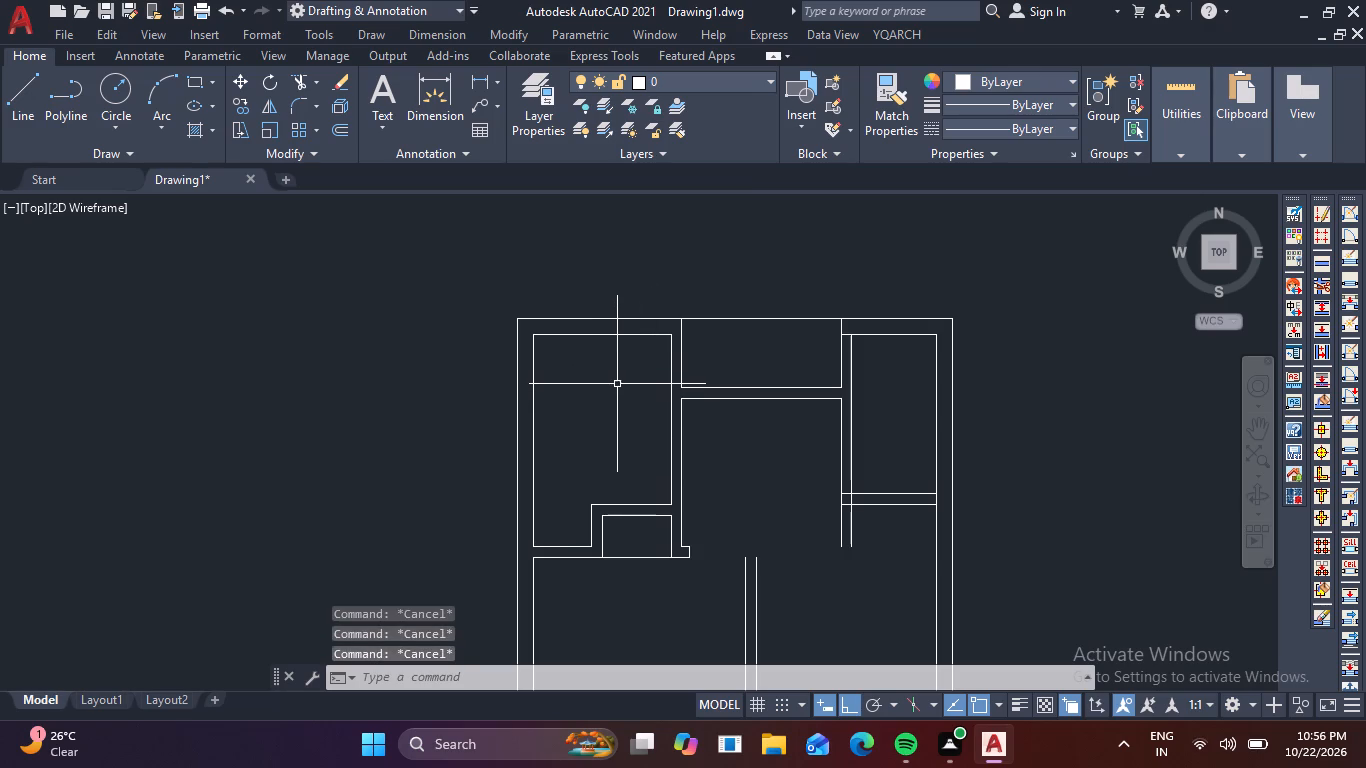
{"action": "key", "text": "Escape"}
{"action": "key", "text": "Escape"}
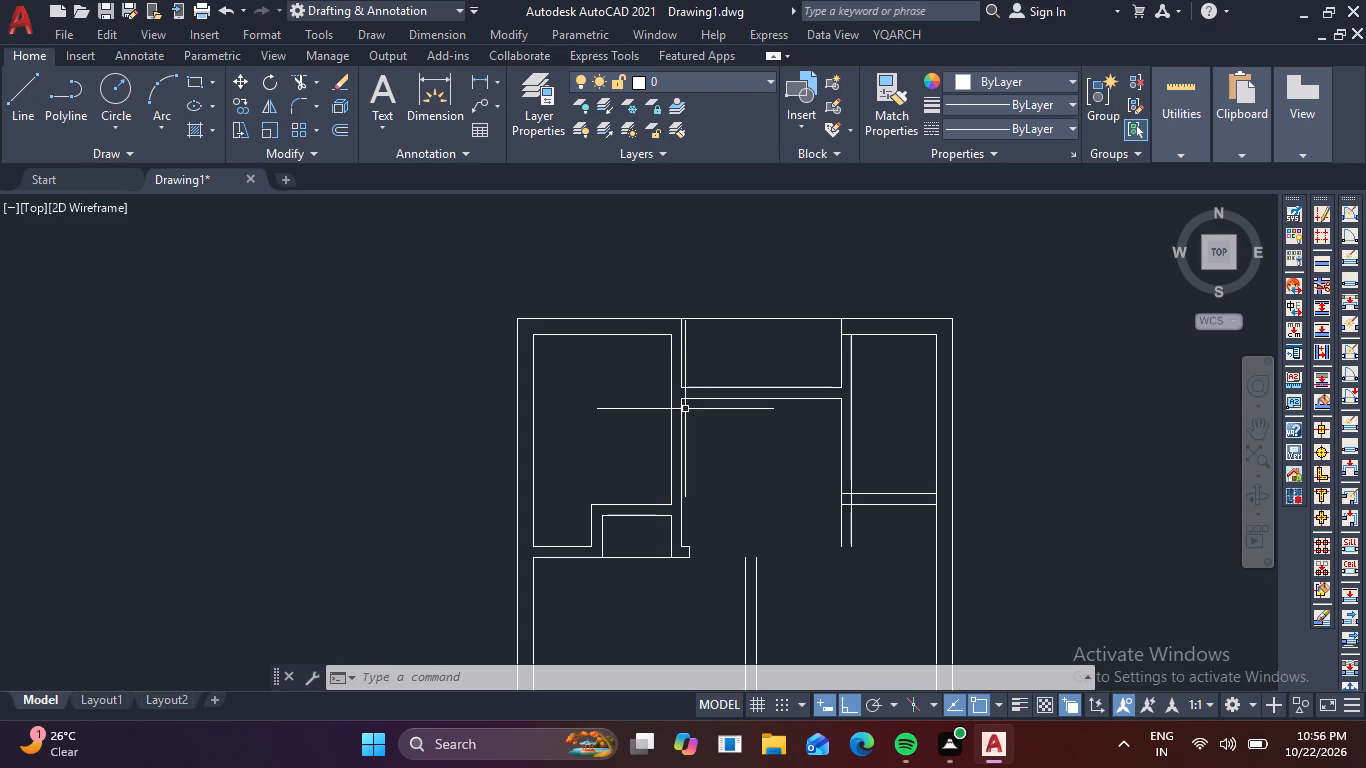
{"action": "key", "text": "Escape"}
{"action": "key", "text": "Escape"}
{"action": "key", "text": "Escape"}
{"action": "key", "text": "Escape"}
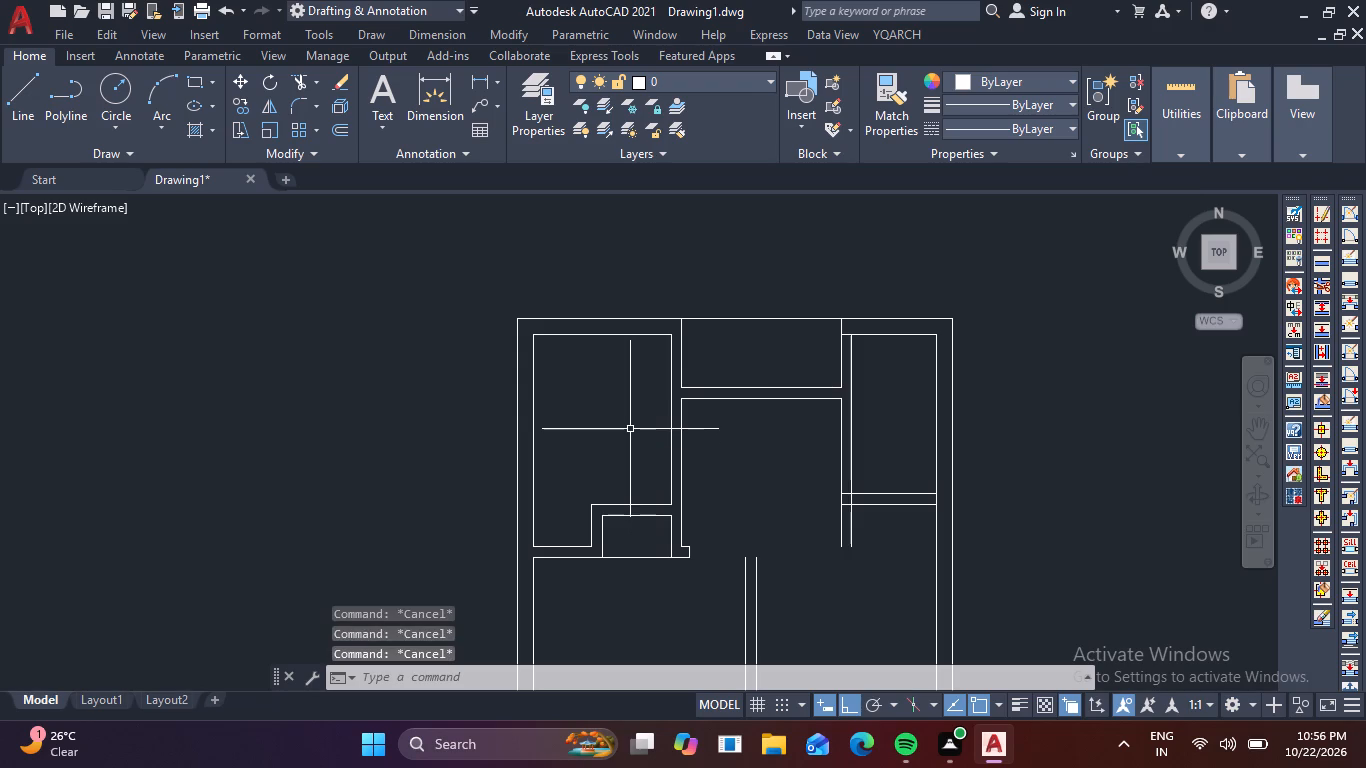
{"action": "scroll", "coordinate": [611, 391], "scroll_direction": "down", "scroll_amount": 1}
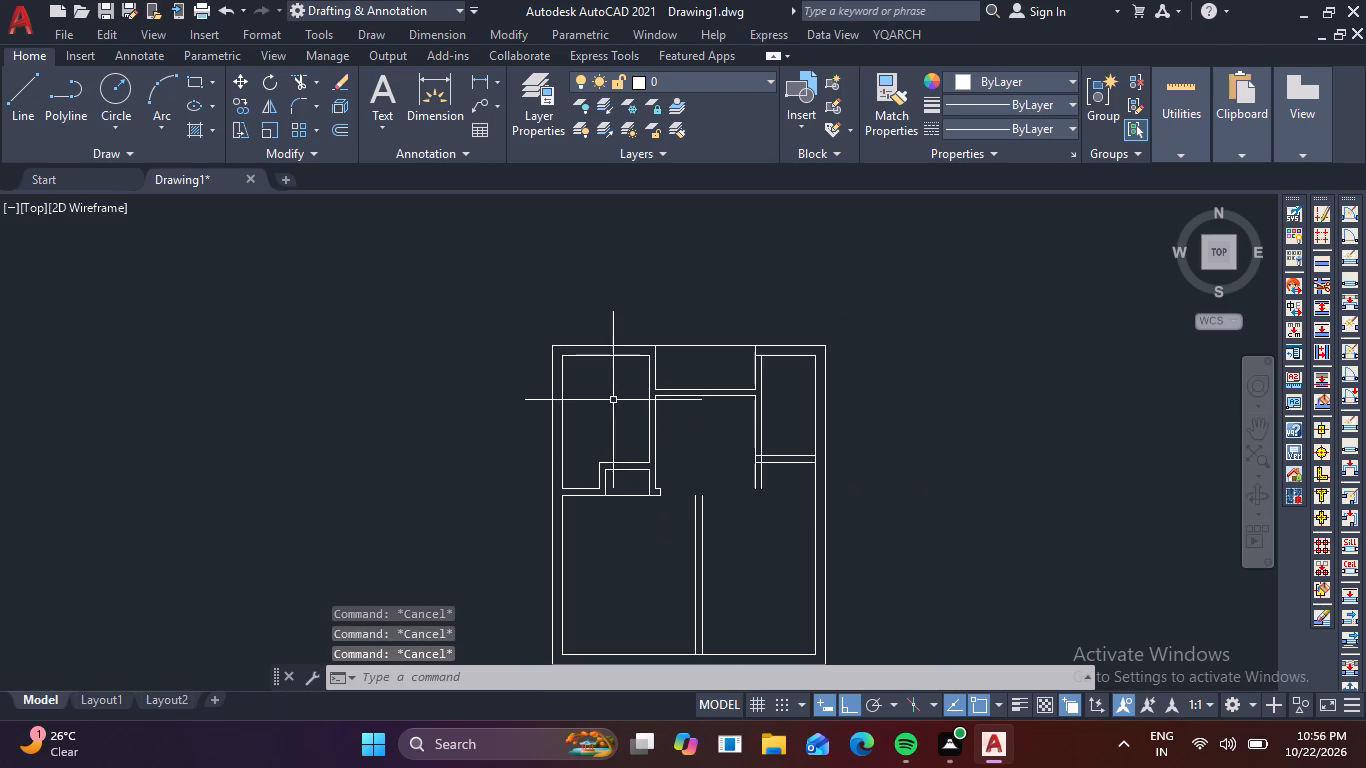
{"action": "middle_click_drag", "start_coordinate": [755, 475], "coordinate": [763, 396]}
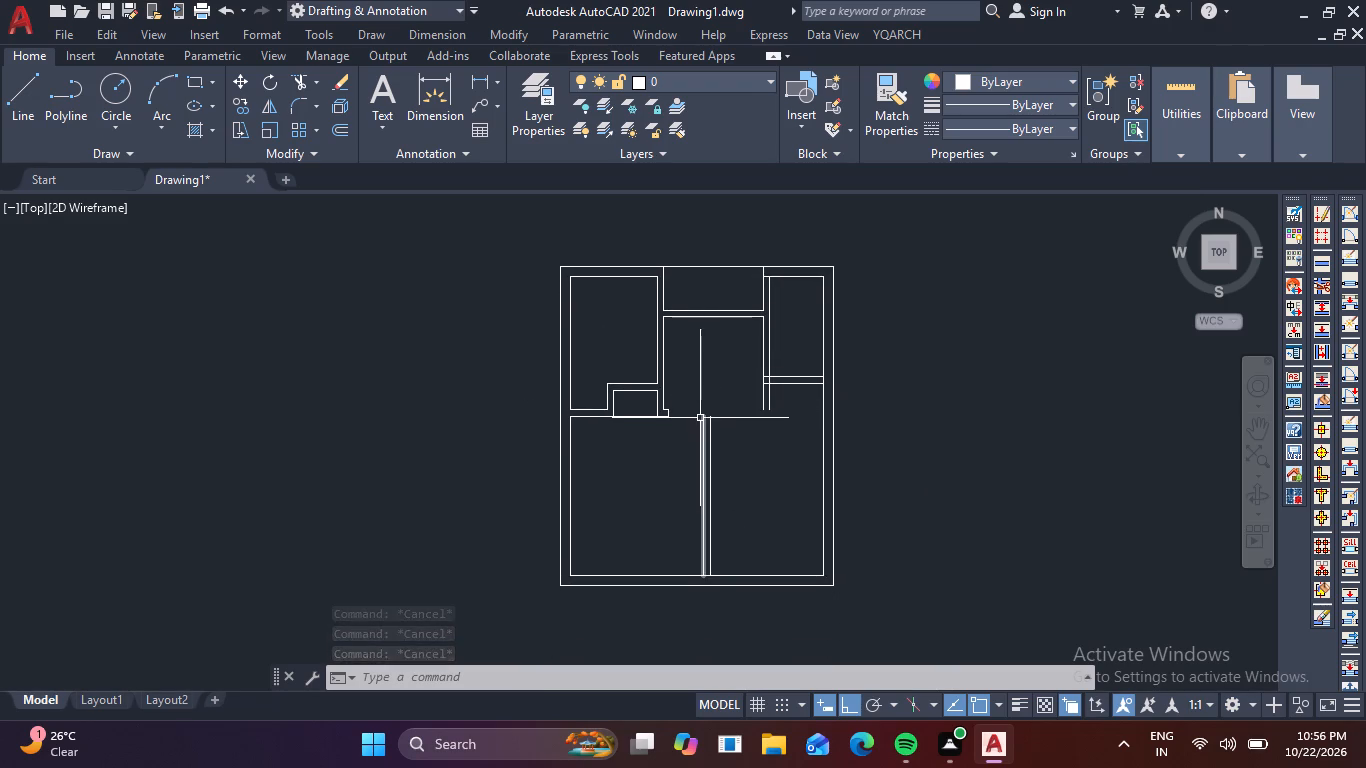
Create a new layer named door.
{"action": "left_click", "coordinate": [537, 103]}
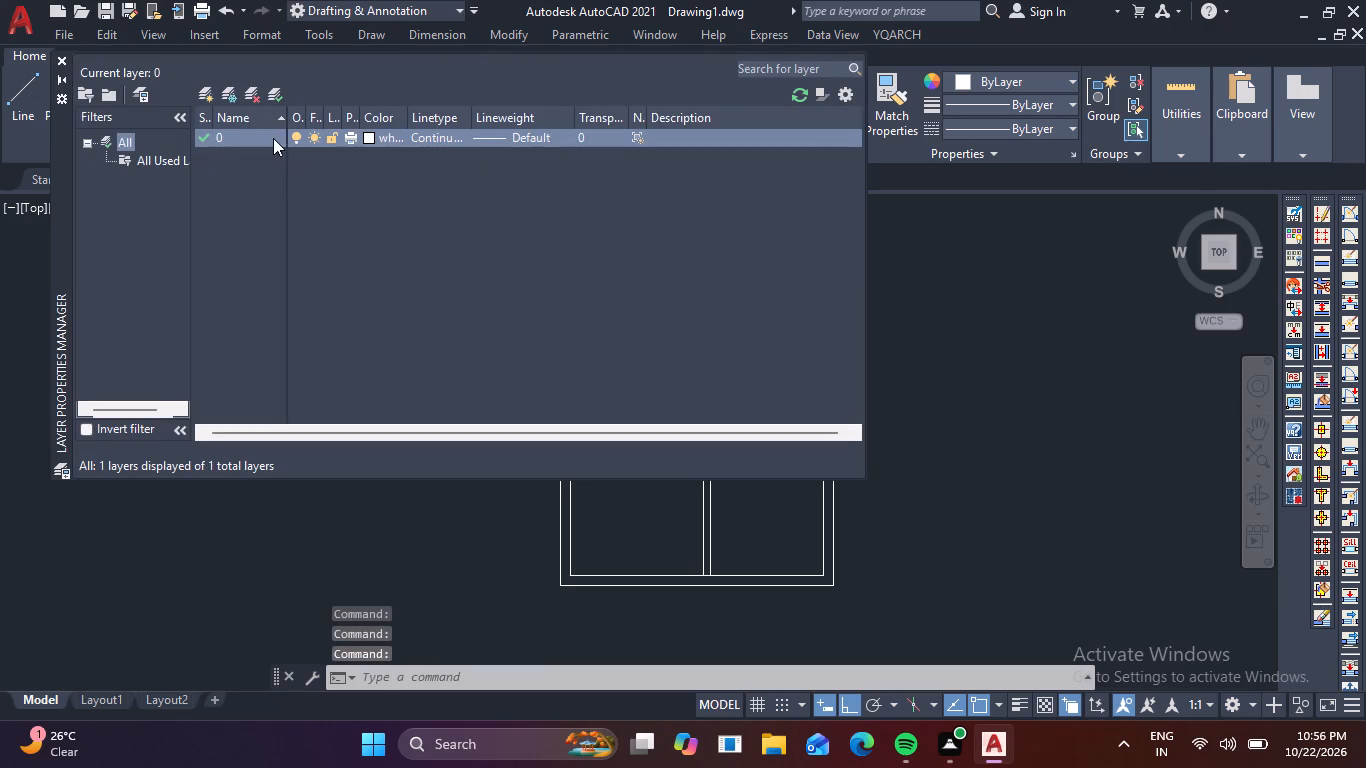
{"action": "left_click", "coordinate": [267, 133]}
{"action": "key", "text": "Return"}
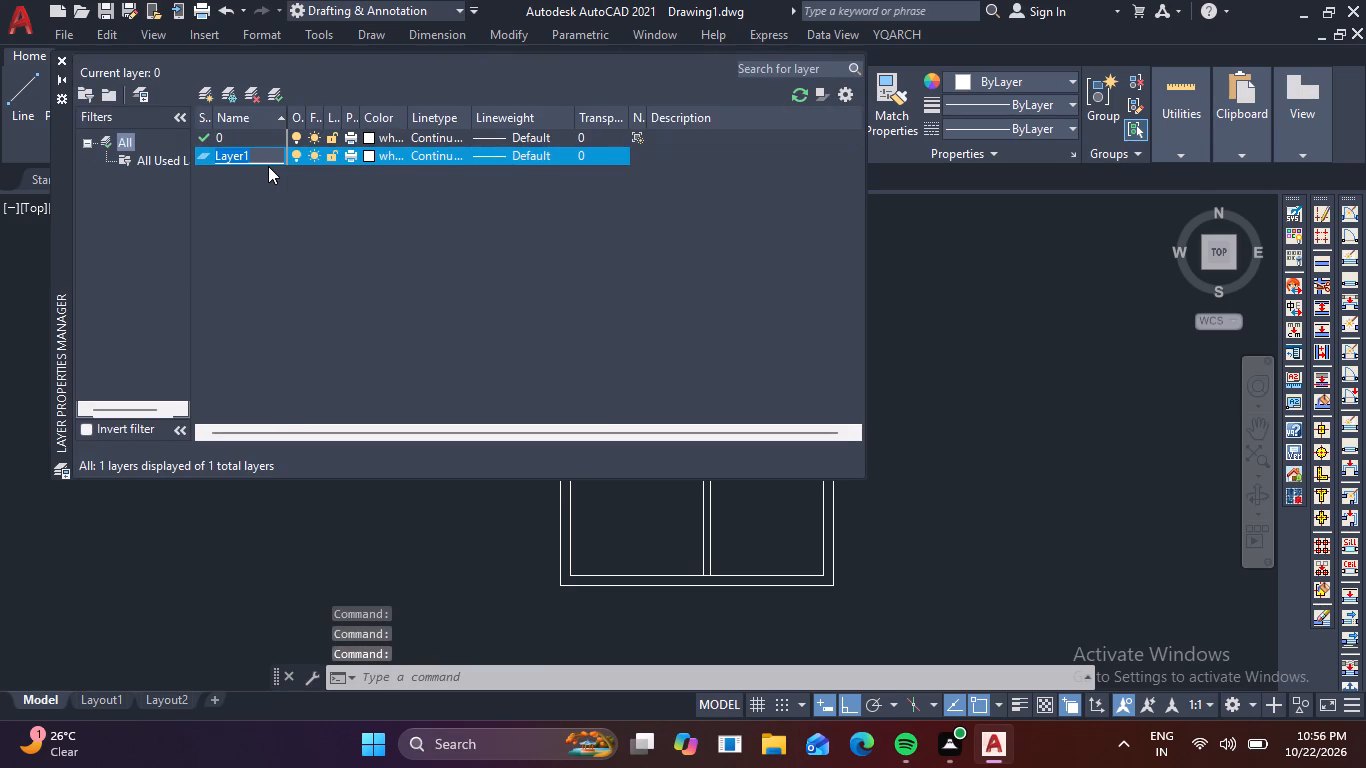
{"action": "key", "text": "BackSpace"}
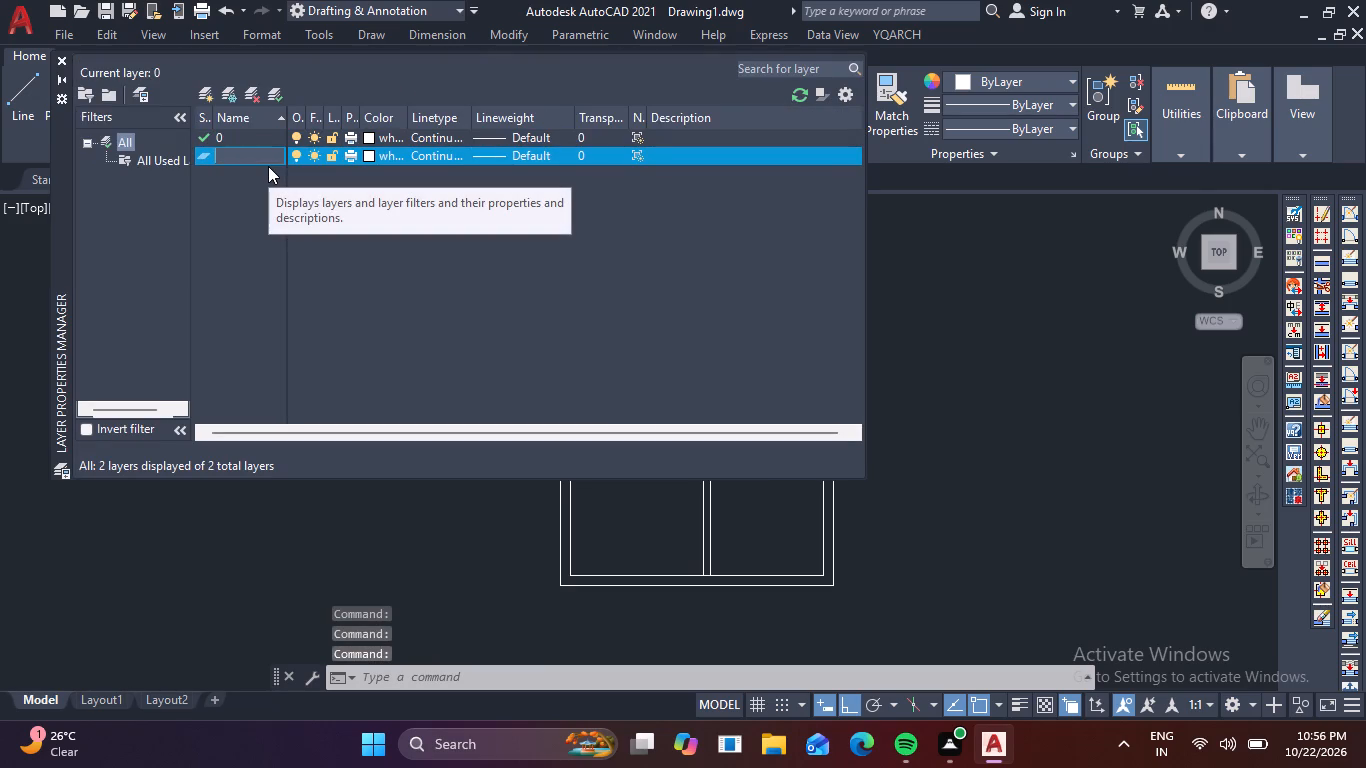
{"action": "key", "text": "d"}
{"action": "type", "text": "oor"}
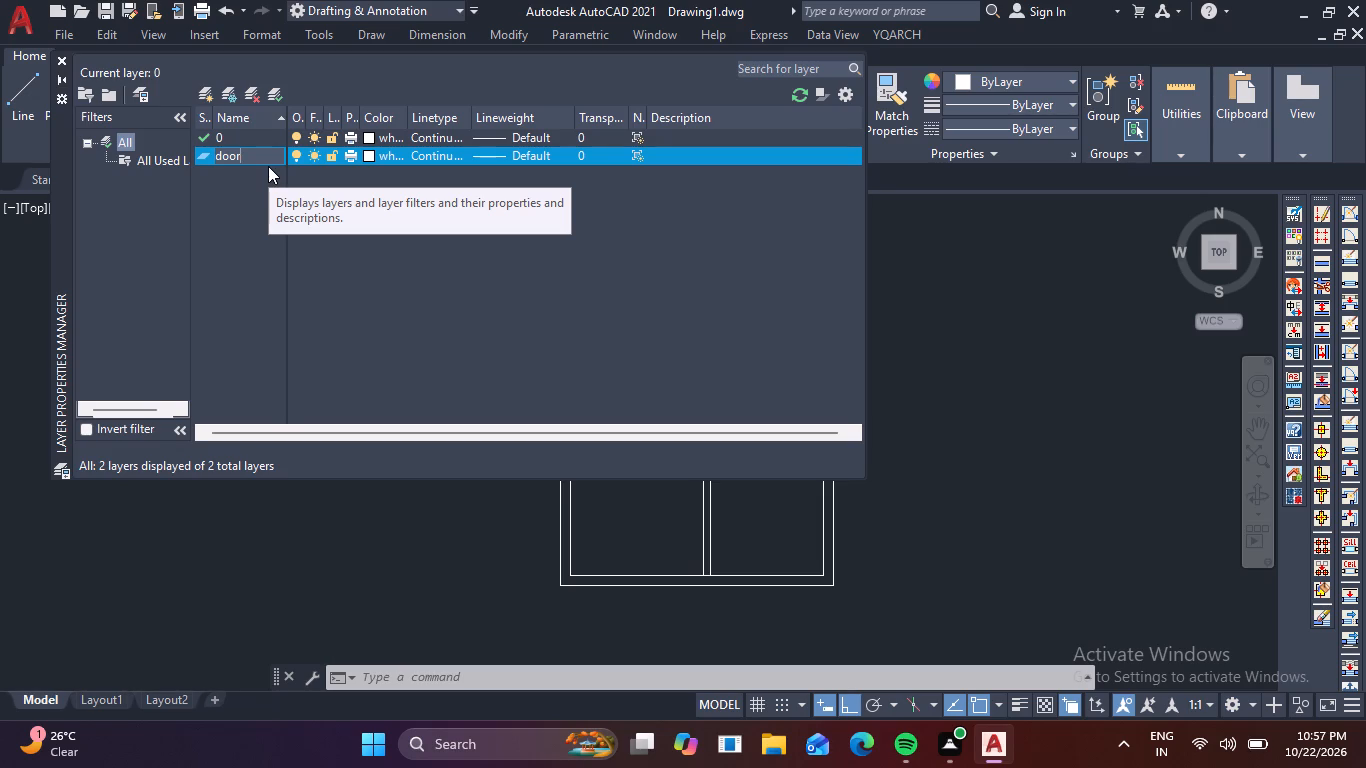
{"action": "key", "text": "Return"}
Create another new layer named trees and set its colour to green.
{"action": "key", "text": "Return"}
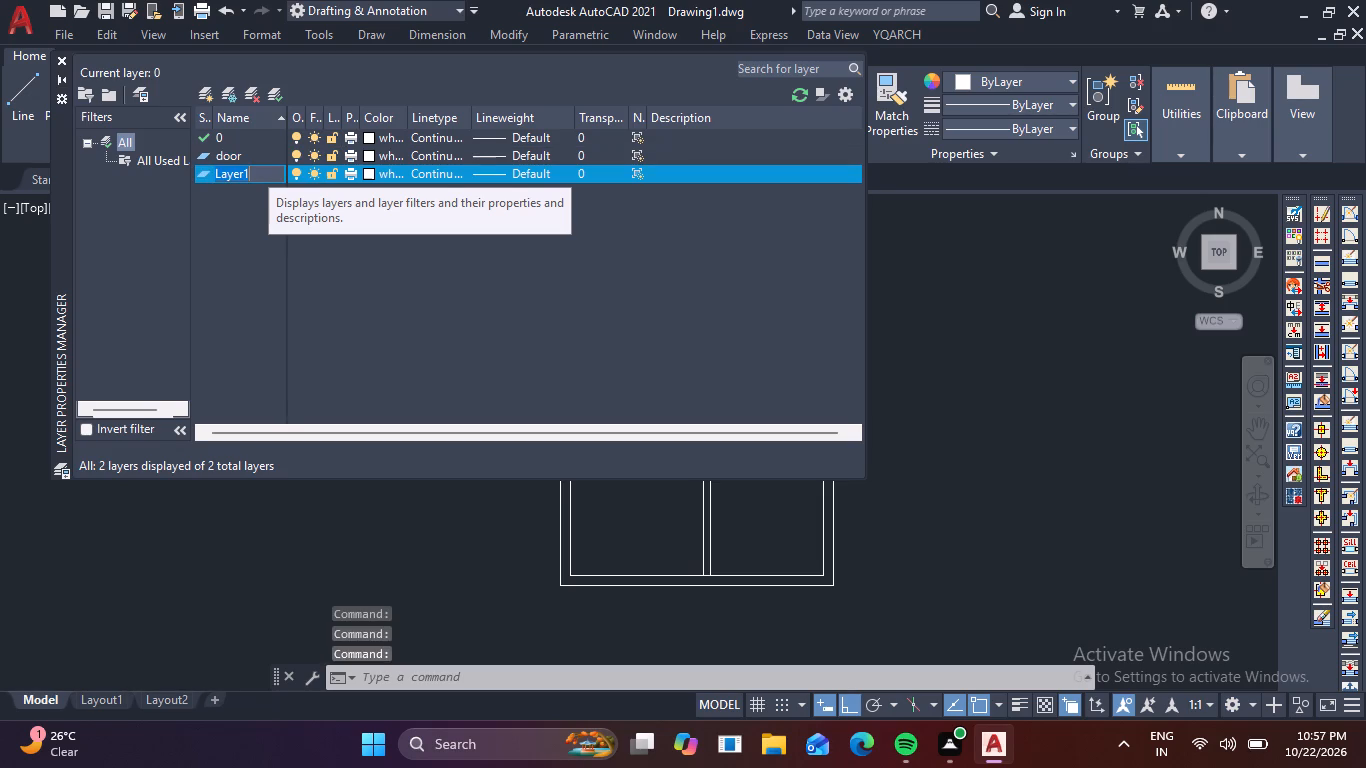
{"action": "key", "text": "BackSpace"}
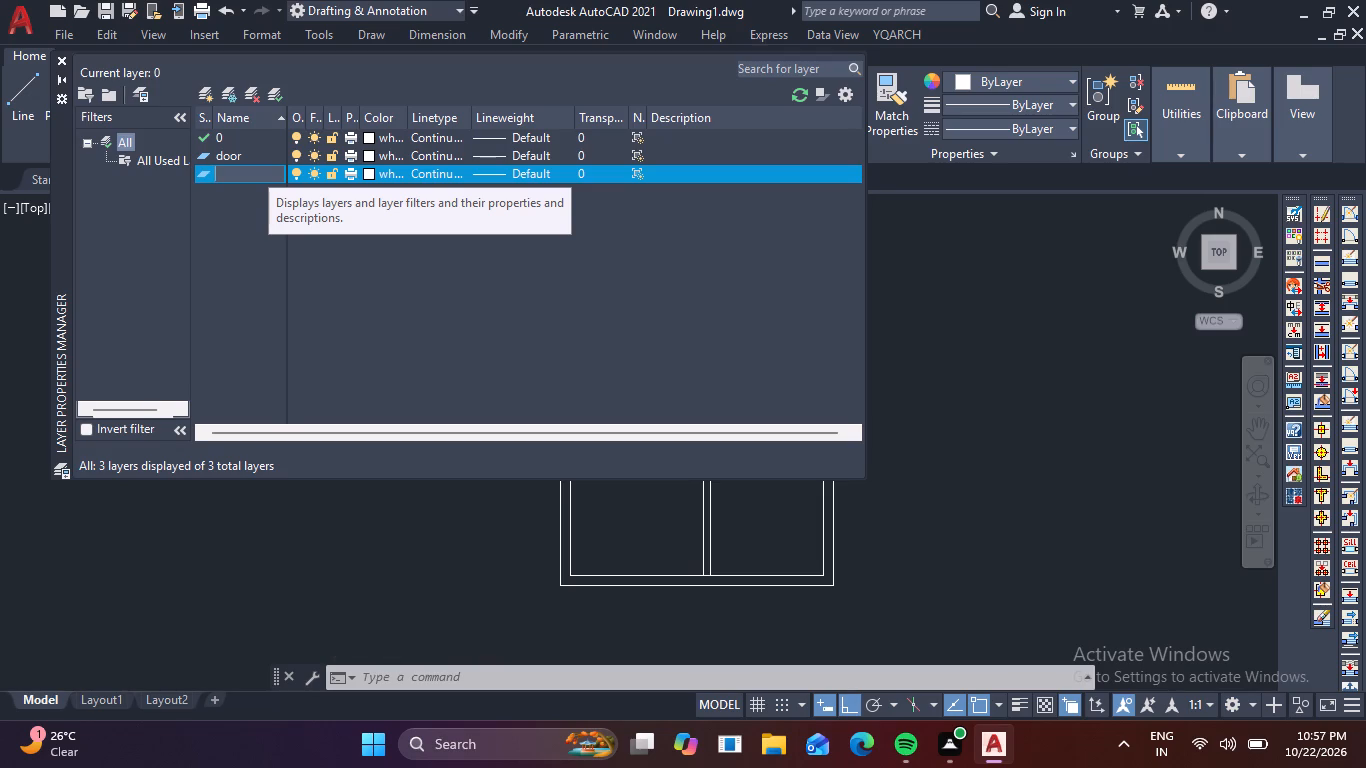
{"action": "type", "text": "tr"}
{"action": "type", "text": "ee"}
{"action": "key", "text": "s"}
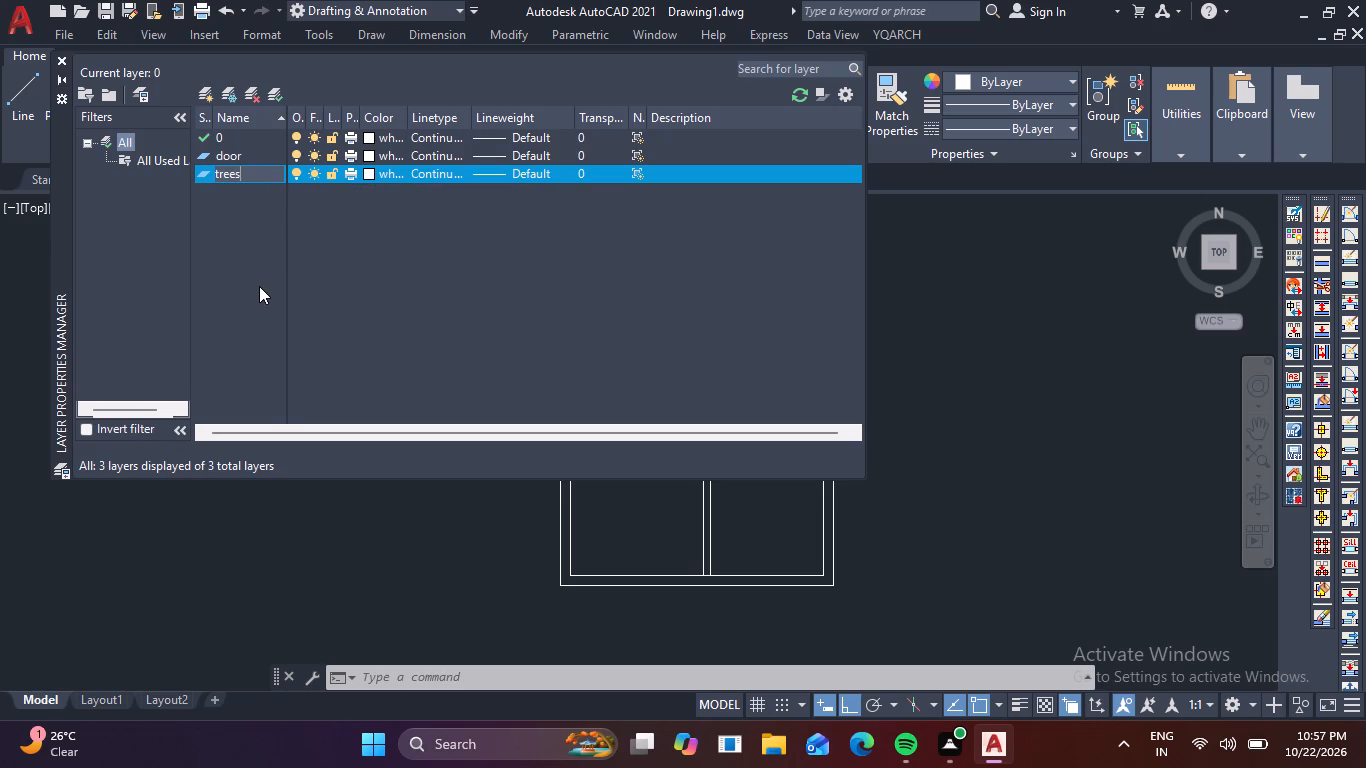
{"action": "left_click", "coordinate": [309, 264]}
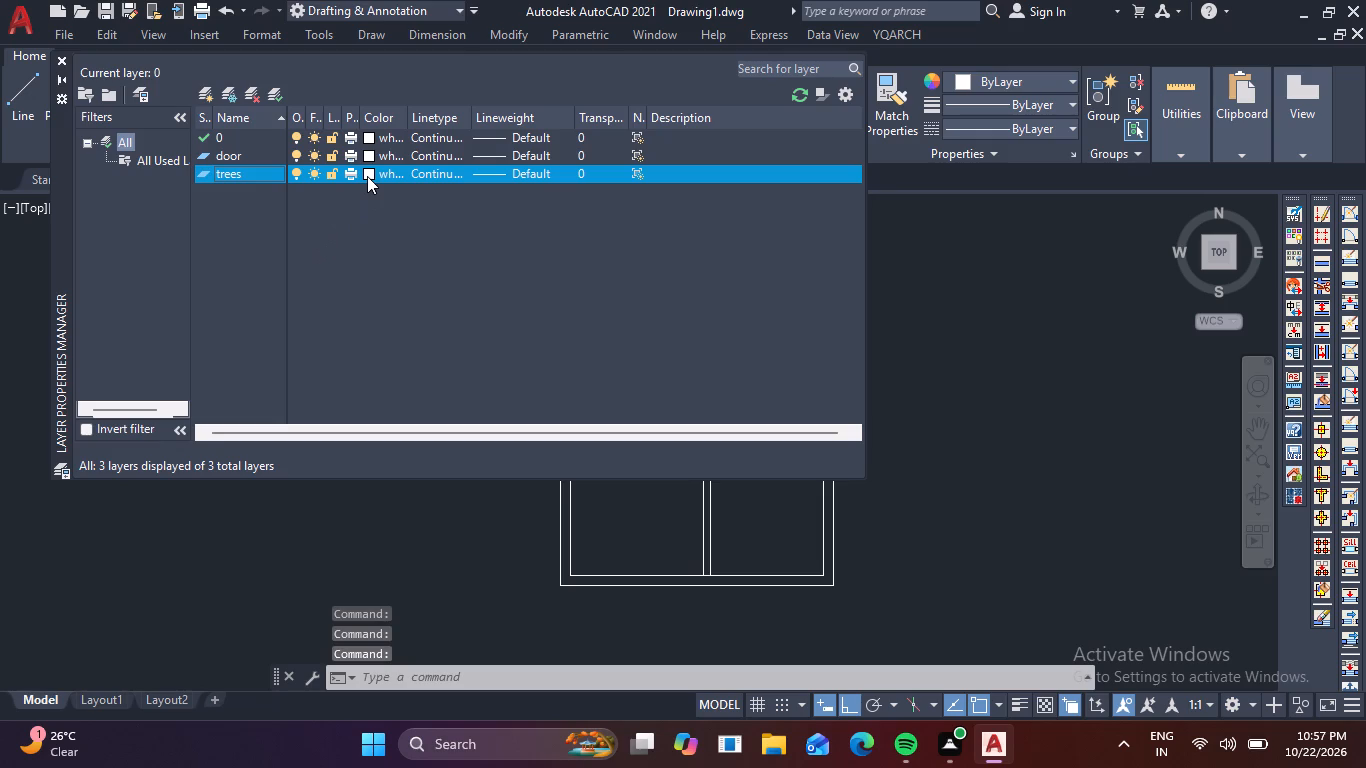
{"action": "left_click", "coordinate": [368, 177]}
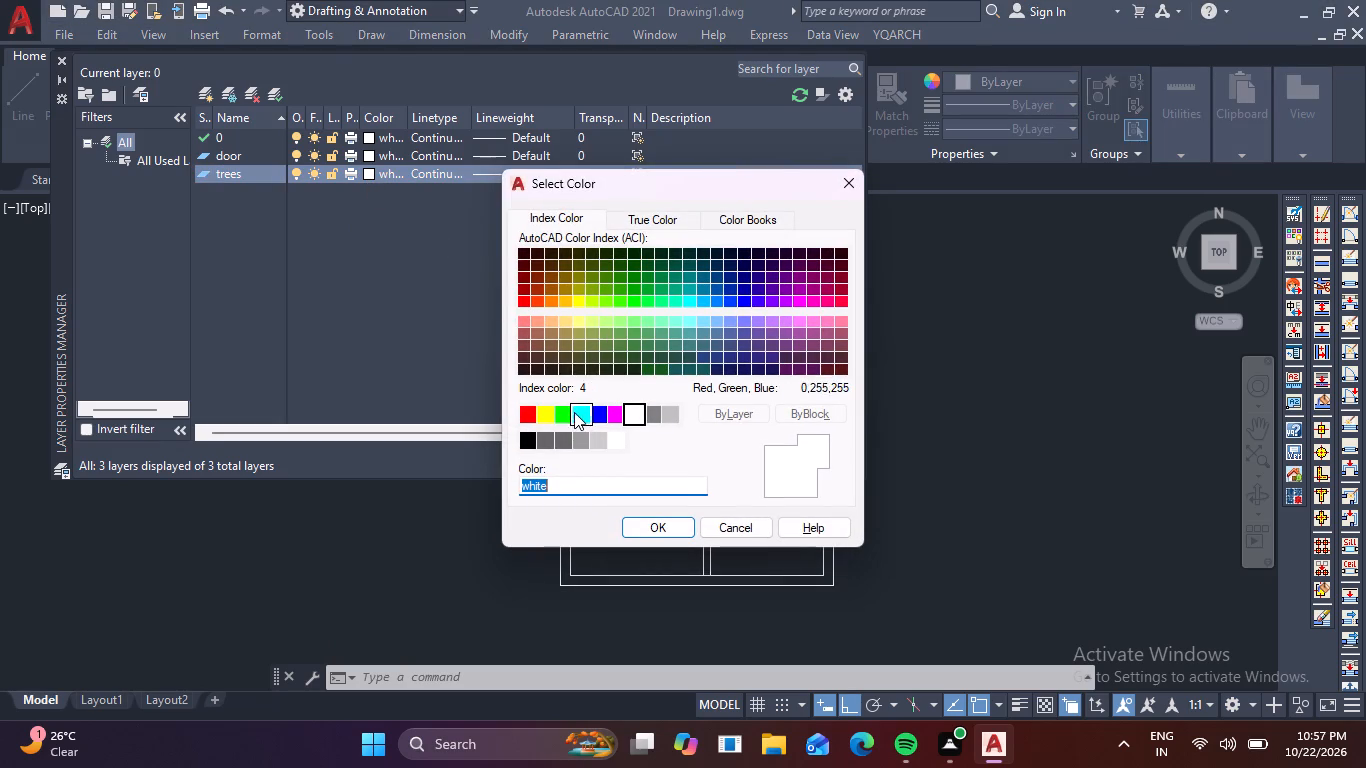
{"action": "left_click", "coordinate": [568, 412]}
{"action": "left_click", "coordinate": [673, 531]}
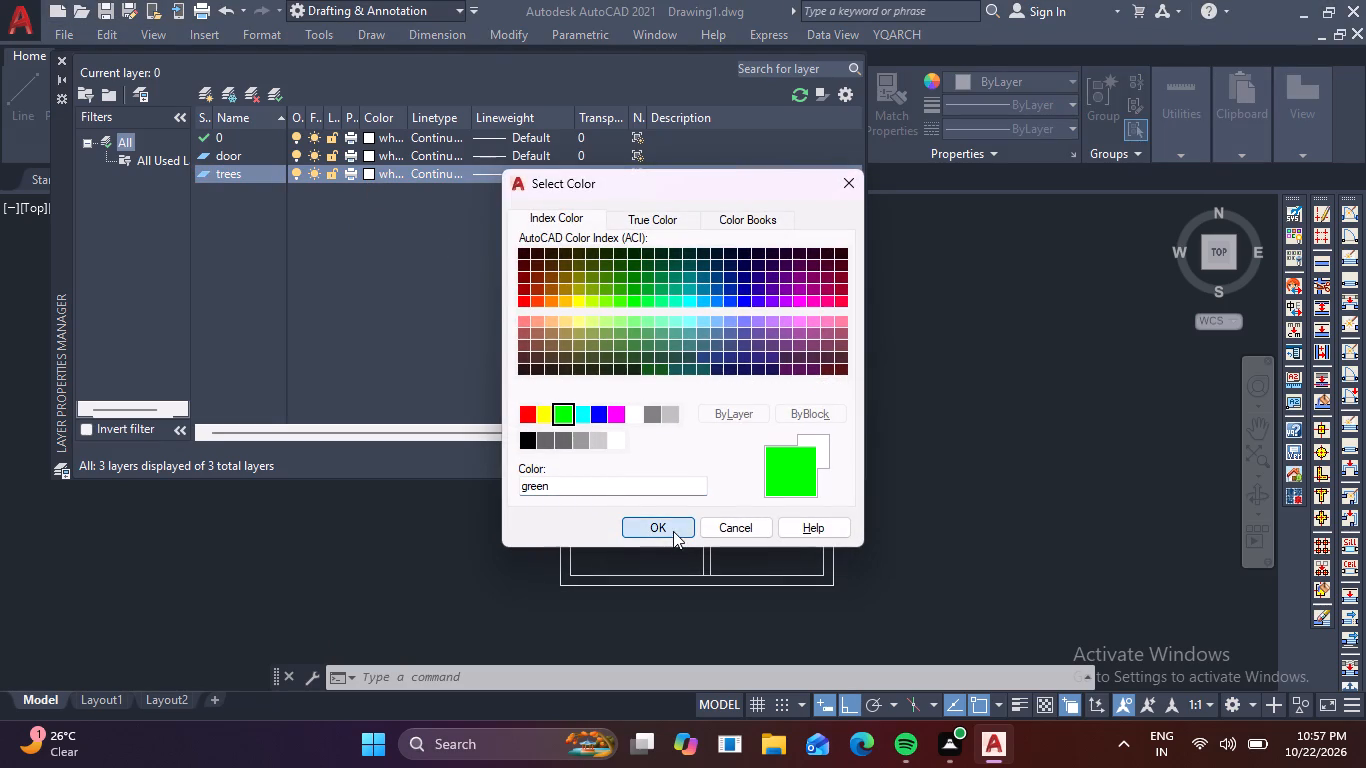
Set the door layer's colour to brown, index colour 34.
{"action": "left_click", "coordinate": [363, 152]}
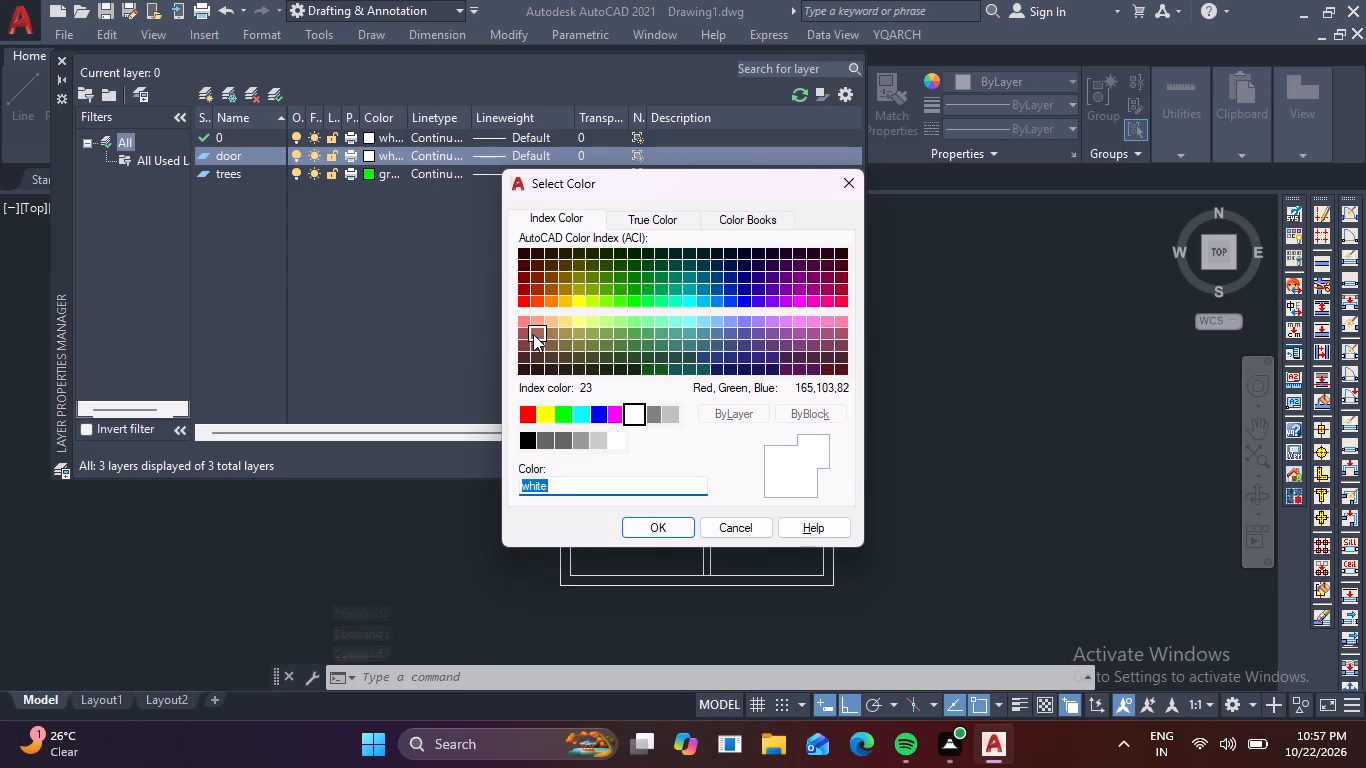
{"action": "left_click", "coordinate": [847, 345]}
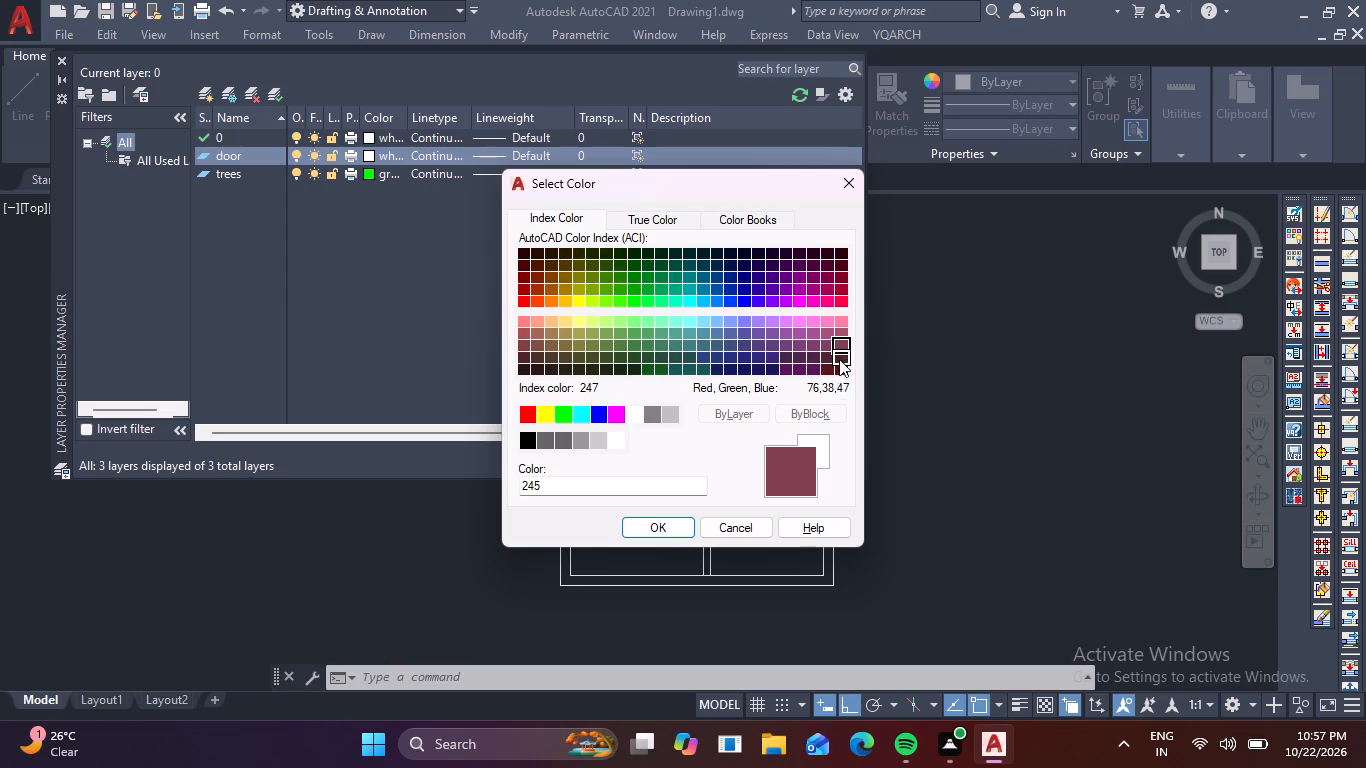
{"action": "left_click", "coordinate": [842, 374]}
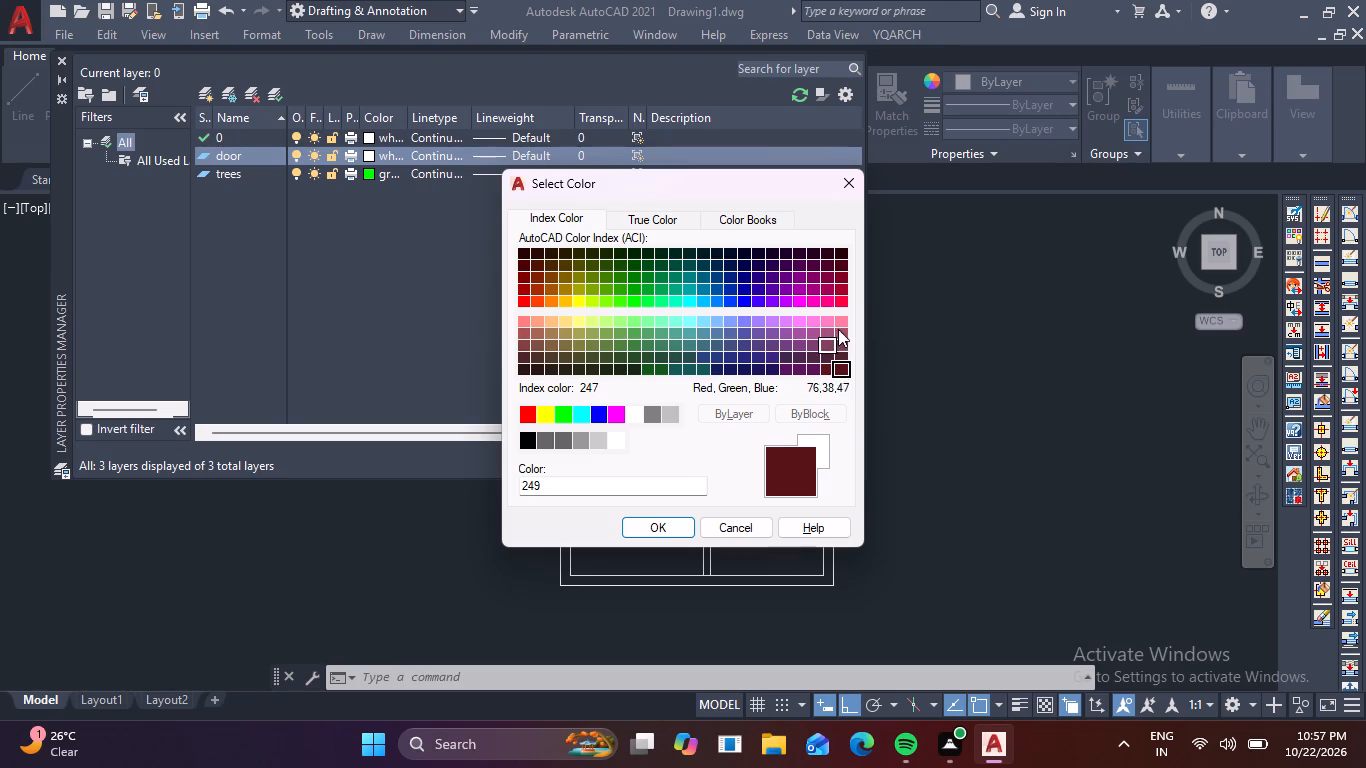
{"action": "left_click", "coordinate": [832, 370]}
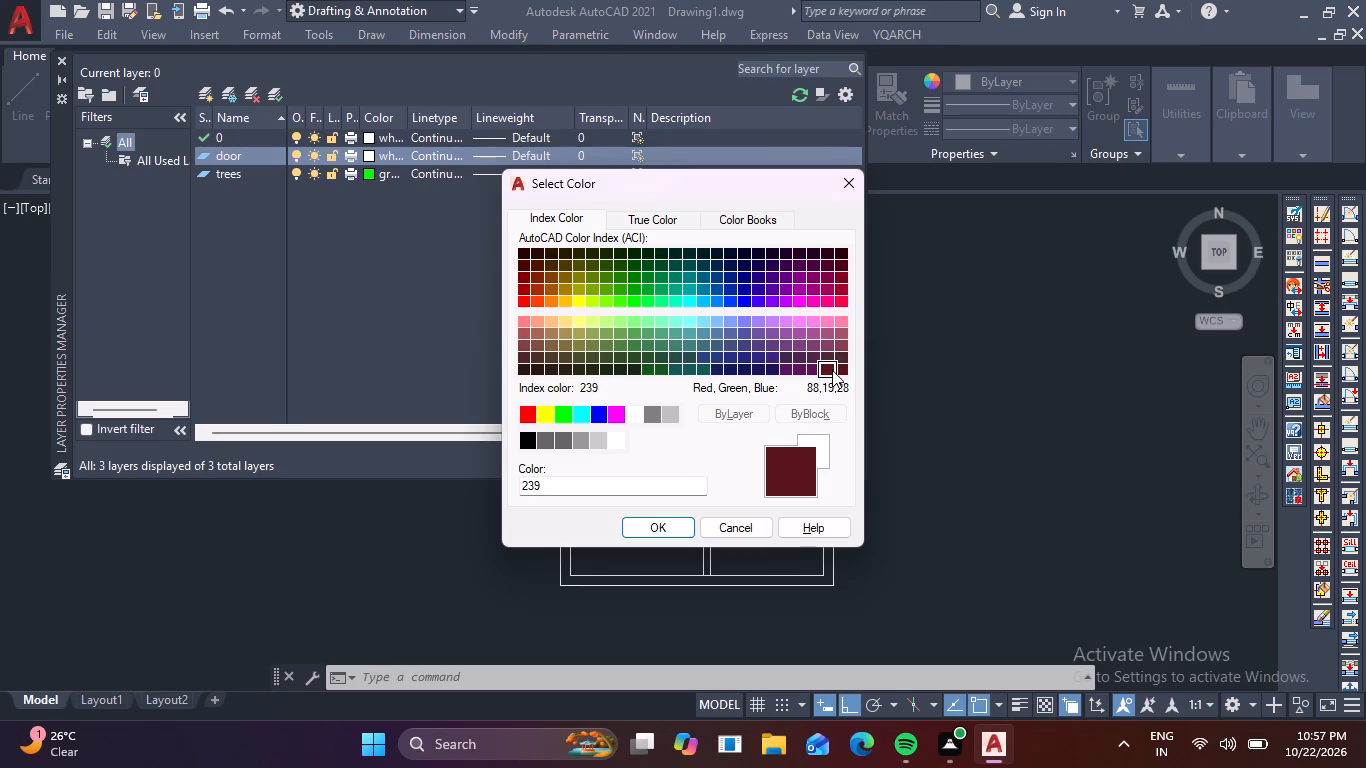
{"action": "left_click", "coordinate": [844, 368]}
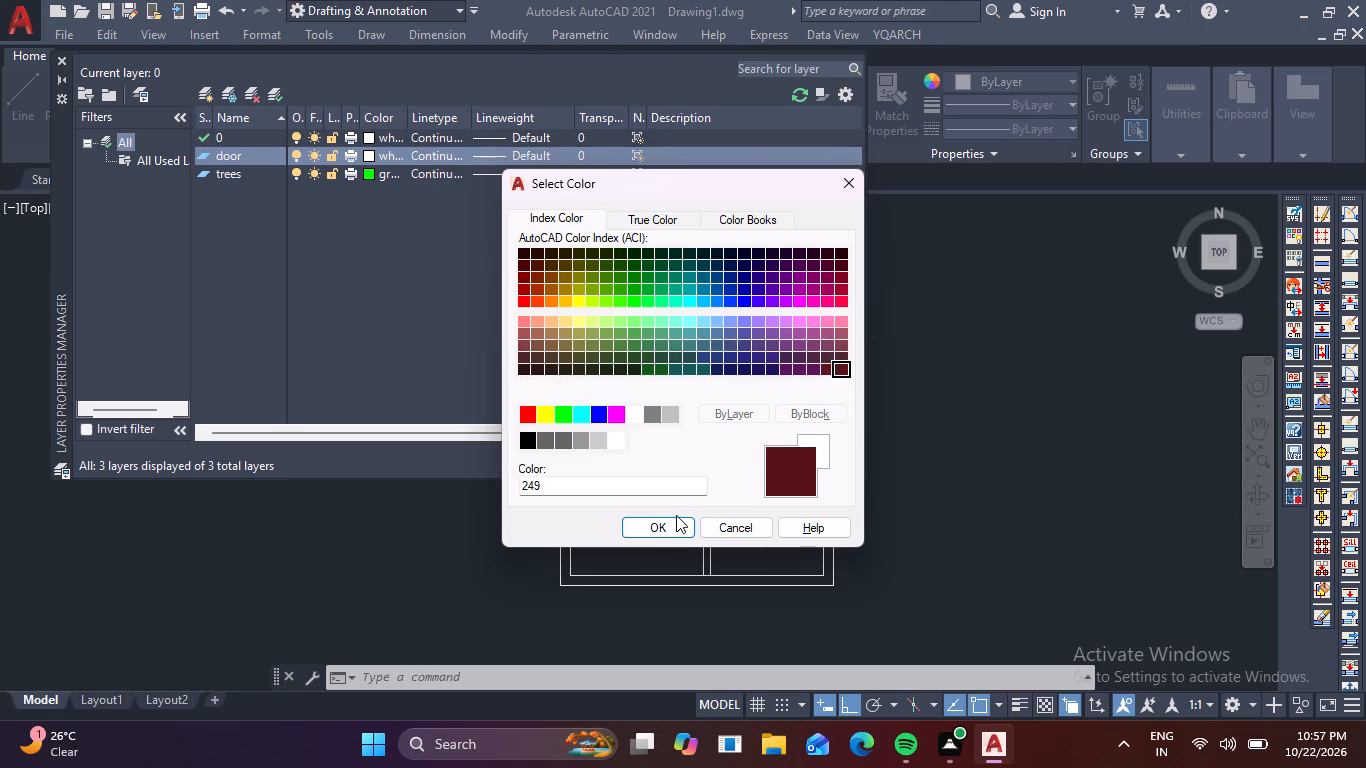
{"action": "left_click", "coordinate": [525, 348]}
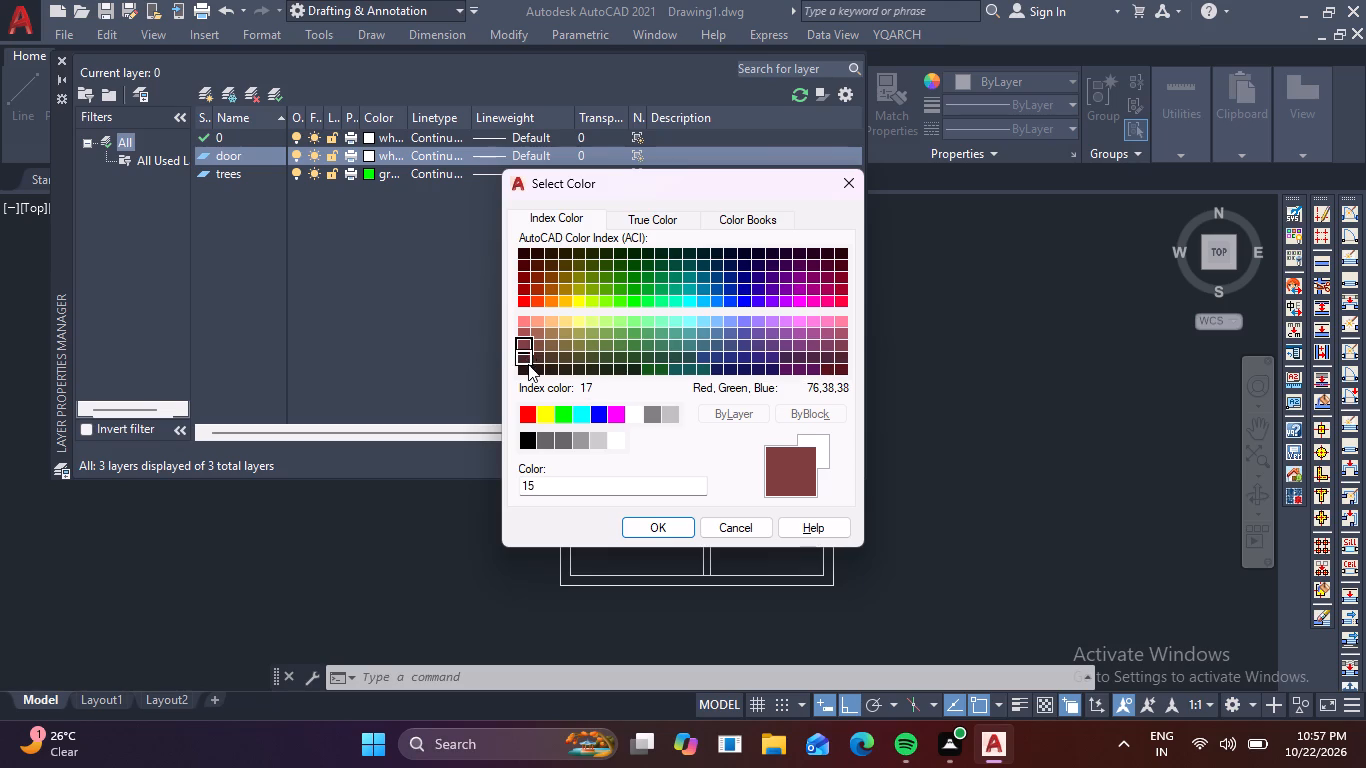
{"action": "left_click", "coordinate": [540, 358]}
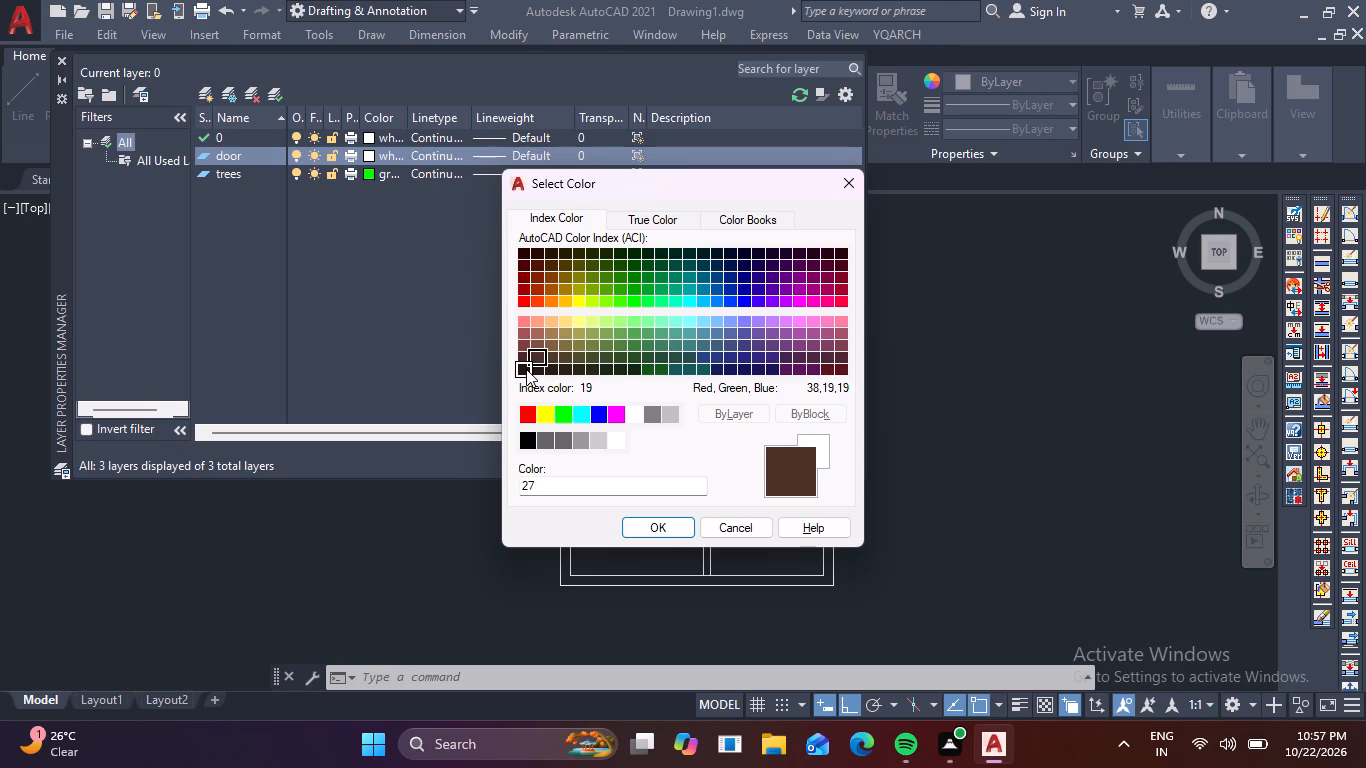
{"action": "left_click", "coordinate": [839, 372]}
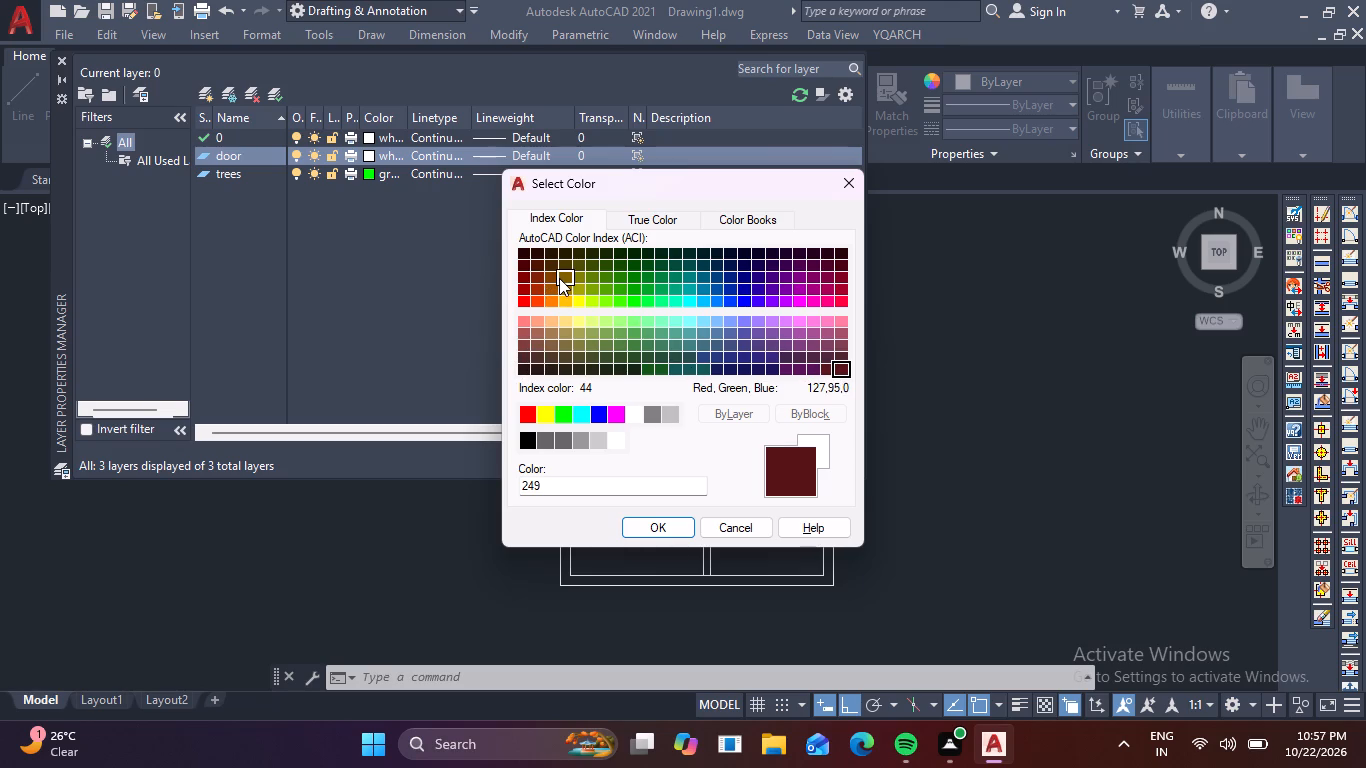
{"action": "left_click", "coordinate": [556, 279]}
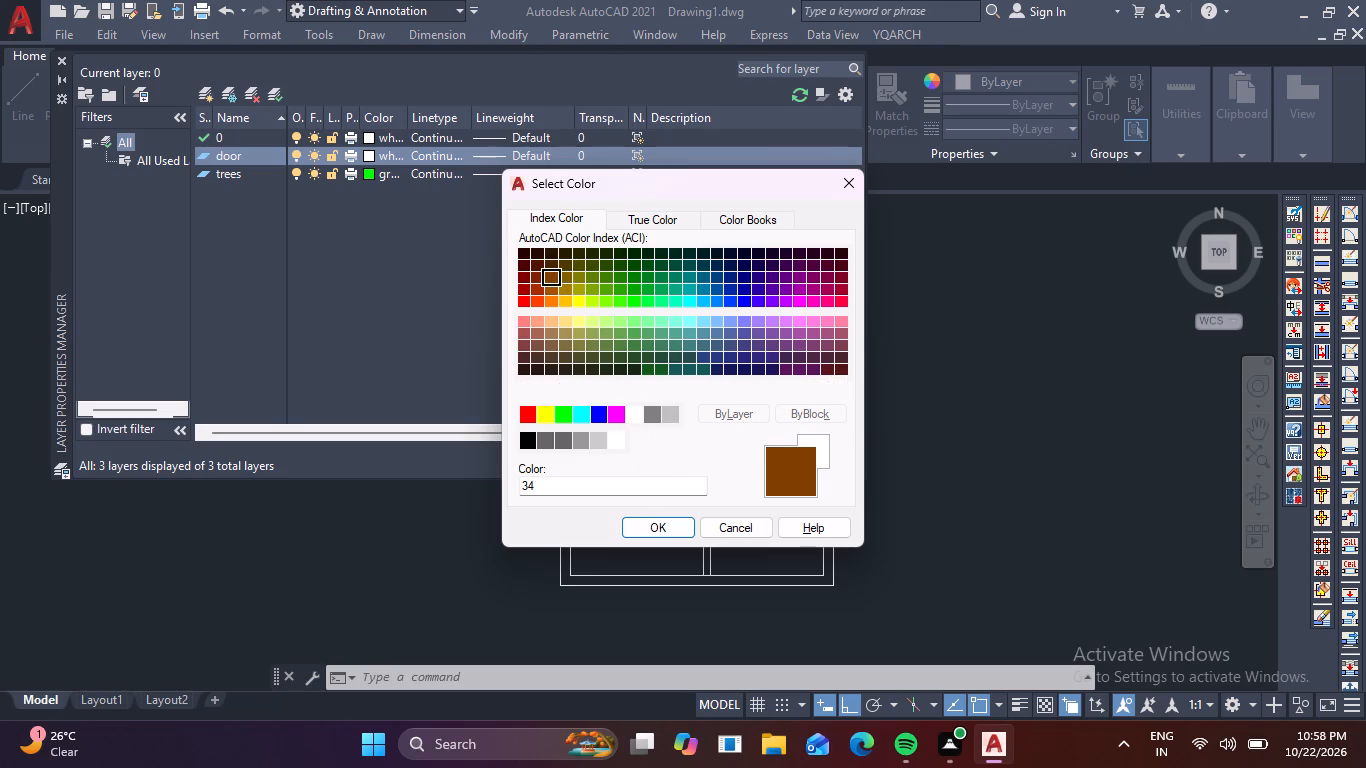
{"action": "left_click", "coordinate": [656, 527]}
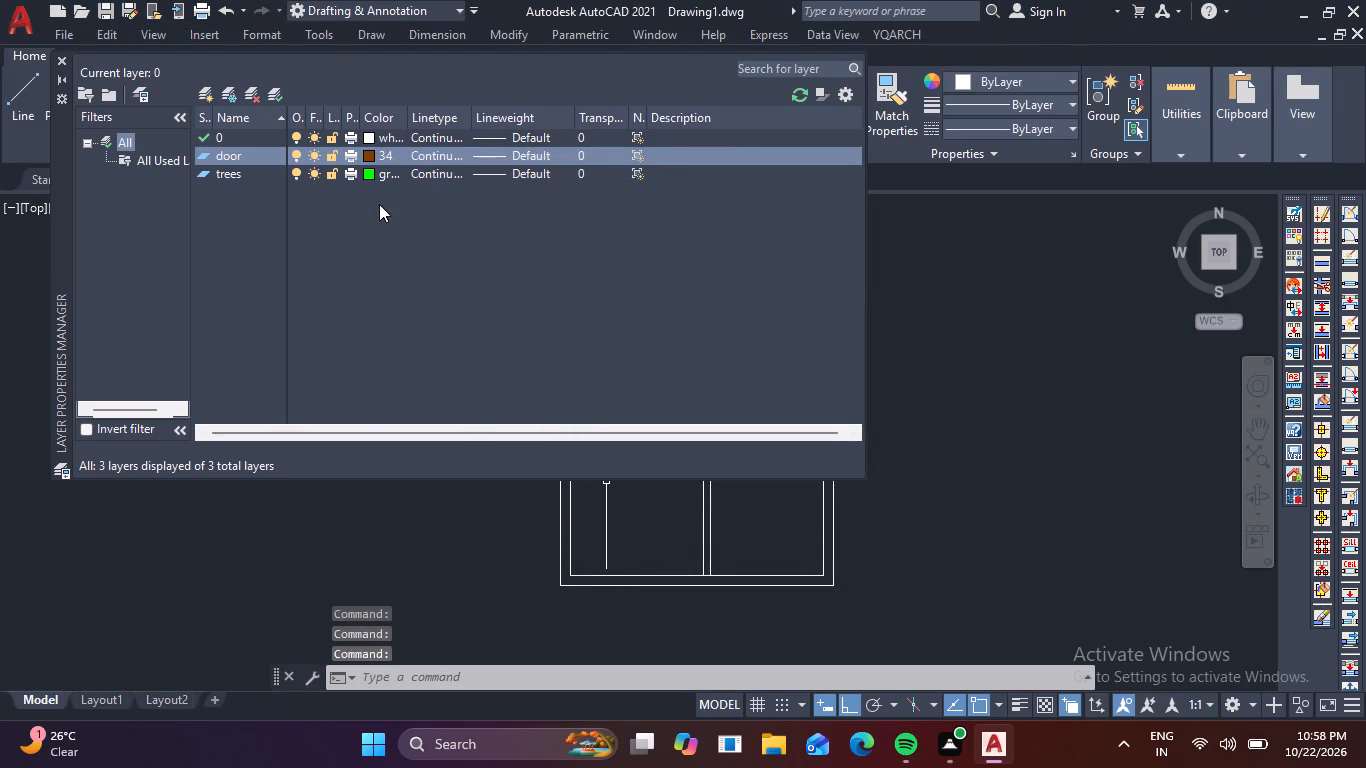
Make the door layer the current layer.
{"action": "left_click", "coordinate": [267, 154]}
{"action": "left_click", "coordinate": [276, 96]}
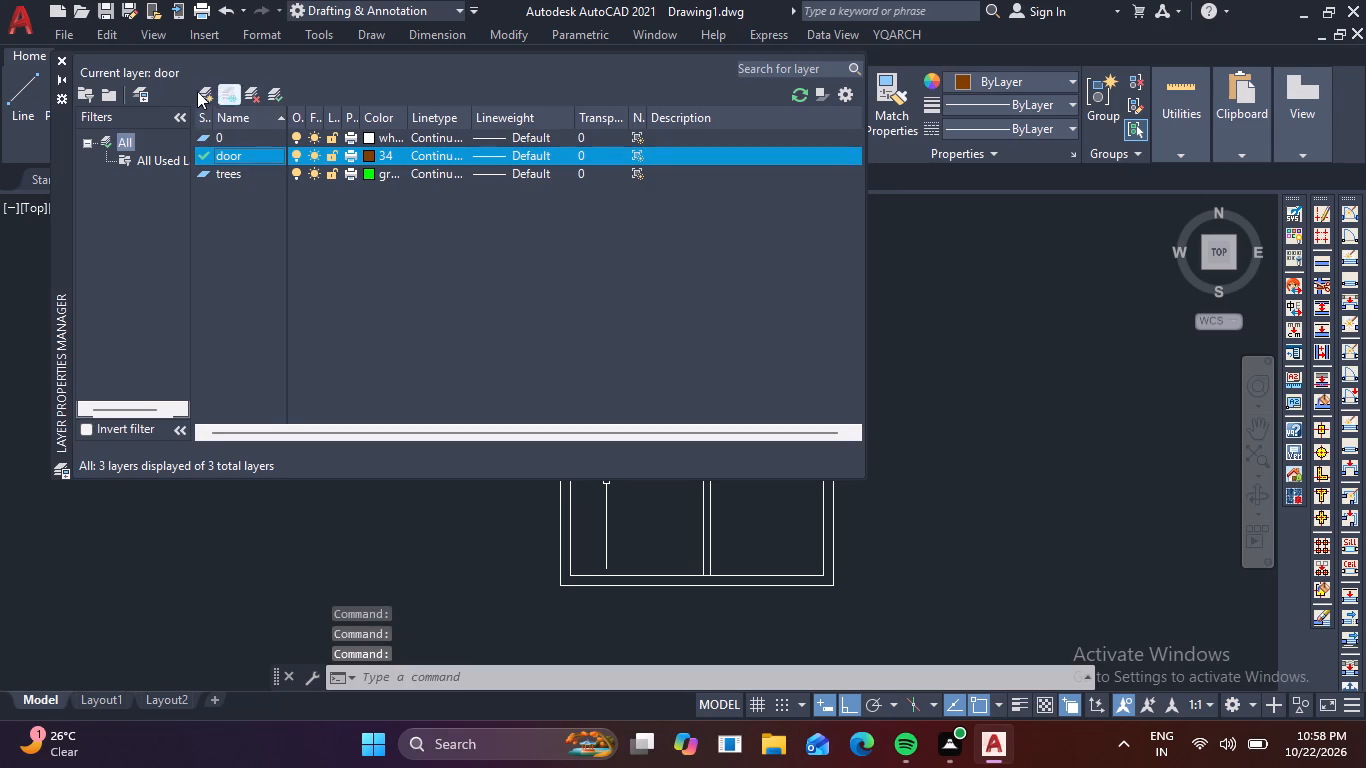
Insert the Door - Imperial block from the tool palettes in the empty space beside the floor plan.
{"action": "left_click", "coordinate": [64, 60]}
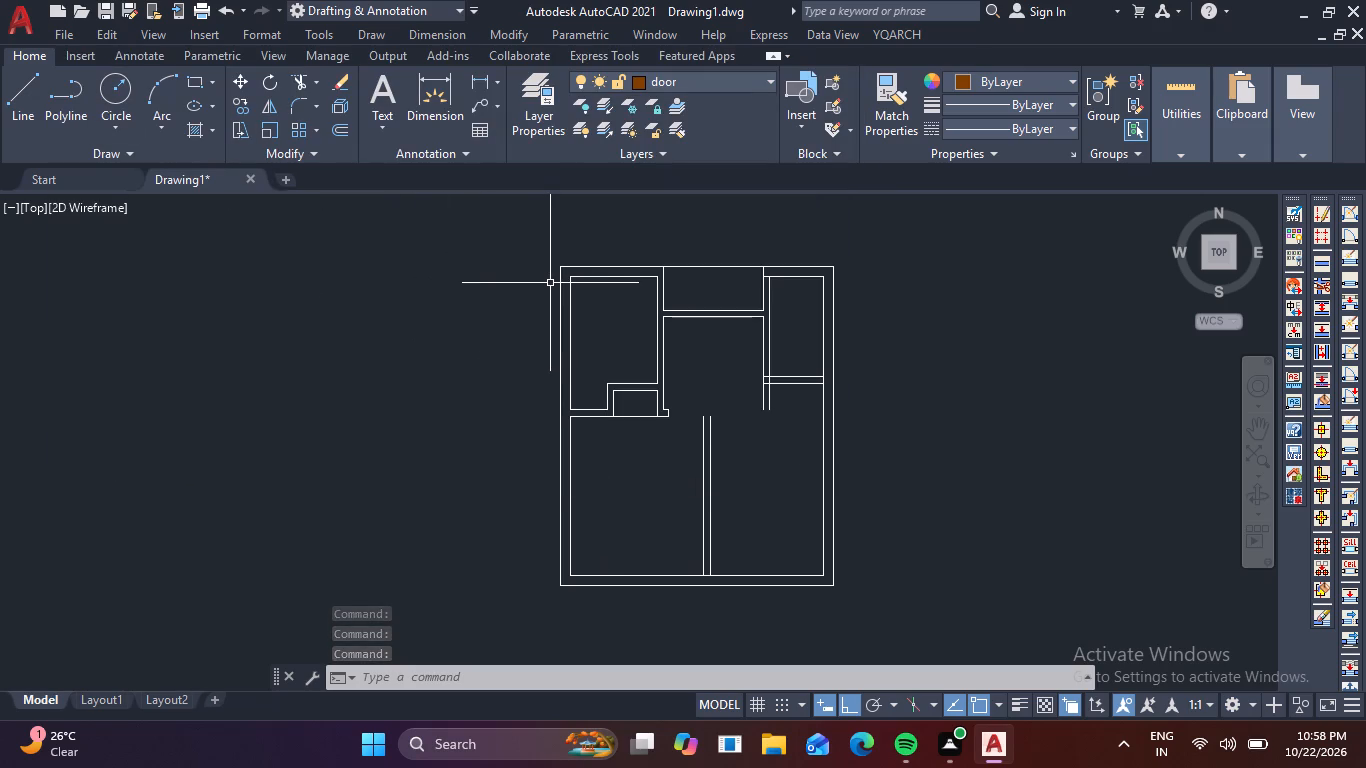
{"action": "key", "text": "ctrl+3"}
{"action": "left_click_drag", "start_coordinate": [840, 174], "coordinate": [603, 297]}
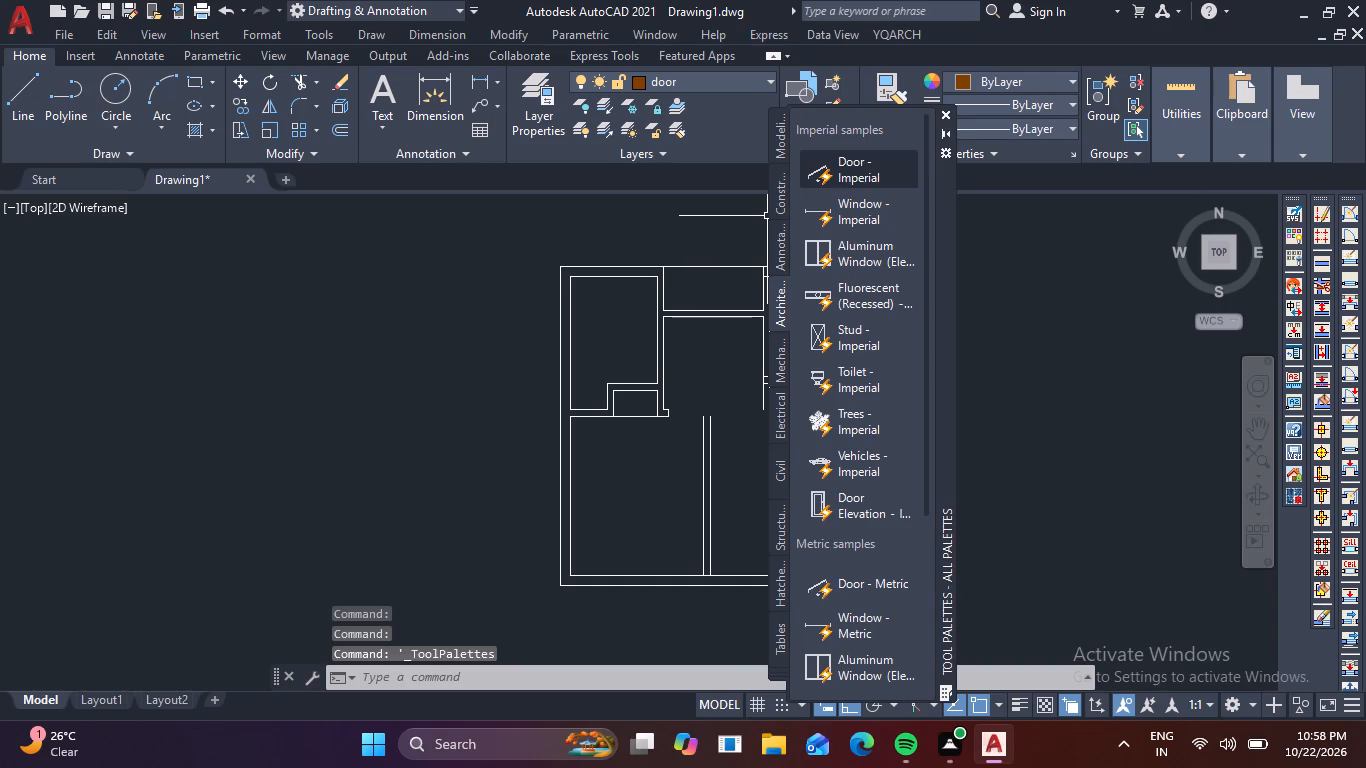
{"action": "left_click_drag", "start_coordinate": [603, 297], "coordinate": [426, 432]}
{"action": "scroll", "coordinate": [430, 438], "scroll_direction": "up", "scroll_amount": 1}
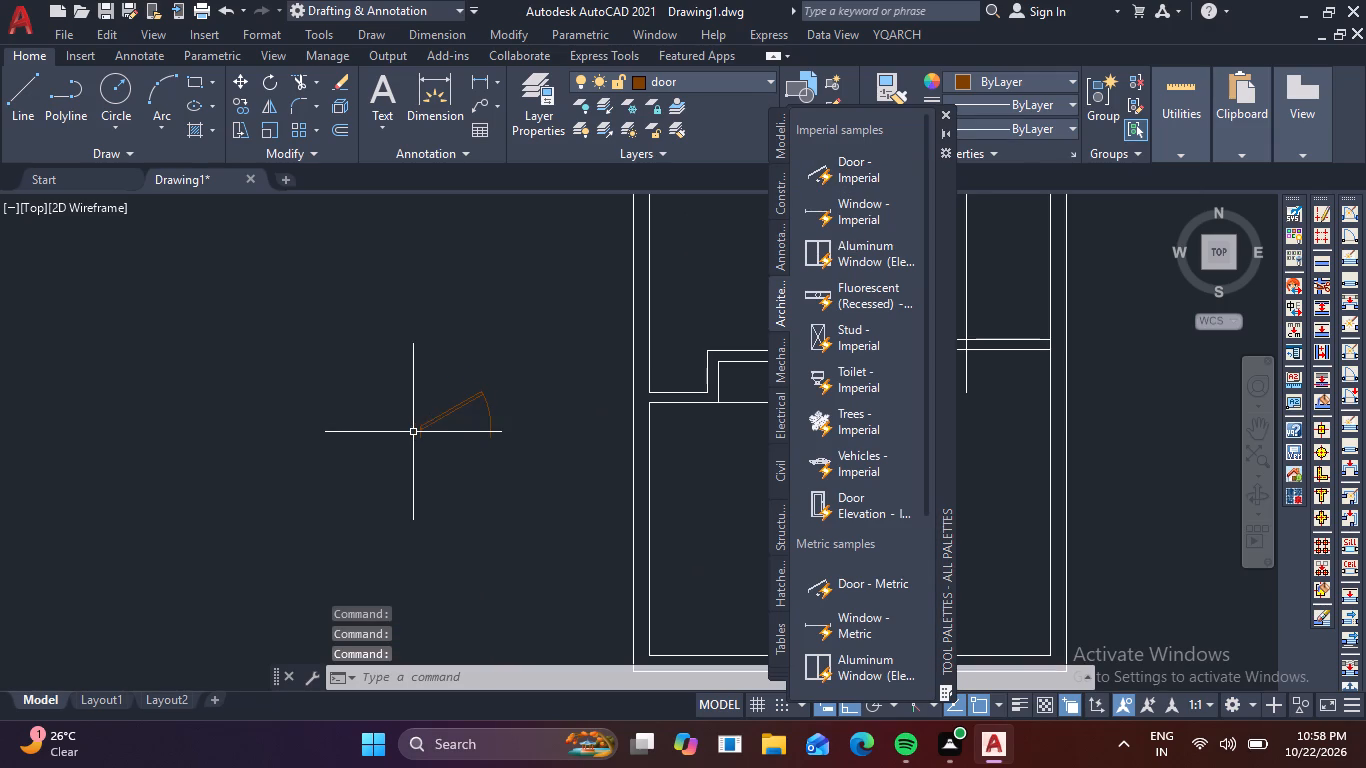
Set the inserted door block's opening angle to Open 90º.
{"action": "left_click", "coordinate": [418, 431]}
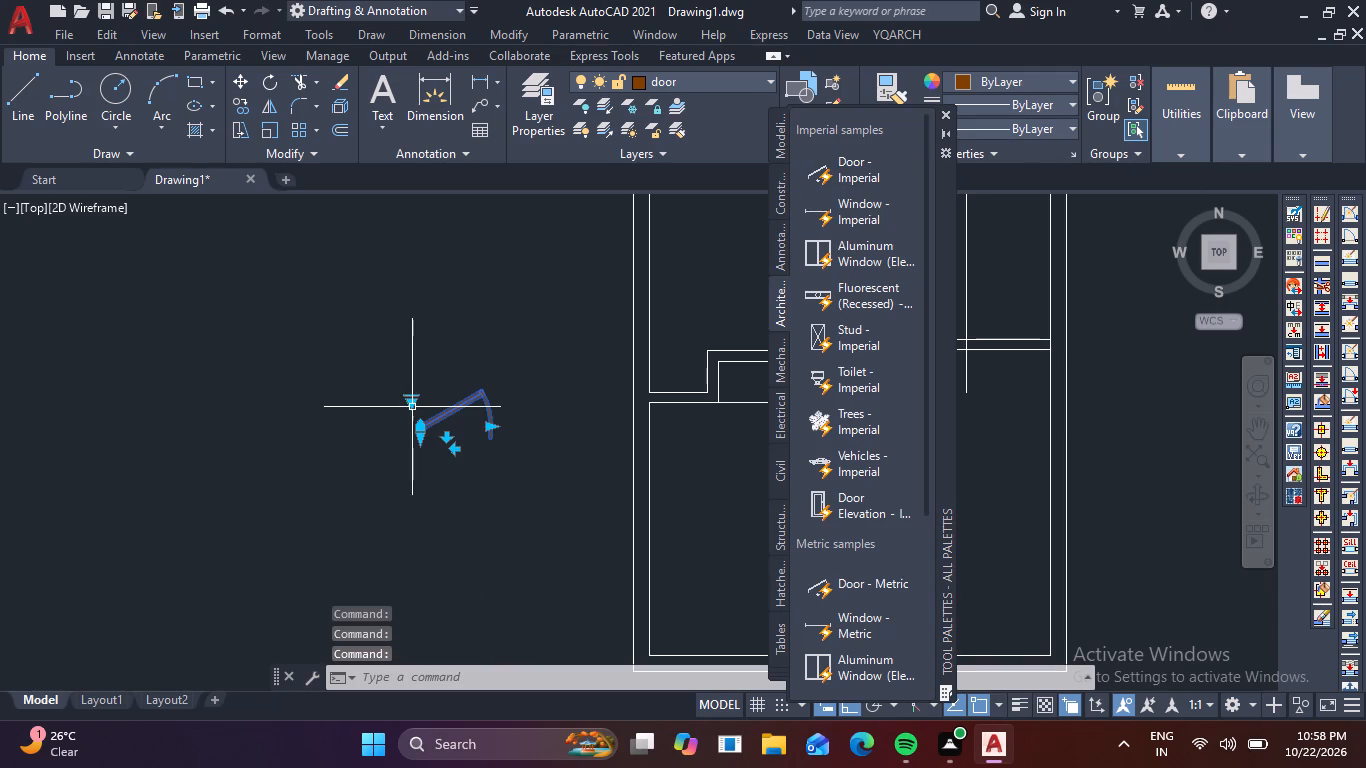
{"action": "left_click", "coordinate": [406, 401]}
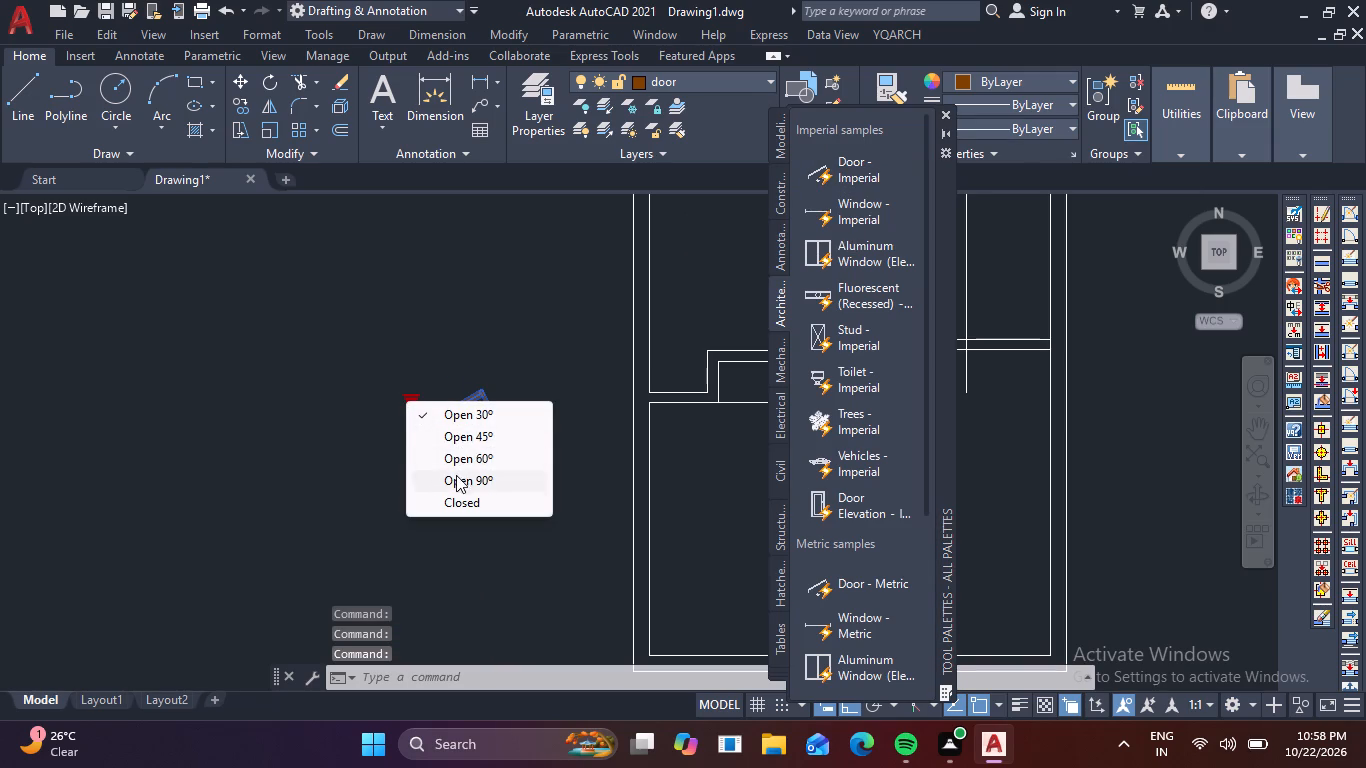
{"action": "left_click", "coordinate": [456, 474]}
{"action": "key", "text": "Escape"}
Move the door block horizontally, farther away from the floor plan.
{"action": "left_click_drag", "start_coordinate": [487, 425], "coordinate": [456, 408]}
{"action": "left_click", "coordinate": [358, 376]}
{"action": "key", "text": "m"}
{"action": "key", "text": "space"}
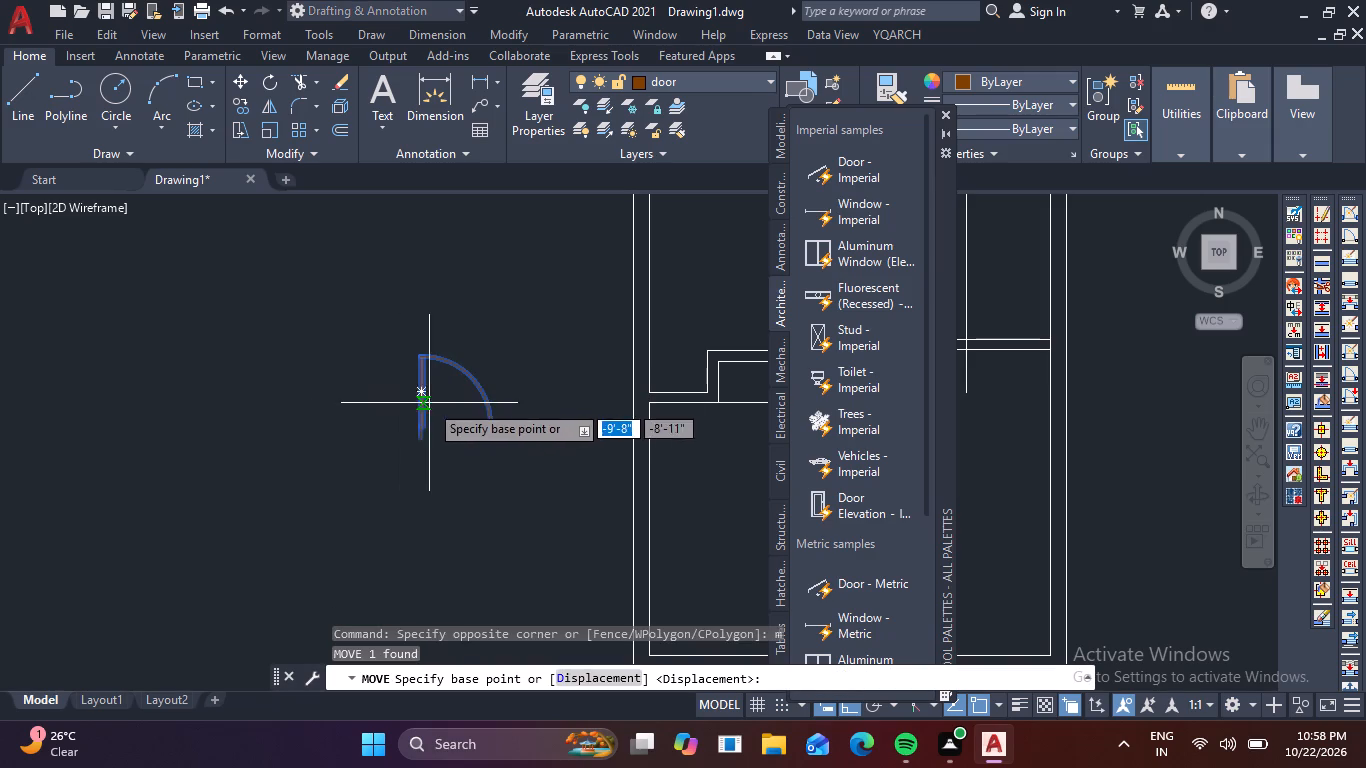
{"action": "left_click", "coordinate": [430, 404]}
{"action": "left_click", "coordinate": [244, 402]}
Scale the door block by reference from its hinge-side base point, making the door opening width 3'.
{"action": "left_click_drag", "start_coordinate": [380, 437], "coordinate": [379, 434]}
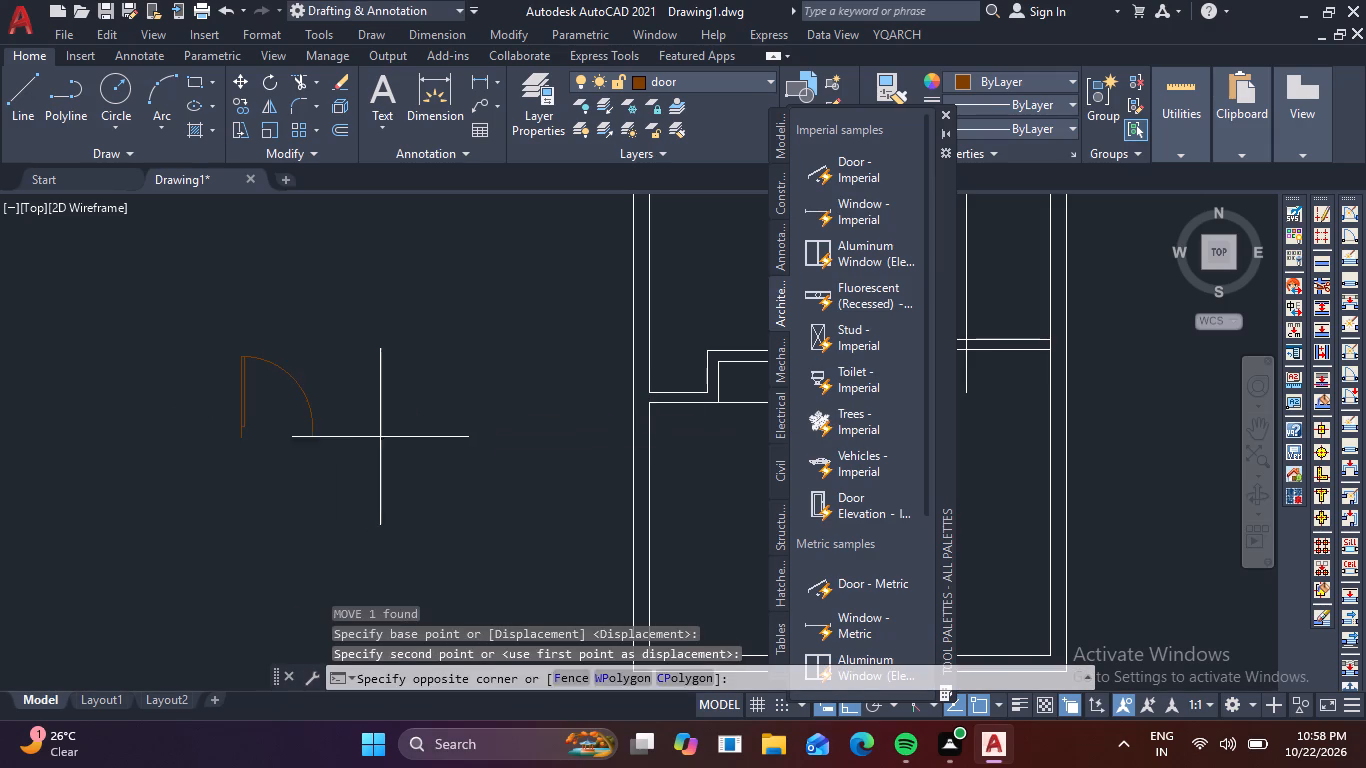
{"action": "left_click_drag", "start_coordinate": [379, 434], "coordinate": [358, 414]}
{"action": "left_click", "coordinate": [231, 344]}
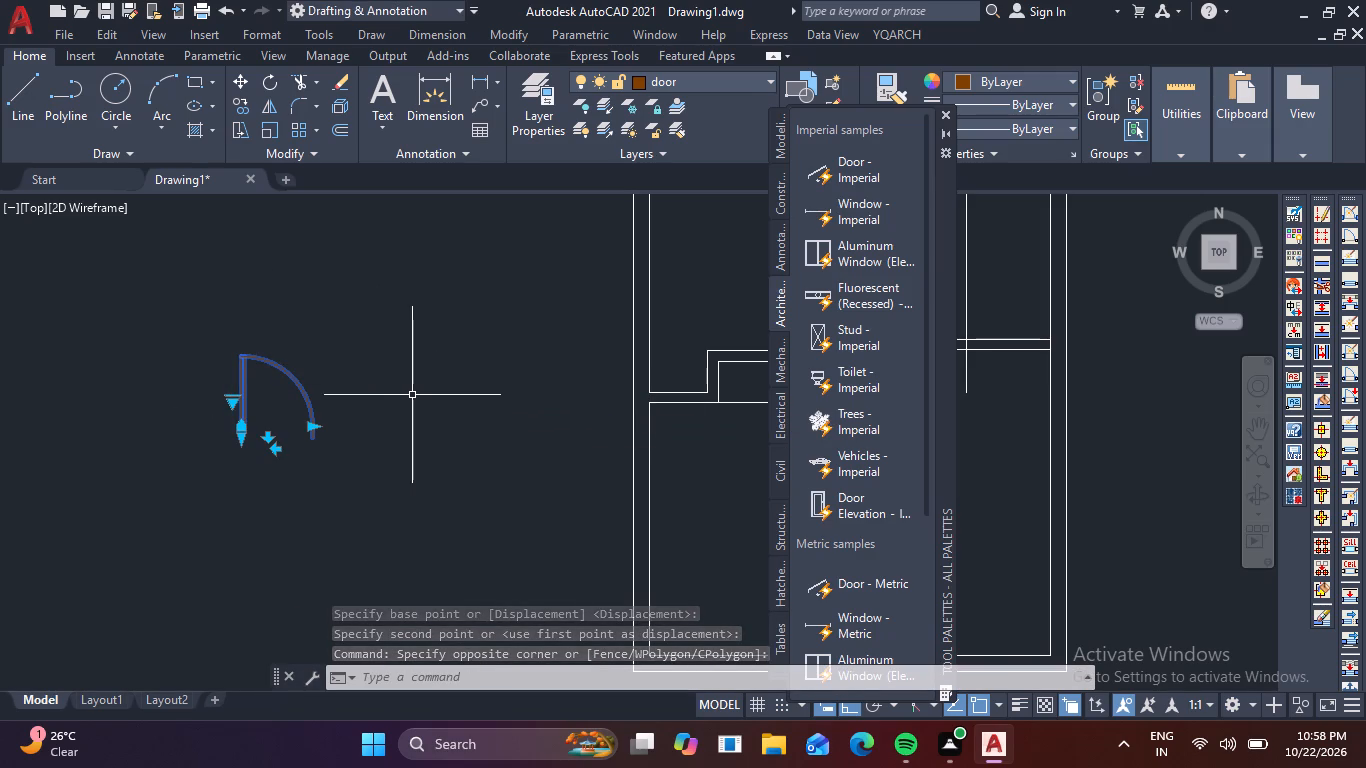
{"action": "type", "text": "sc"}
{"action": "key", "text": "space"}
{"action": "scroll", "coordinate": [241, 437], "scroll_direction": "up", "scroll_amount": 3}
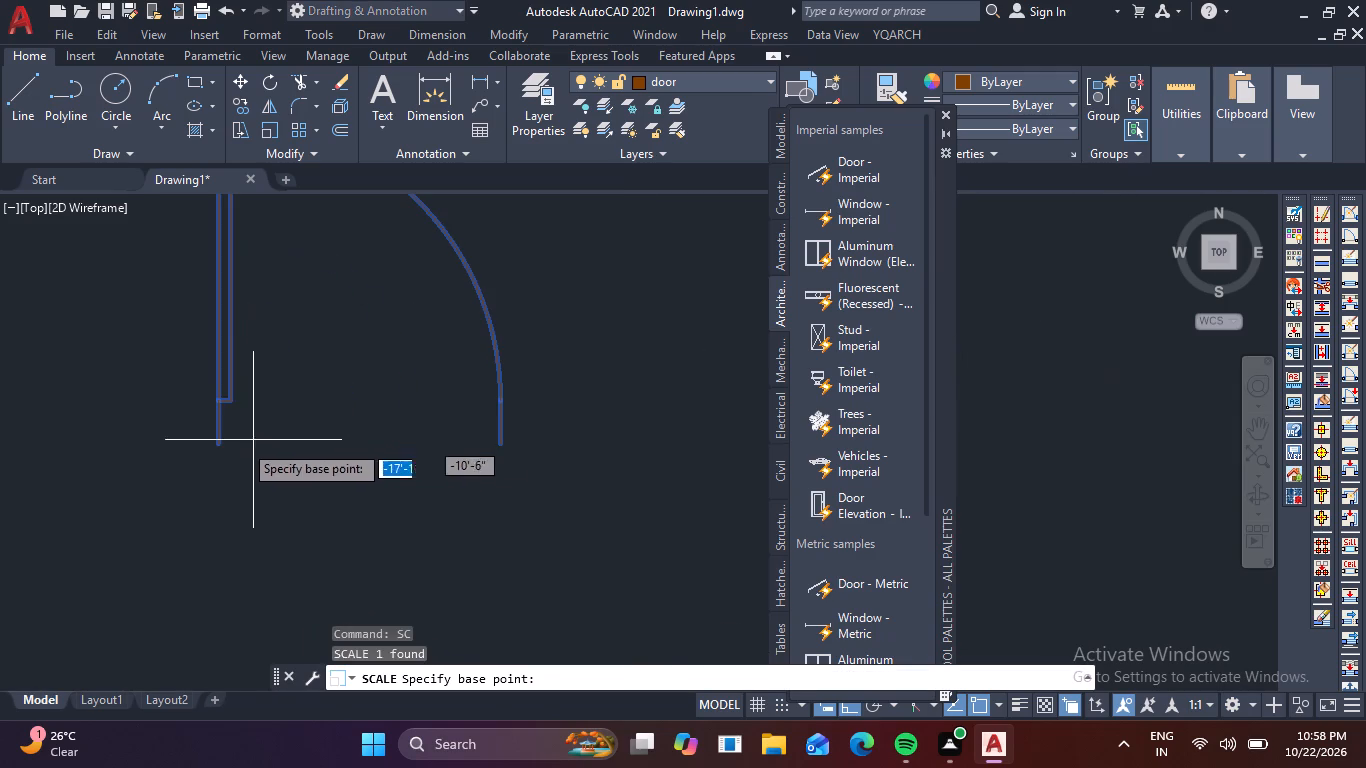
{"action": "left_click", "coordinate": [216, 444]}
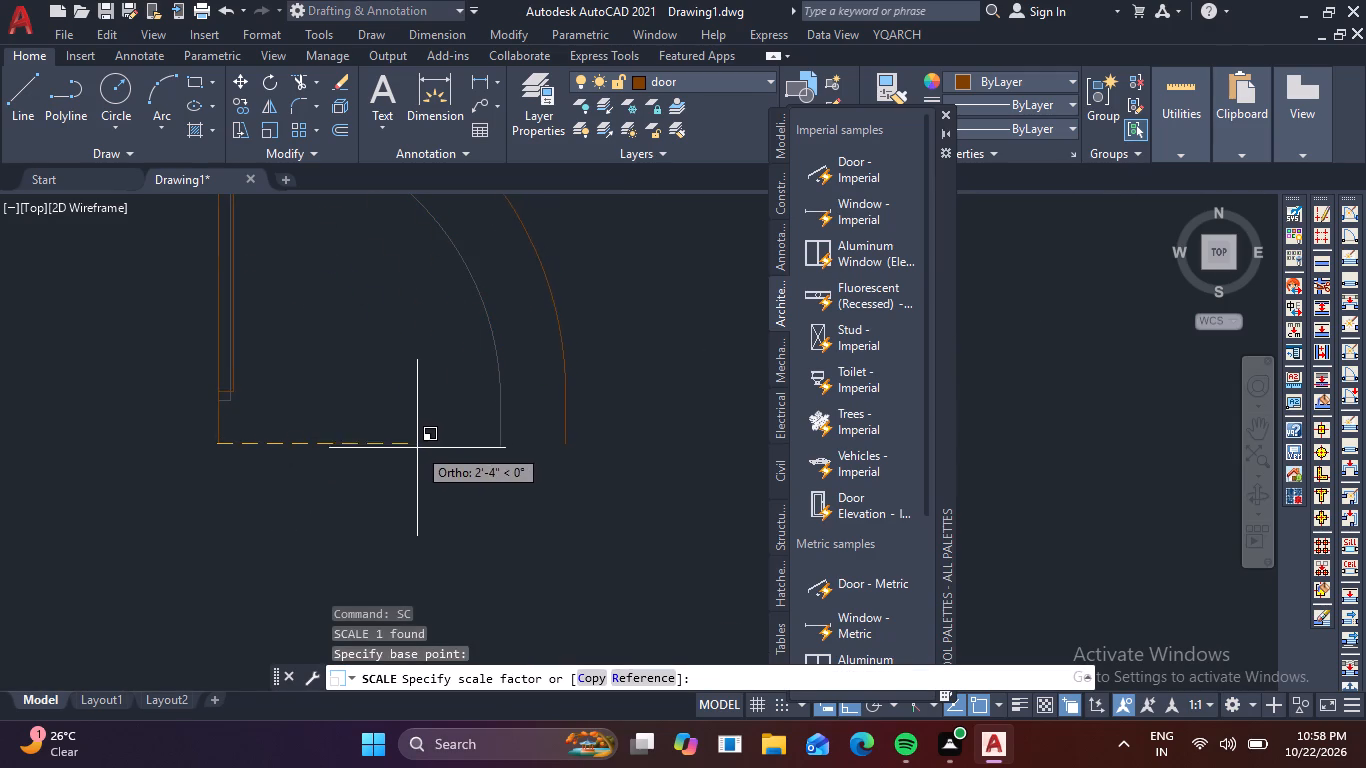
{"action": "left_click", "coordinate": [634, 682]}
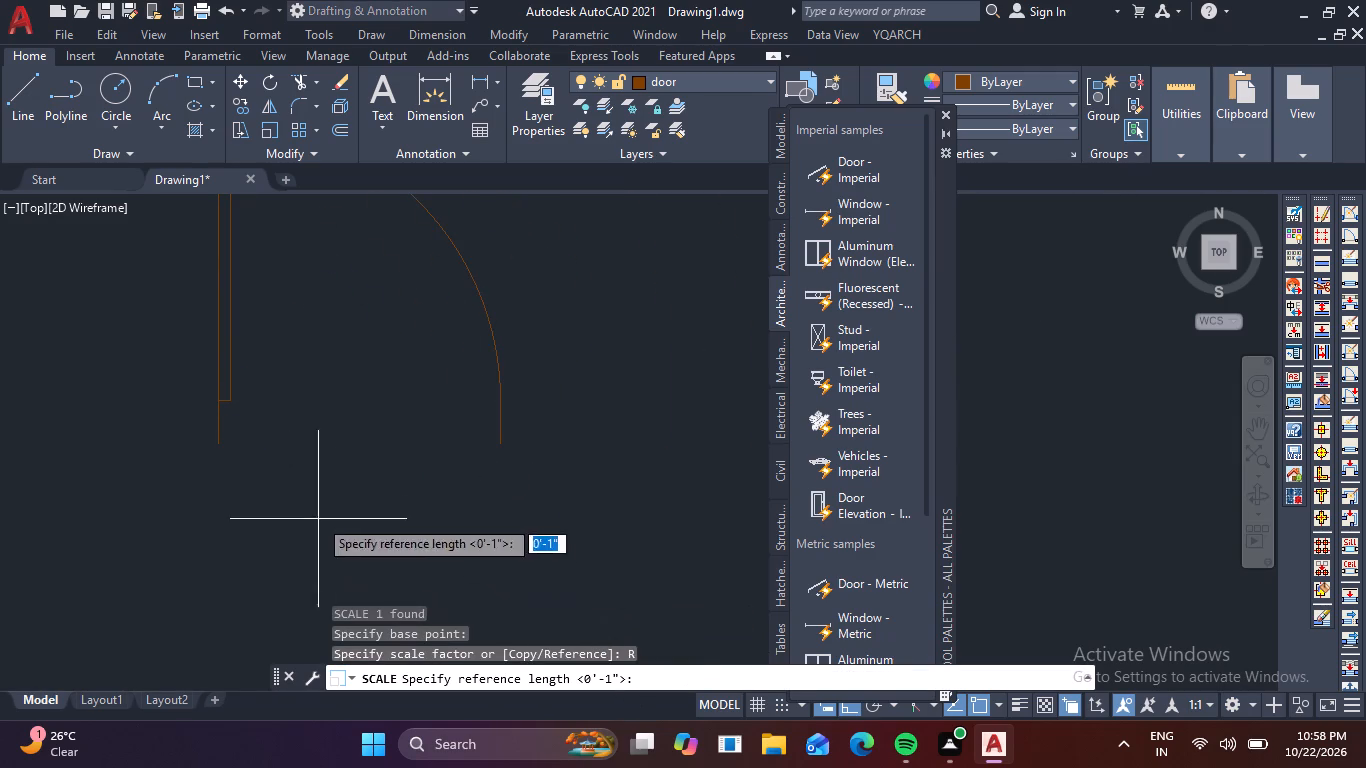
{"action": "left_click", "coordinate": [219, 448]}
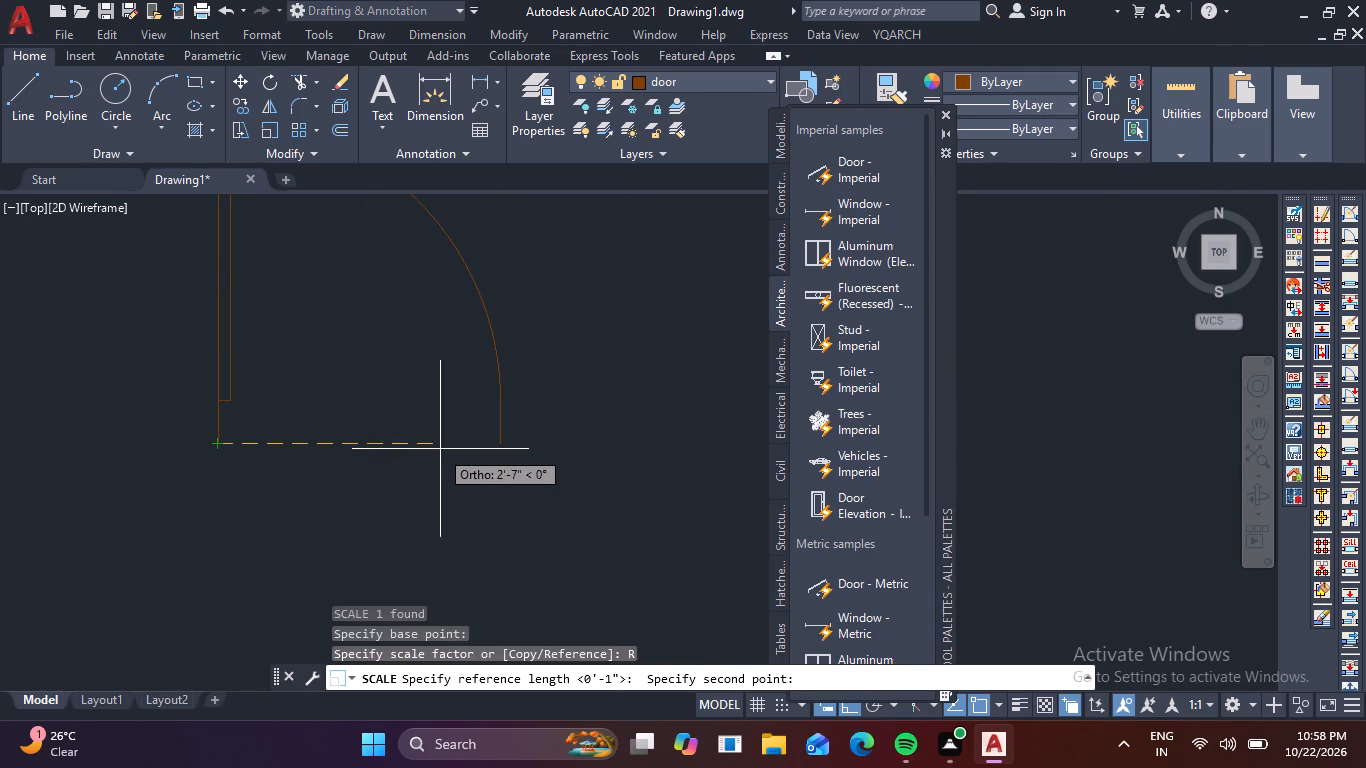
{"action": "left_click", "coordinate": [506, 440]}
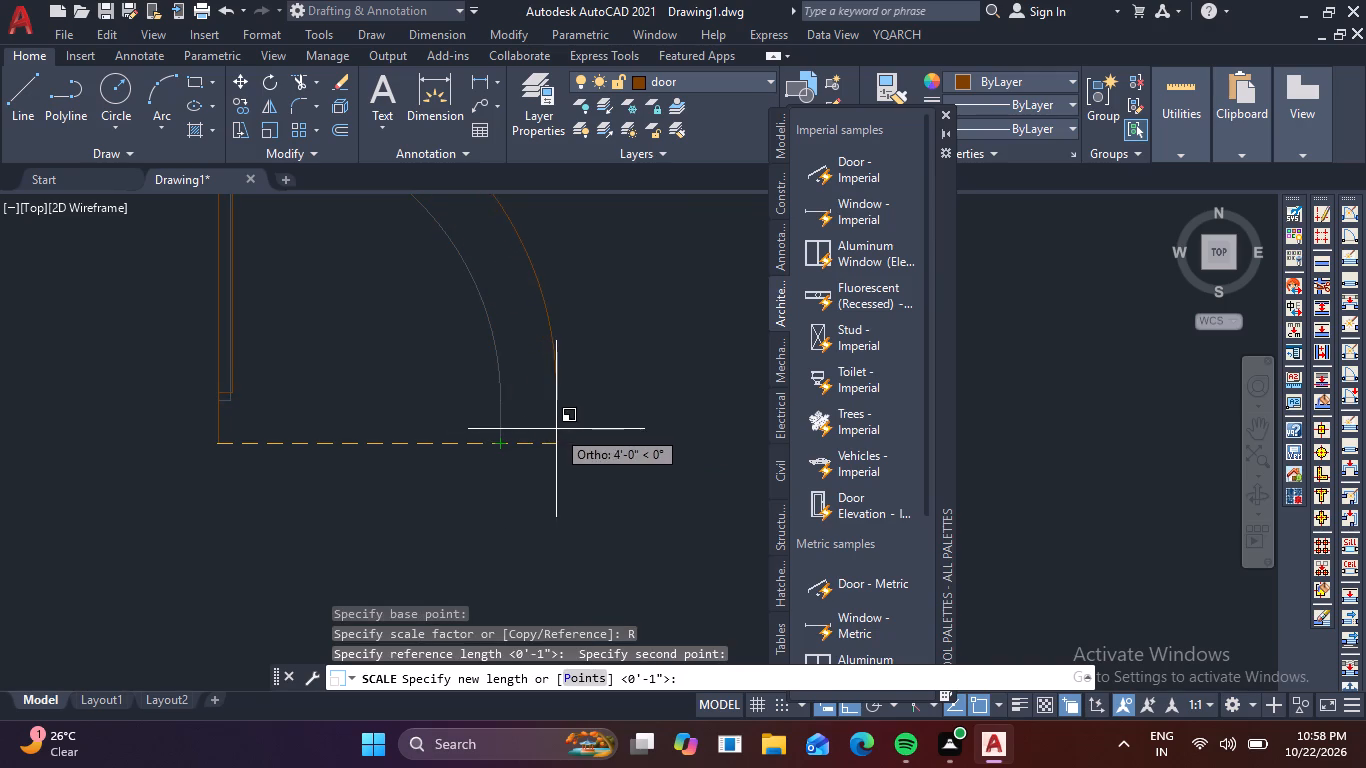
{"action": "key", "text": "3"}
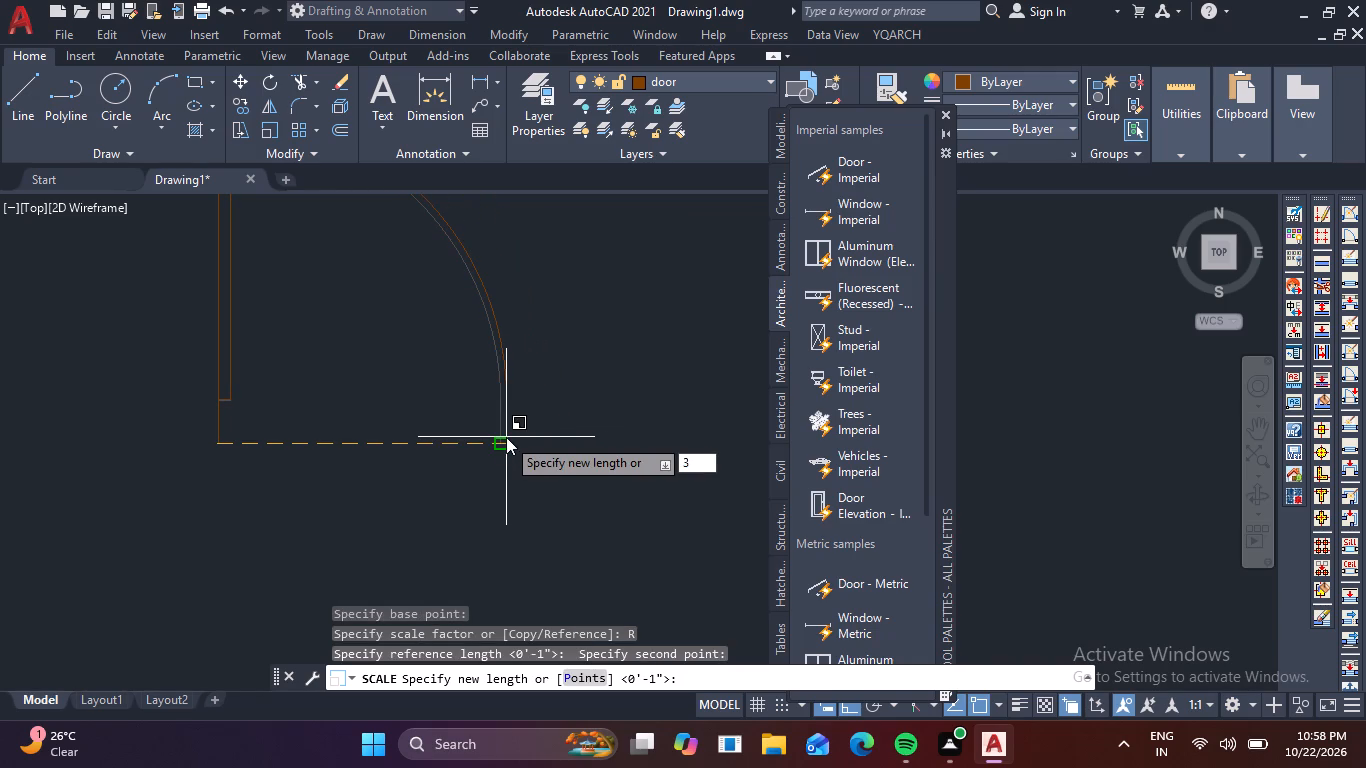
{"action": "key", "text": "apostrophe"}
{"action": "key", "text": "space"}
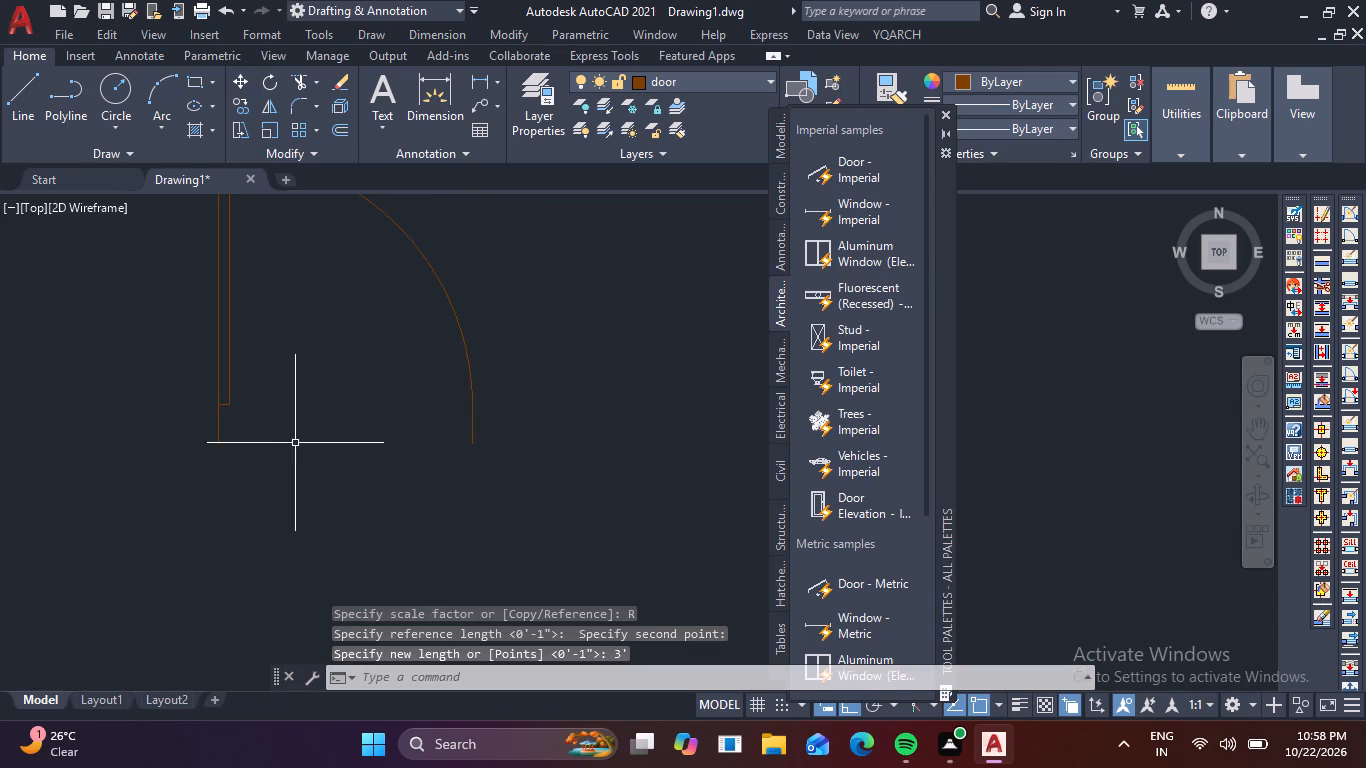
{"action": "left_click", "coordinate": [942, 119]}
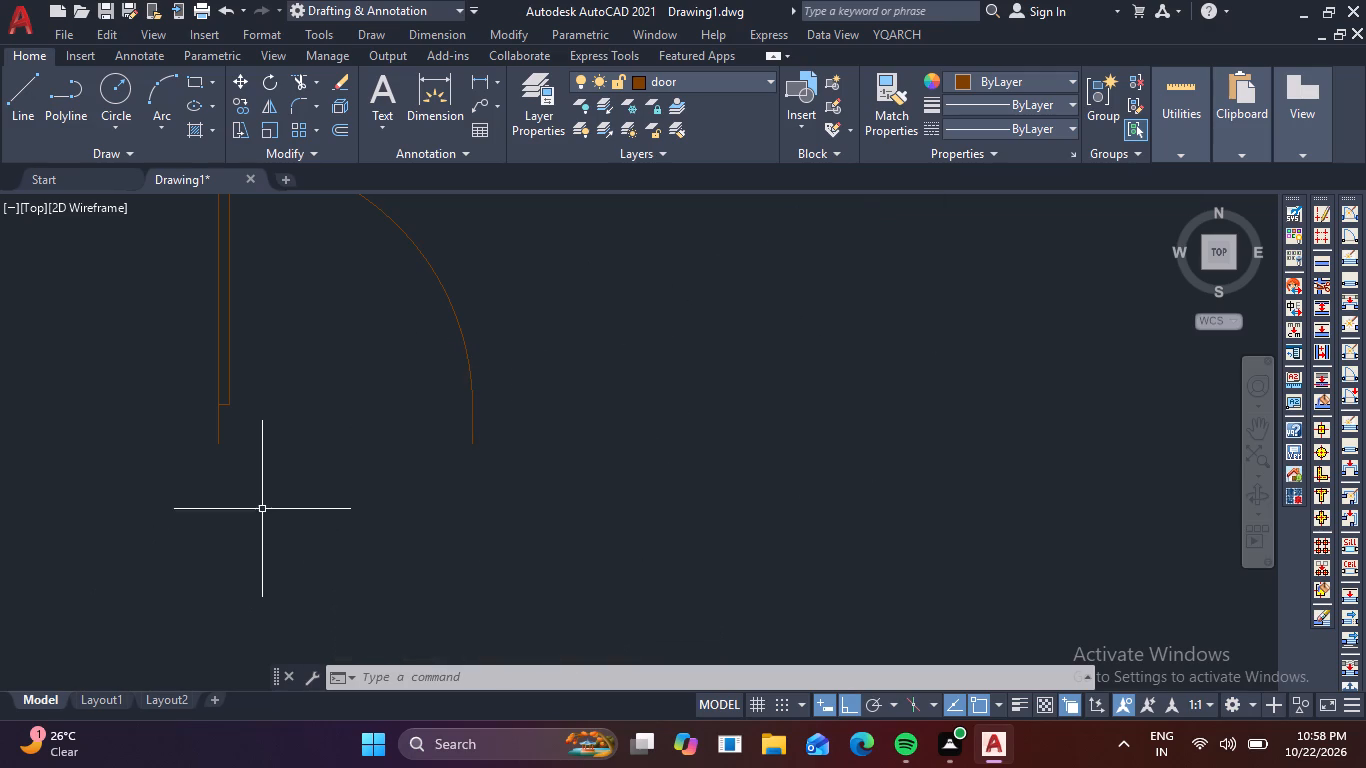
Check the scaled door's dimensions with the Quick measure tool.
{"action": "left_click", "coordinate": [1188, 139]}
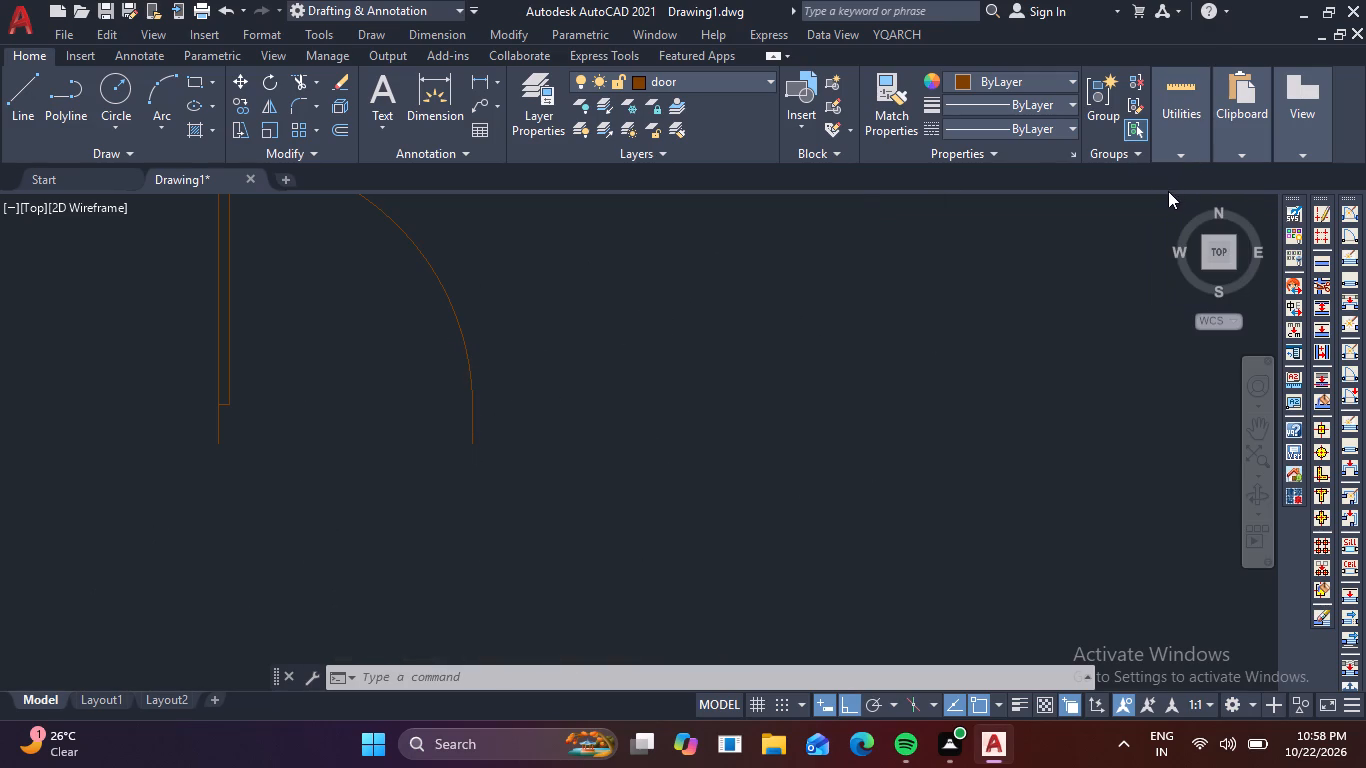
{"action": "left_click", "coordinate": [1178, 156]}
{"action": "left_click", "coordinate": [1188, 184]}
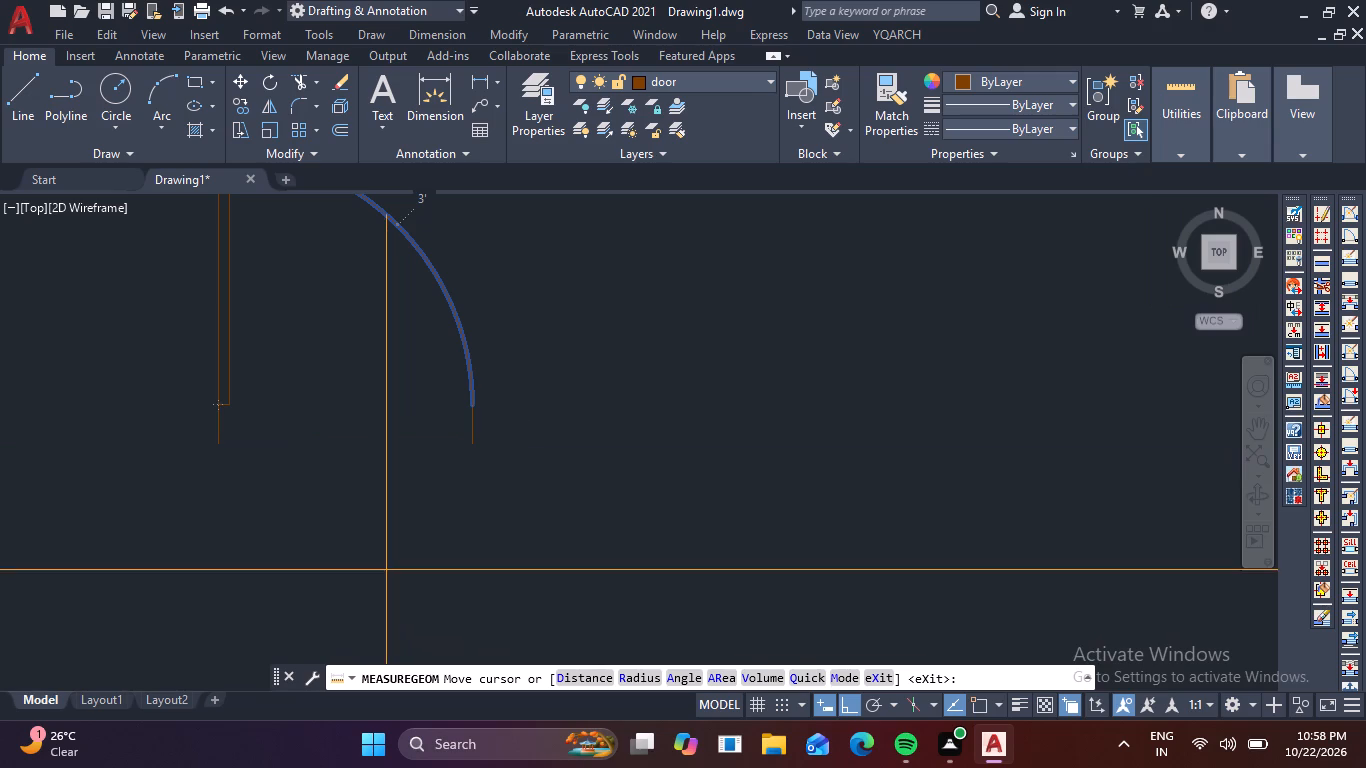
{"action": "key", "text": "Escape"}
{"action": "key", "text": "Escape"}
Mirror the door across a vertical line just beyond its swing side, keeping the original.
{"action": "left_click_drag", "start_coordinate": [548, 504], "coordinate": [533, 482]}
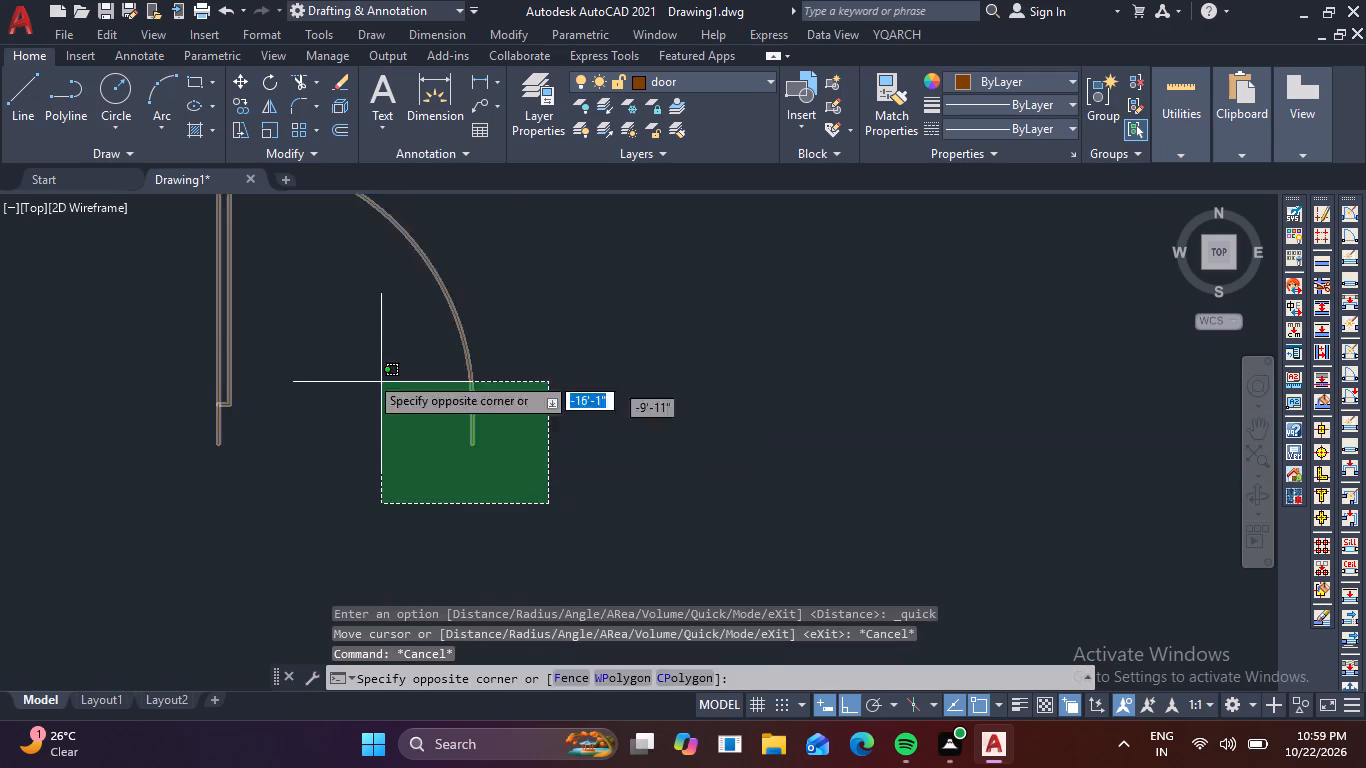
{"action": "left_click", "coordinate": [329, 366]}
{"action": "key", "text": "m"}
{"action": "key", "text": "i"}
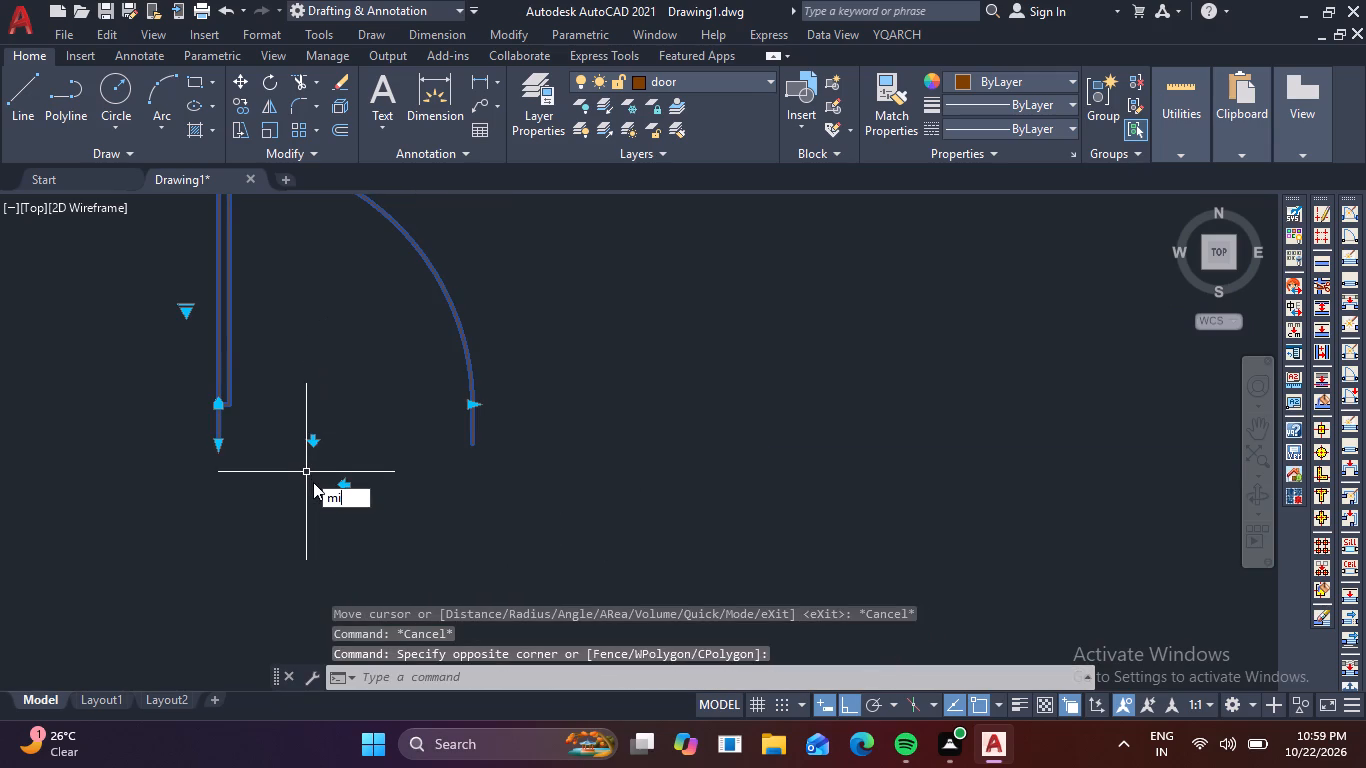
{"action": "key", "text": "space"}
{"action": "scroll", "coordinate": [477, 424], "scroll_direction": "down", "scroll_amount": 2}
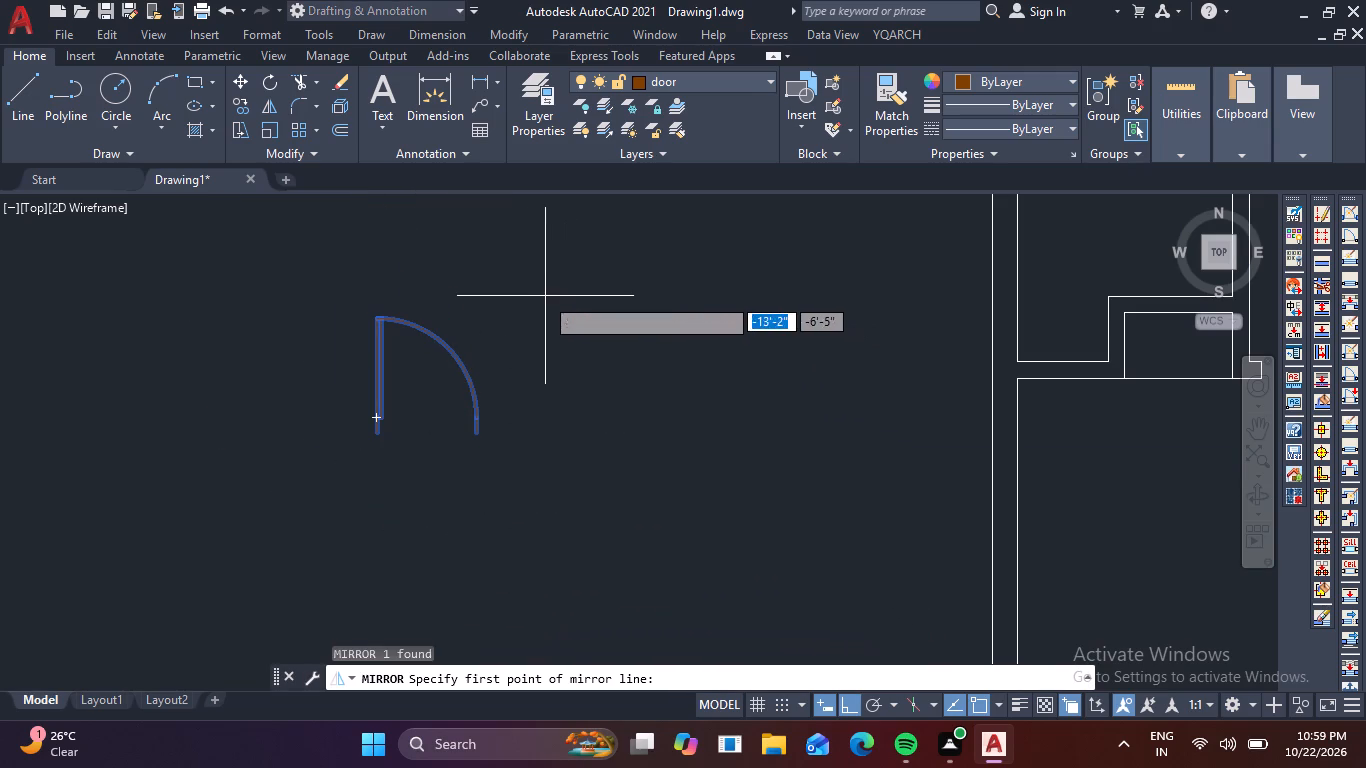
{"action": "left_click", "coordinate": [502, 280]}
{"action": "left_click", "coordinate": [515, 528]}
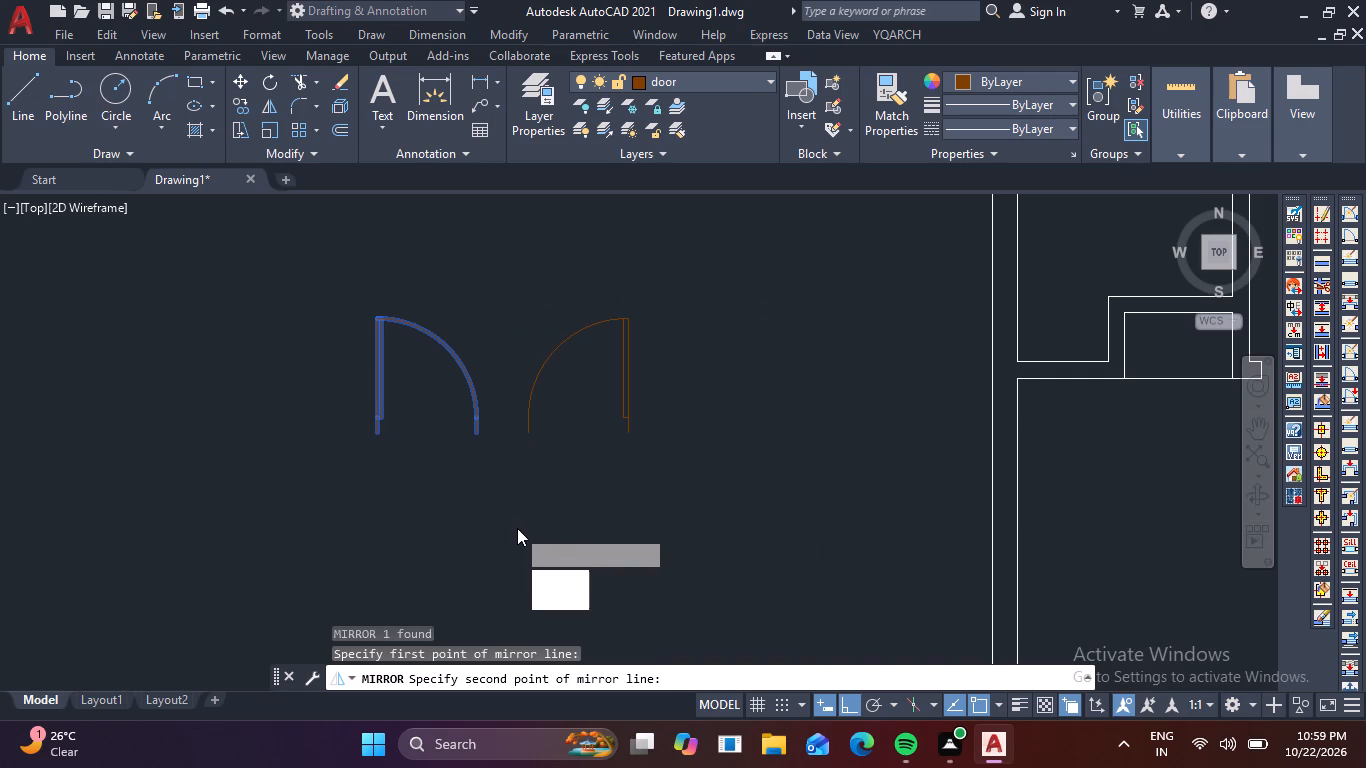
{"action": "key", "text": "space"}
Mirror both doors across a horizontal line below them, keeping the originals, for a set of four orientations.
{"action": "left_click_drag", "start_coordinate": [699, 430], "coordinate": [676, 413]}
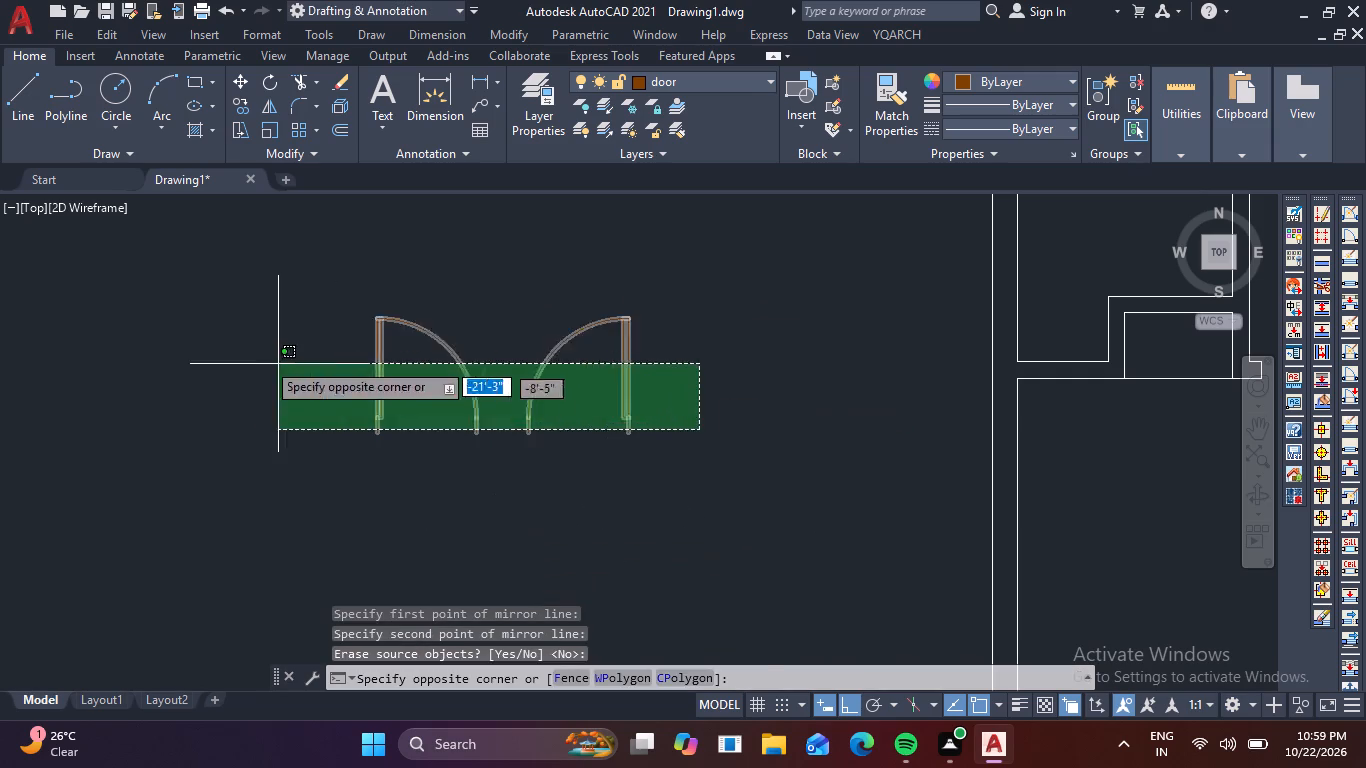
{"action": "left_click", "coordinate": [260, 358]}
{"action": "type", "text": "mi"}
{"action": "key", "text": "space"}
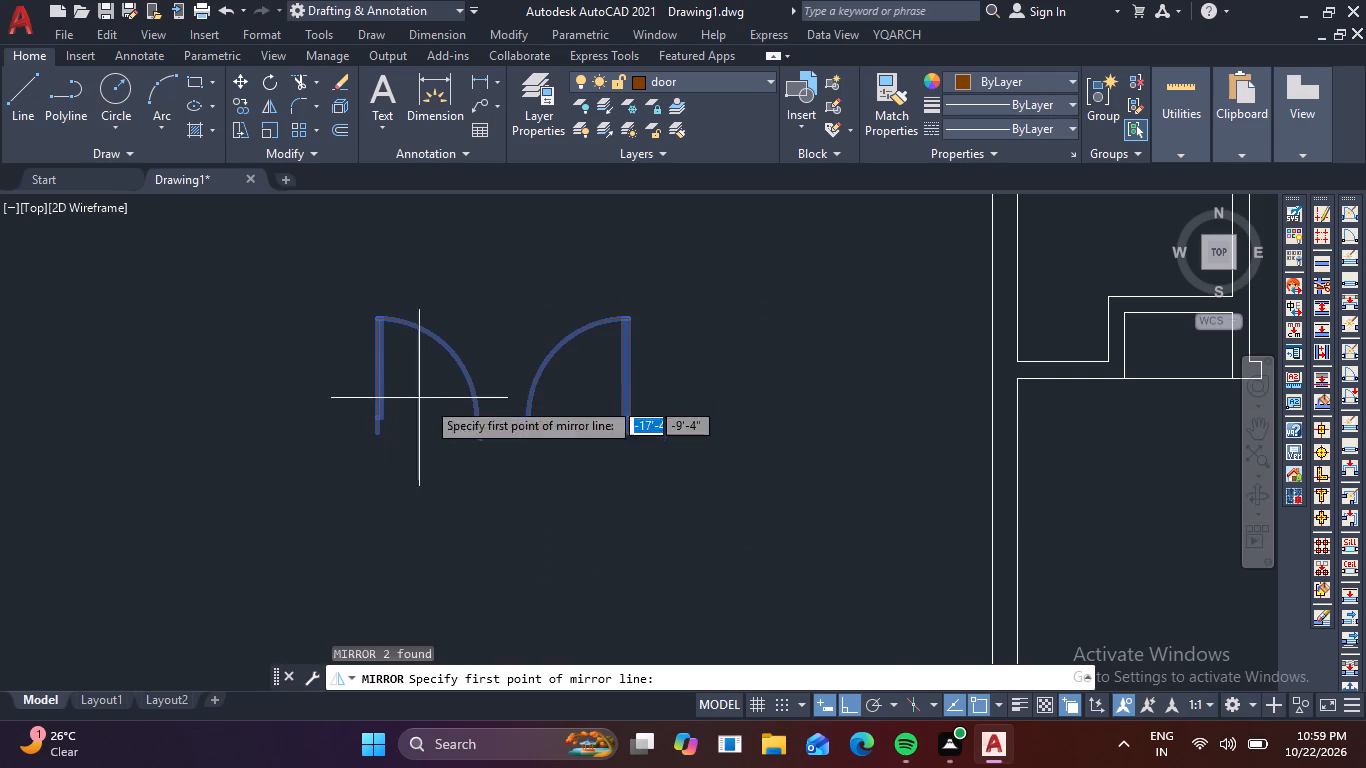
{"action": "left_click", "coordinate": [655, 490]}
{"action": "left_click", "coordinate": [117, 512]}
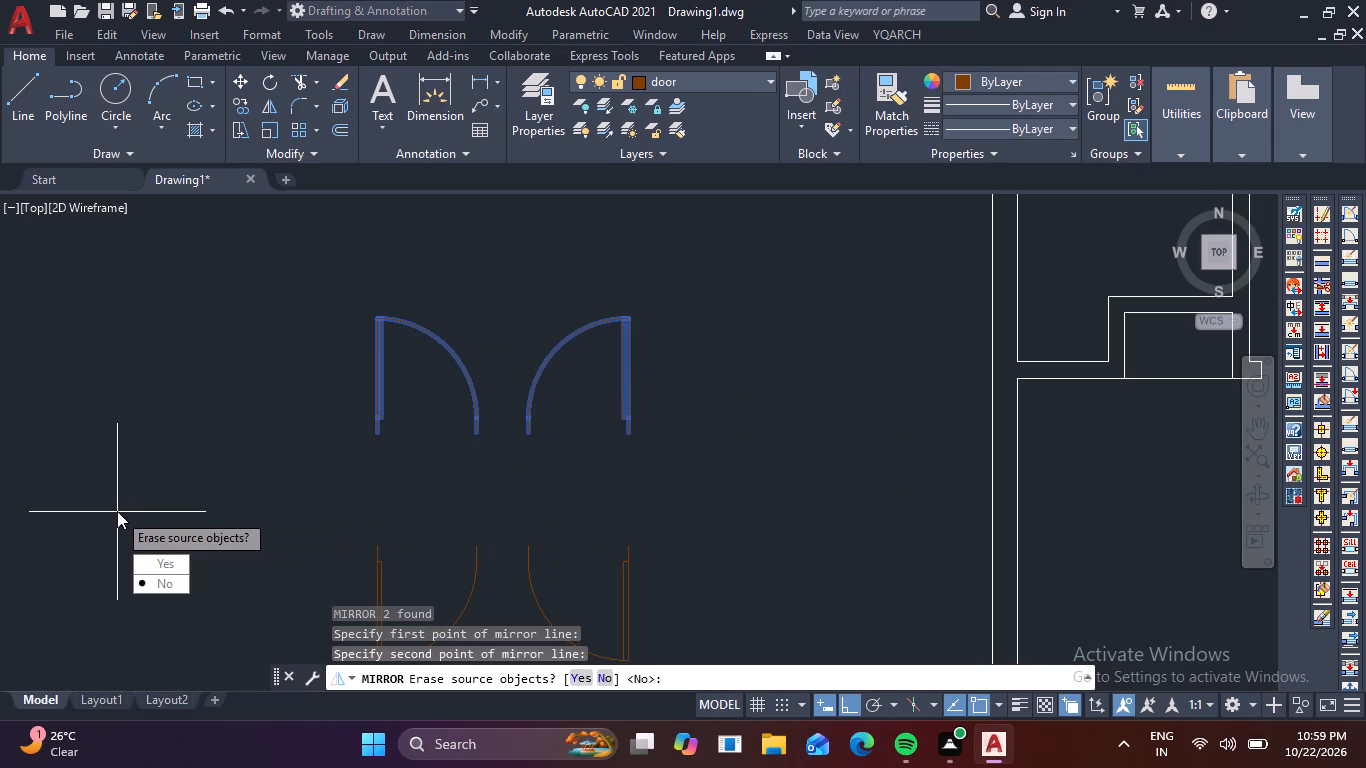
{"action": "key", "text": "space"}
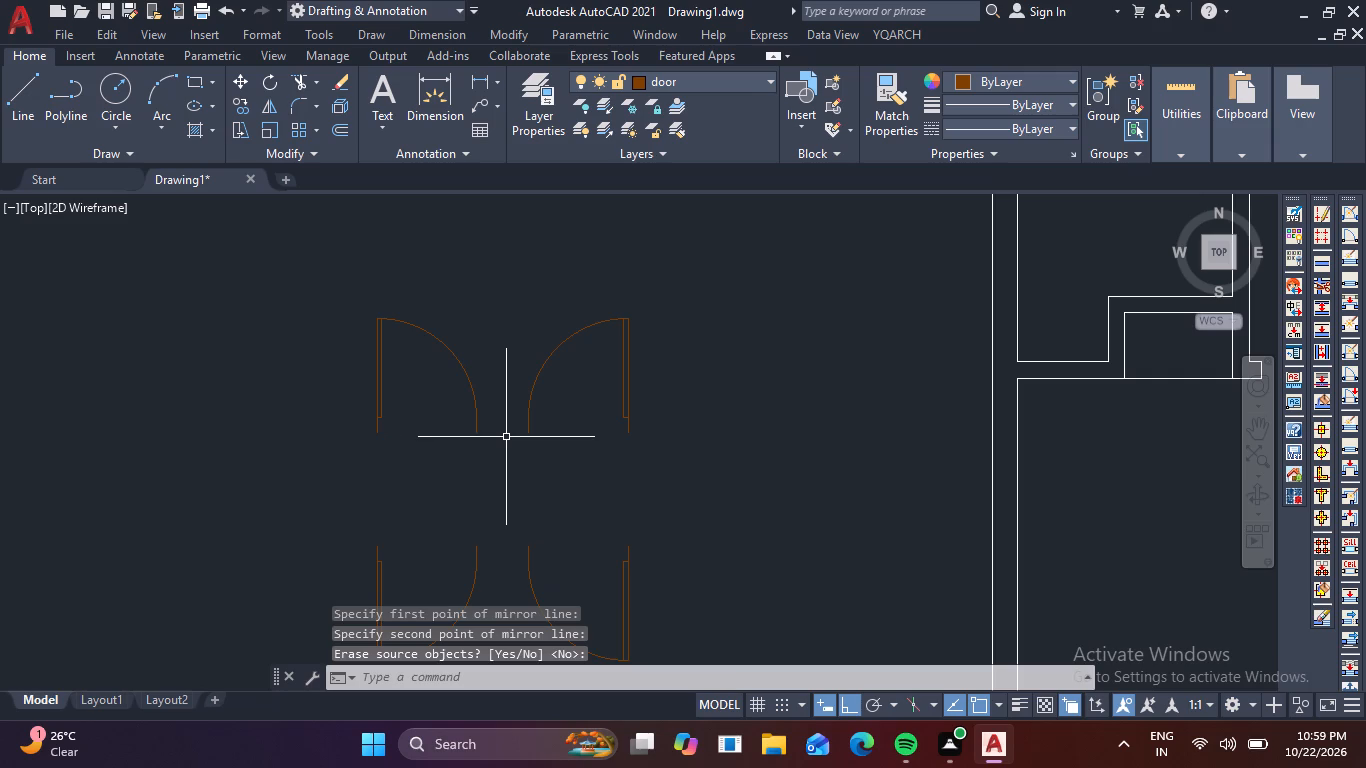
Copy the original door from its hinge-side endpoint to the left wall corner of the horizontal partition near the plan's top, with Ortho off.
{"action": "left_click", "coordinate": [468, 380]}
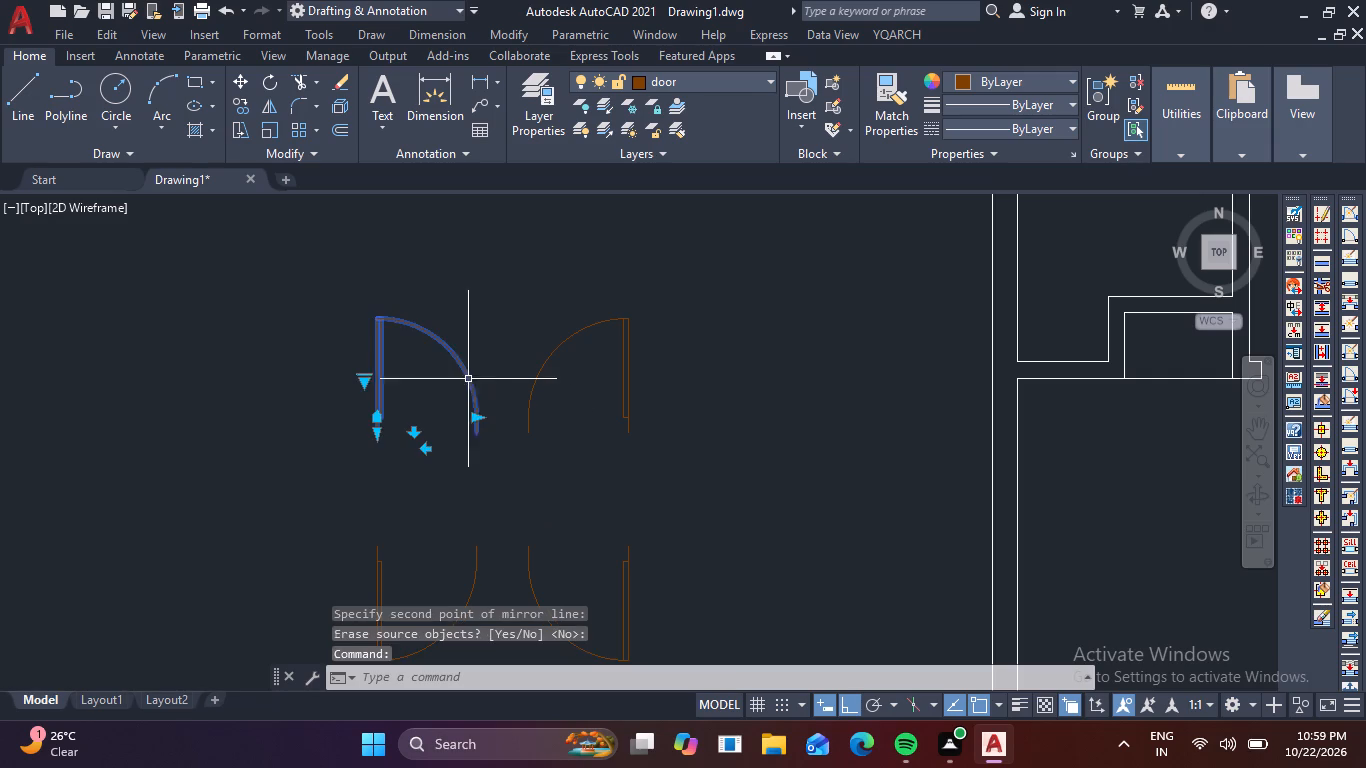
{"action": "key", "text": "c"}
{"action": "key", "text": "o"}
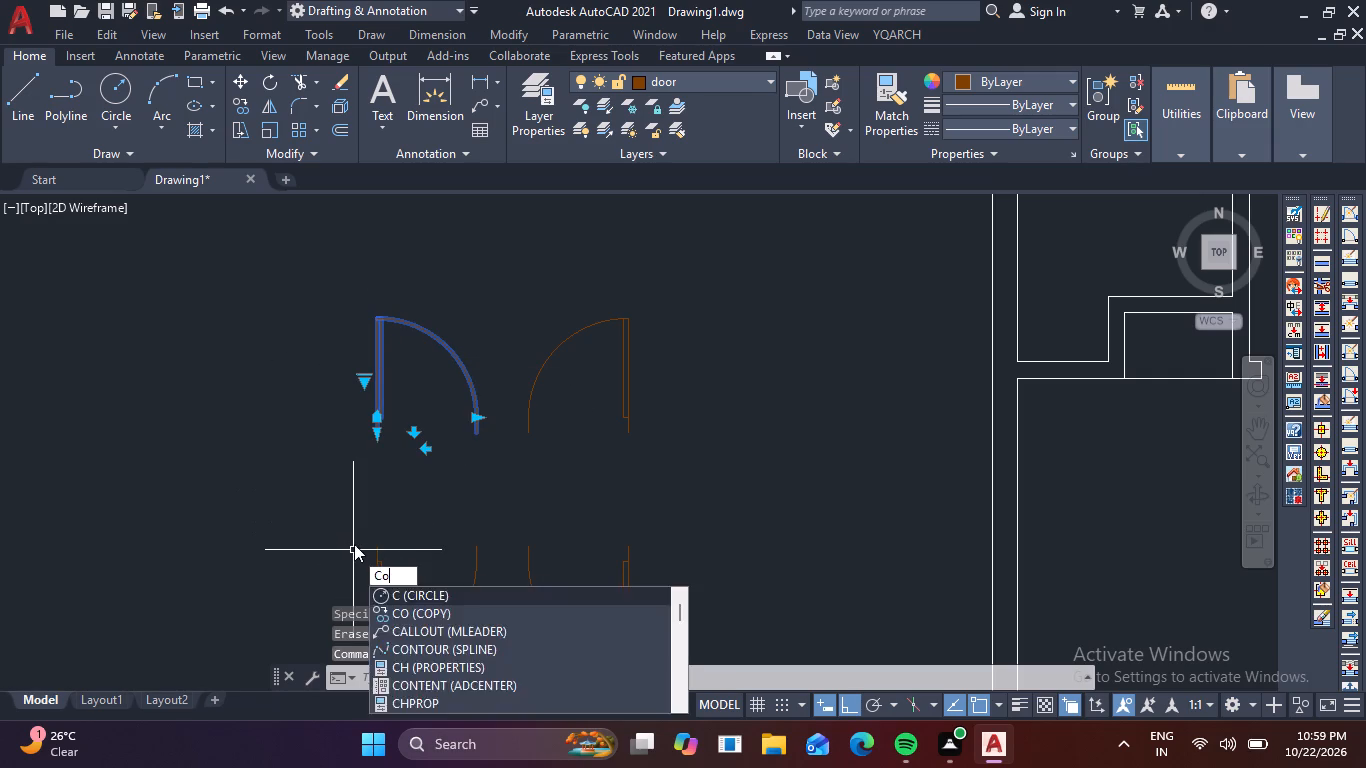
{"action": "key", "text": "space"}
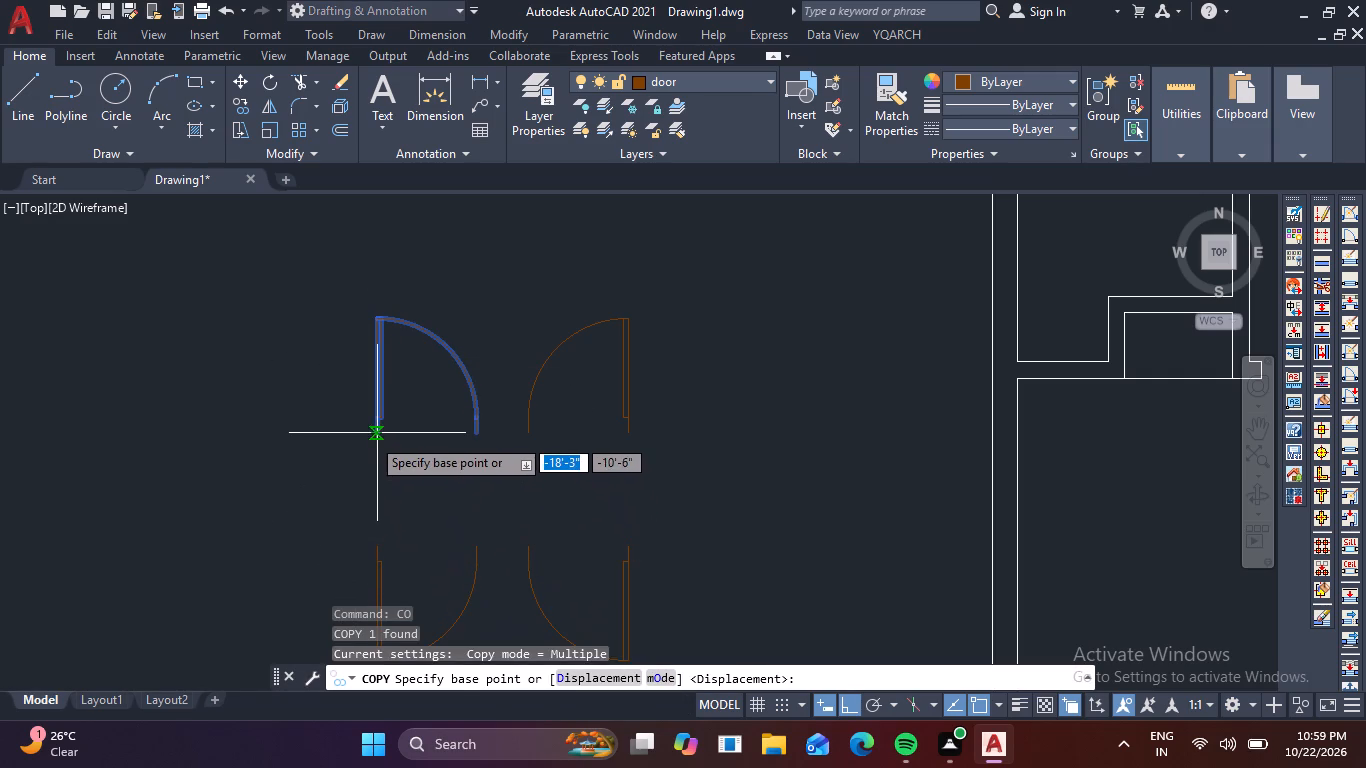
{"action": "left_click", "coordinate": [371, 437]}
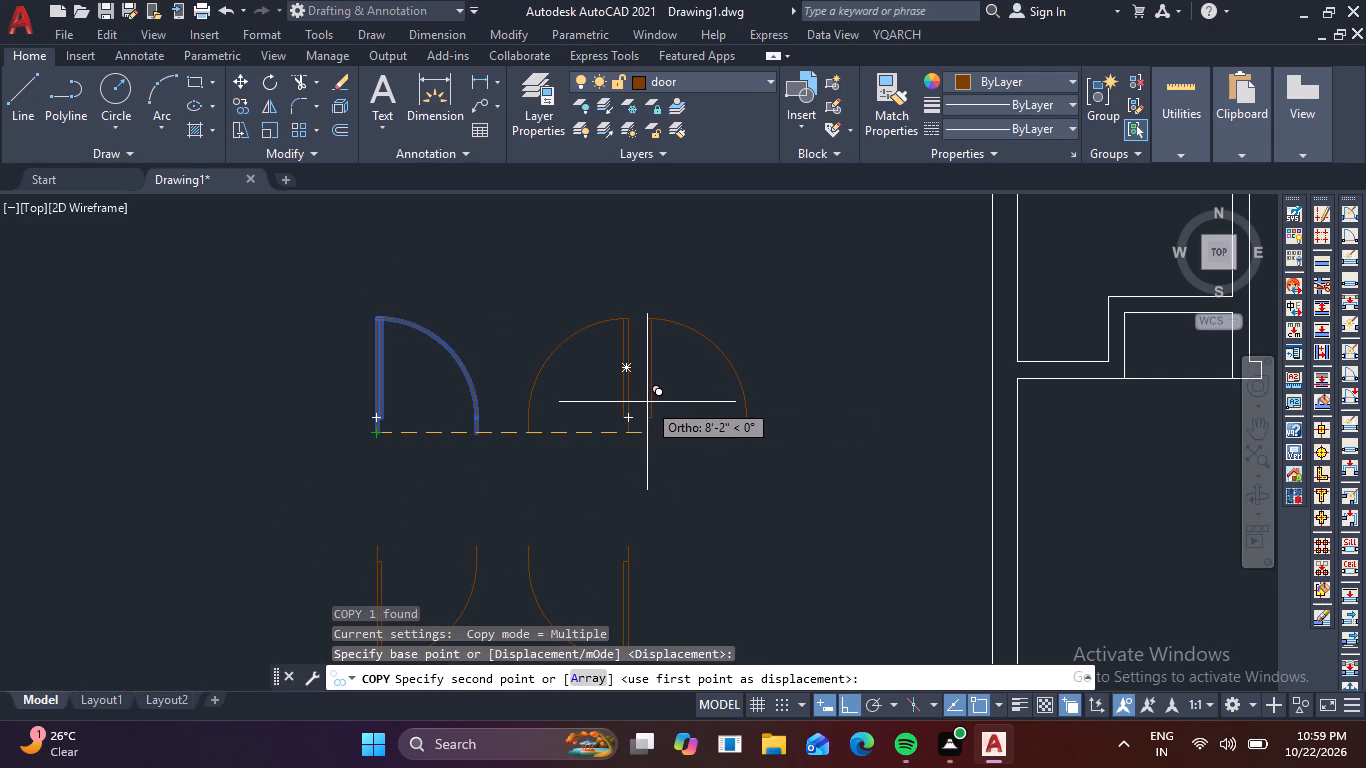
{"action": "key", "text": "F8"}
{"action": "scroll", "coordinate": [671, 394], "scroll_direction": "down", "scroll_amount": 2}
{"action": "middle_click_drag", "start_coordinate": [668, 409], "coordinate": [384, 555]}
{"action": "scroll", "coordinate": [617, 431], "scroll_direction": "up", "scroll_amount": 3}
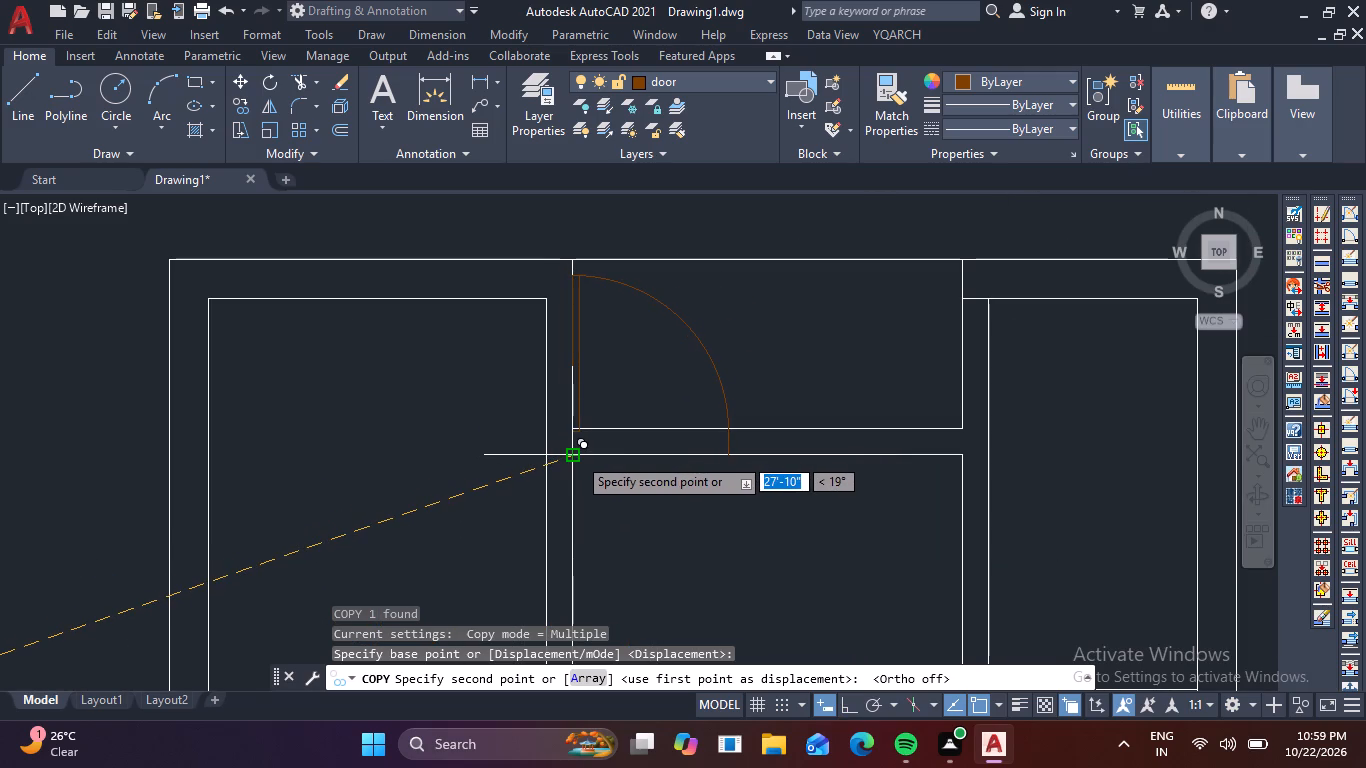
{"action": "left_click", "coordinate": [577, 456]}
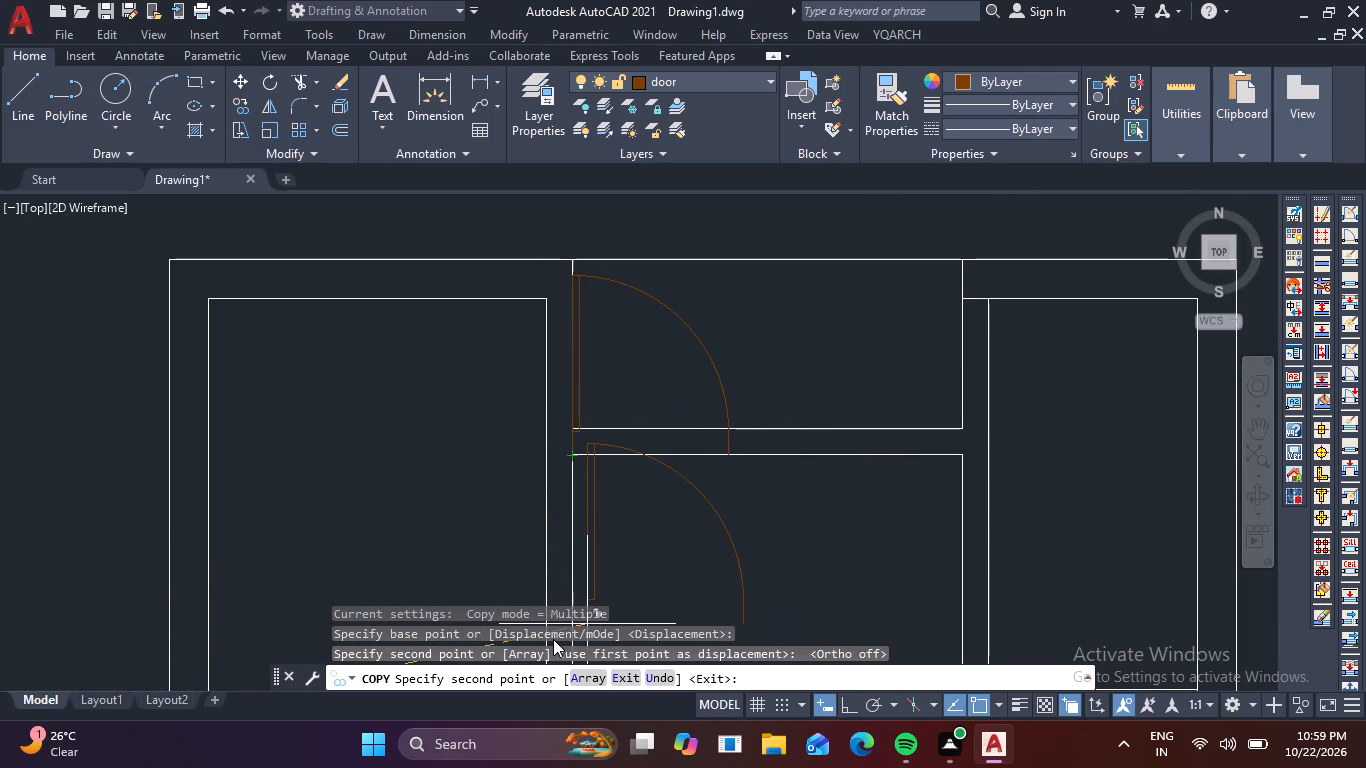
{"action": "key", "text": "Escape"}
Rotate the upper-right door of the loose set beside the plan by 270° about its hinge-side endpoint, with Ortho on.
{"action": "scroll", "coordinate": [553, 639], "scroll_direction": "down", "scroll_amount": 1}
{"action": "scroll", "coordinate": [658, 555], "scroll_direction": "down", "scroll_amount": 1}
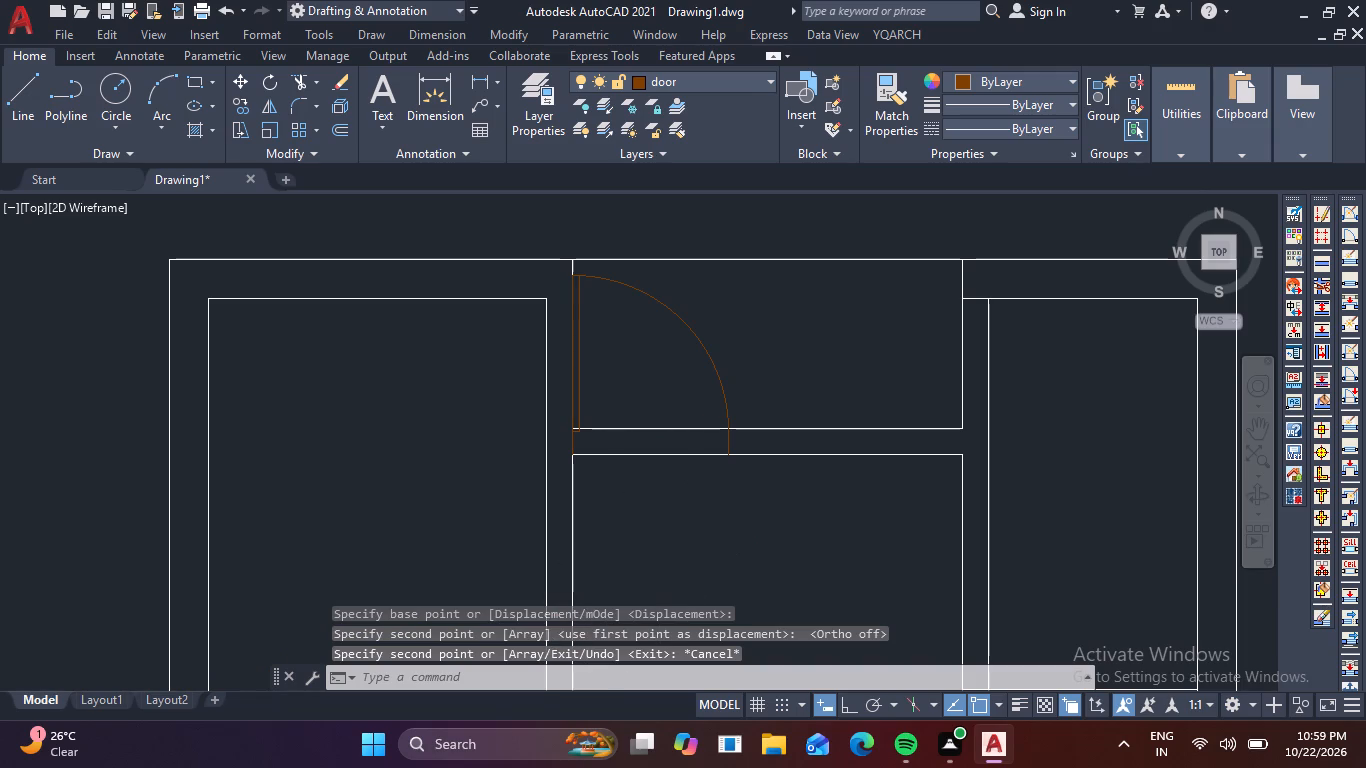
{"action": "scroll", "coordinate": [662, 565], "scroll_direction": "down", "scroll_amount": 2}
{"action": "middle_click_drag", "start_coordinate": [625, 605], "coordinate": [614, 475]}
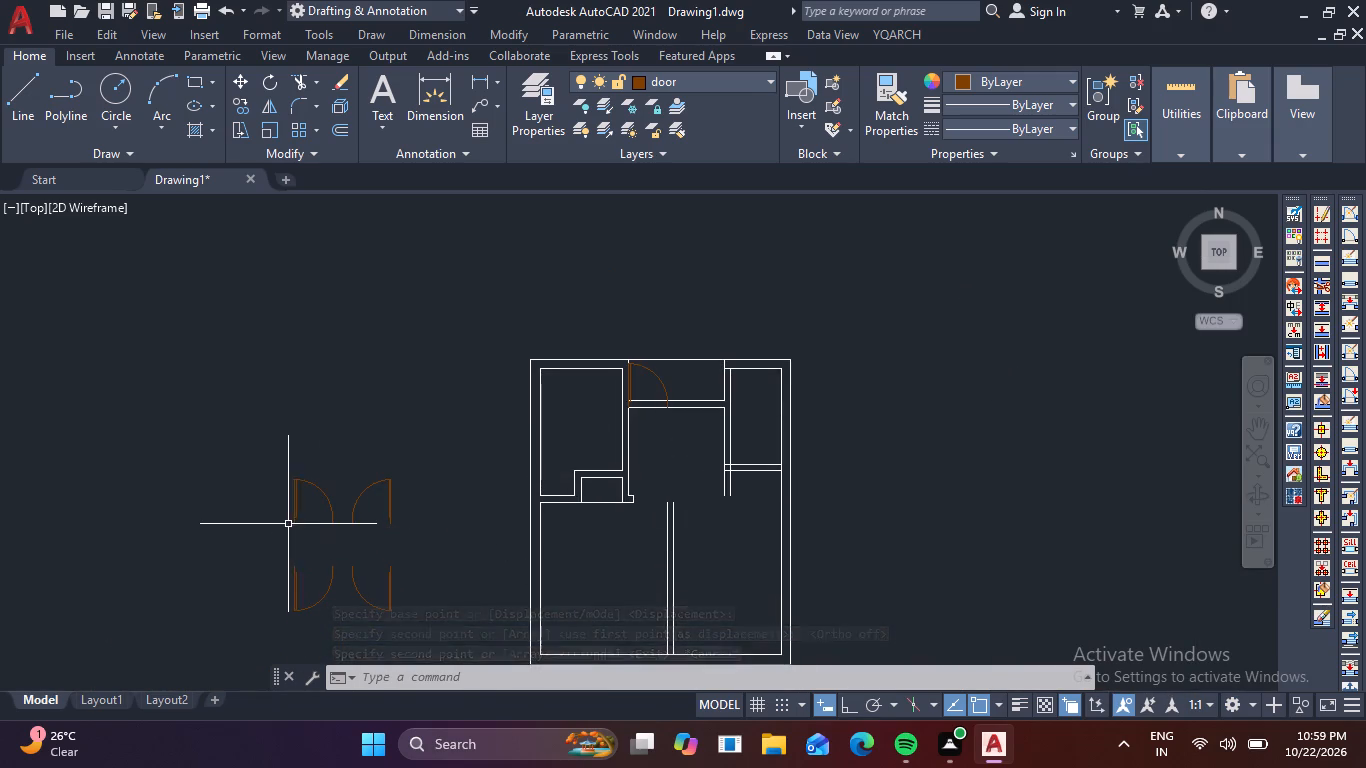
{"action": "left_click", "coordinate": [435, 504]}
{"action": "left_click", "coordinate": [383, 470]}
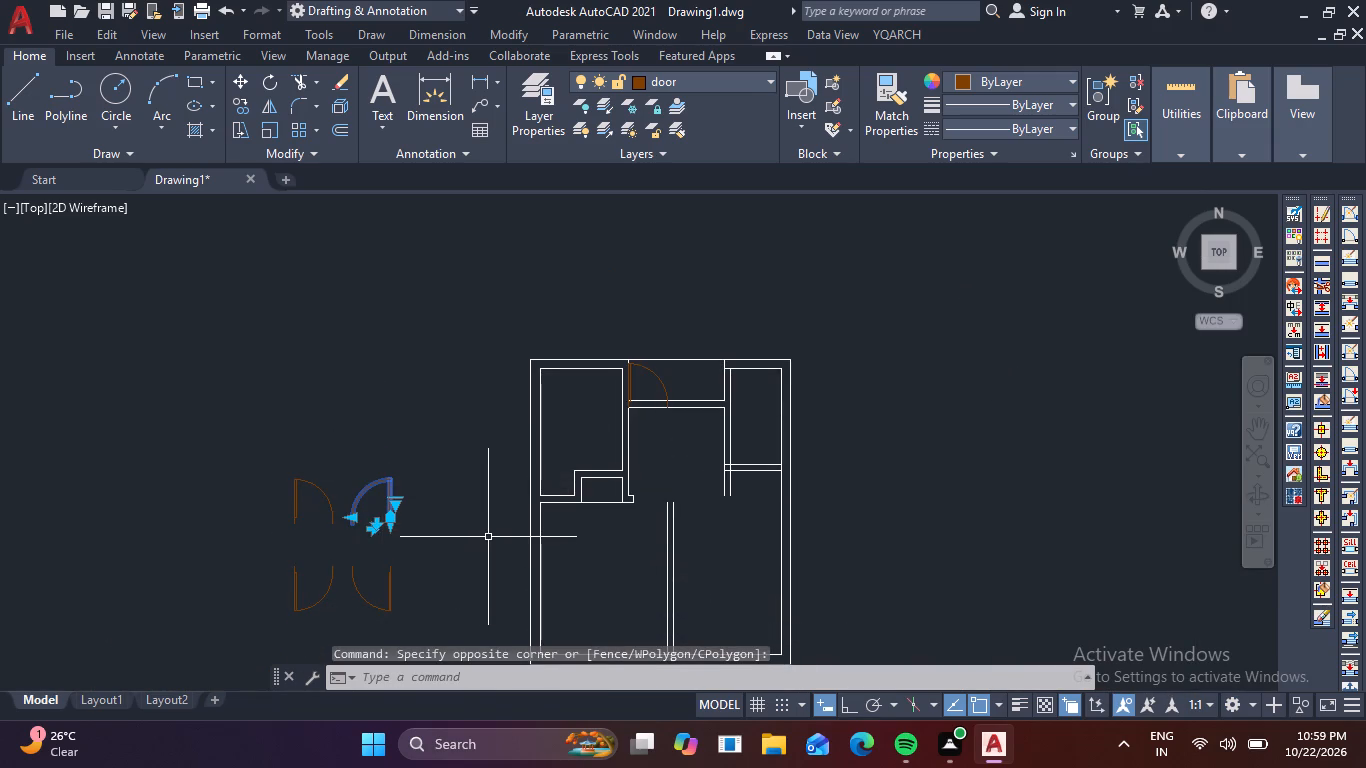
{"action": "key", "text": "r"}
{"action": "key", "text": "o"}
{"action": "key", "text": "space"}
{"action": "scroll", "coordinate": [399, 529], "scroll_direction": "up", "scroll_amount": 2}
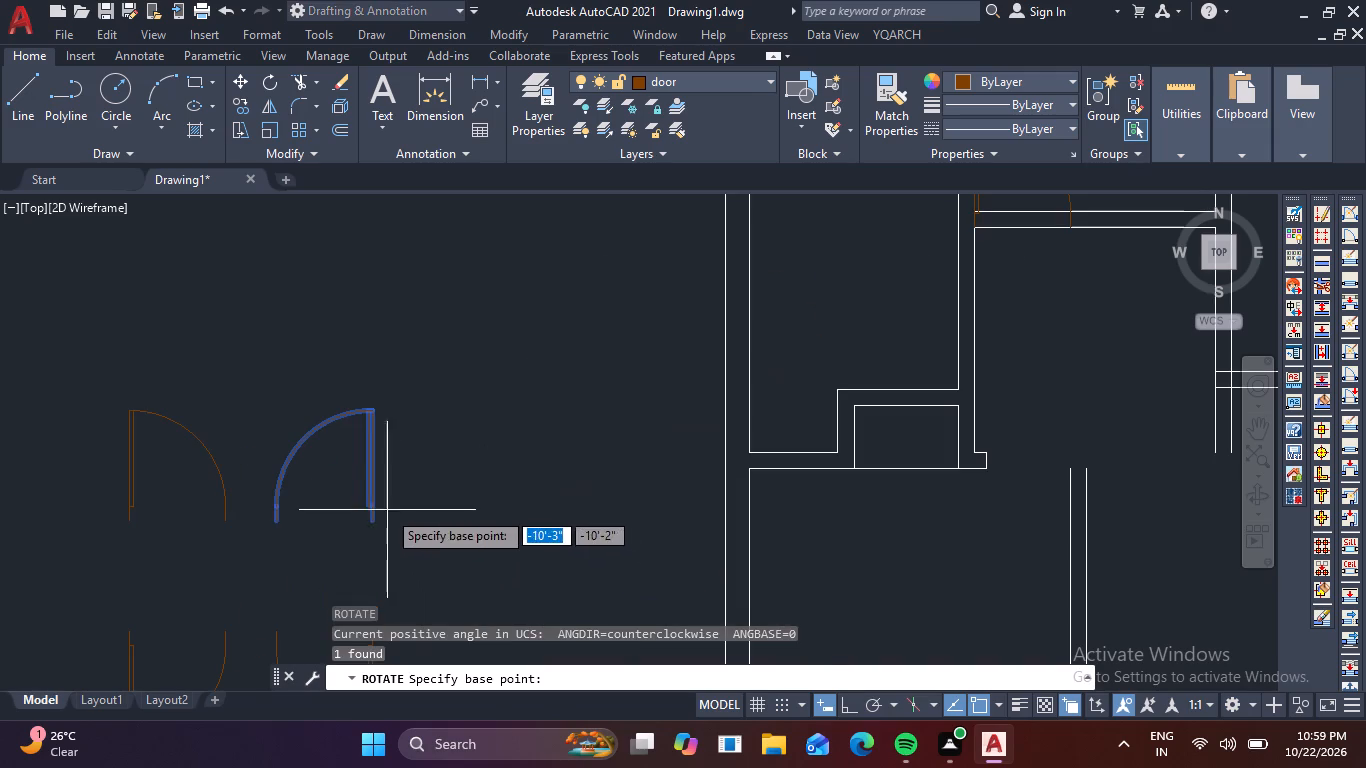
{"action": "left_click", "coordinate": [369, 526]}
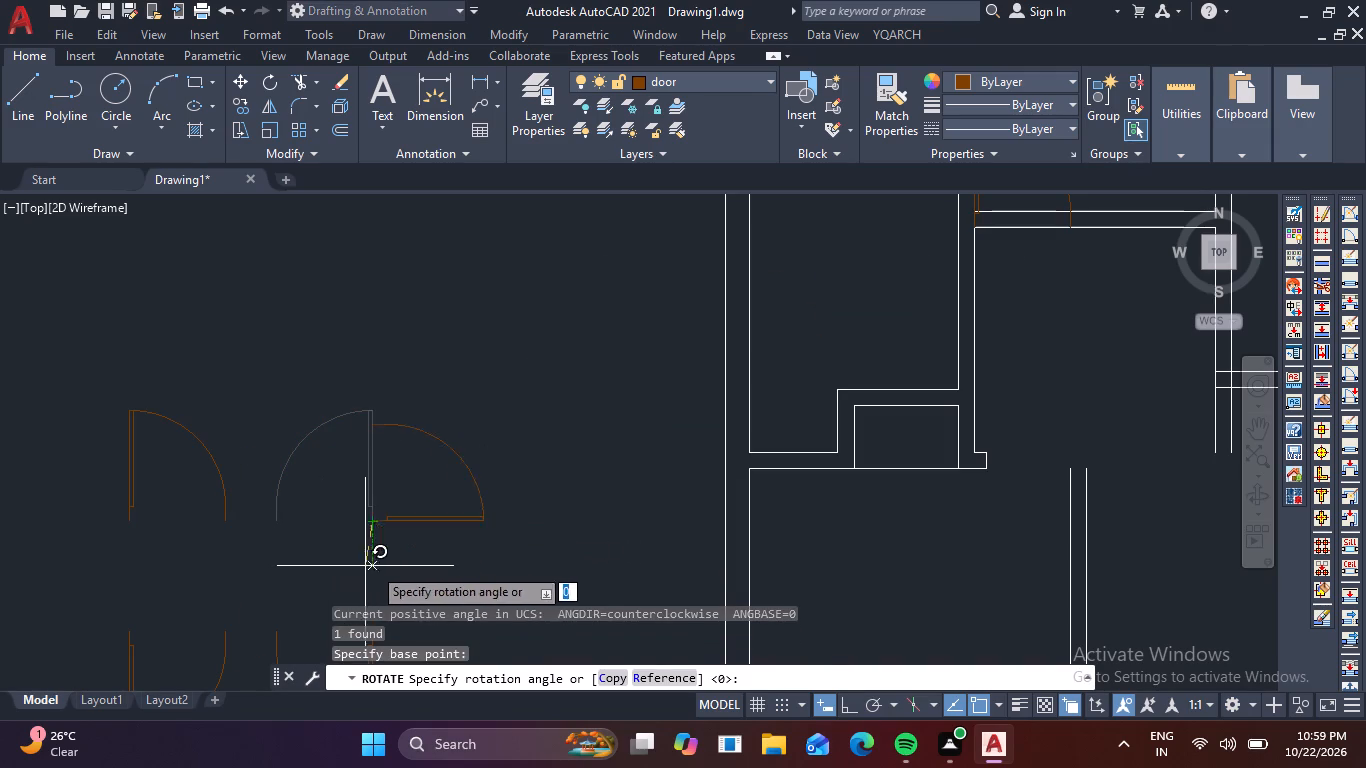
{"action": "key", "text": "F8"}
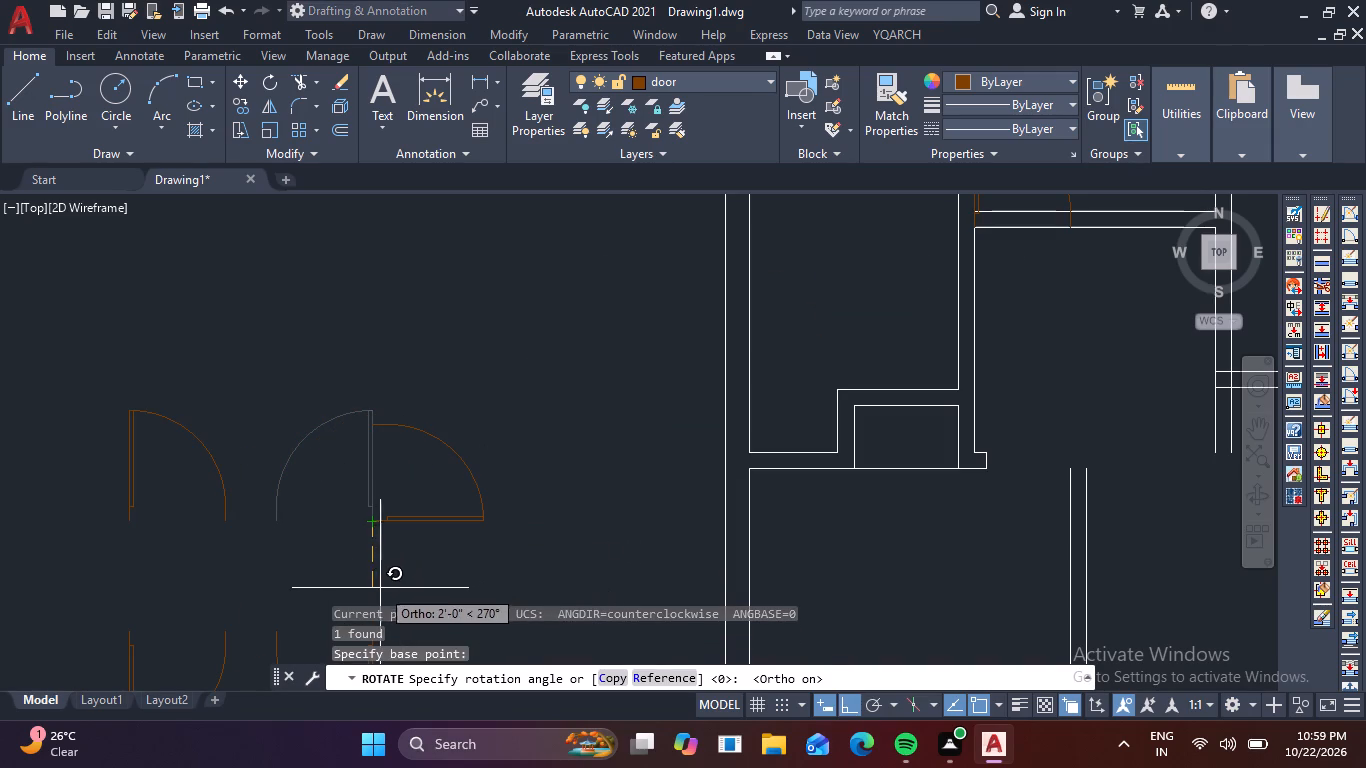
{"action": "left_click", "coordinate": [382, 595]}
Copy the rotated door from its hinge-side endpoint to the right-hand vertical partition's left face, level with the short cross partition's upper line, Ortho off.
{"action": "left_click", "coordinate": [573, 553]}
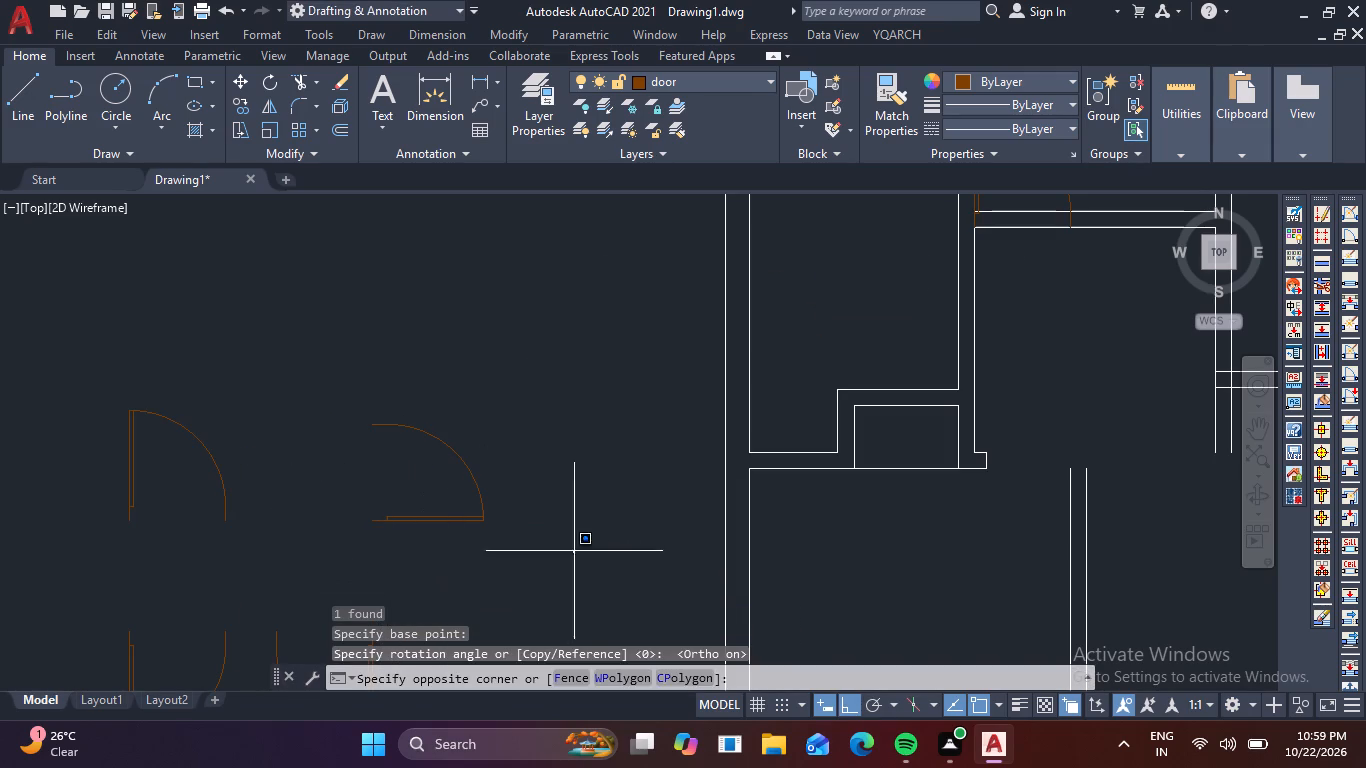
{"action": "left_click", "coordinate": [454, 469]}
{"action": "key", "text": "c"}
{"action": "key", "text": "o"}
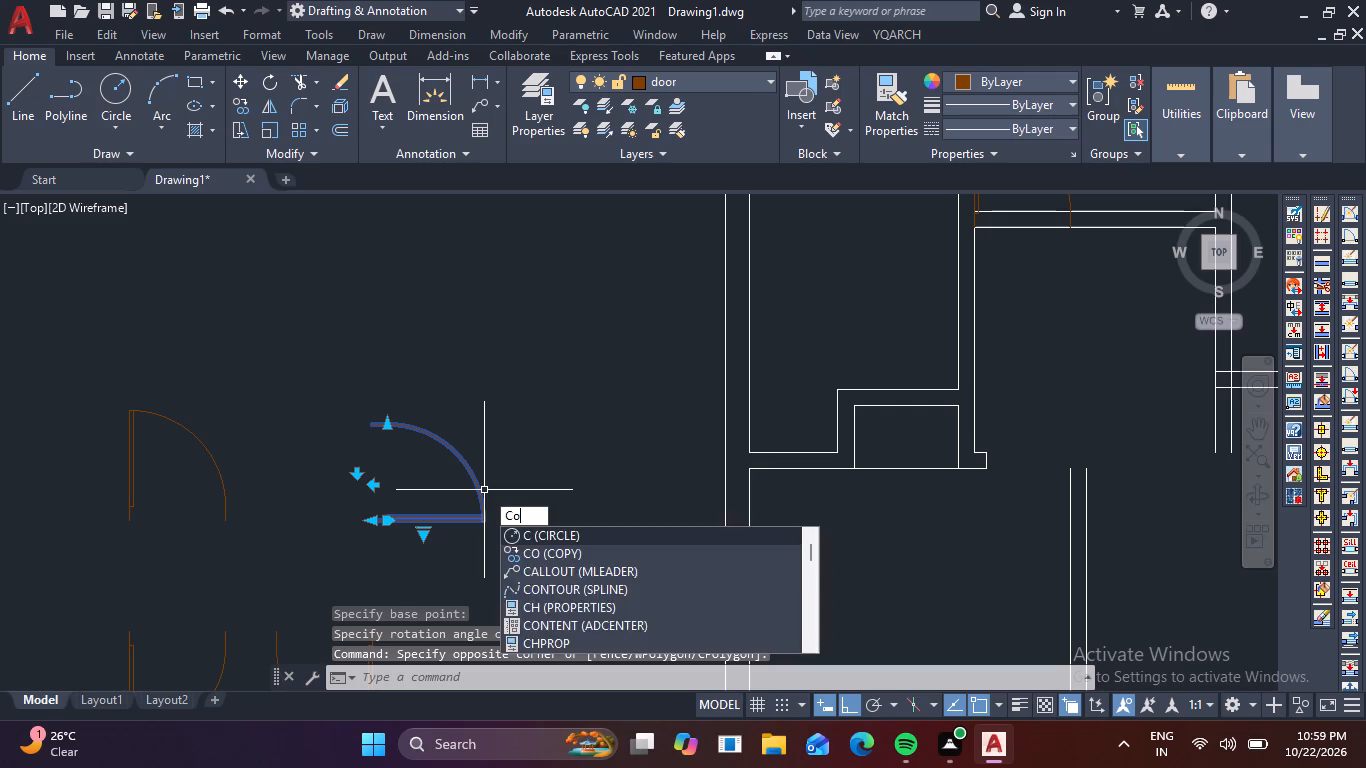
{"action": "key", "text": "space"}
{"action": "scroll", "coordinate": [367, 521], "scroll_direction": "up", "scroll_amount": 2}
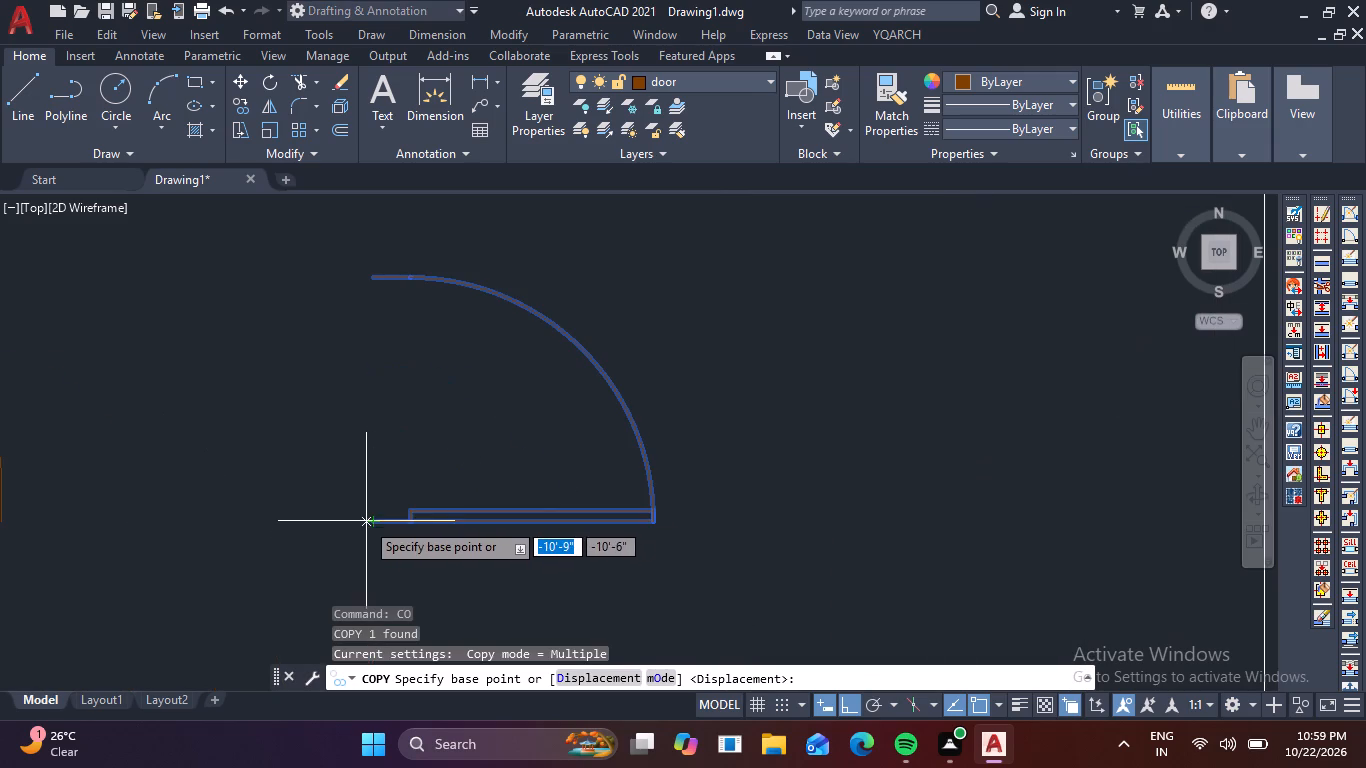
{"action": "left_click", "coordinate": [369, 523]}
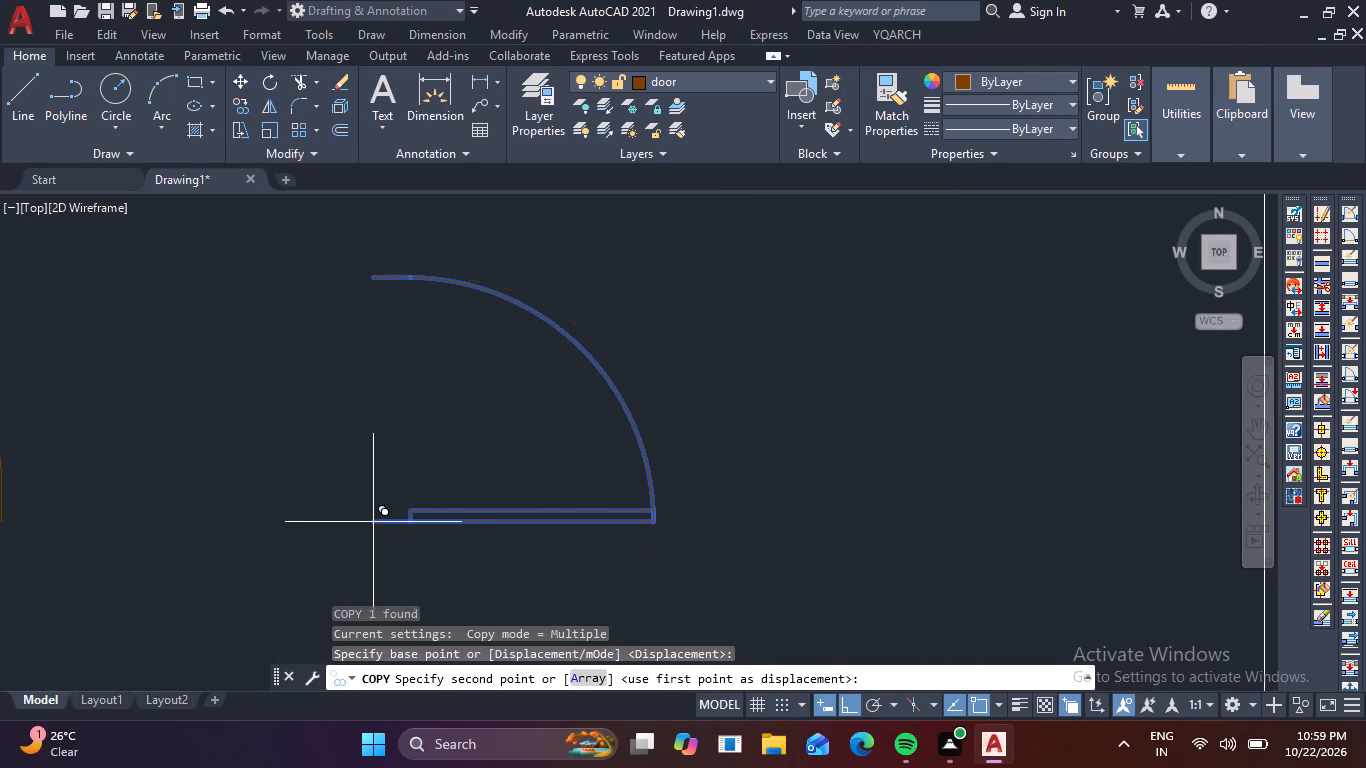
{"action": "scroll", "coordinate": [512, 412], "scroll_direction": "down", "scroll_amount": 4}
{"action": "key", "text": "F8"}
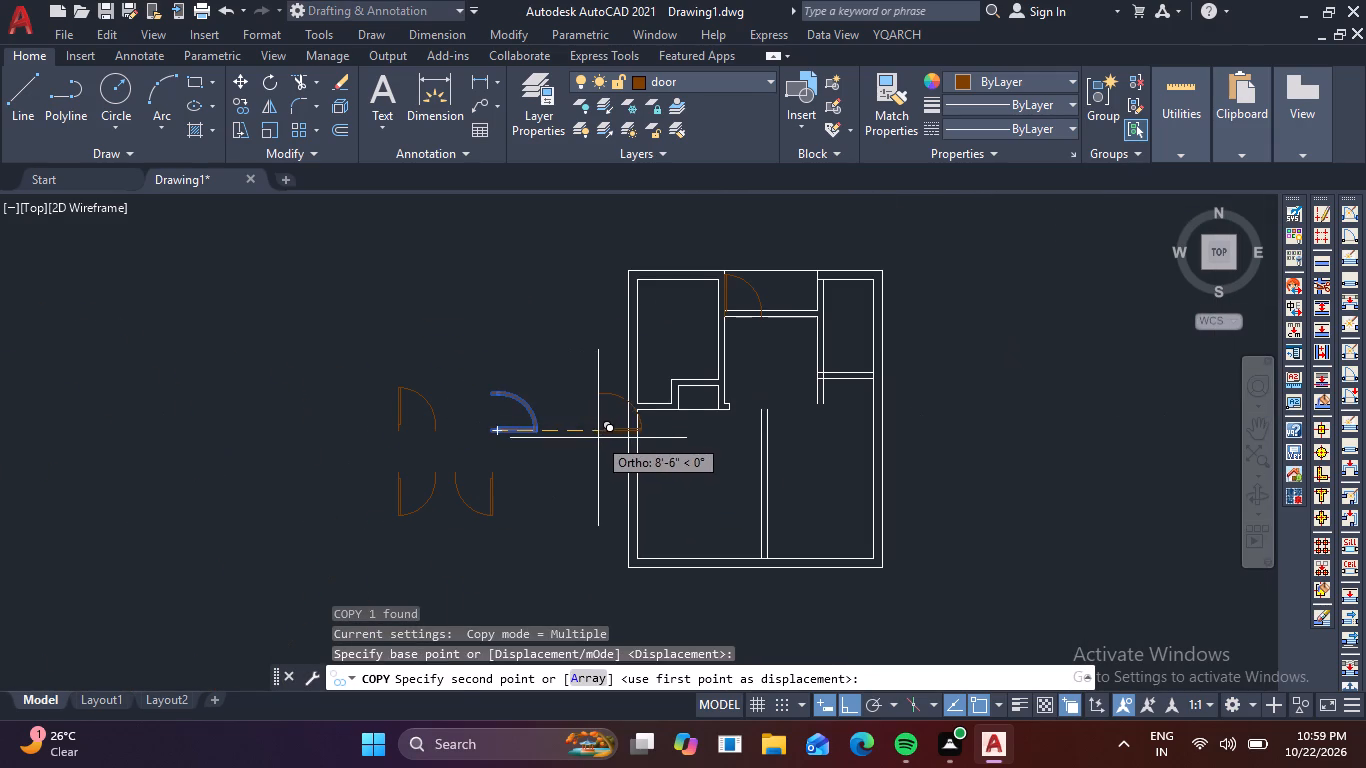
{"action": "scroll", "coordinate": [808, 359], "scroll_direction": "up", "scroll_amount": 3}
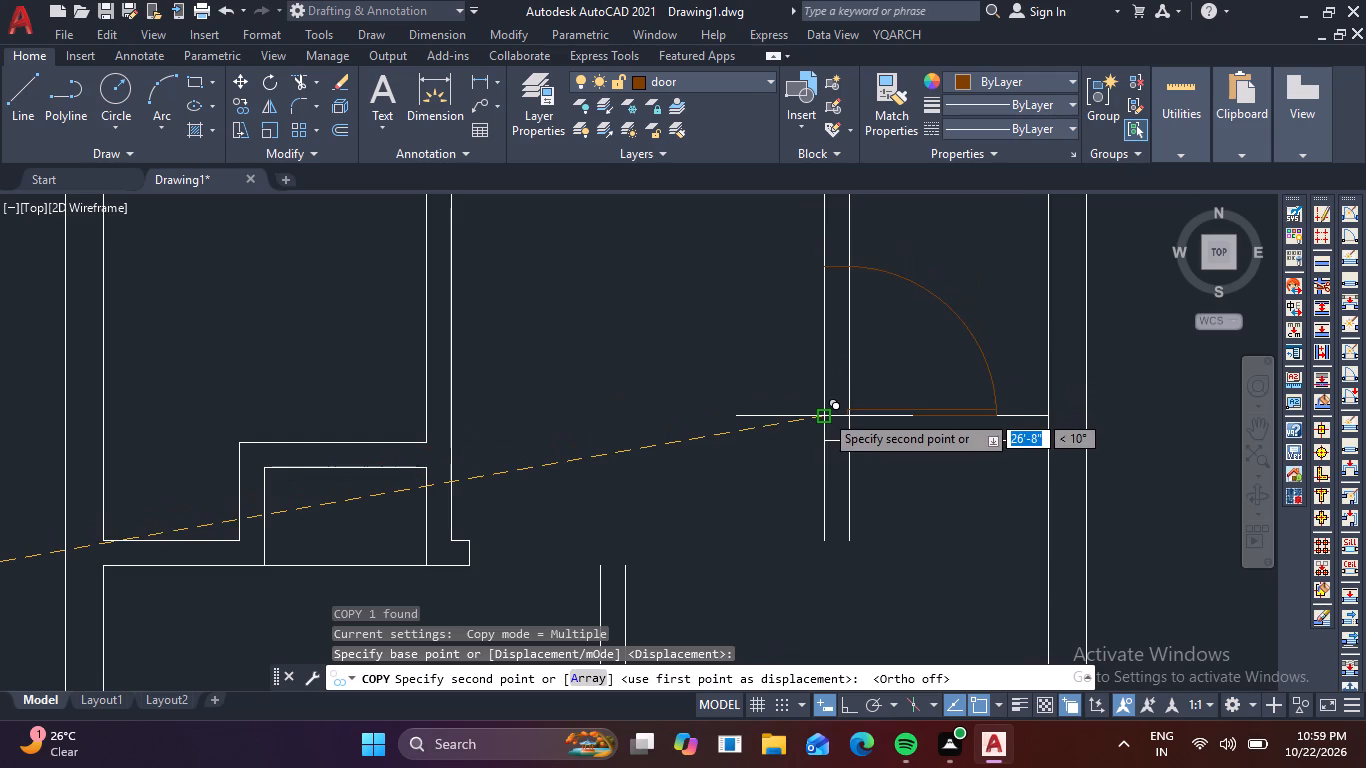
{"action": "left_click", "coordinate": [824, 413]}
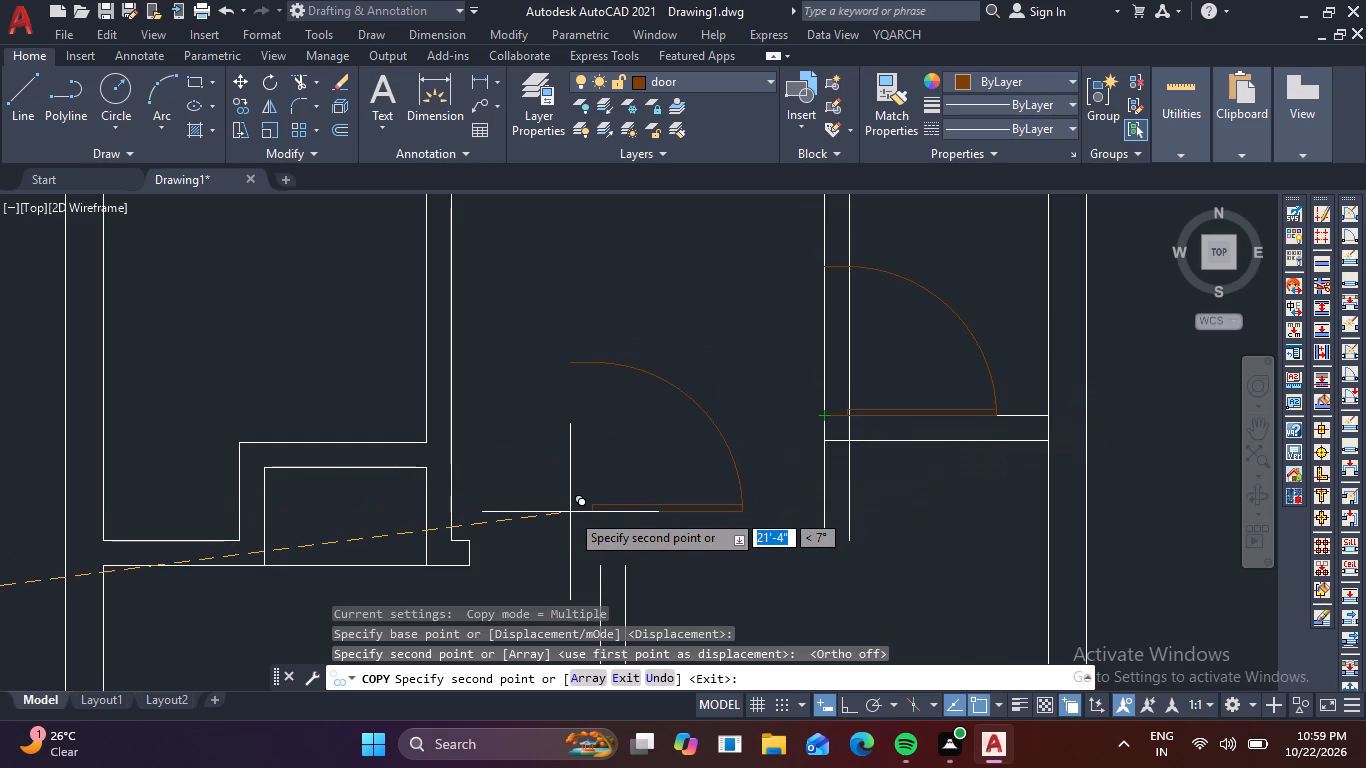
{"action": "key", "text": "Escape"}
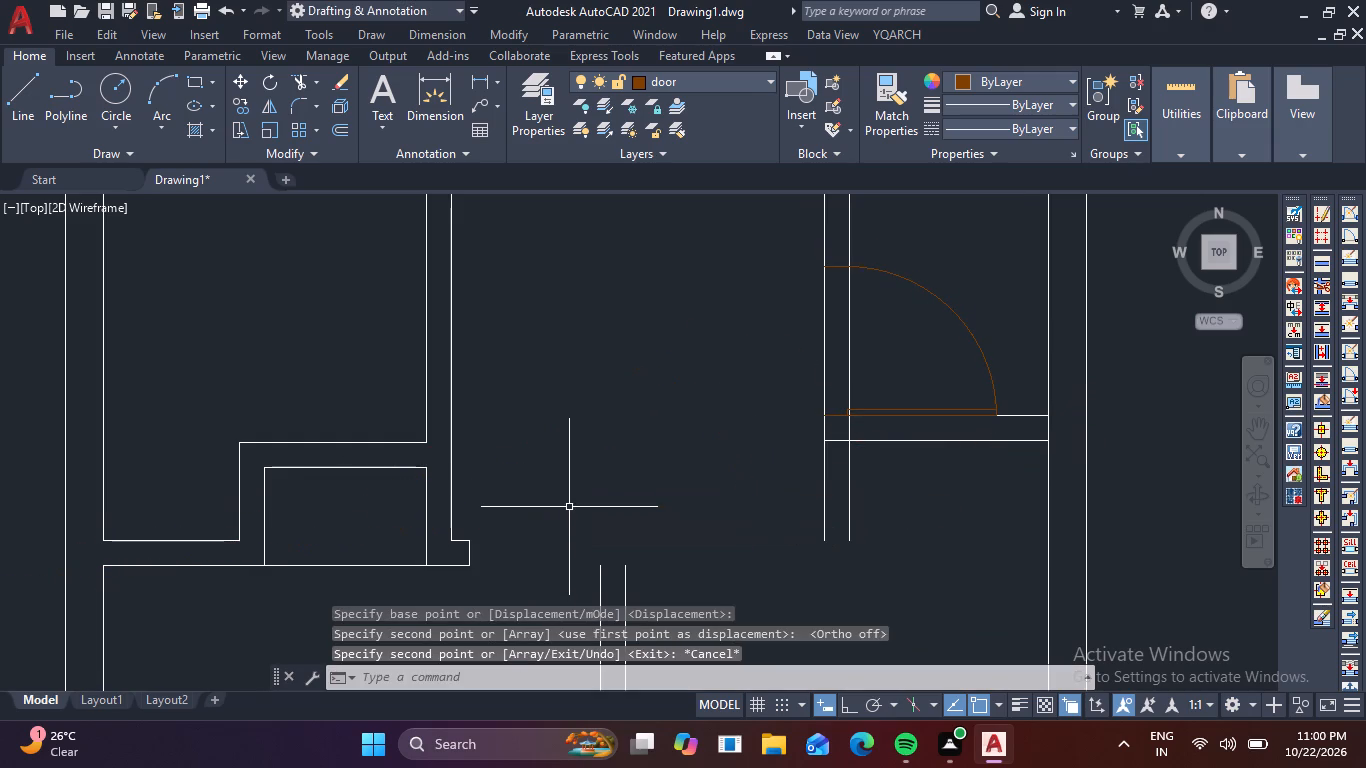
Select the same rotated loose door beside the plan and start rotating it again.
{"action": "scroll", "coordinate": [477, 483], "scroll_direction": "down", "scroll_amount": 2}
{"action": "scroll", "coordinate": [348, 529], "scroll_direction": "down", "scroll_amount": 1}
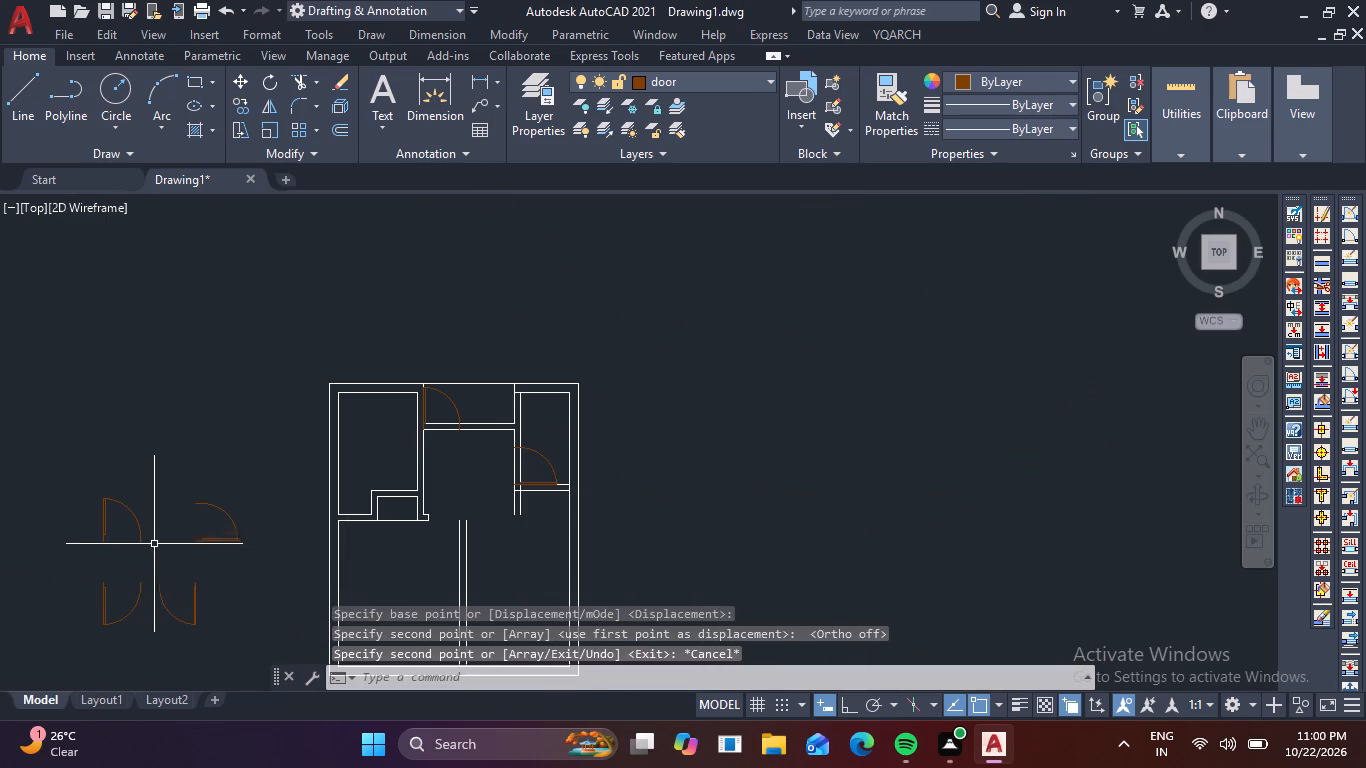
{"action": "middle_click_drag", "start_coordinate": [149, 542], "coordinate": [217, 553]}
{"action": "scroll", "coordinate": [319, 569], "scroll_direction": "up", "scroll_amount": 2}
{"action": "left_click", "coordinate": [308, 546]}
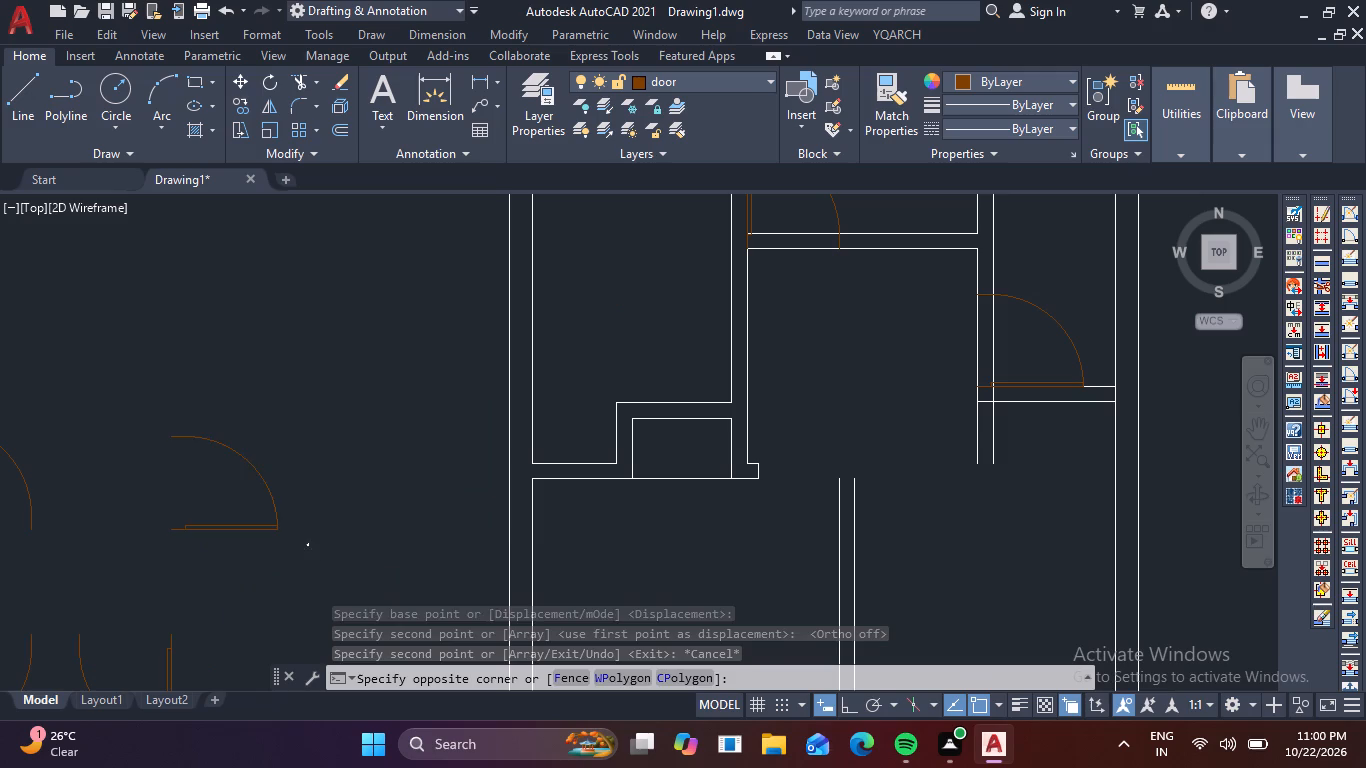
{"action": "left_click", "coordinate": [246, 468]}
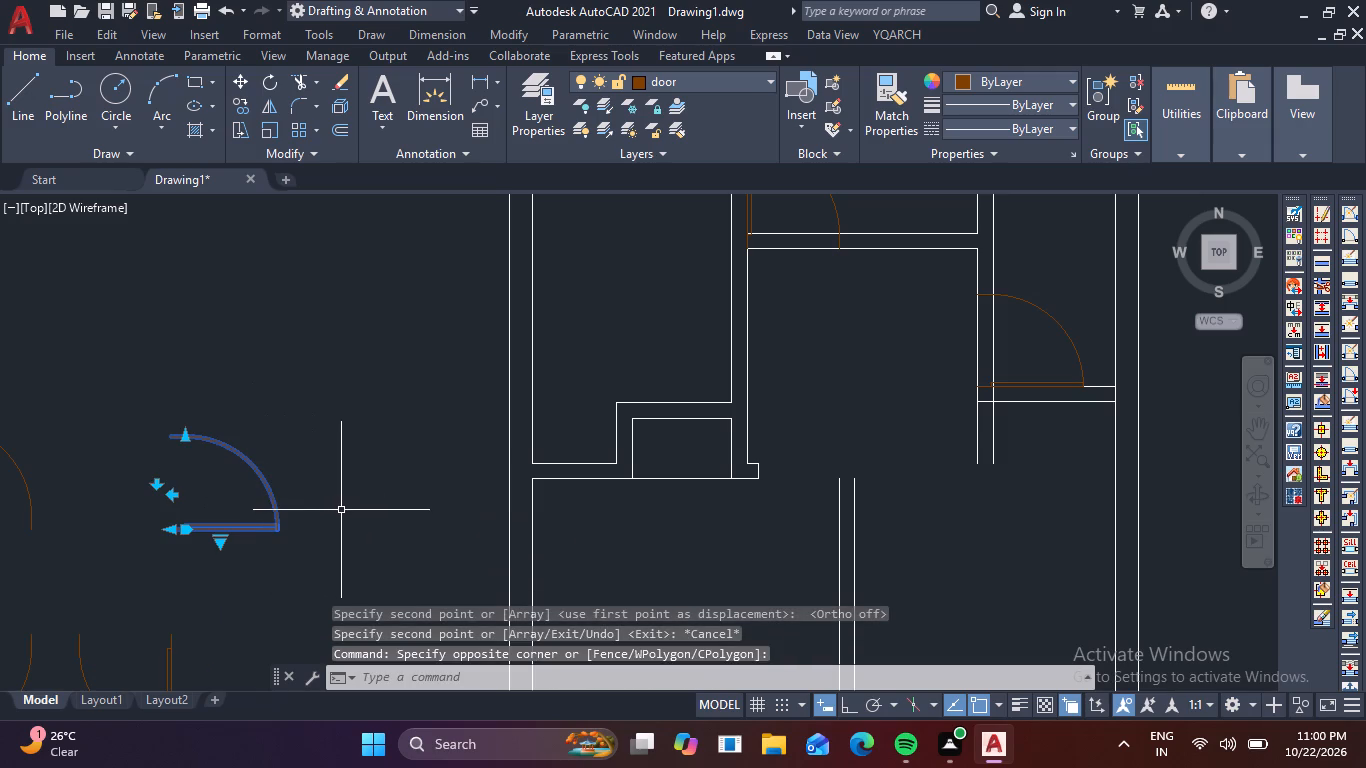
{"action": "key", "text": "r"}
{"action": "key", "text": "o"}
{"action": "key", "text": "space"}
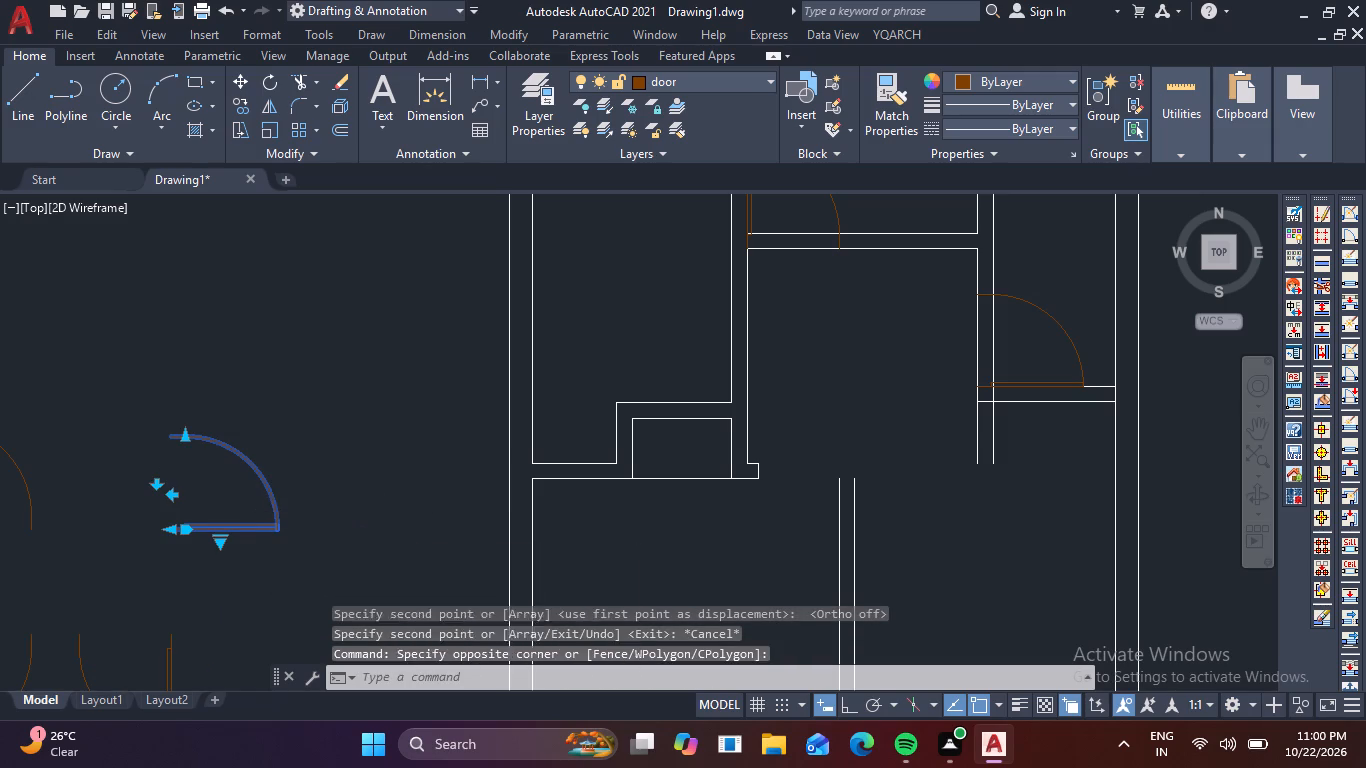
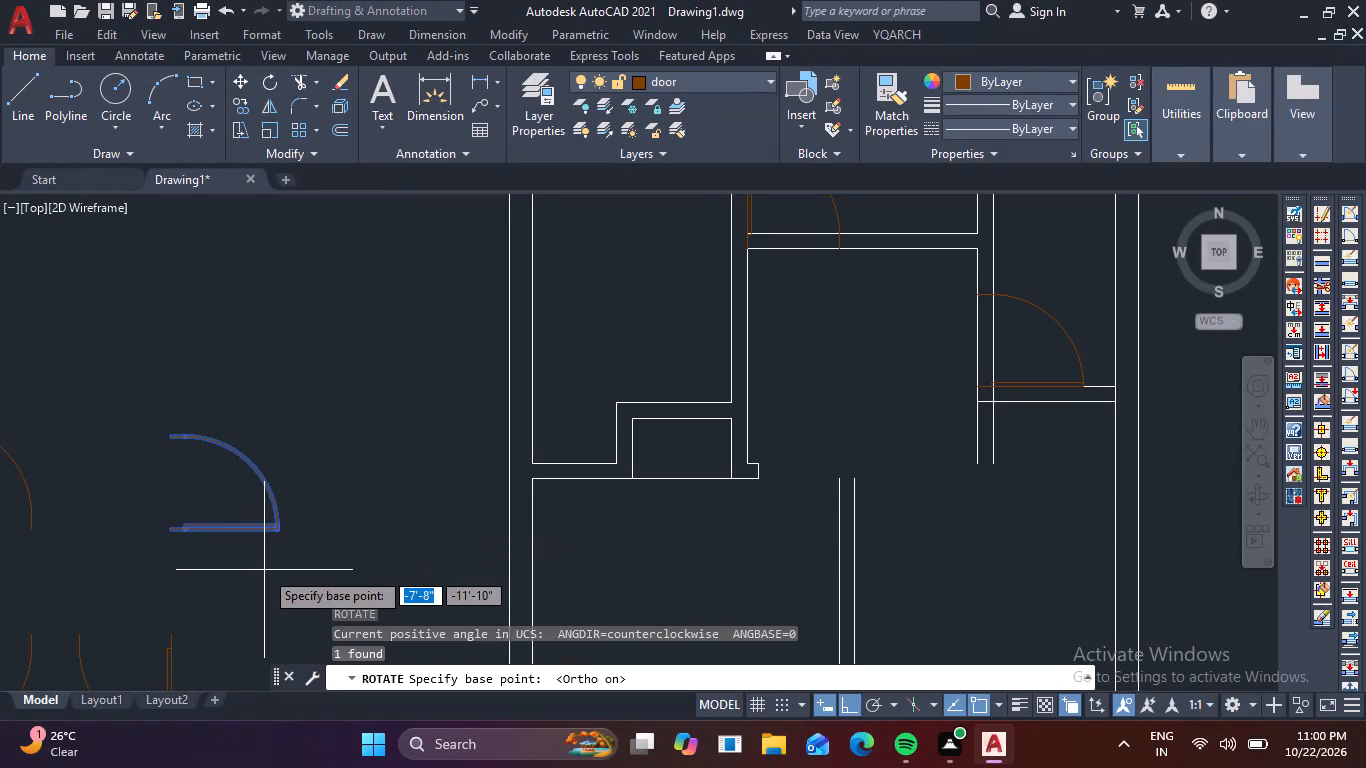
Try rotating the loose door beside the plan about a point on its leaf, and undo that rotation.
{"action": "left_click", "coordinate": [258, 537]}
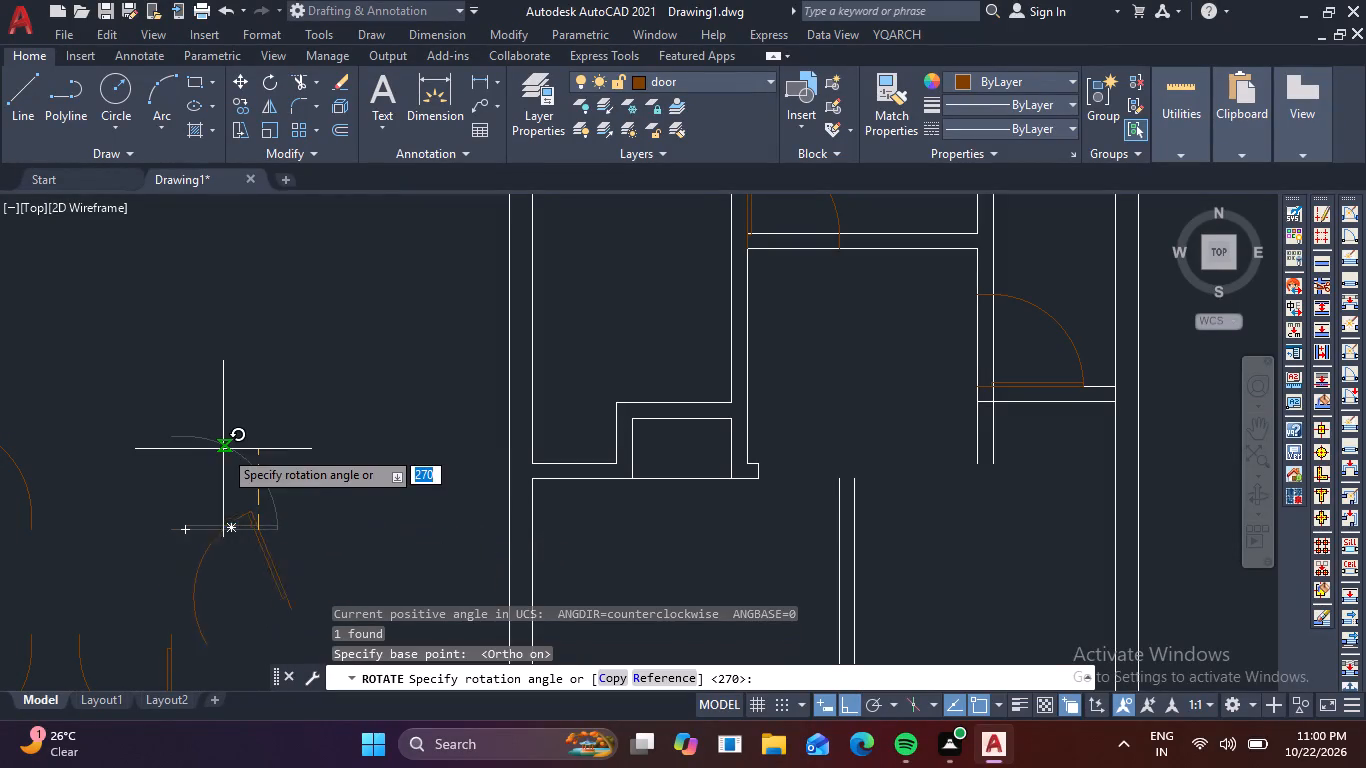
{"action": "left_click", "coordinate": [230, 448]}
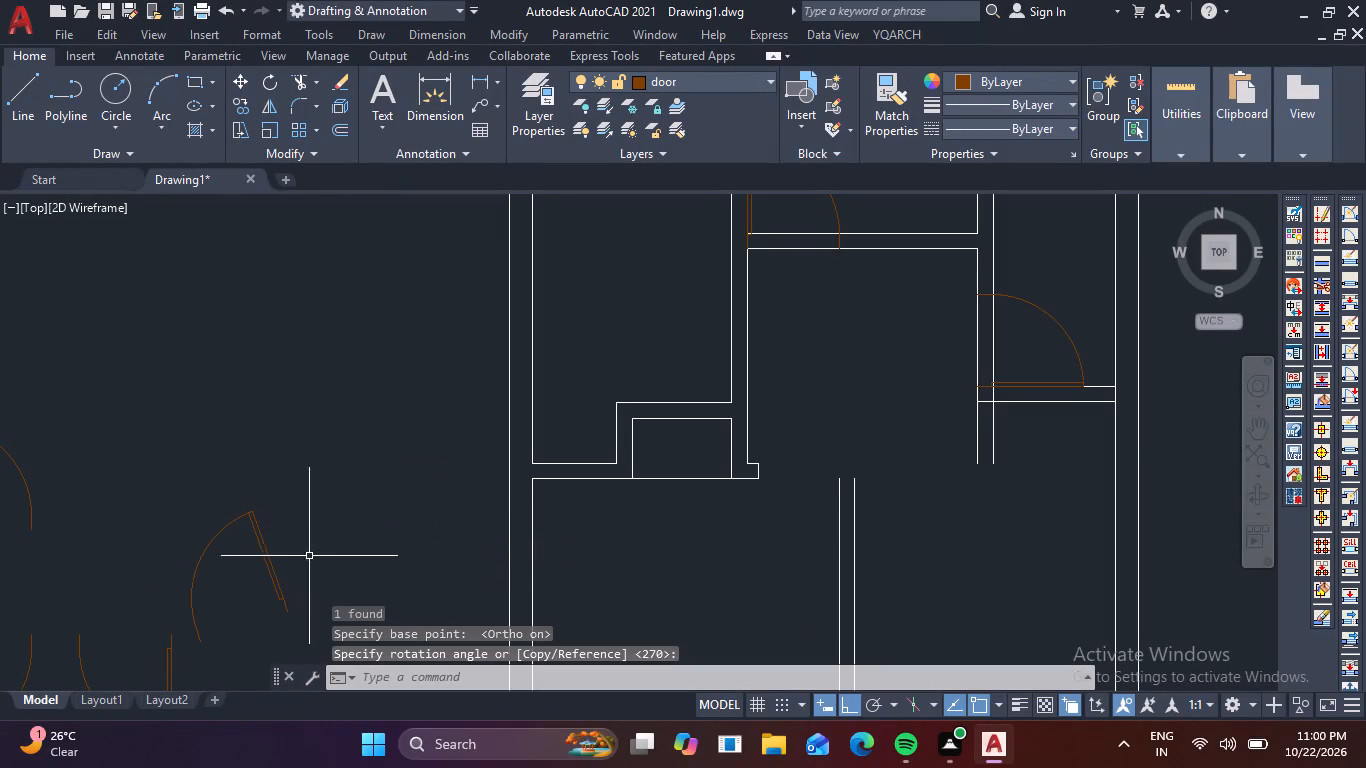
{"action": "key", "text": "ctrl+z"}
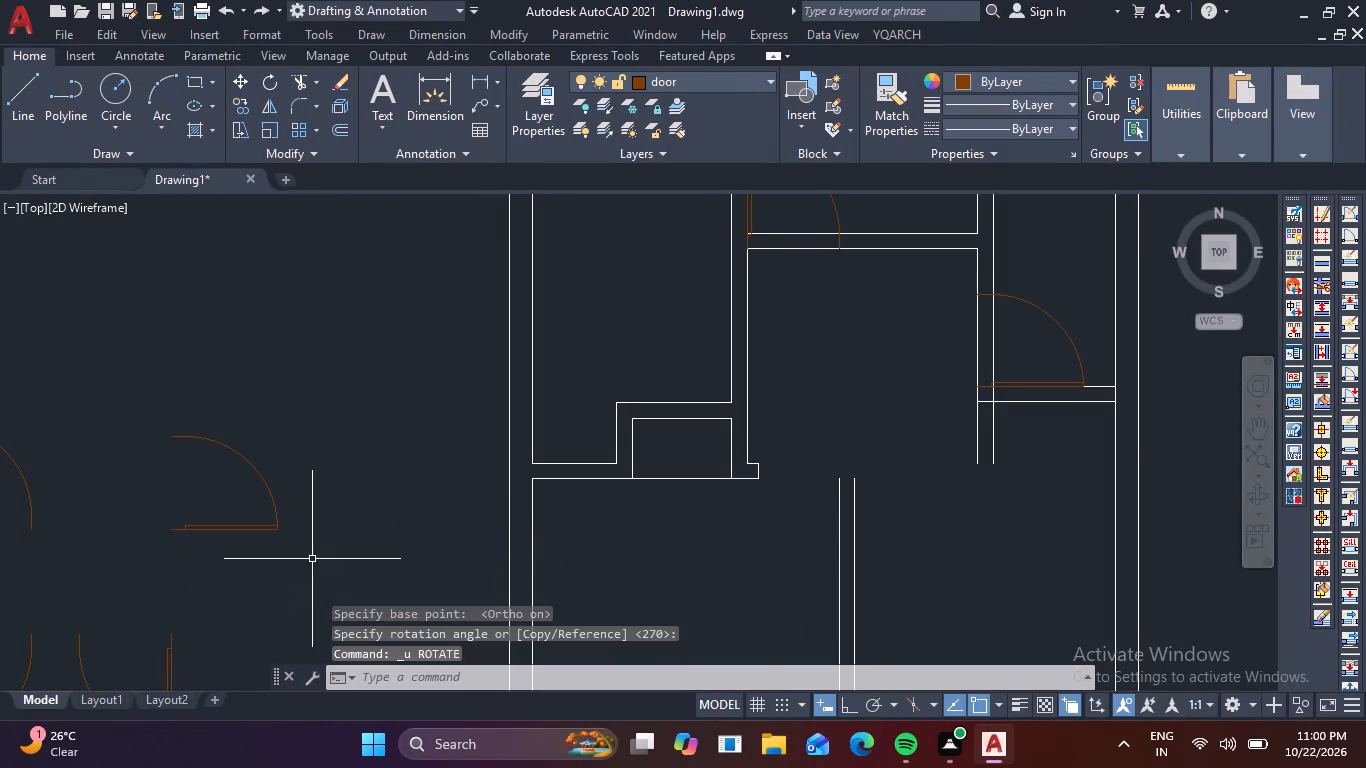
Rotate the same loose door a quarter turn counterclockwise about its hinge-side endpoint, with Ortho on.
{"action": "left_click_drag", "start_coordinate": [311, 559], "coordinate": [295, 537]}
{"action": "left_click", "coordinate": [221, 460]}
{"action": "key", "text": "r"}
{"action": "key", "text": "o"}
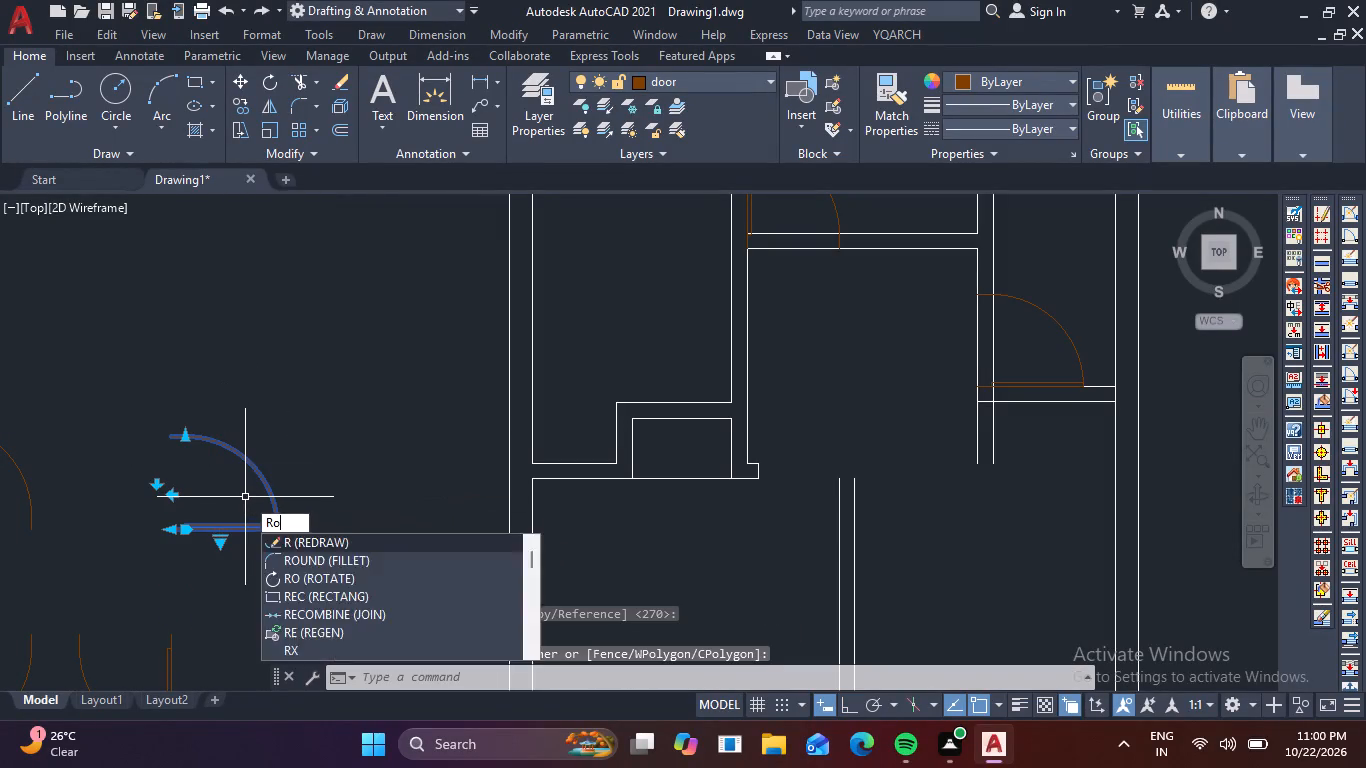
{"action": "key", "text": "space"}
{"action": "left_click", "coordinate": [176, 527]}
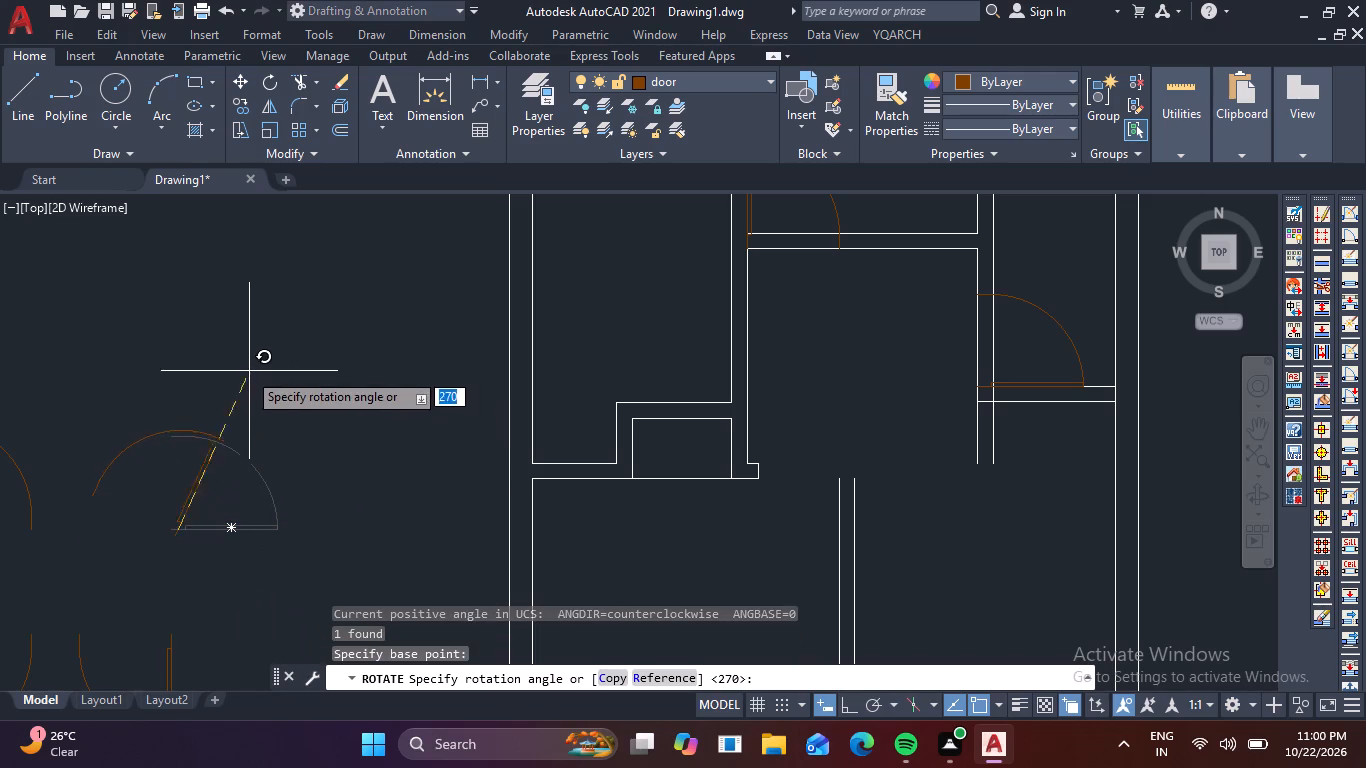
{"action": "key", "text": "F8"}
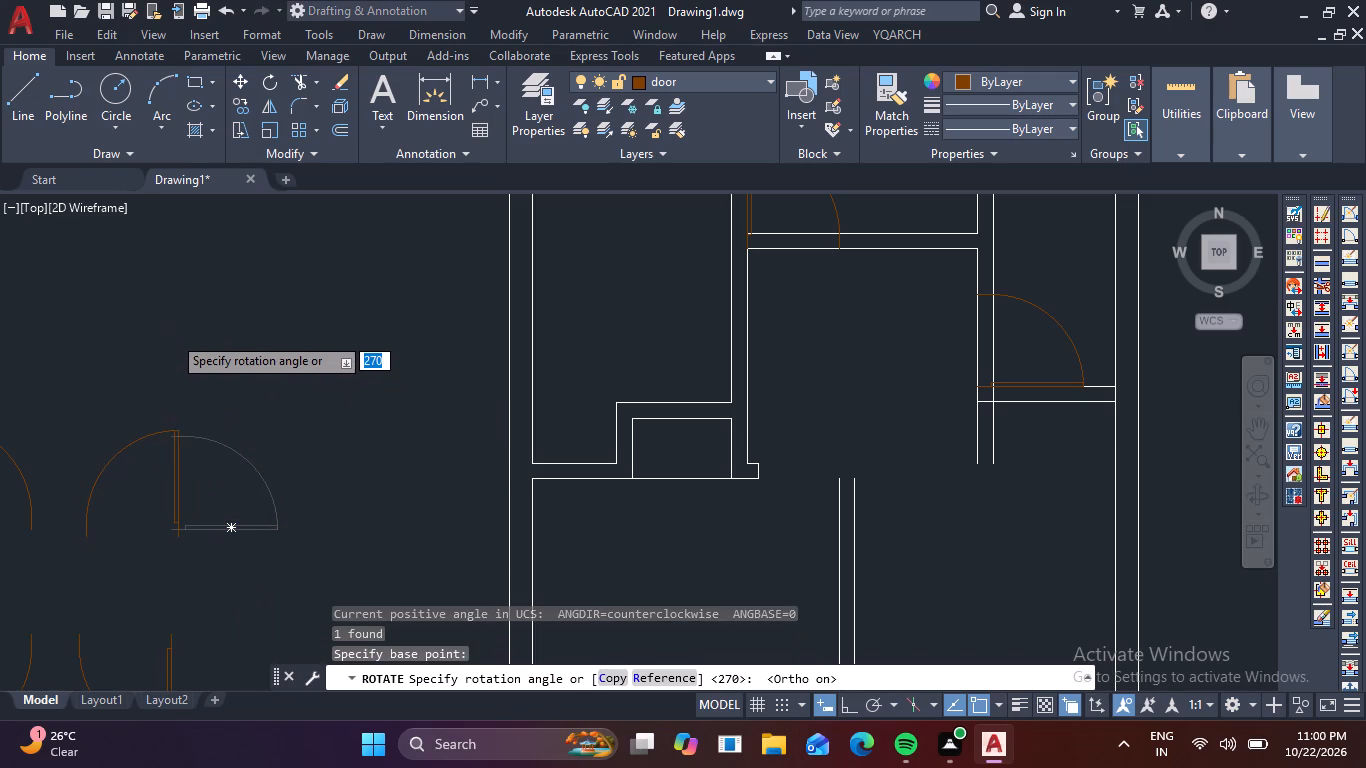
{"action": "left_click", "coordinate": [189, 313]}
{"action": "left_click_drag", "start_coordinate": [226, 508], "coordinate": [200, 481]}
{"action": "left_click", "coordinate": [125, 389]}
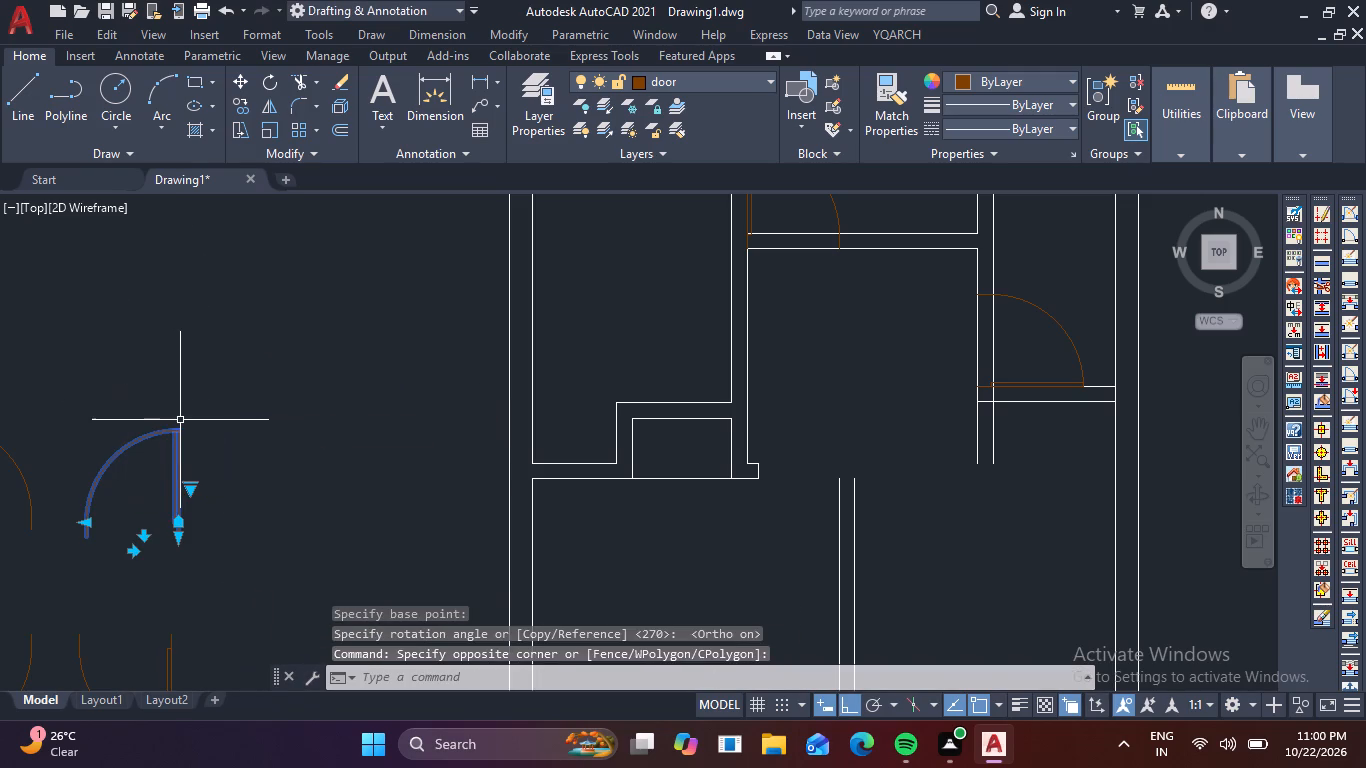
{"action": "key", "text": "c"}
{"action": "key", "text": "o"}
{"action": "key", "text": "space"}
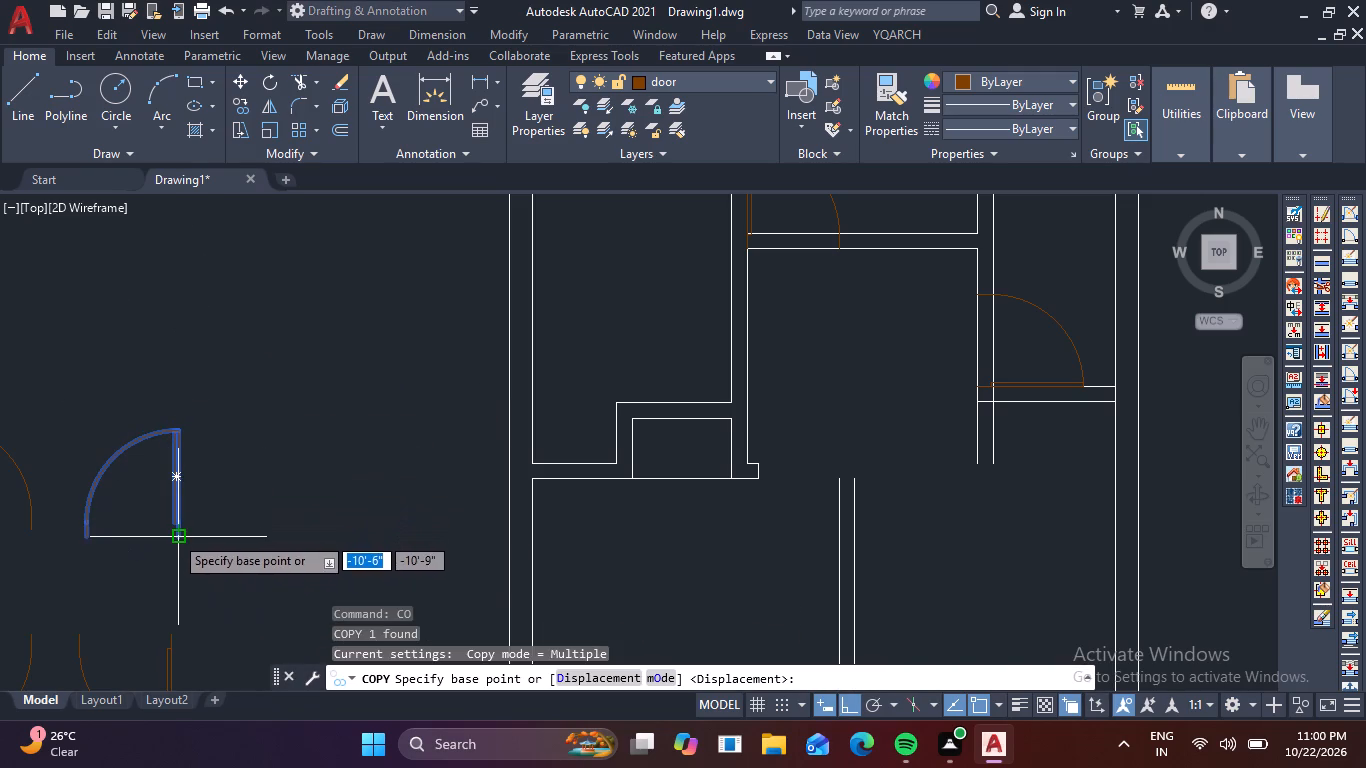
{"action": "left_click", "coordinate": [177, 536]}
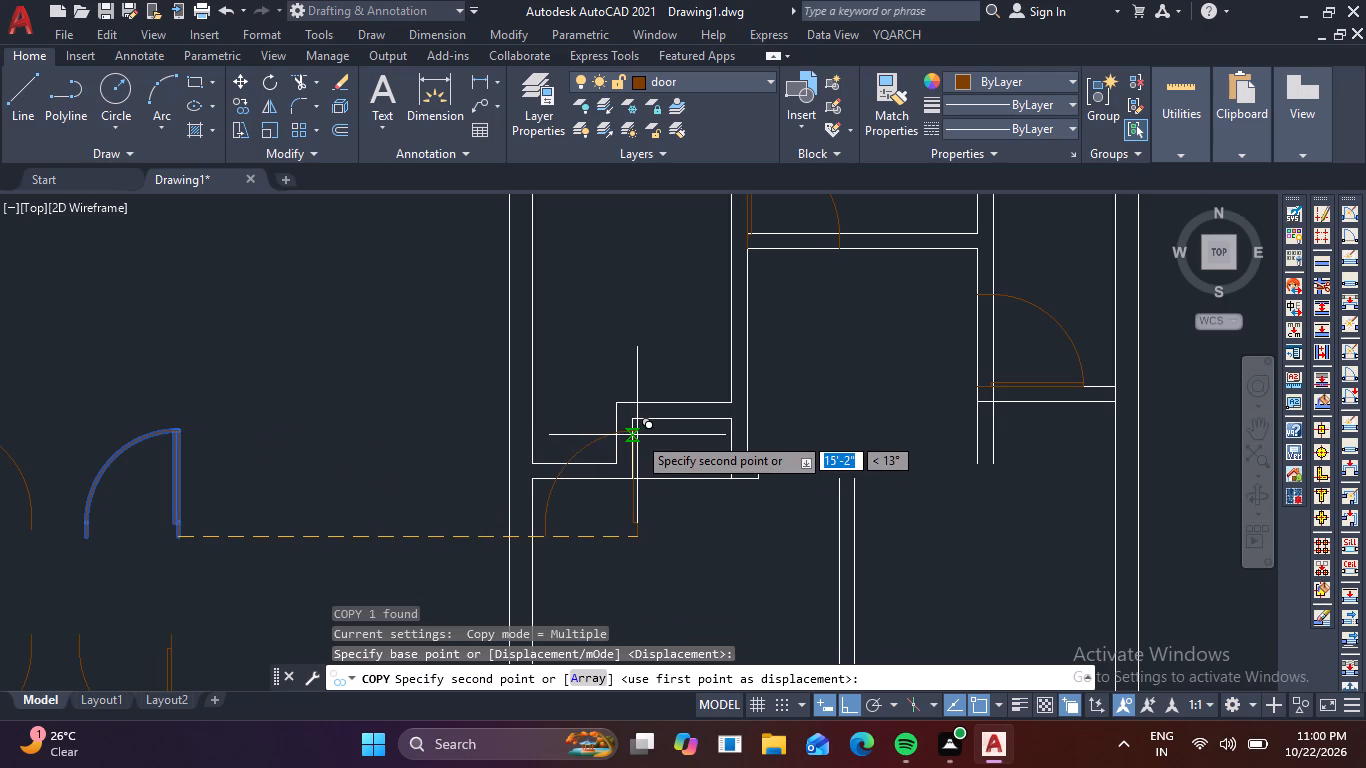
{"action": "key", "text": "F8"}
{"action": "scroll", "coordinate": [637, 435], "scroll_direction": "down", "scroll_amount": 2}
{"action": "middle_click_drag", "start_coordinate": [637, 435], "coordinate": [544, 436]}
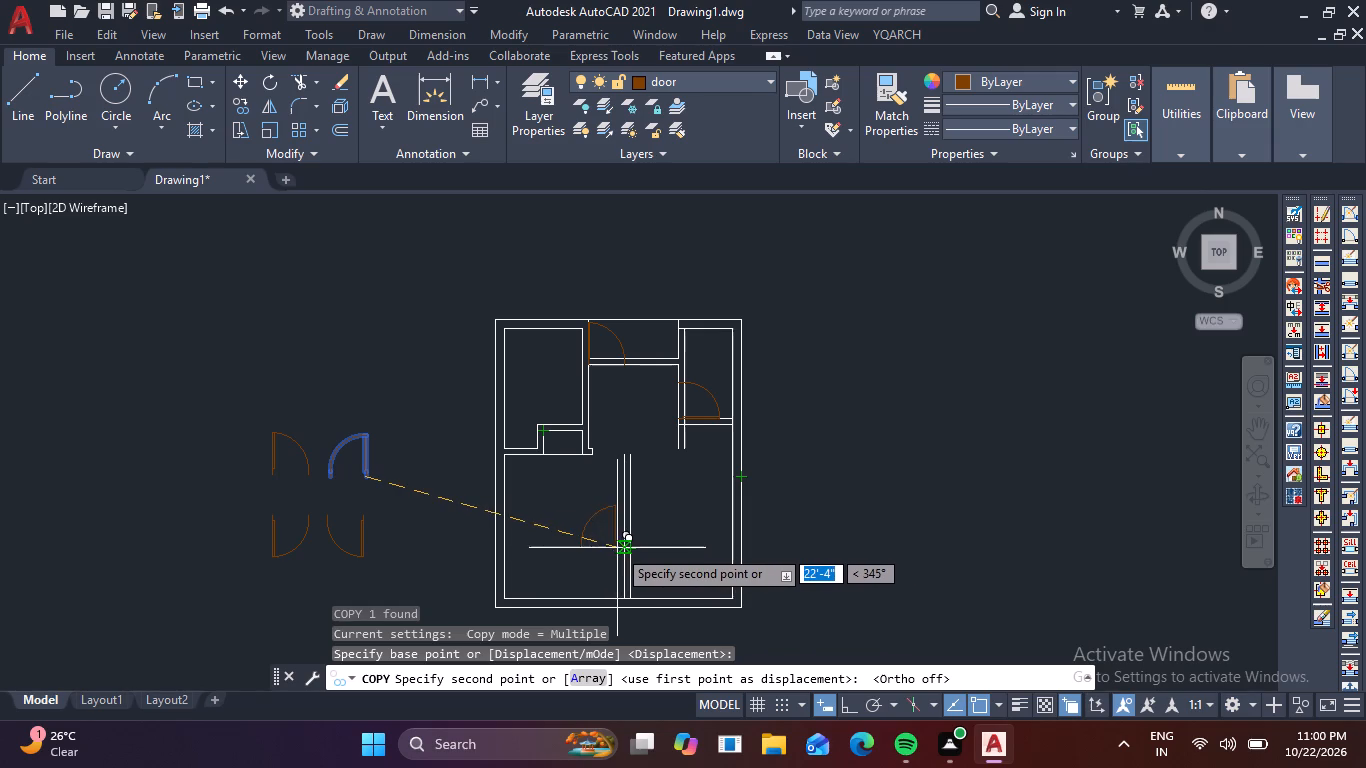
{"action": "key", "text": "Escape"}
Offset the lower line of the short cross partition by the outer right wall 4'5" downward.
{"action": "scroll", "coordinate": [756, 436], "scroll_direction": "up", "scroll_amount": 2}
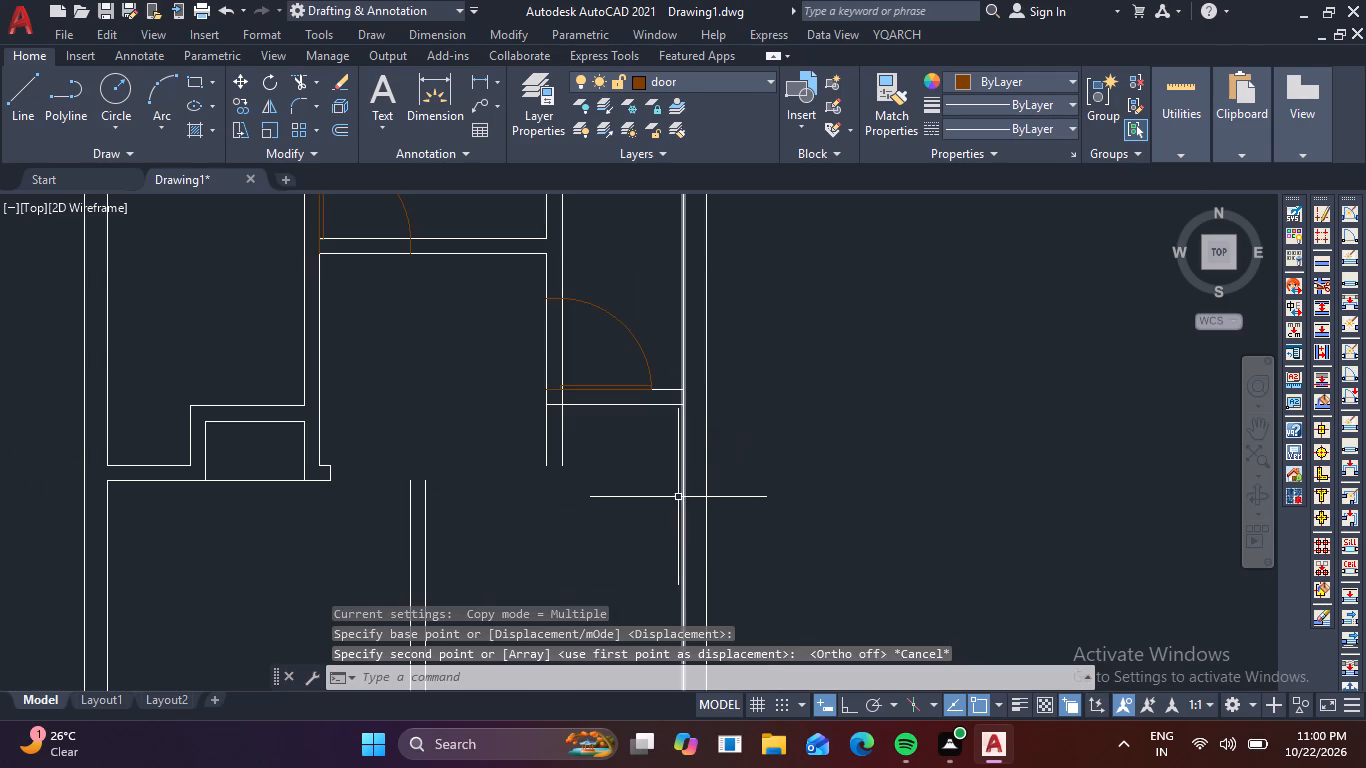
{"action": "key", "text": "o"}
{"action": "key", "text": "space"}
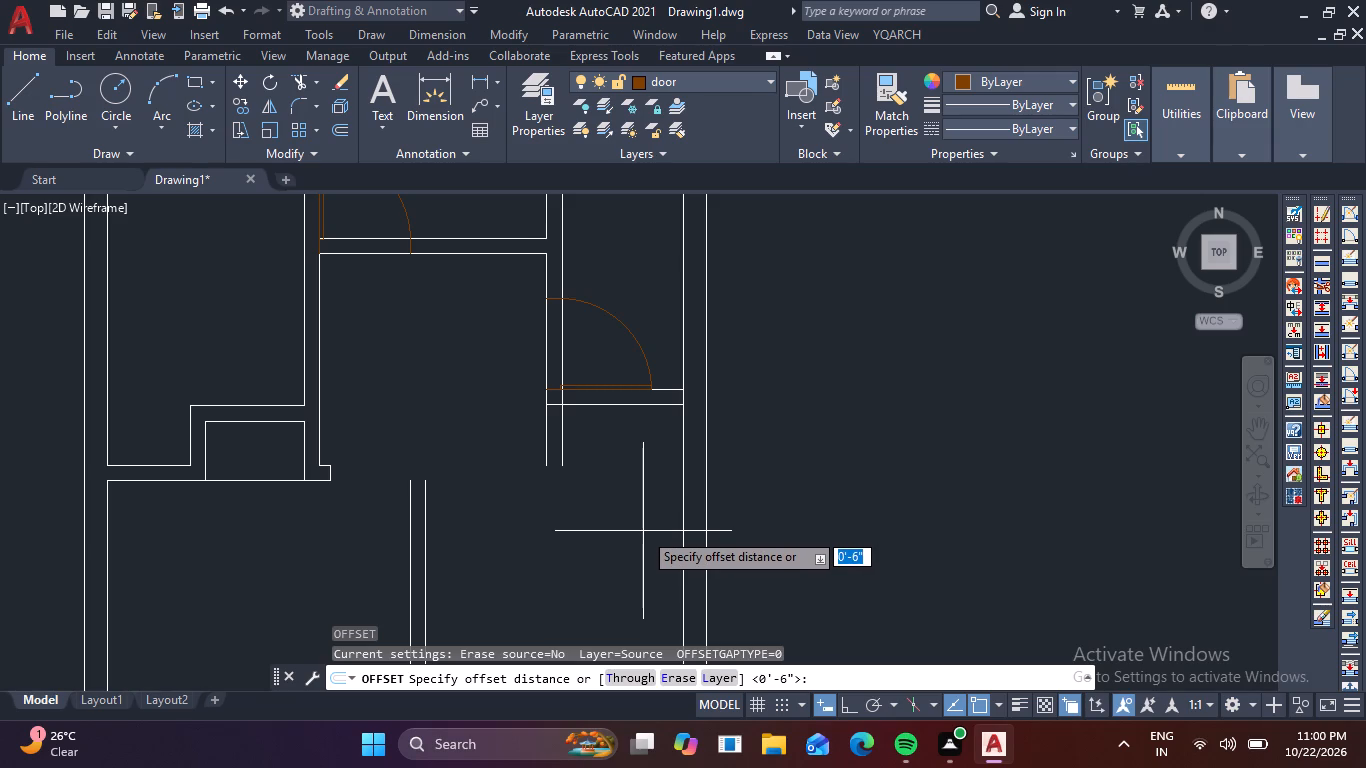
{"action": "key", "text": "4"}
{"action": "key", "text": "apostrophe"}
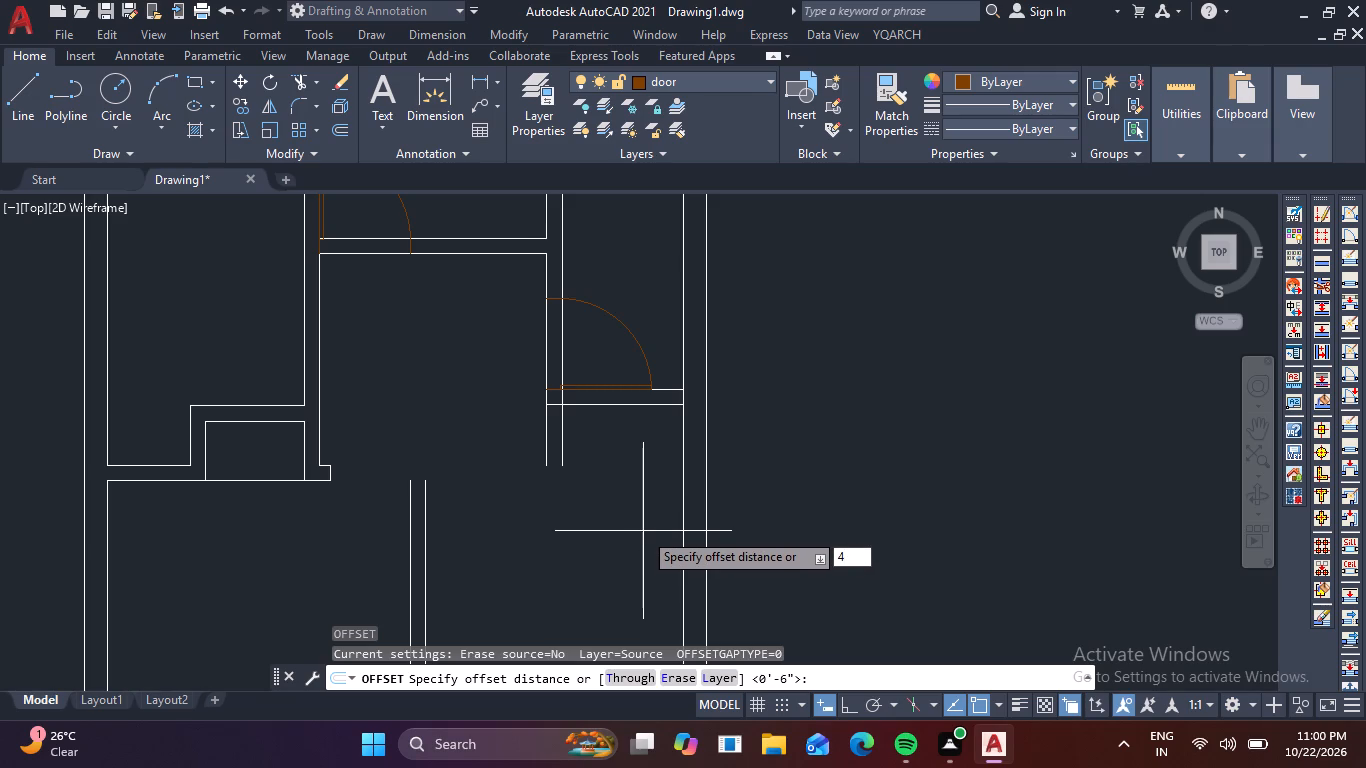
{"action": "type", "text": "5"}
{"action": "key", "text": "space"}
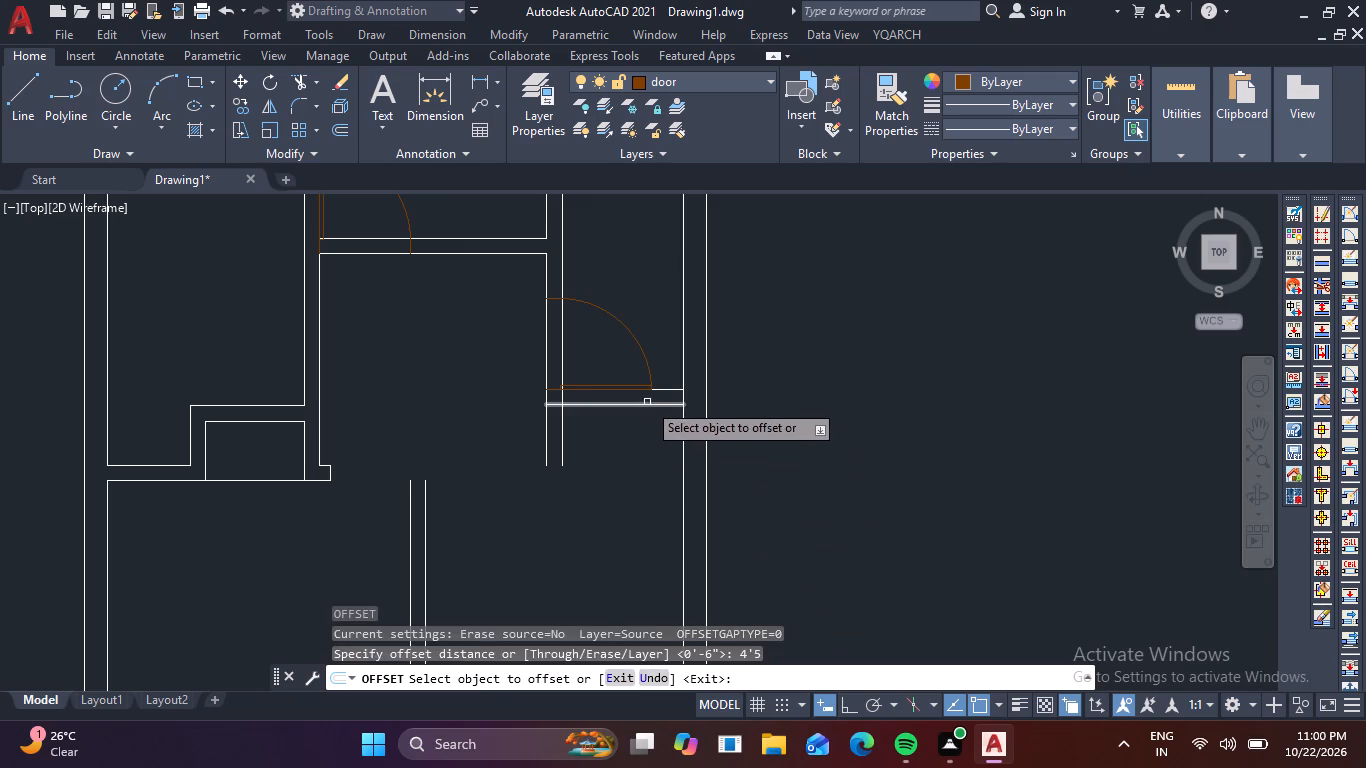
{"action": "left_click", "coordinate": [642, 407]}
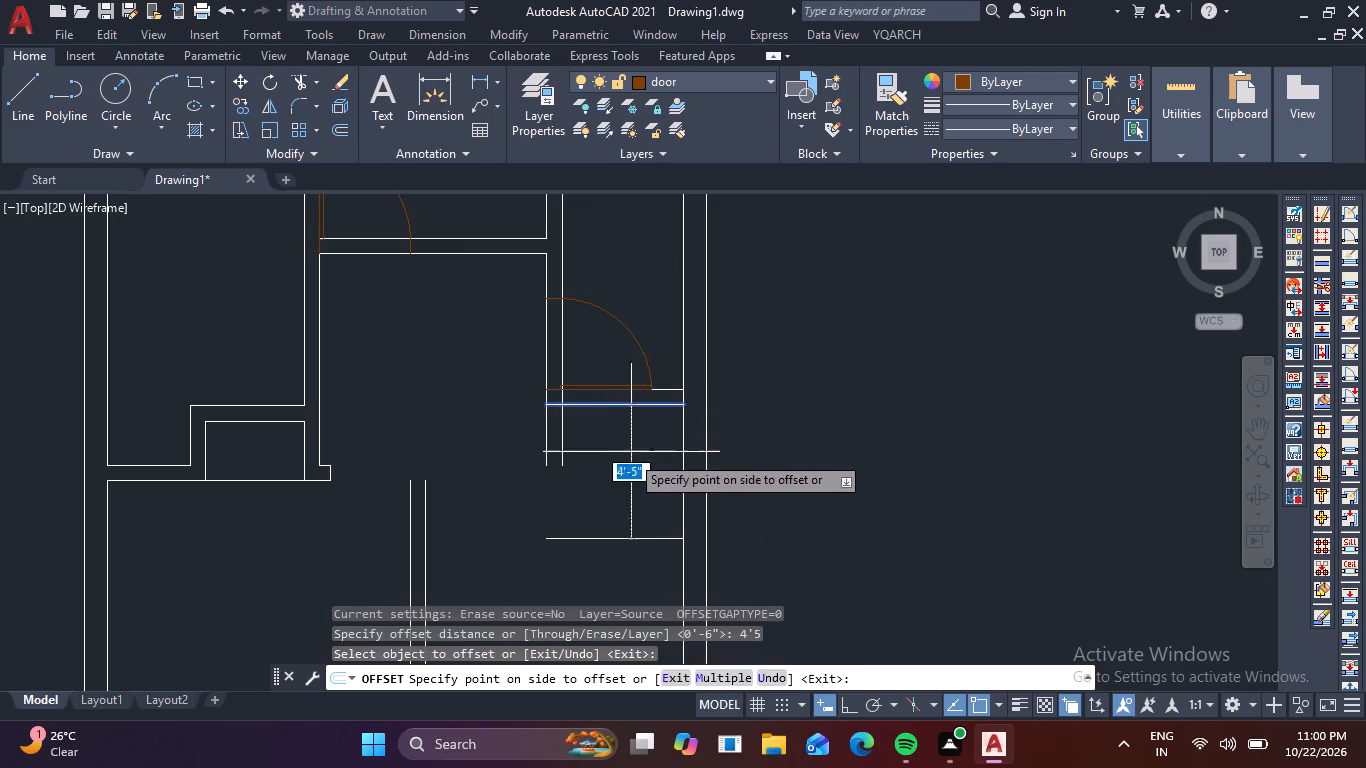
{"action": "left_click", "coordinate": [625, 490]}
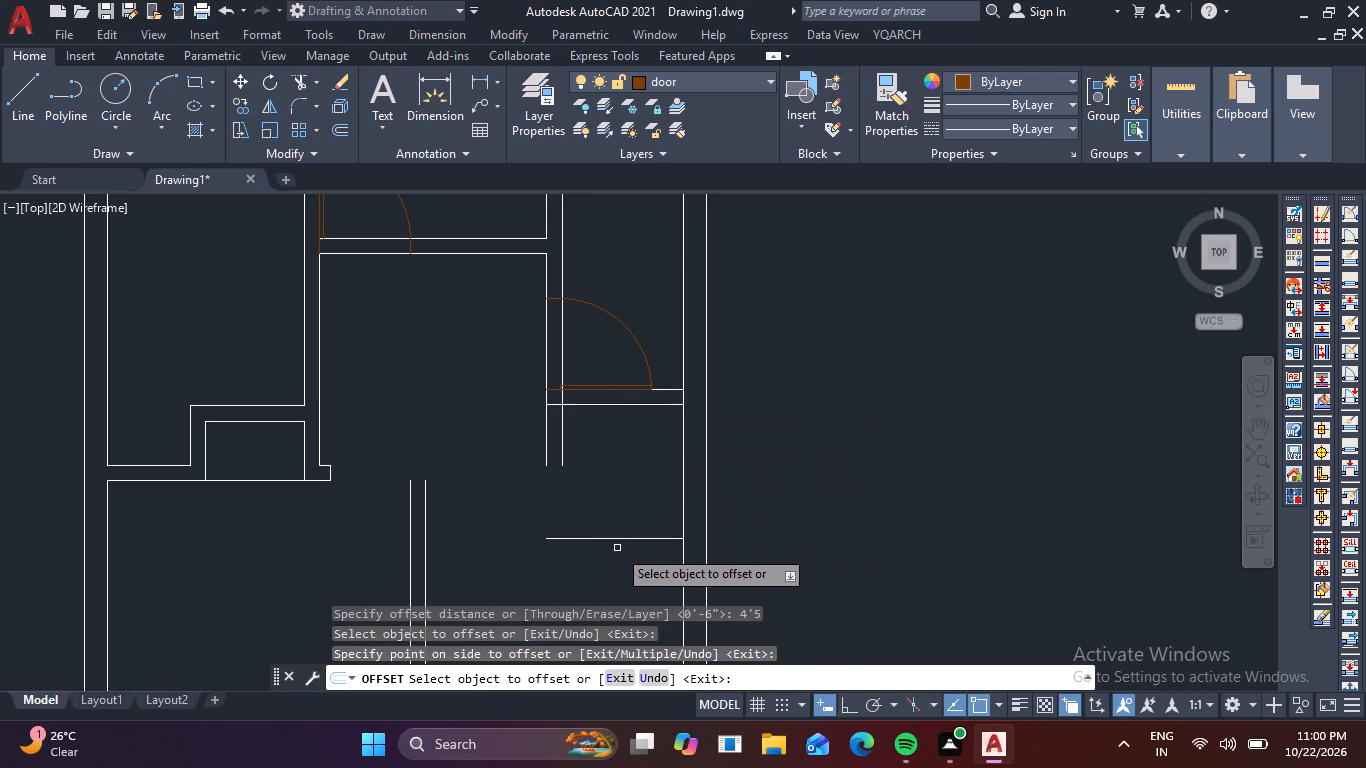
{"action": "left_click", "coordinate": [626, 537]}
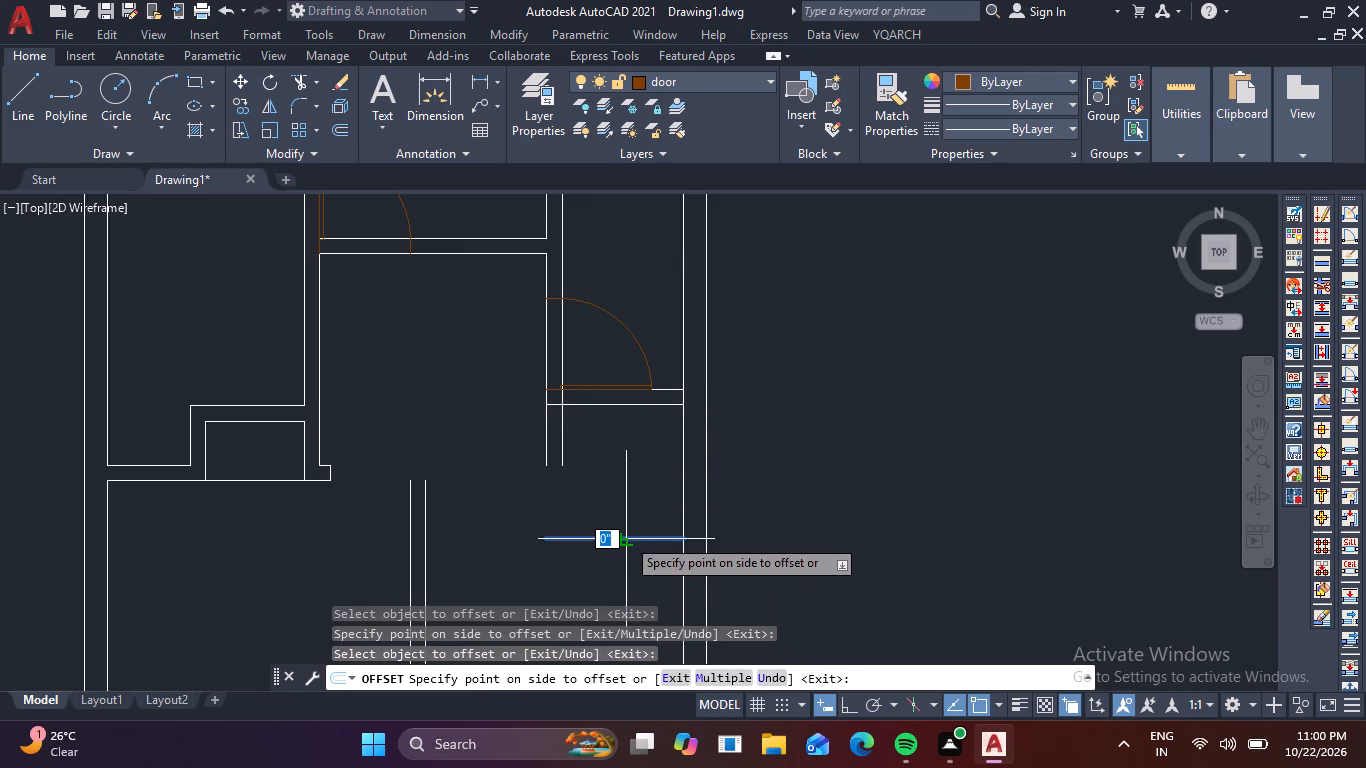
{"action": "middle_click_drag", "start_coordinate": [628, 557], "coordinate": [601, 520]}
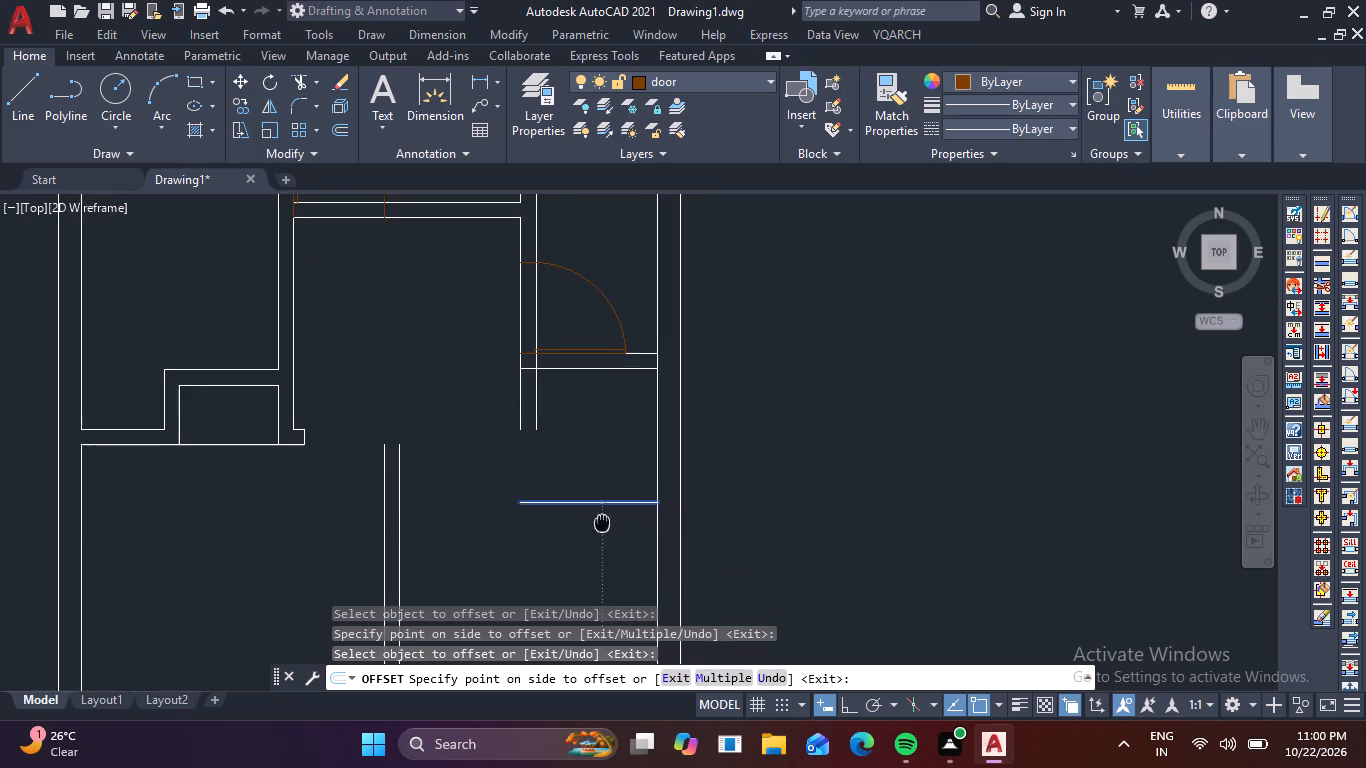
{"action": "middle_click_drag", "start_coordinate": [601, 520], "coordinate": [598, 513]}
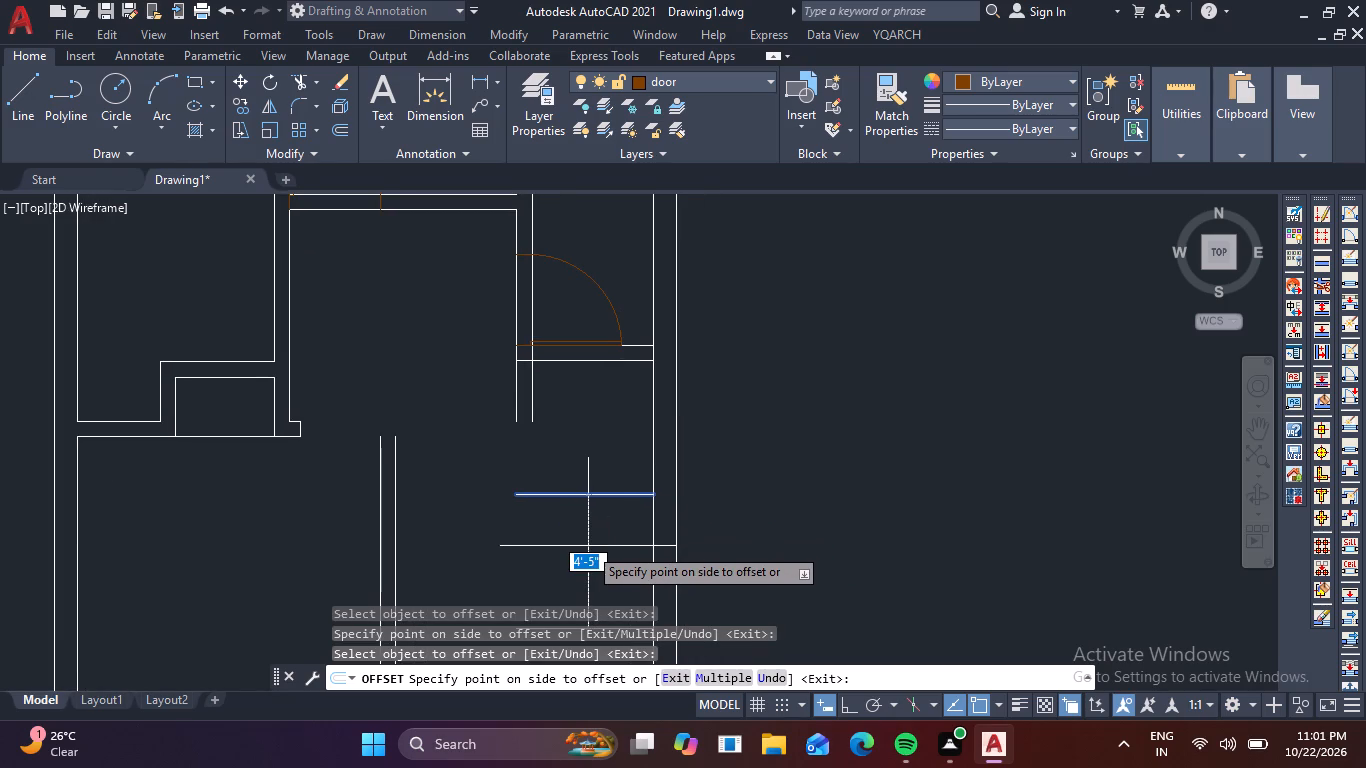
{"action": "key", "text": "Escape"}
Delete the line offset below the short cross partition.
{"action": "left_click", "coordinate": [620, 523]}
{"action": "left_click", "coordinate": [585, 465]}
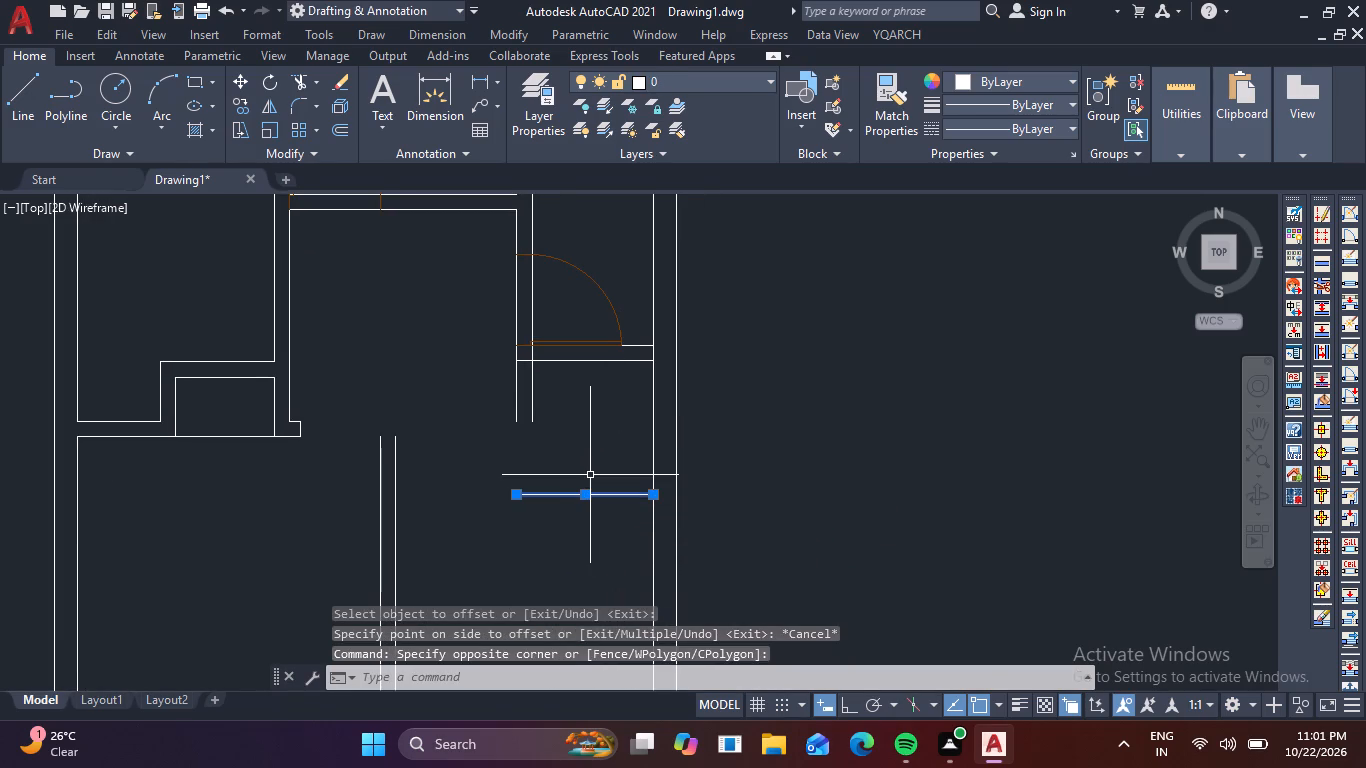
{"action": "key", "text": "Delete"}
Offset the short cross partition's lower line 3'5" downward, and offset the new line 6" further down to form a parallel partition.
{"action": "type", "text": "o"}
{"action": "key", "text": "space"}
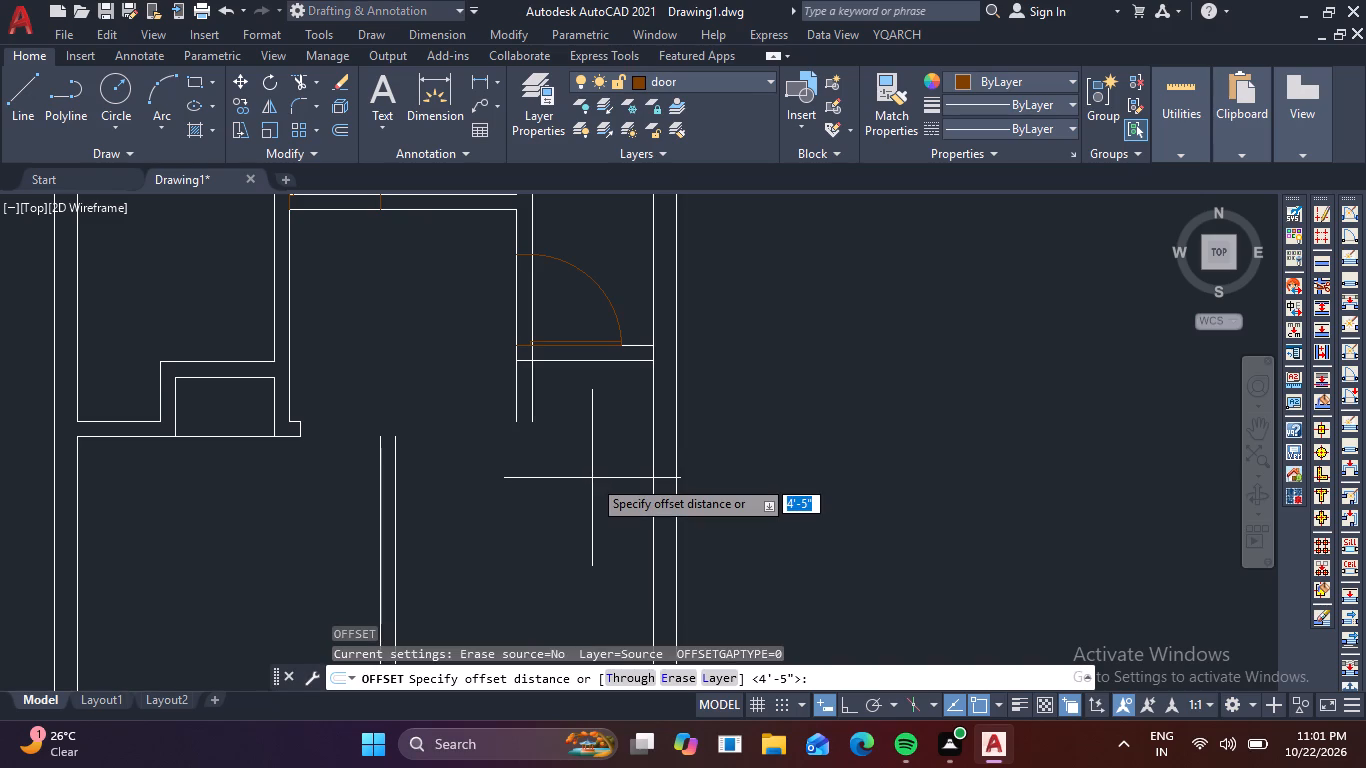
{"action": "key", "text": "3"}
{"action": "key", "text": "apostrophe"}
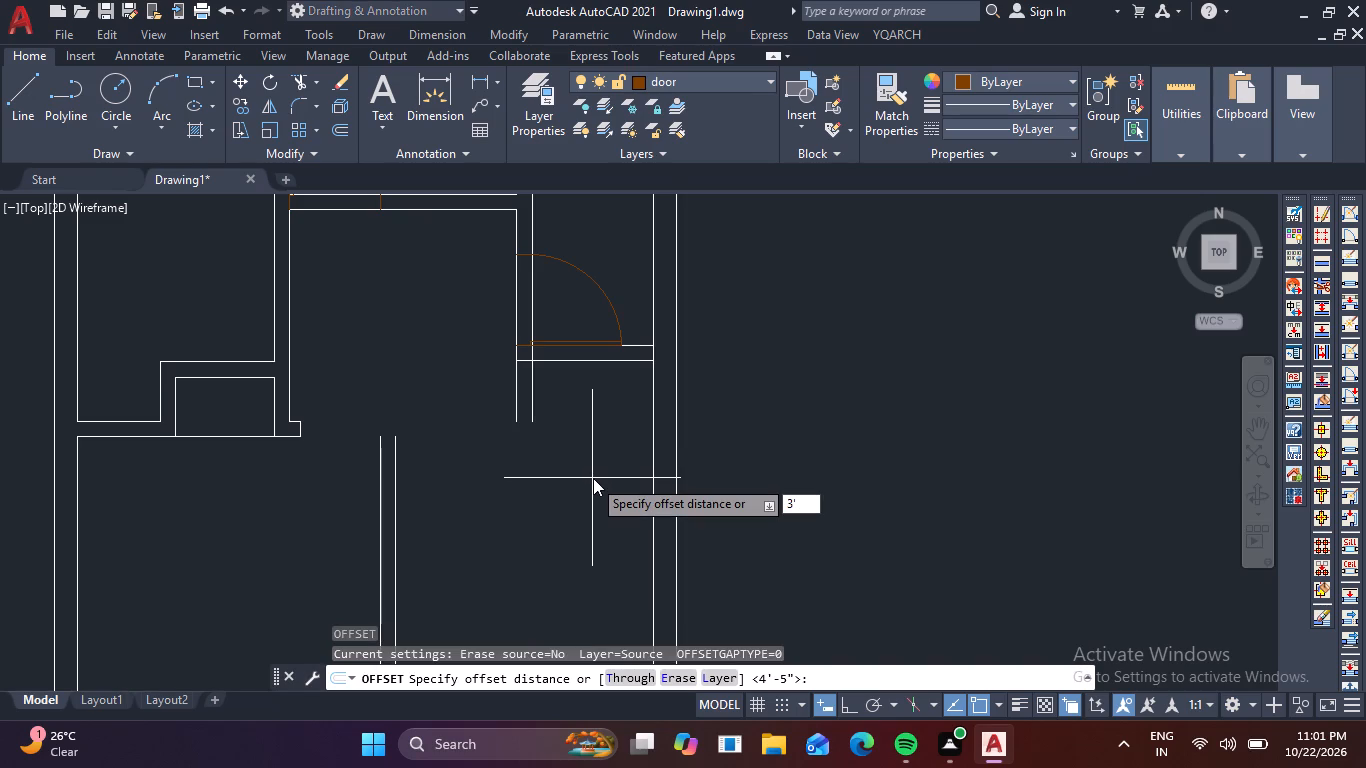
{"action": "type", "text": "5"}
{"action": "key", "text": "space"}
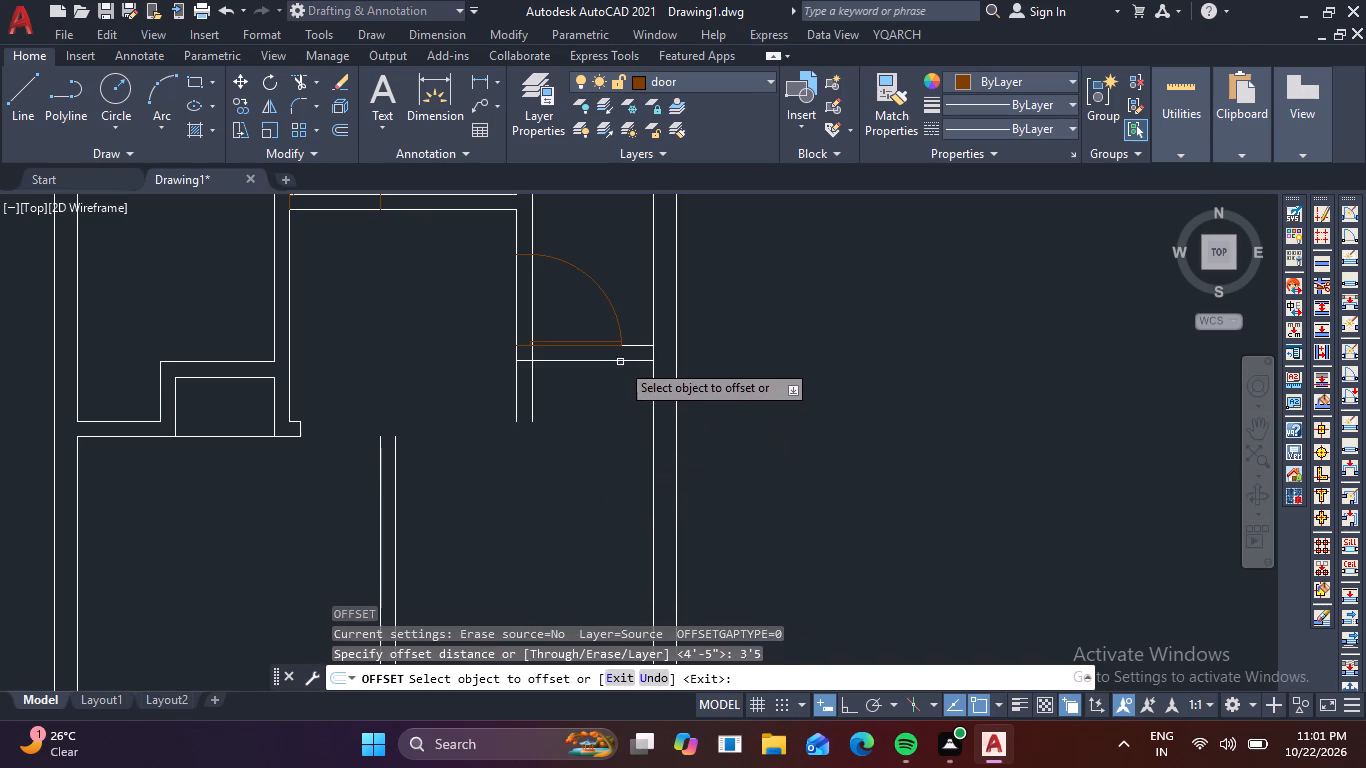
{"action": "left_click", "coordinate": [620, 361]}
{"action": "left_click", "coordinate": [607, 426]}
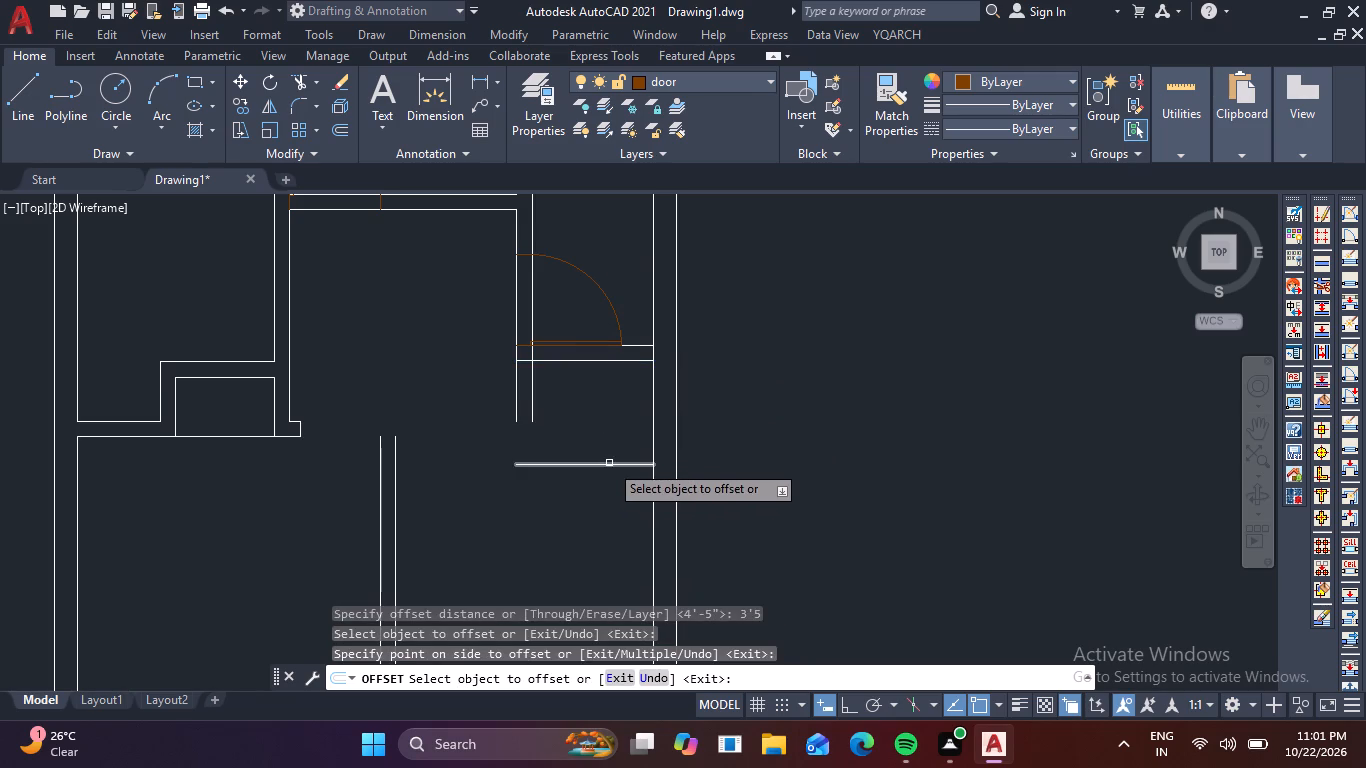
{"action": "left_click", "coordinate": [609, 463]}
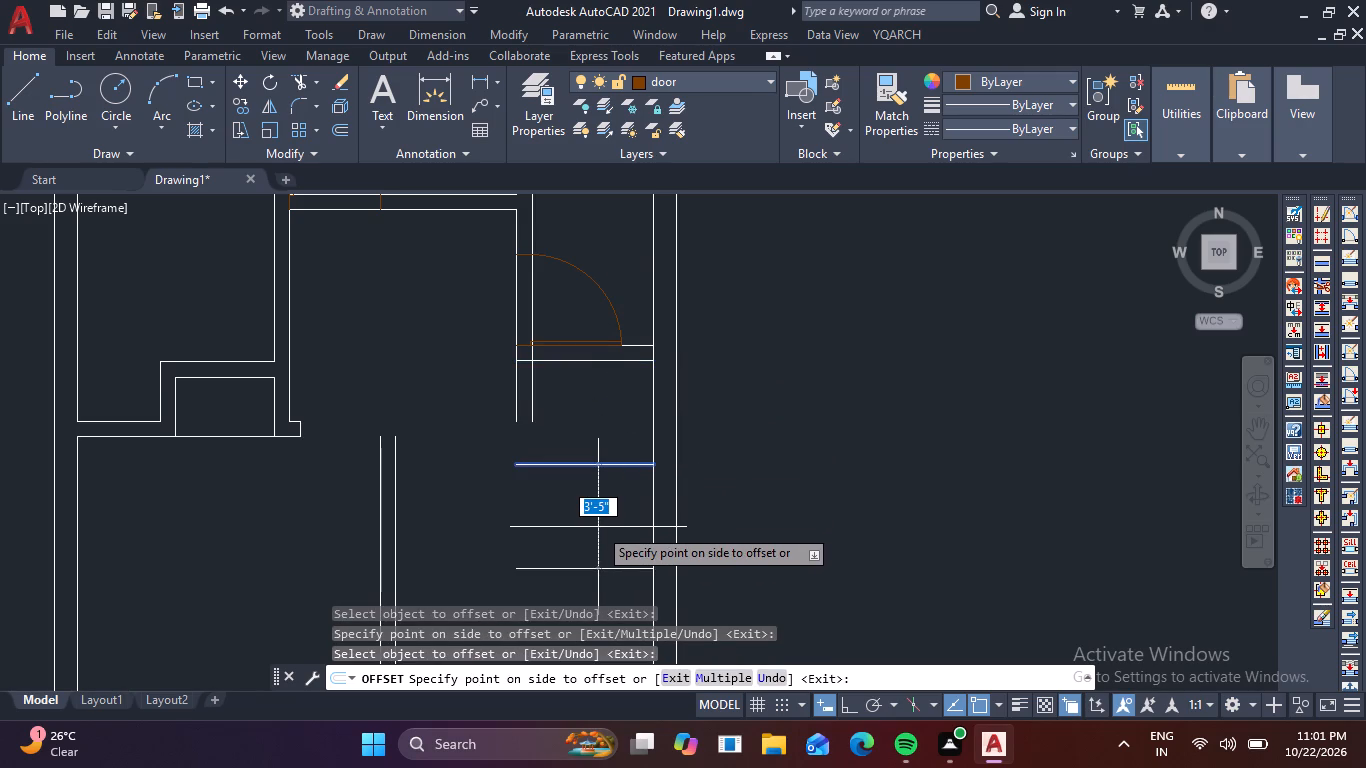
{"action": "key", "text": "6"}
{"action": "key", "text": "space"}
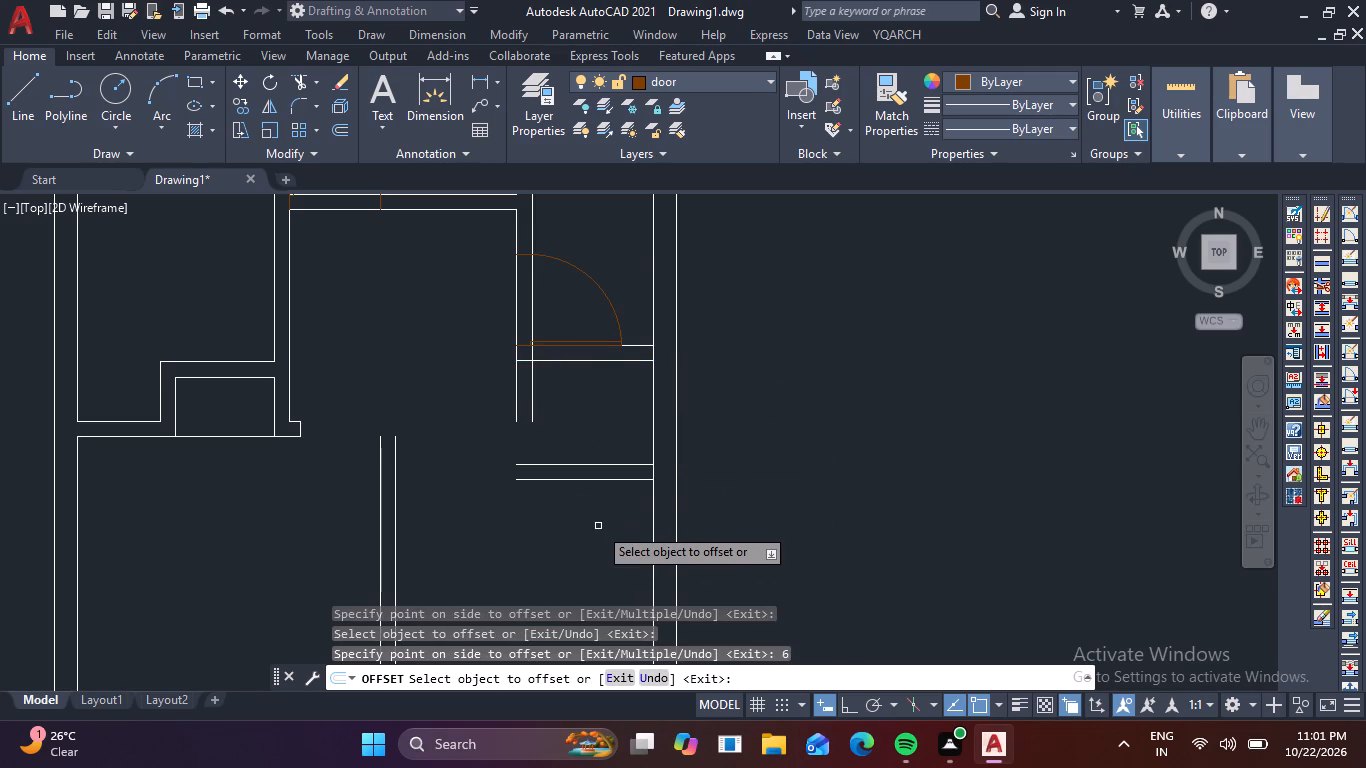
{"action": "key", "text": "Escape"}
Fillet both lines of the new lower partition with the matching faces of the right-hand vertical partition to form sharp corners.
{"action": "key", "text": "f"}
{"action": "key", "text": "space"}
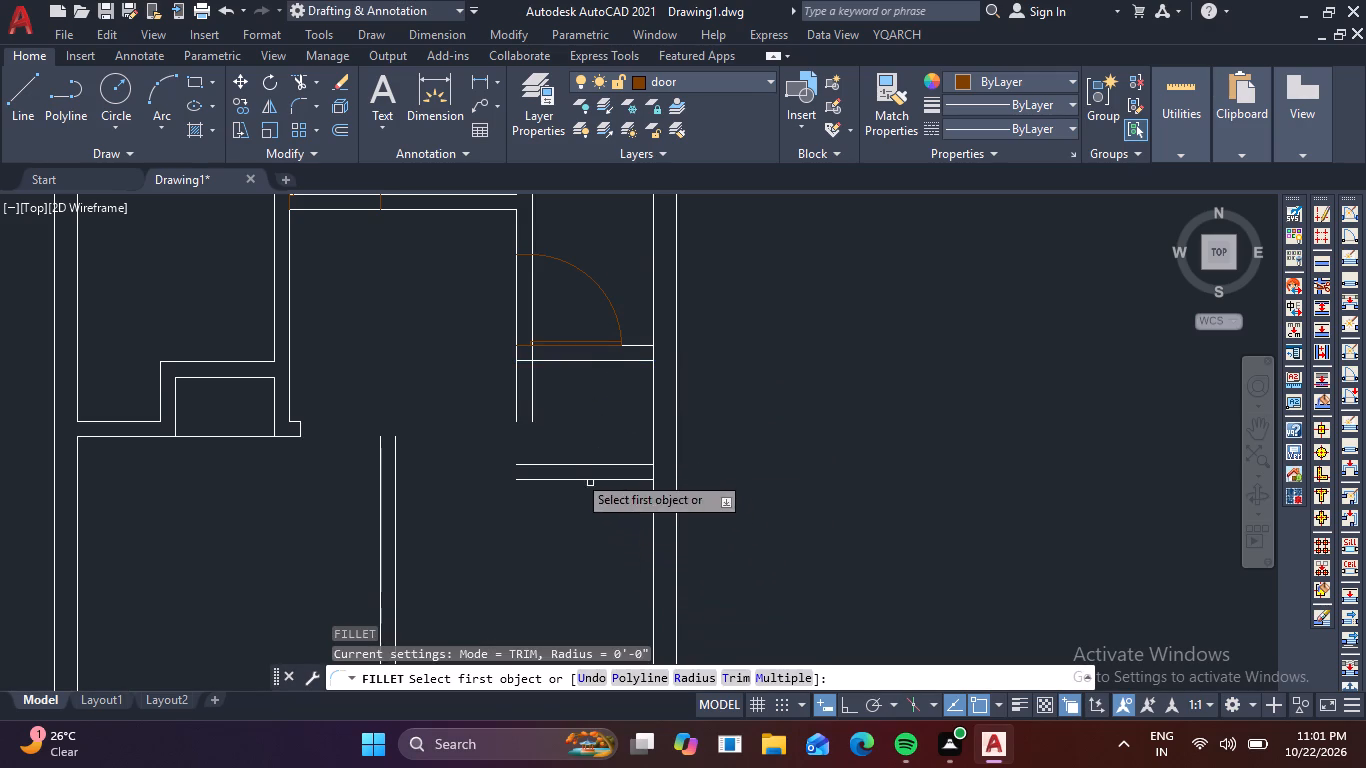
{"action": "left_click", "coordinate": [557, 466]}
{"action": "left_click", "coordinate": [532, 404]}
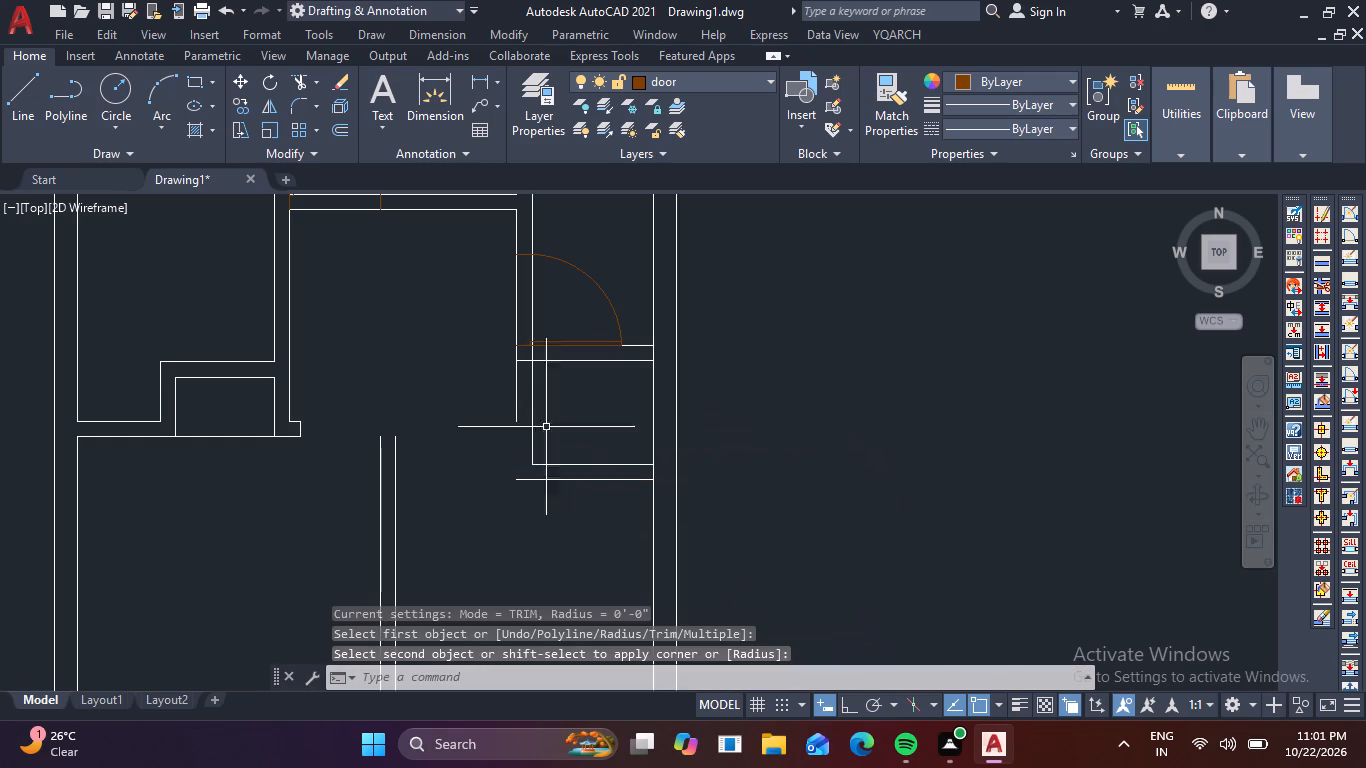
{"action": "key", "text": "space"}
{"action": "left_click", "coordinate": [545, 481]}
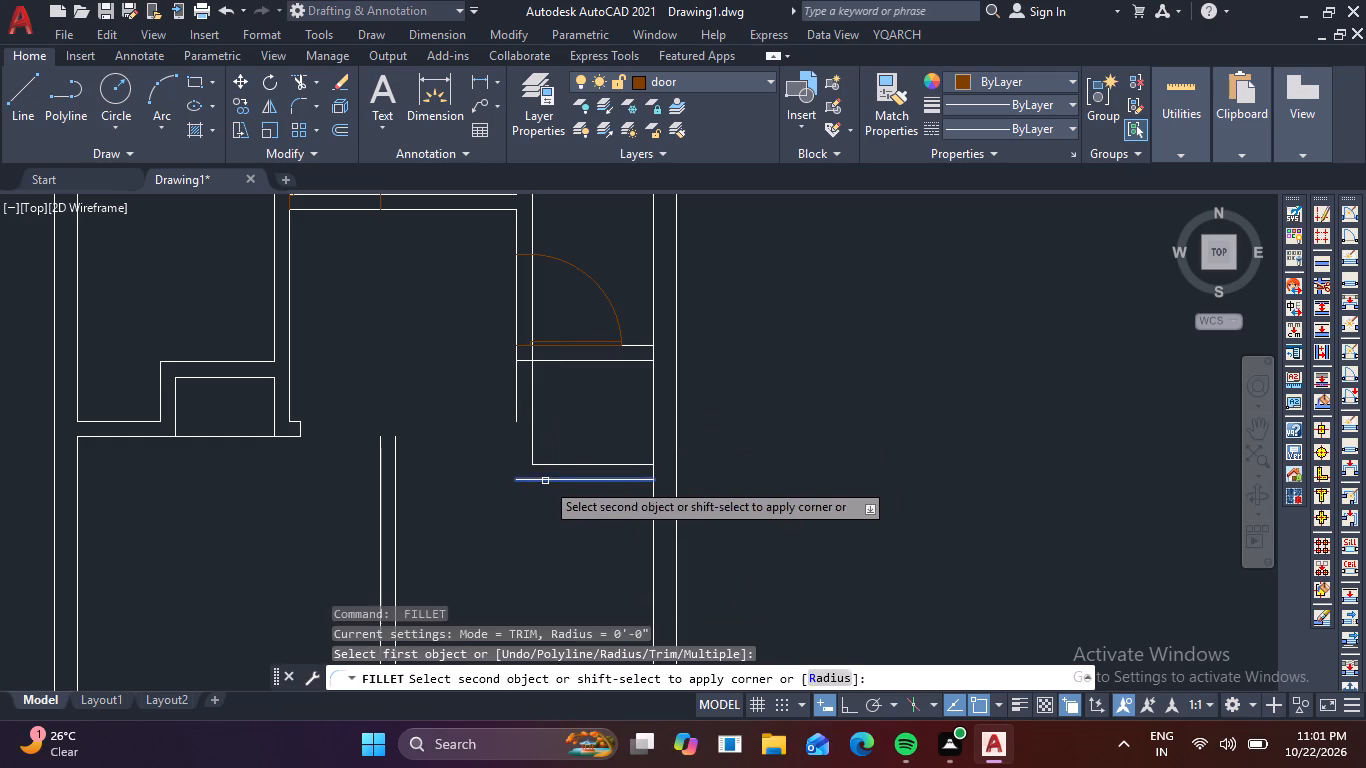
{"action": "left_click", "coordinate": [518, 409]}
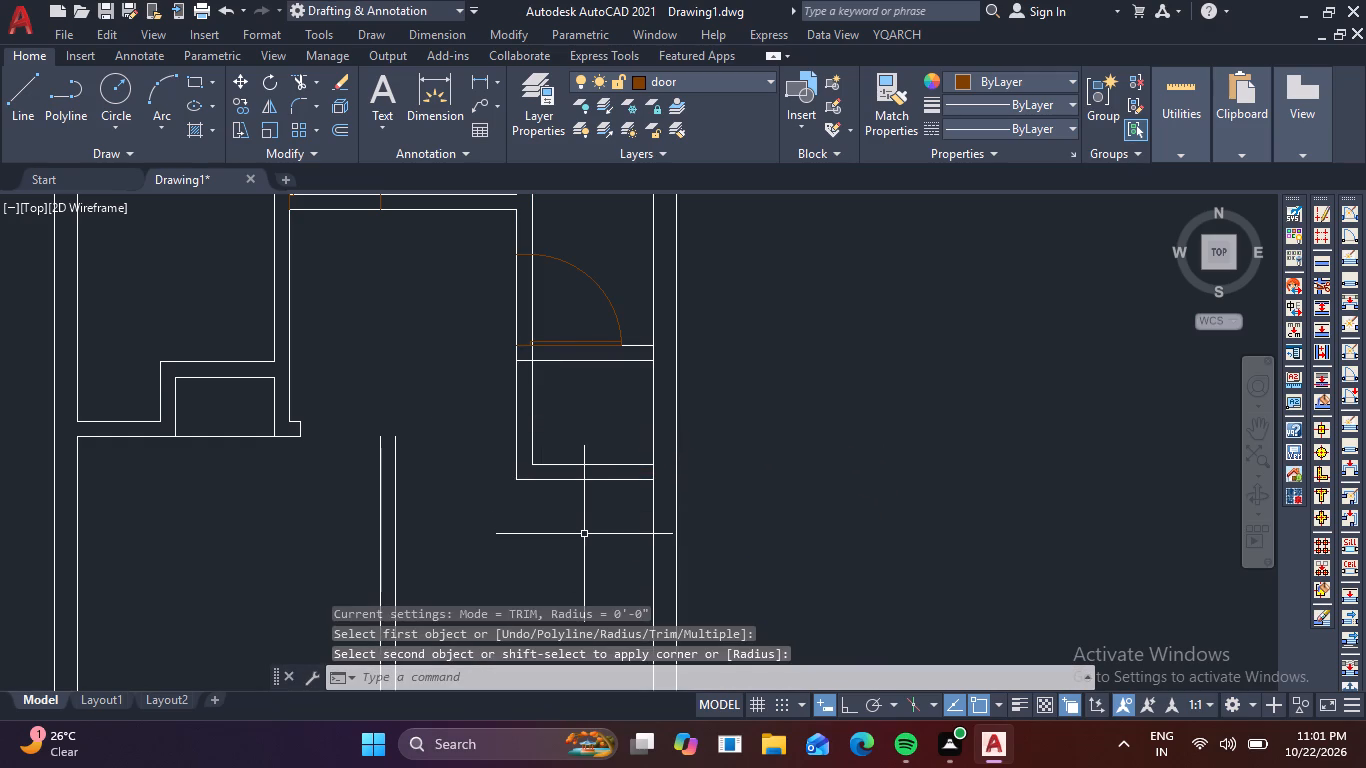
{"action": "key", "text": "Escape"}
{"action": "key", "text": "Escape"}
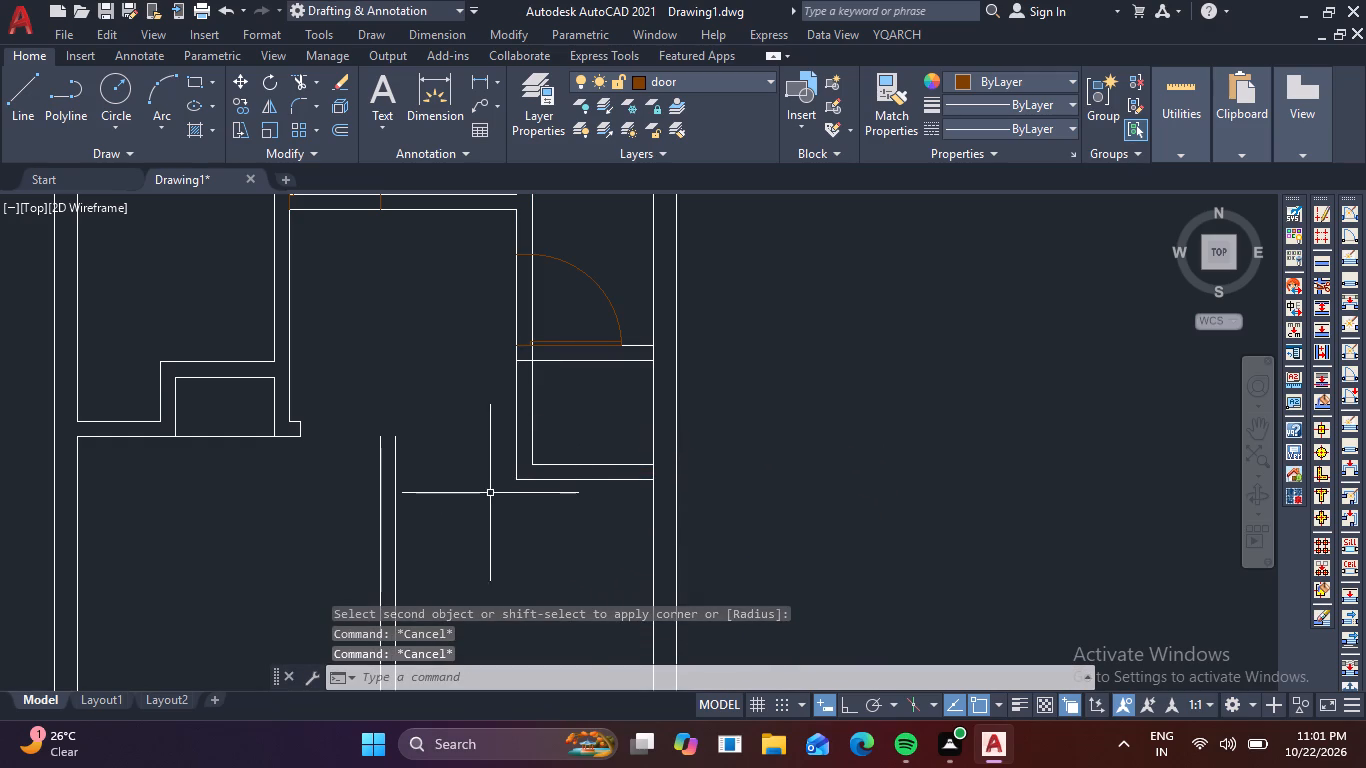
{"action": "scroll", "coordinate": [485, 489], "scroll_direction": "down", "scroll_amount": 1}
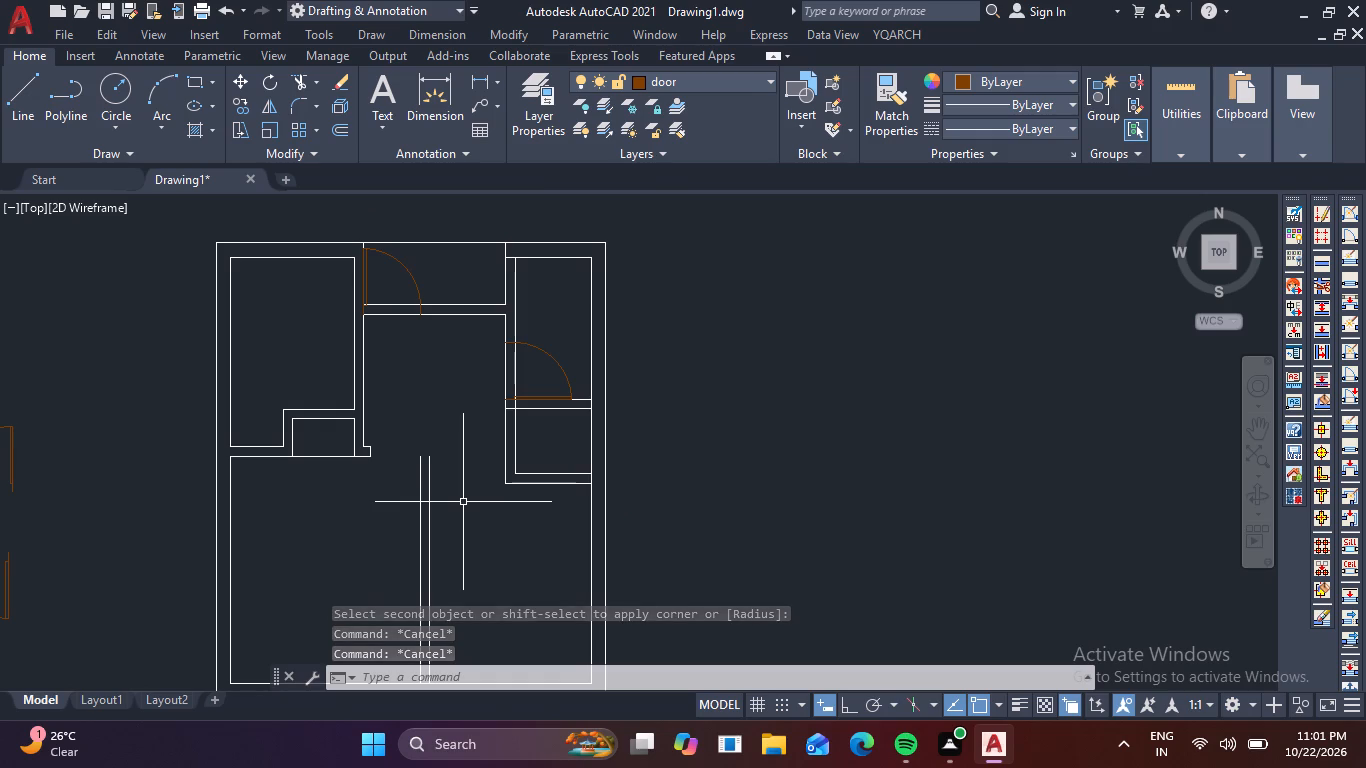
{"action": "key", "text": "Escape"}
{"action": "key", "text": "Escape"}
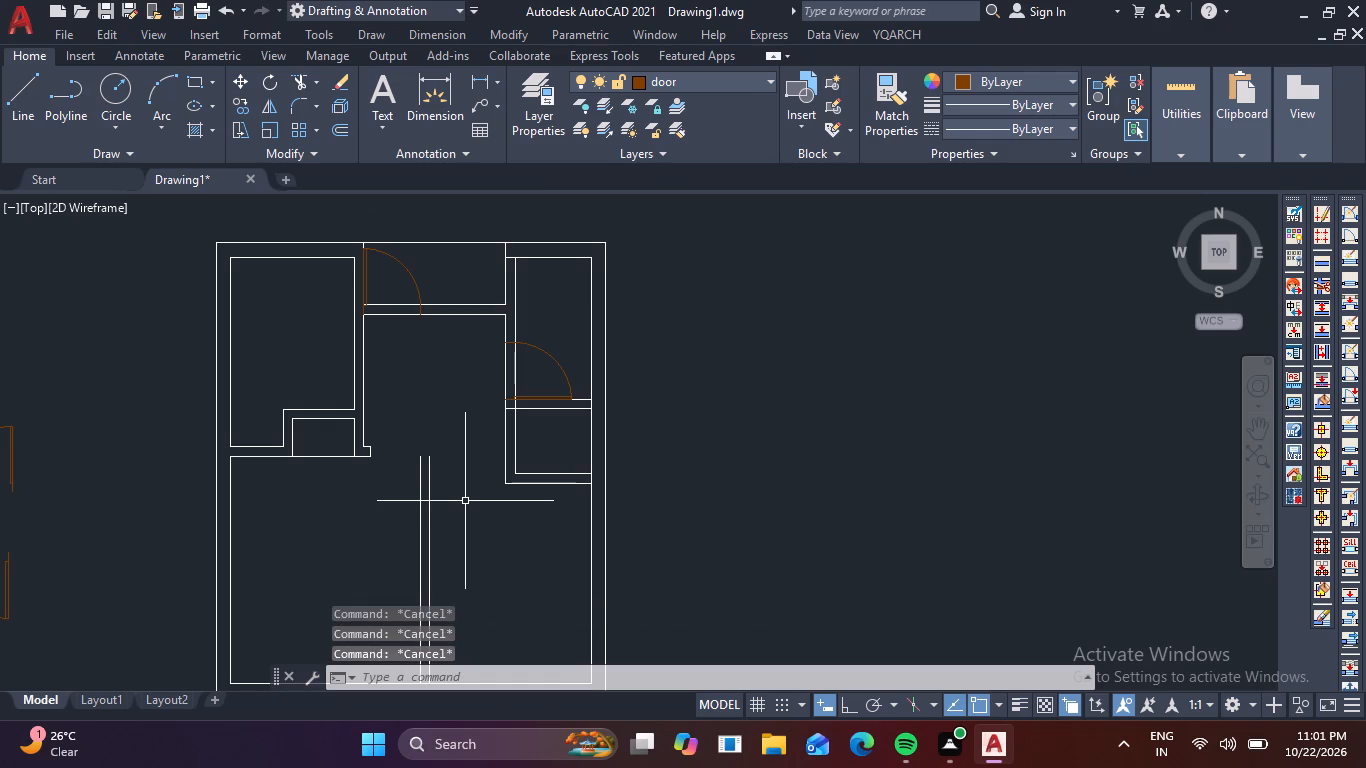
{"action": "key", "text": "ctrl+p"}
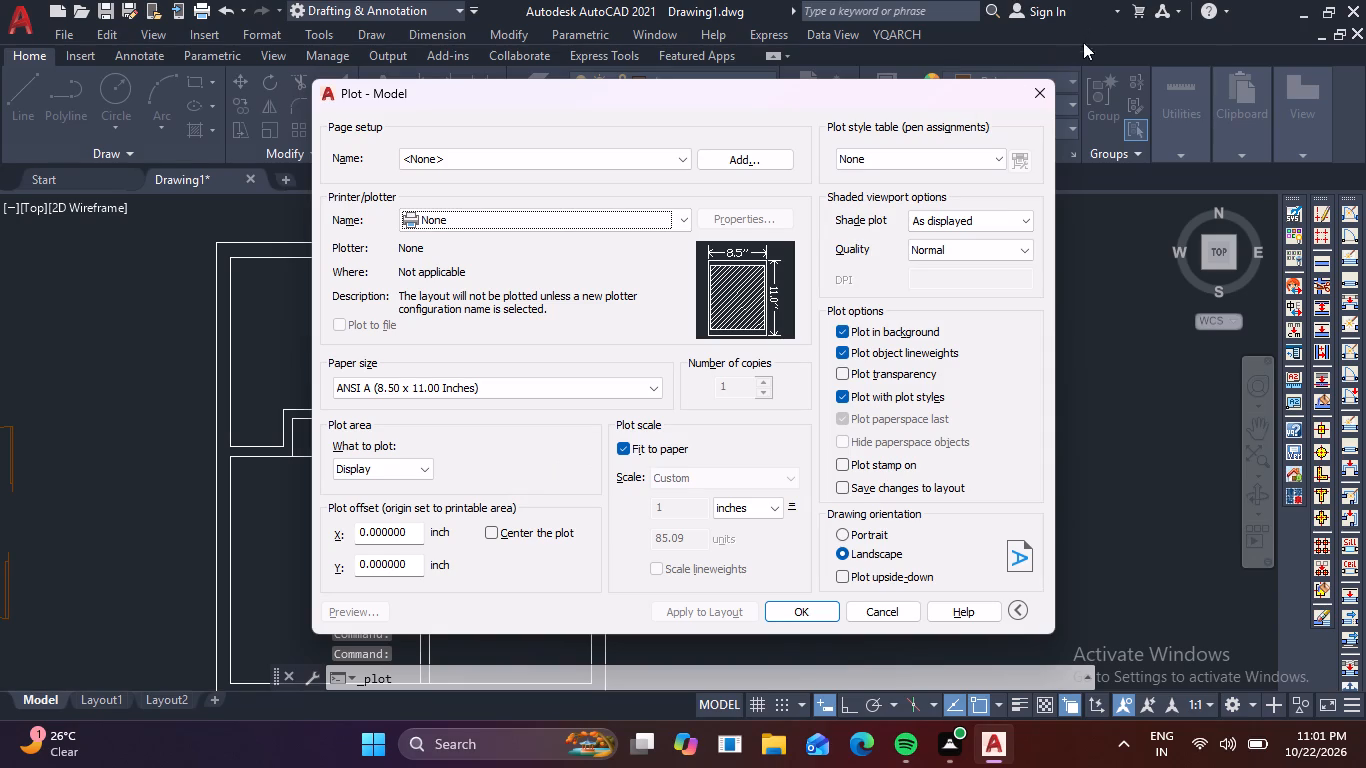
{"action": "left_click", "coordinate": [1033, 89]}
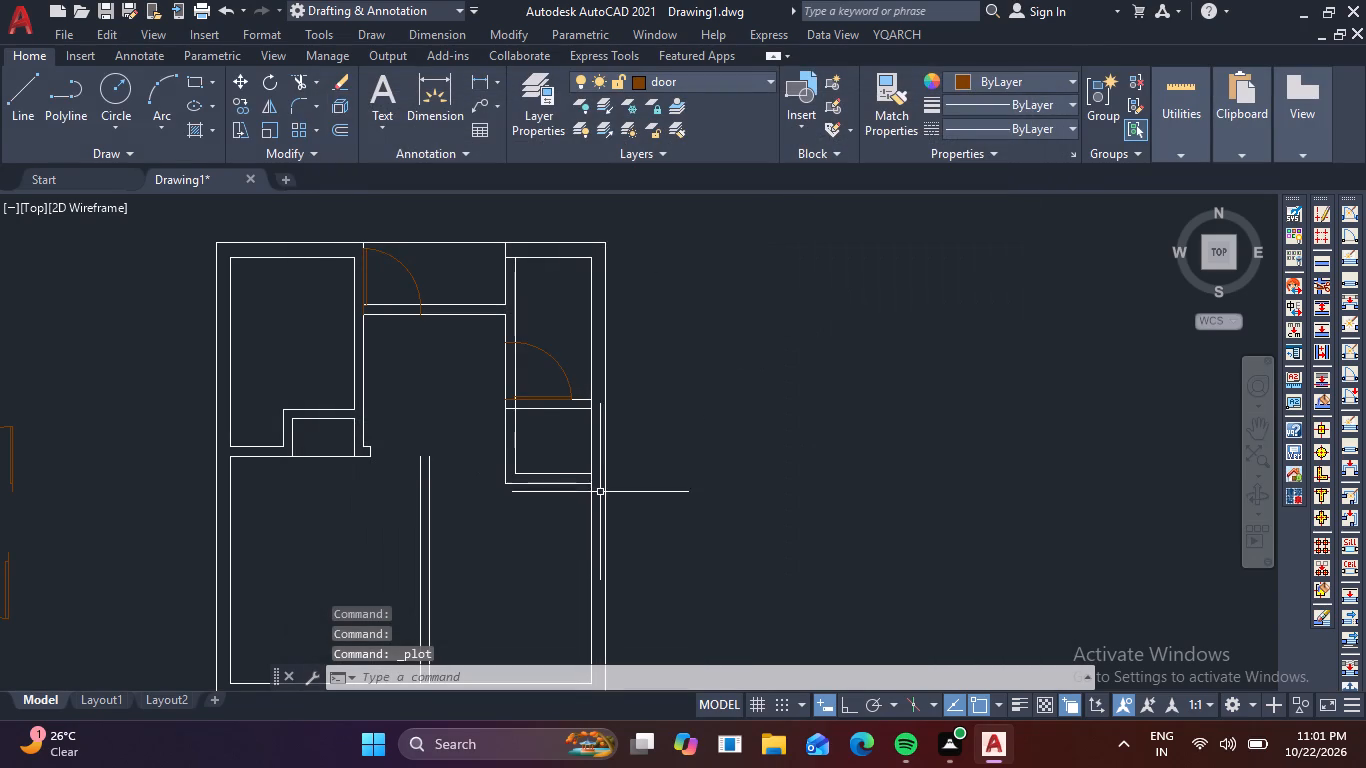
Copy the upper-right sample door from beside the plan to the lower cross partition's right end, against the outer wall's inner face.
{"action": "scroll", "coordinate": [331, 528], "scroll_direction": "down", "scroll_amount": 1}
{"action": "left_click", "coordinate": [147, 493]}
{"action": "left_click", "coordinate": [115, 464]}
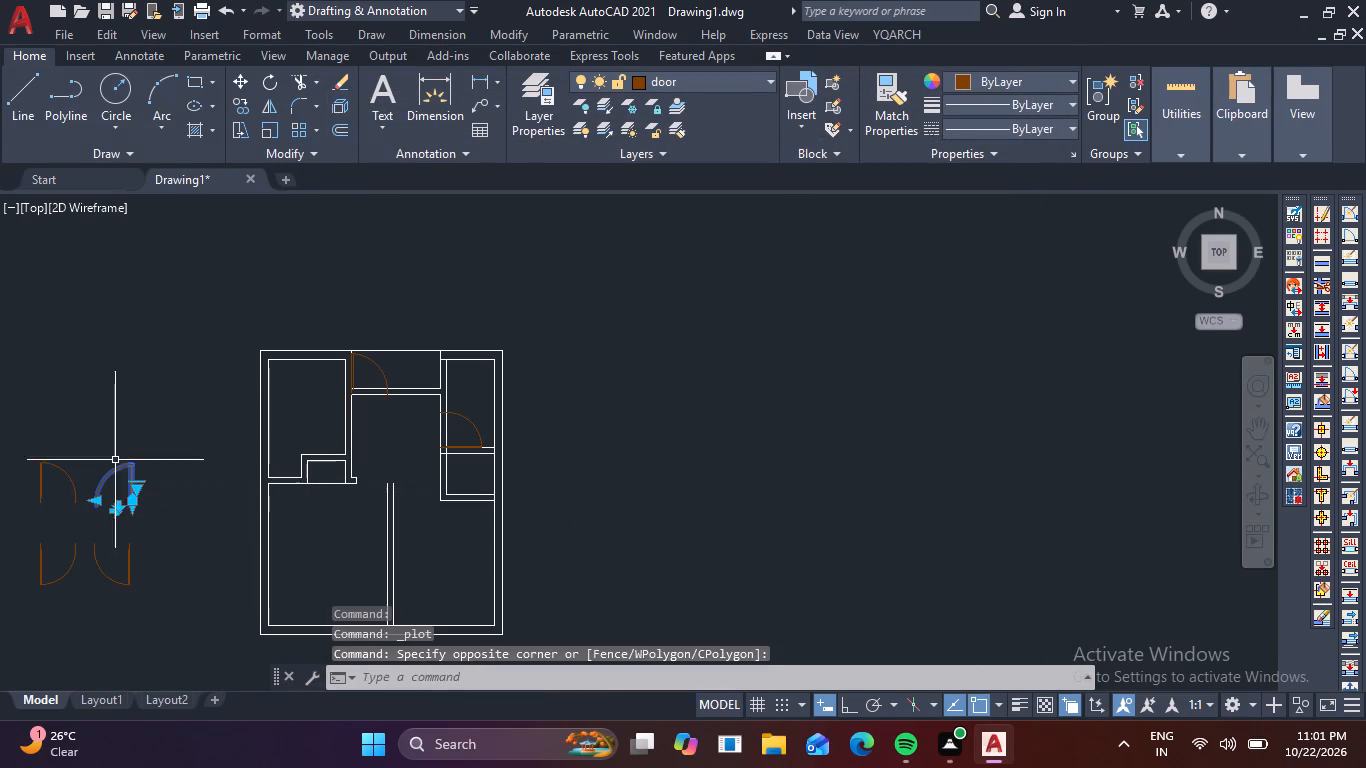
{"action": "key", "text": "c"}
{"action": "key", "text": "o"}
{"action": "key", "text": "space"}
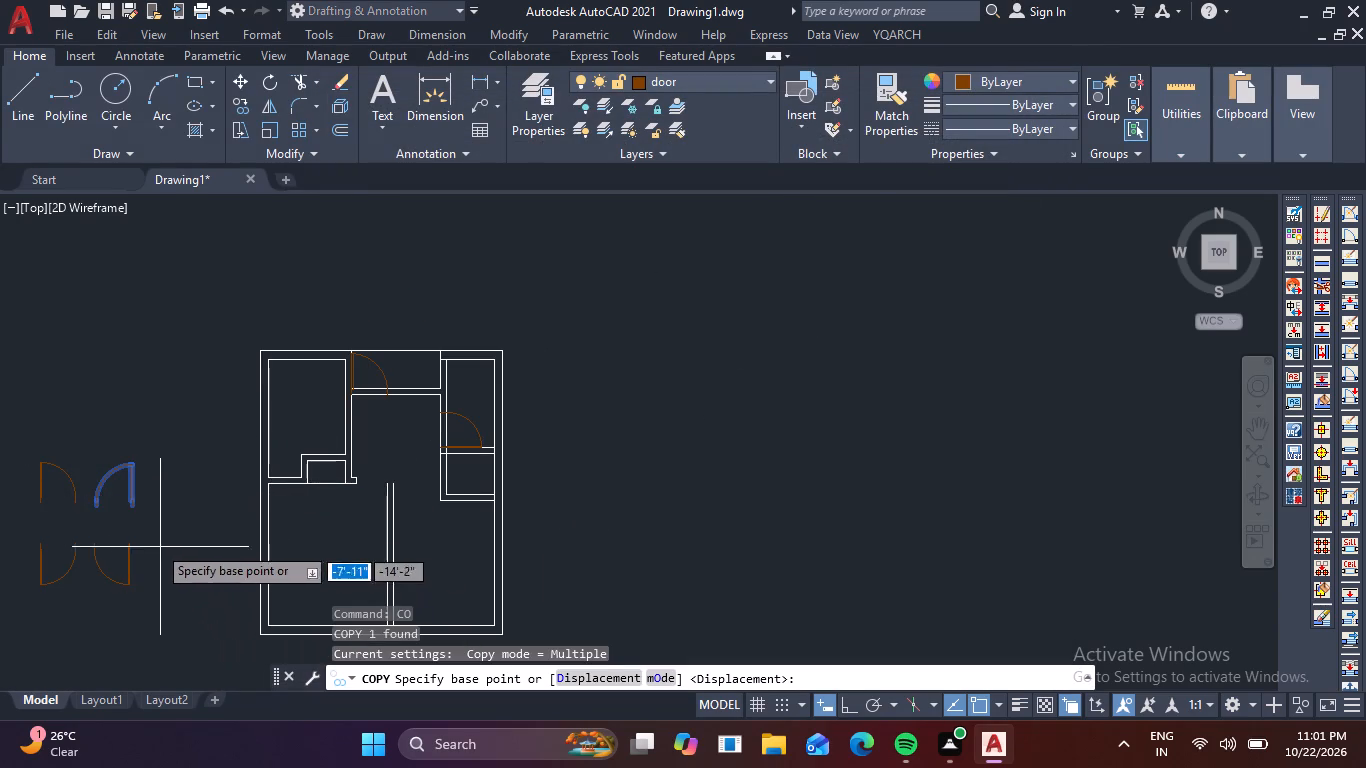
{"action": "scroll", "coordinate": [146, 524], "scroll_direction": "up", "scroll_amount": 4}
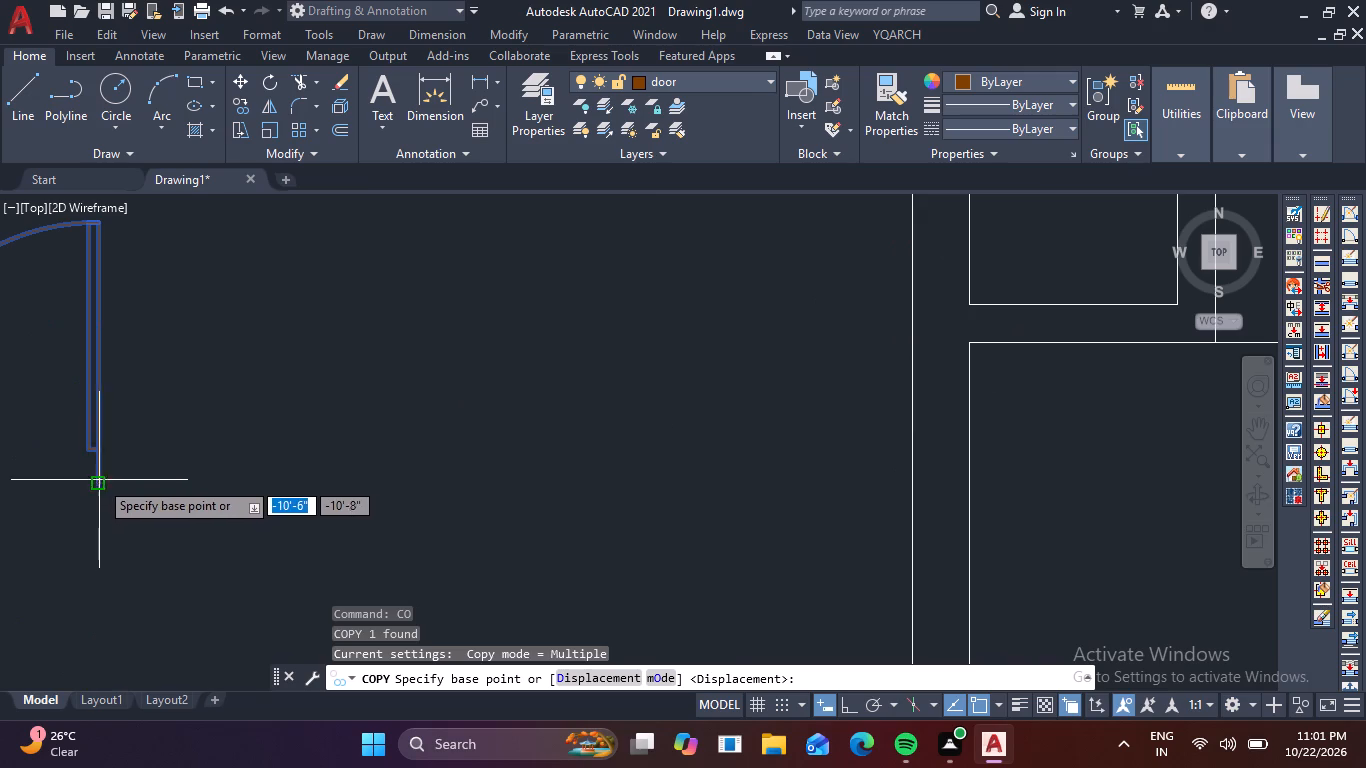
{"action": "left_click", "coordinate": [100, 480]}
{"action": "scroll", "coordinate": [427, 475], "scroll_direction": "down", "scroll_amount": 2}
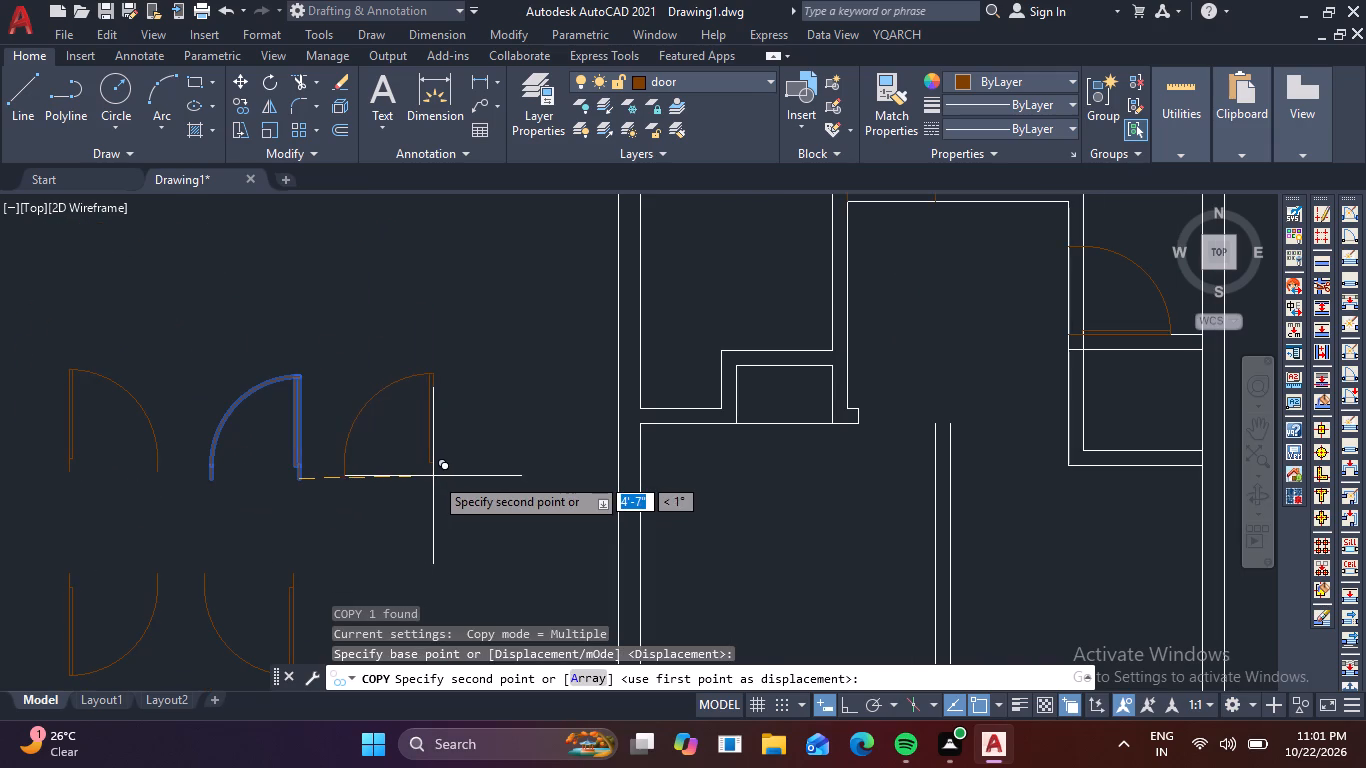
{"action": "key", "text": "F8"}
{"action": "middle_click_drag", "start_coordinate": [636, 494], "coordinate": [527, 567]}
{"action": "scroll", "coordinate": [629, 505], "scroll_direction": "down", "scroll_amount": 1}
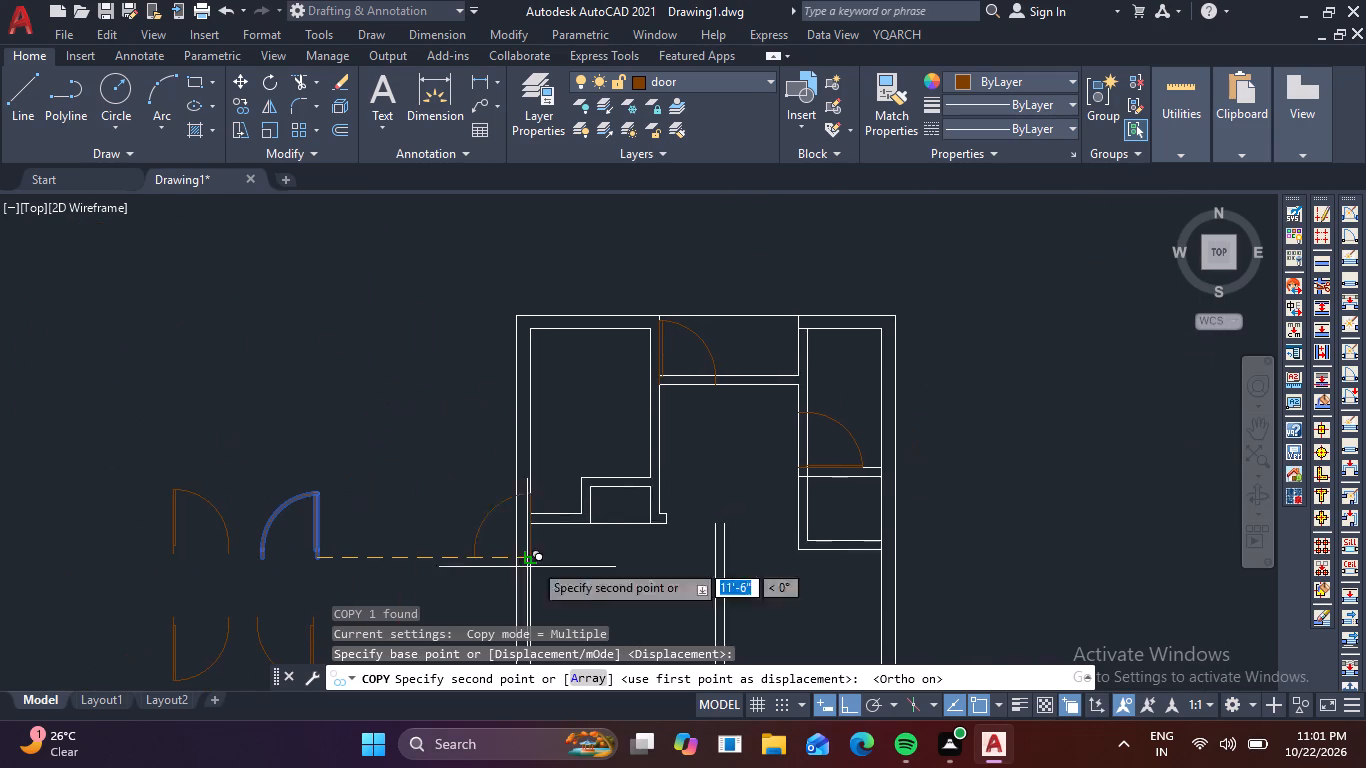
{"action": "key", "text": "F6"}
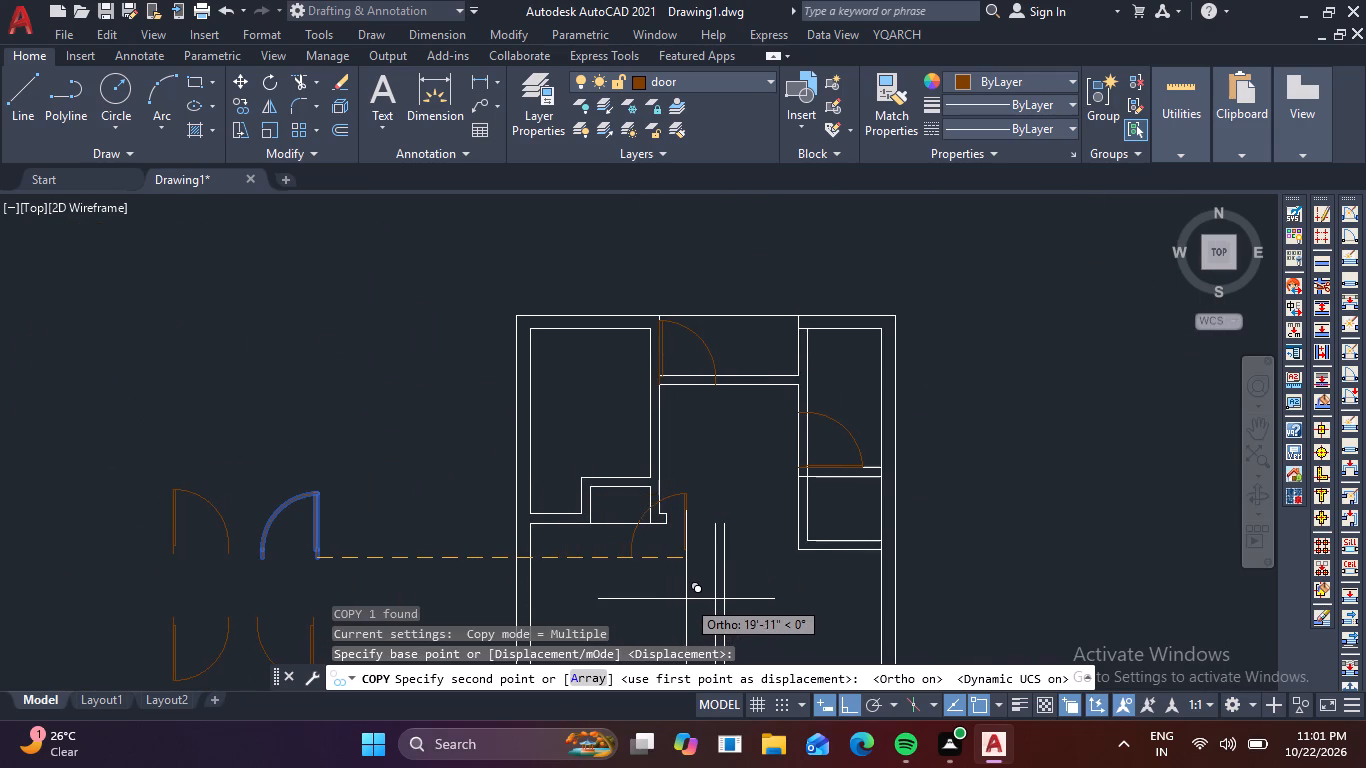
{"action": "key", "text": "F8"}
{"action": "scroll", "coordinate": [849, 557], "scroll_direction": "up", "scroll_amount": 2}
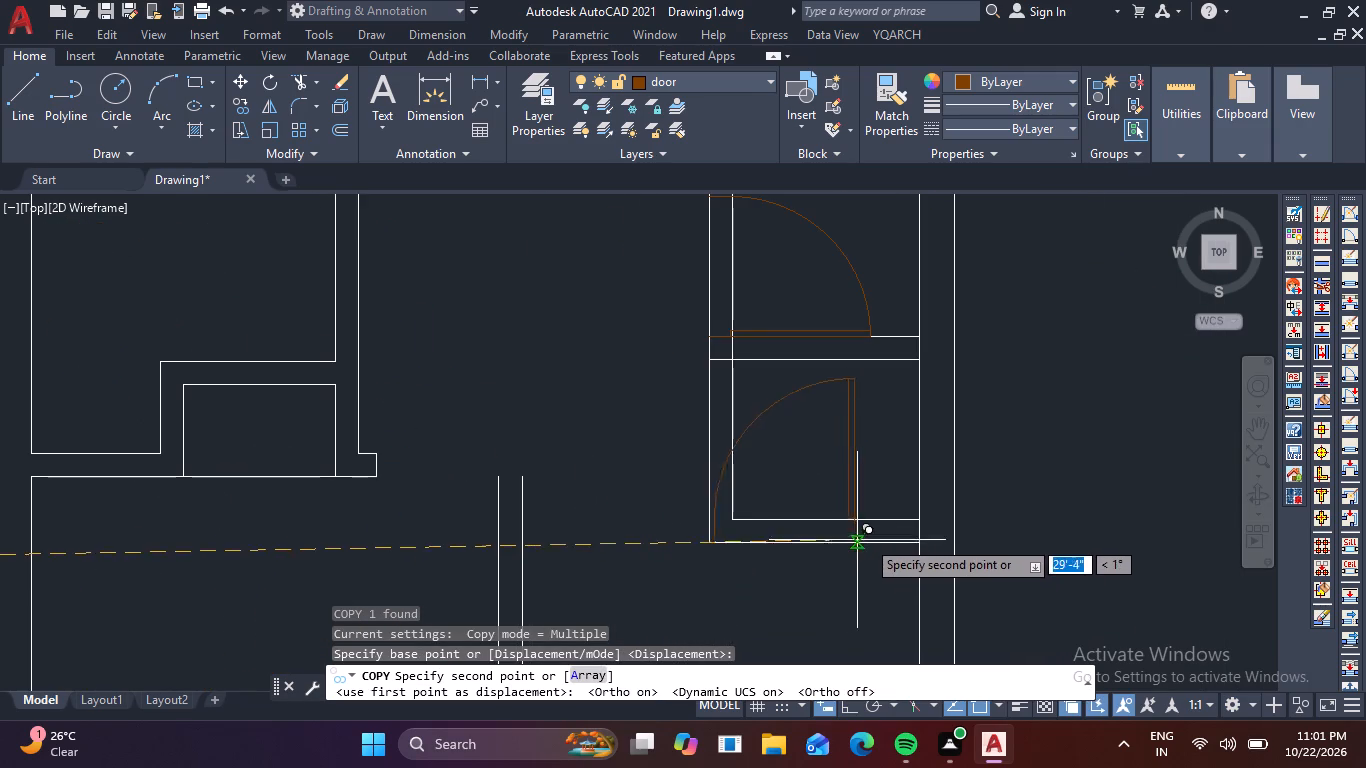
{"action": "left_click", "coordinate": [917, 542]}
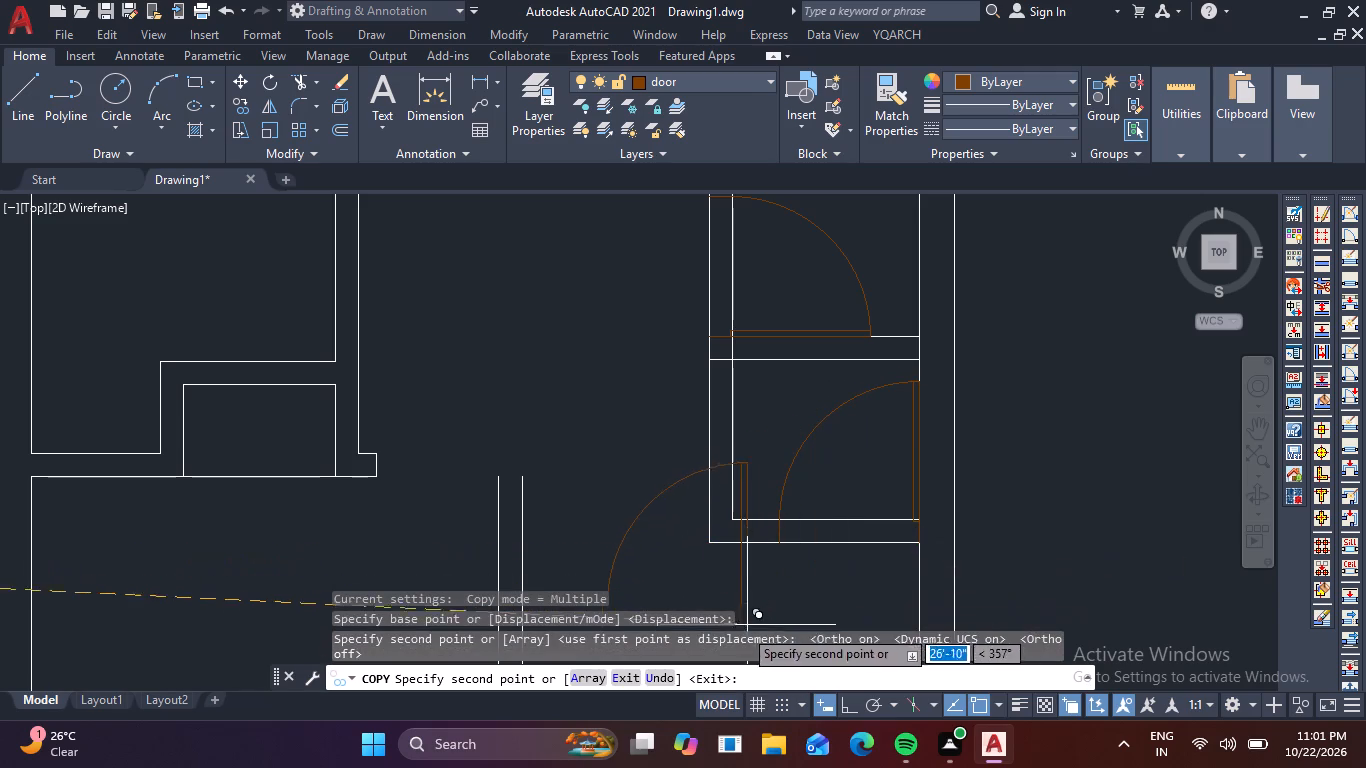
{"action": "key", "text": "Escape"}
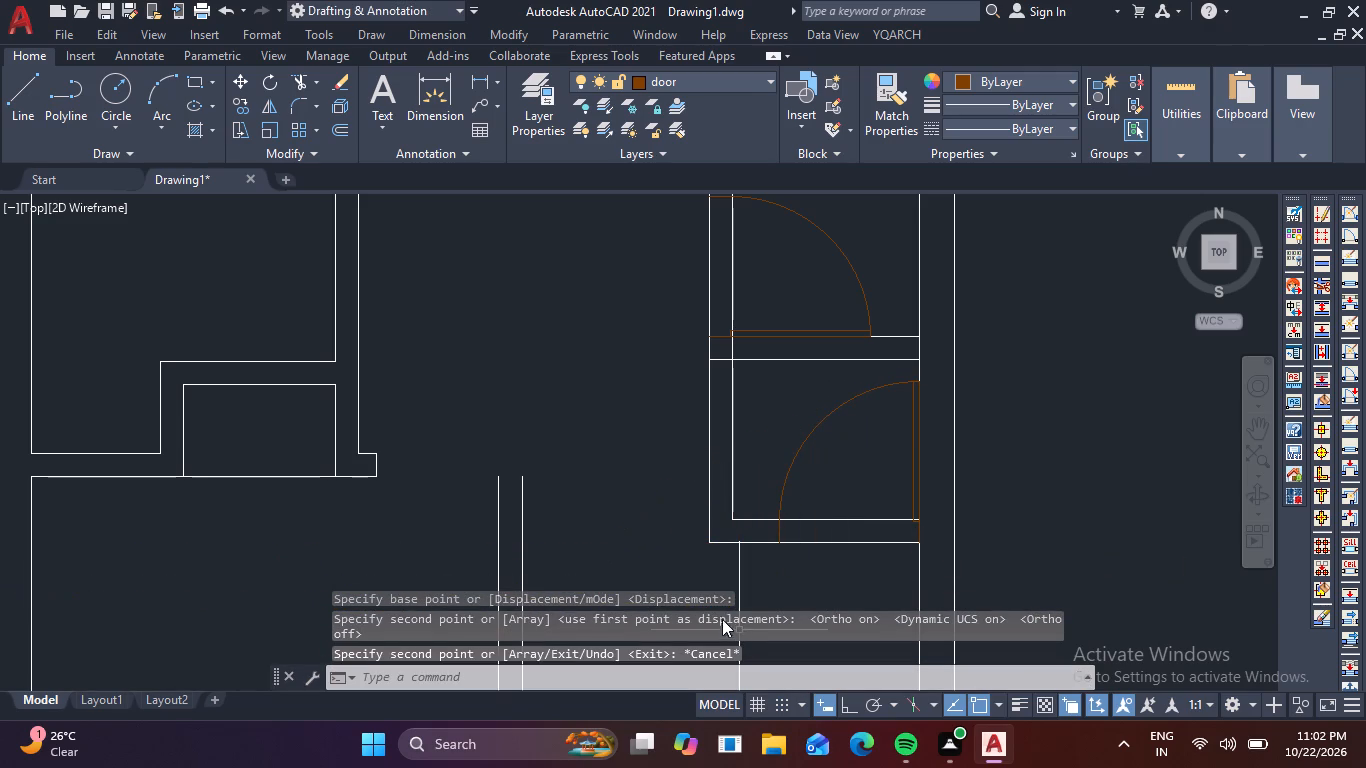
Copy the lower-left sample door into the bottom-right room, just right of the central vertical partition.
{"action": "scroll", "coordinate": [555, 554], "scroll_direction": "down", "scroll_amount": 1}
{"action": "middle_click_drag", "start_coordinate": [462, 582], "coordinate": [726, 493]}
{"action": "middle_click_drag", "start_coordinate": [284, 486], "coordinate": [570, 423]}
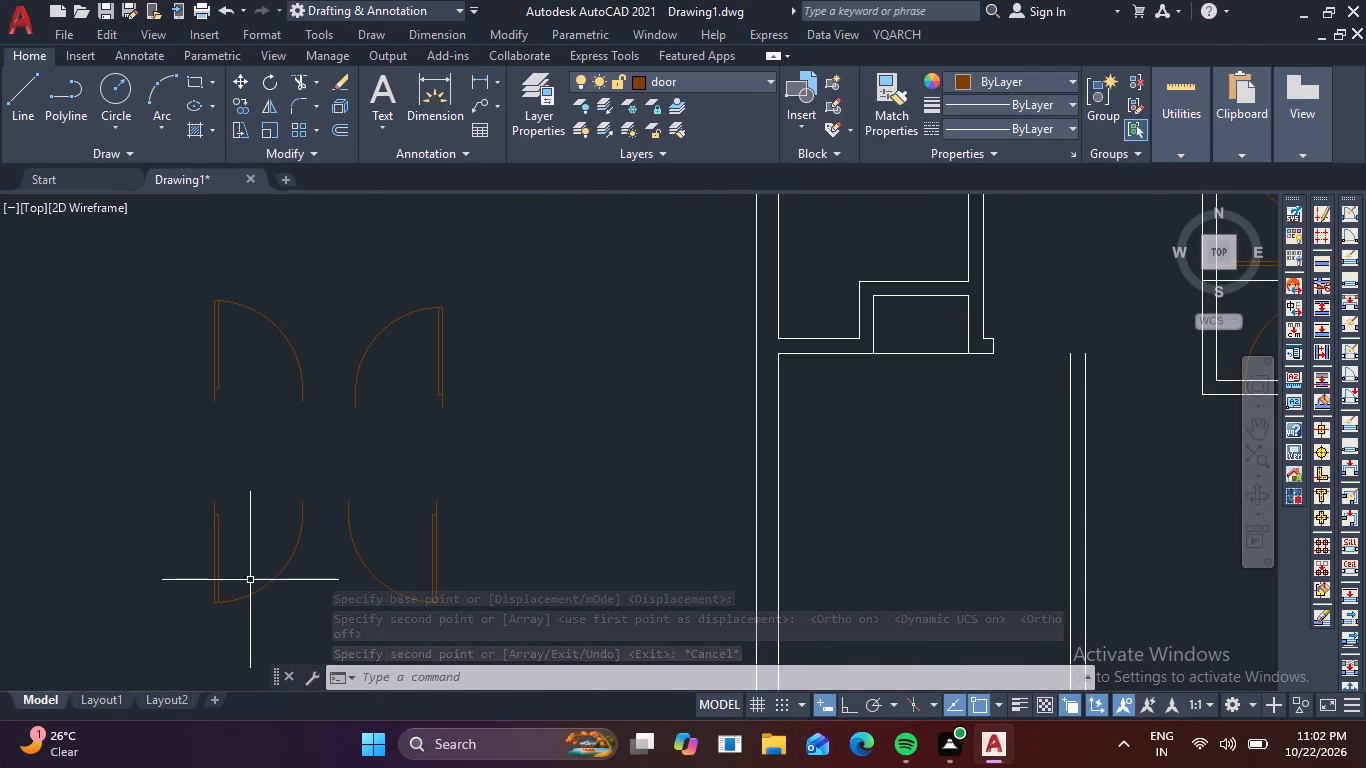
{"action": "left_click_drag", "start_coordinate": [294, 600], "coordinate": [285, 590]}
{"action": "left_click", "coordinate": [237, 558]}
{"action": "type", "text": "co"}
{"action": "key", "text": "space"}
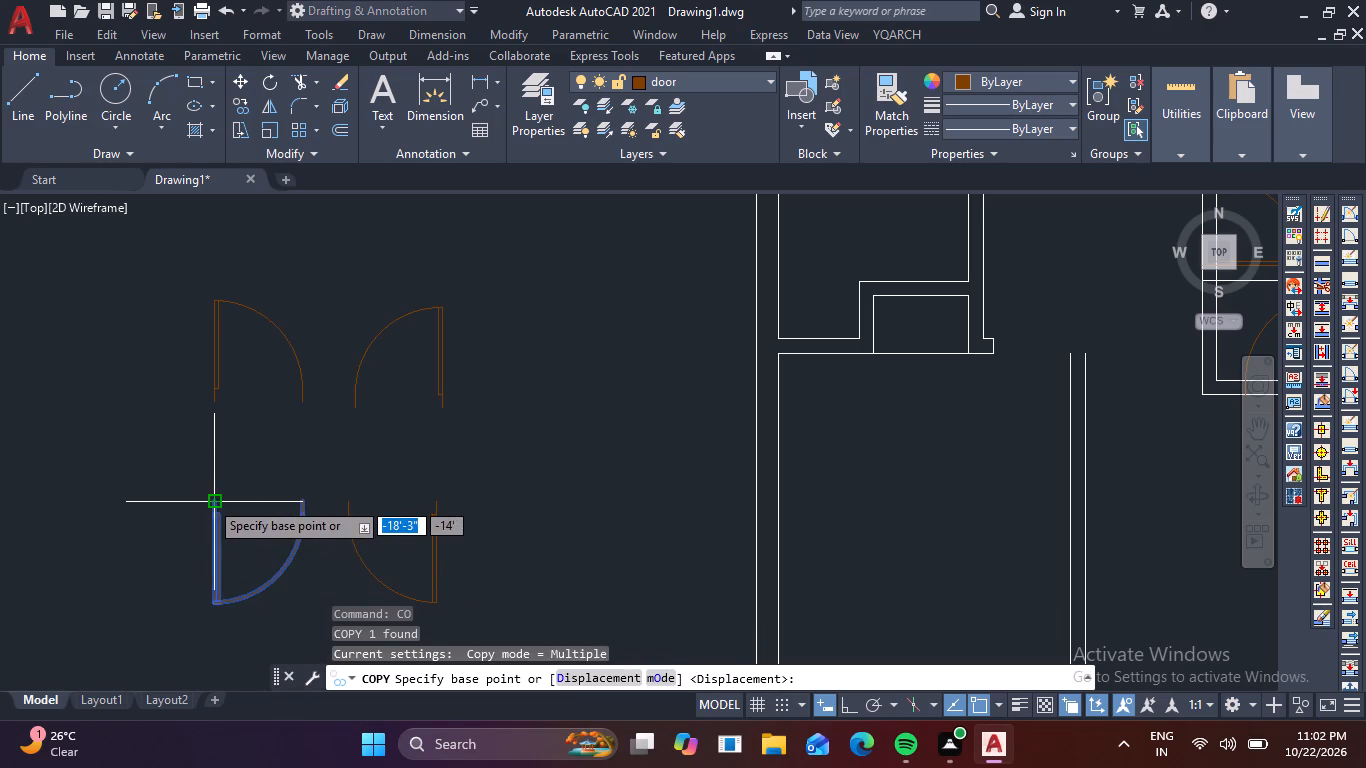
{"action": "left_click", "coordinate": [209, 500]}
{"action": "middle_click_drag", "start_coordinate": [846, 463], "coordinate": [655, 501]}
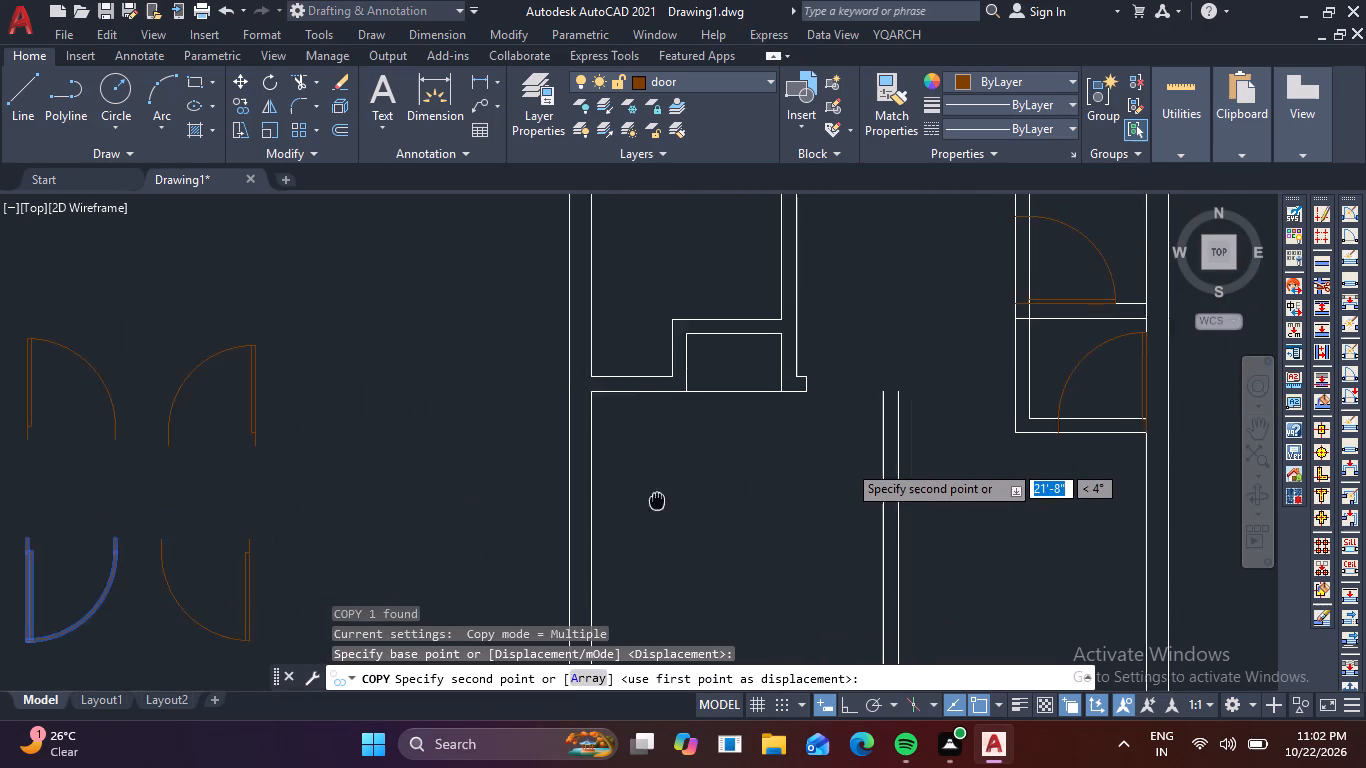
{"action": "middle_click_drag", "start_coordinate": [655, 501], "coordinate": [652, 501]}
{"action": "scroll", "coordinate": [659, 492], "scroll_direction": "down", "scroll_amount": 2}
{"action": "middle_click_drag", "start_coordinate": [788, 495], "coordinate": [724, 511]}
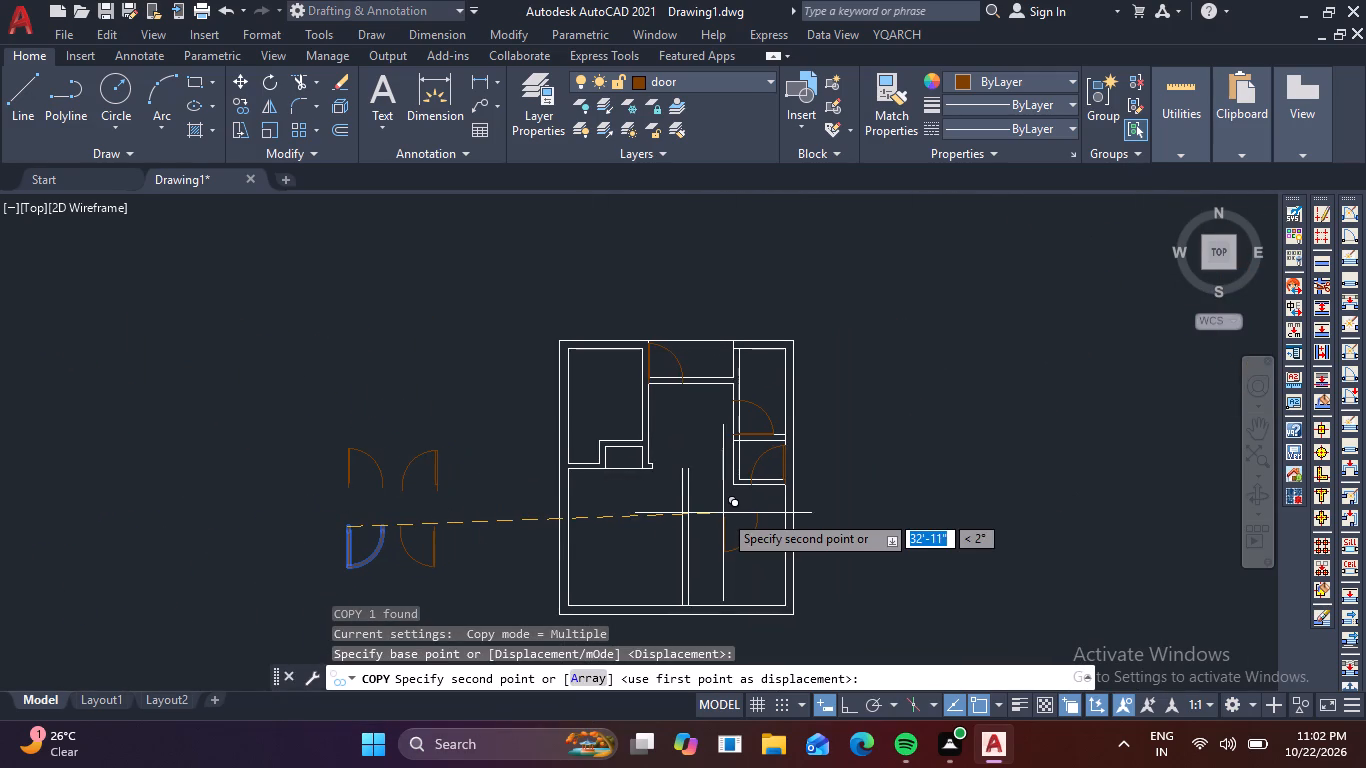
{"action": "left_click", "coordinate": [706, 540]}
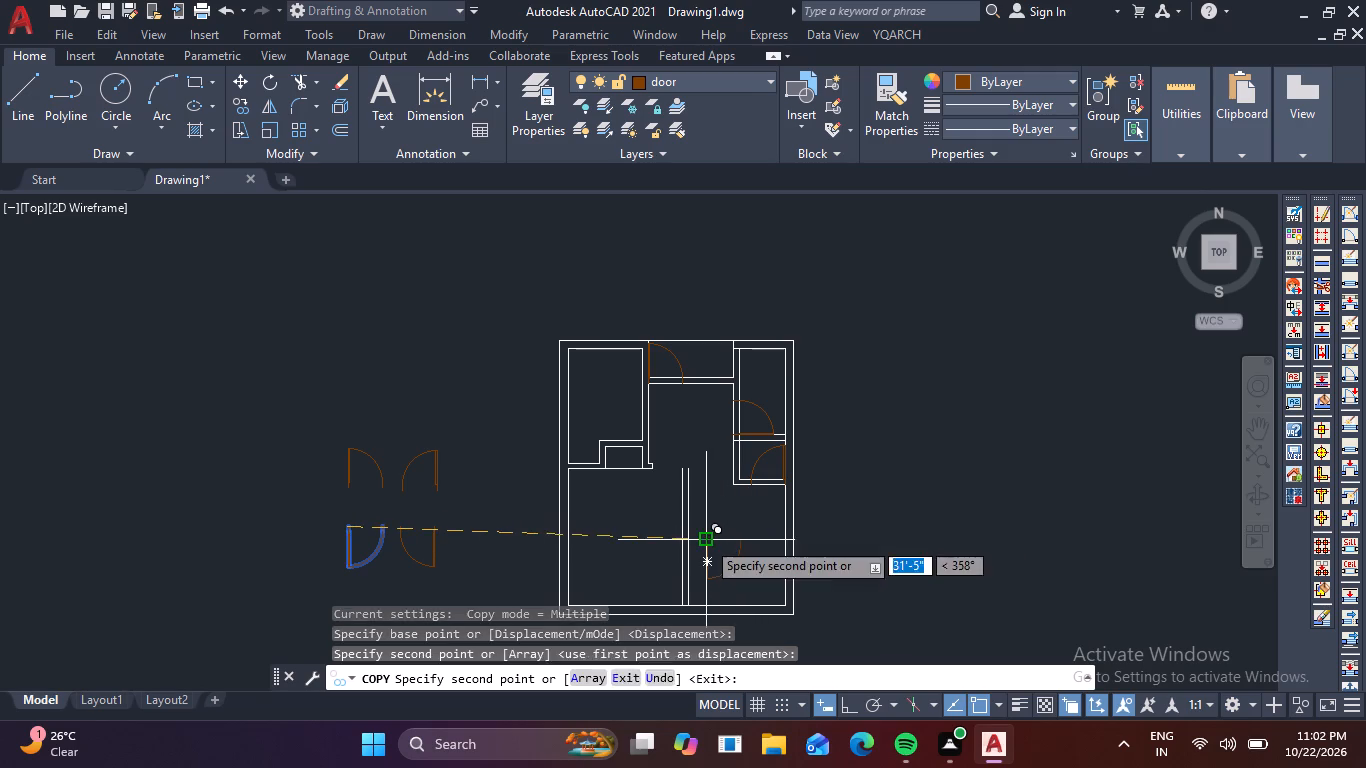
{"action": "key", "text": "Escape"}
Extend both lines of the lower cross partition left to the central vertical partition, carrying the upper line to its far face.
{"action": "scroll", "coordinate": [733, 514], "scroll_direction": "up", "scroll_amount": 2}
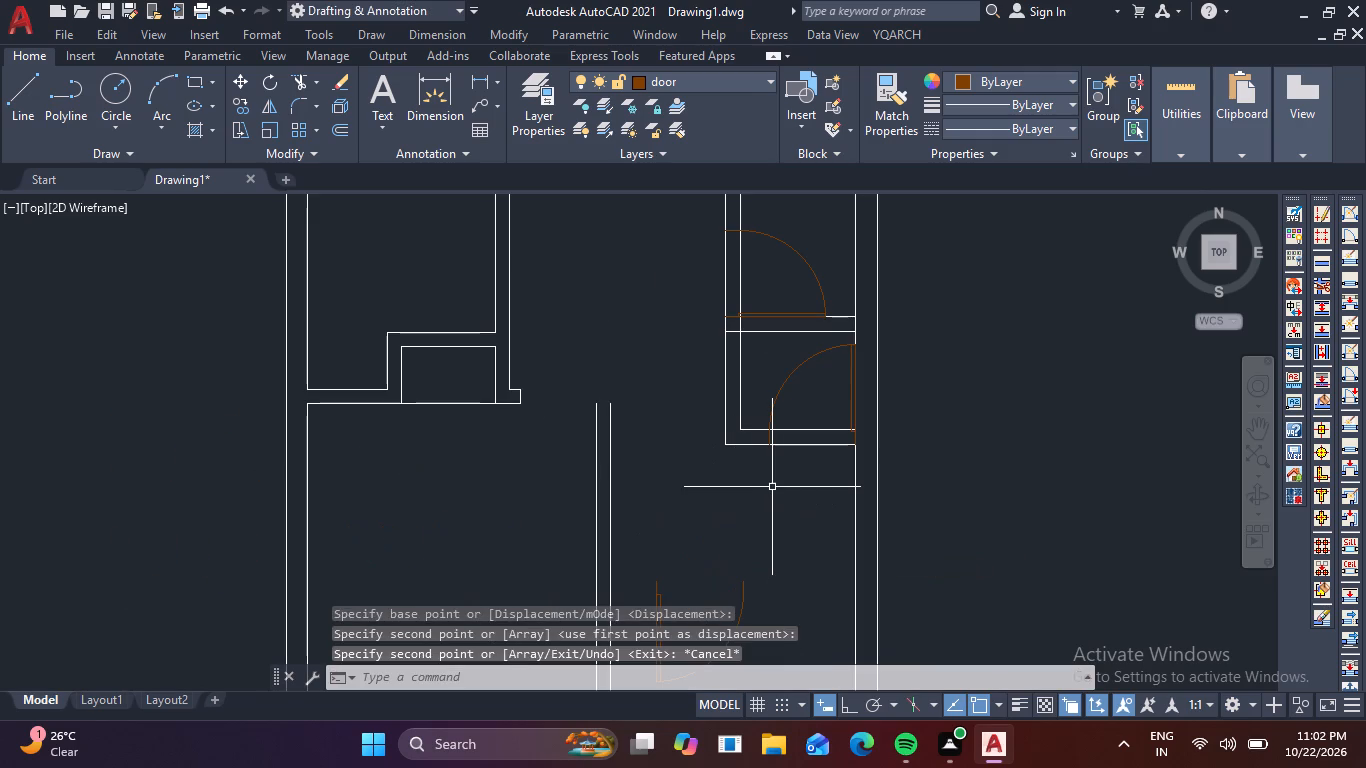
{"action": "type", "text": "ex"}
{"action": "key", "text": "space"}
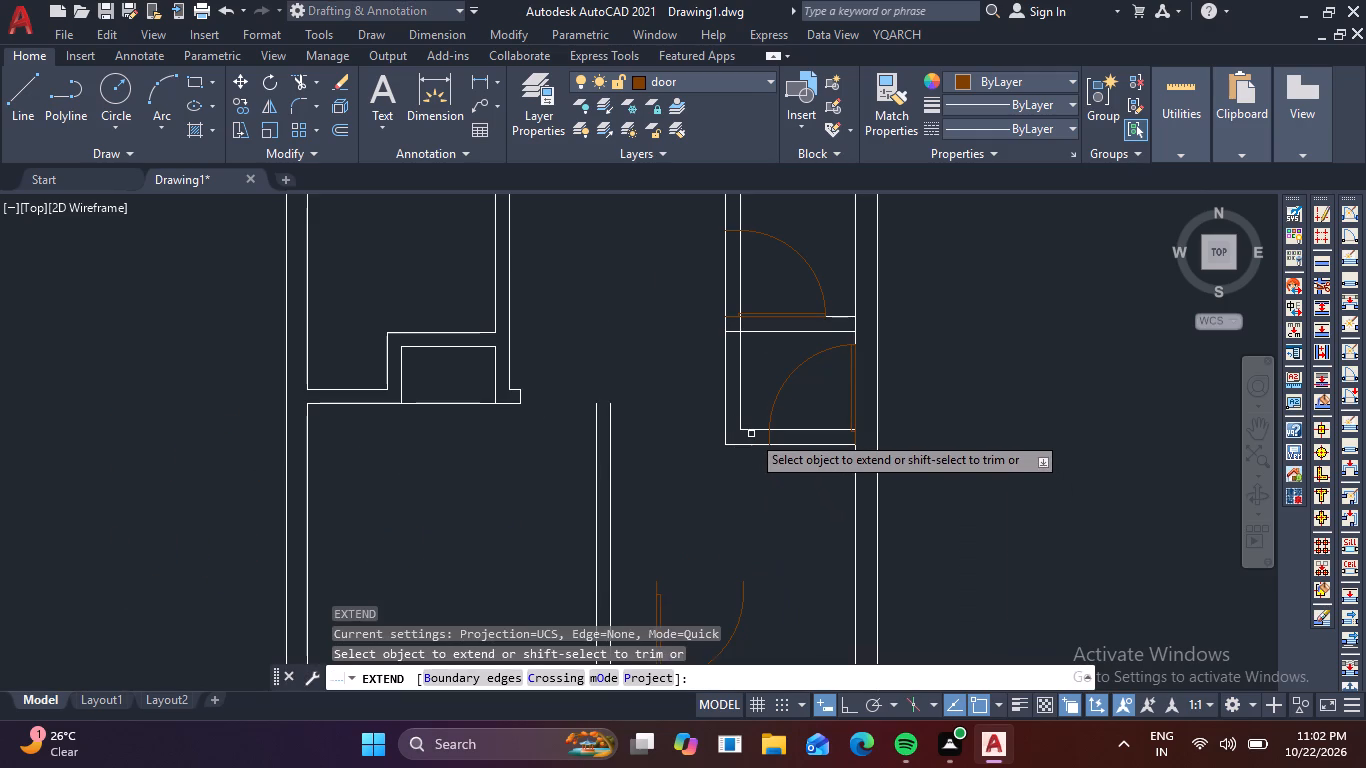
{"action": "left_click", "coordinate": [749, 430]}
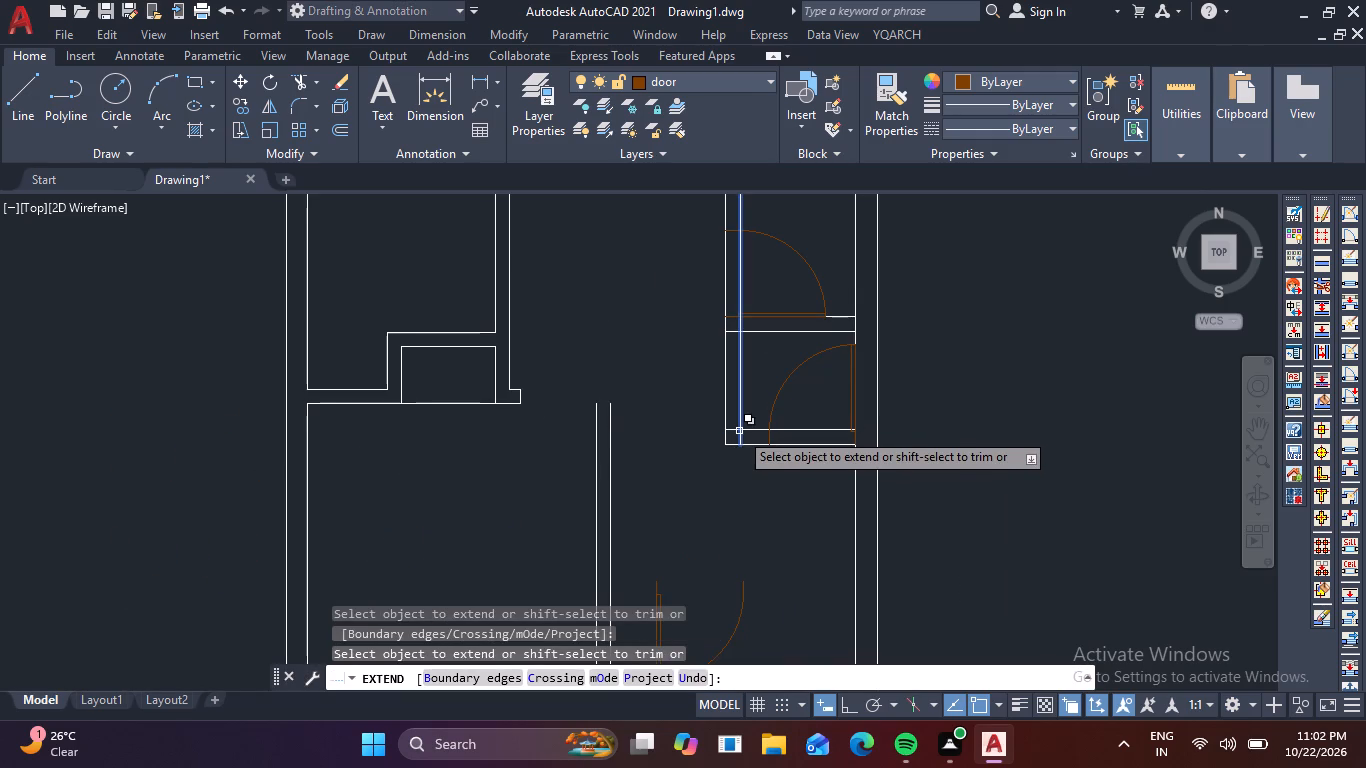
{"action": "left_click", "coordinate": [735, 429]}
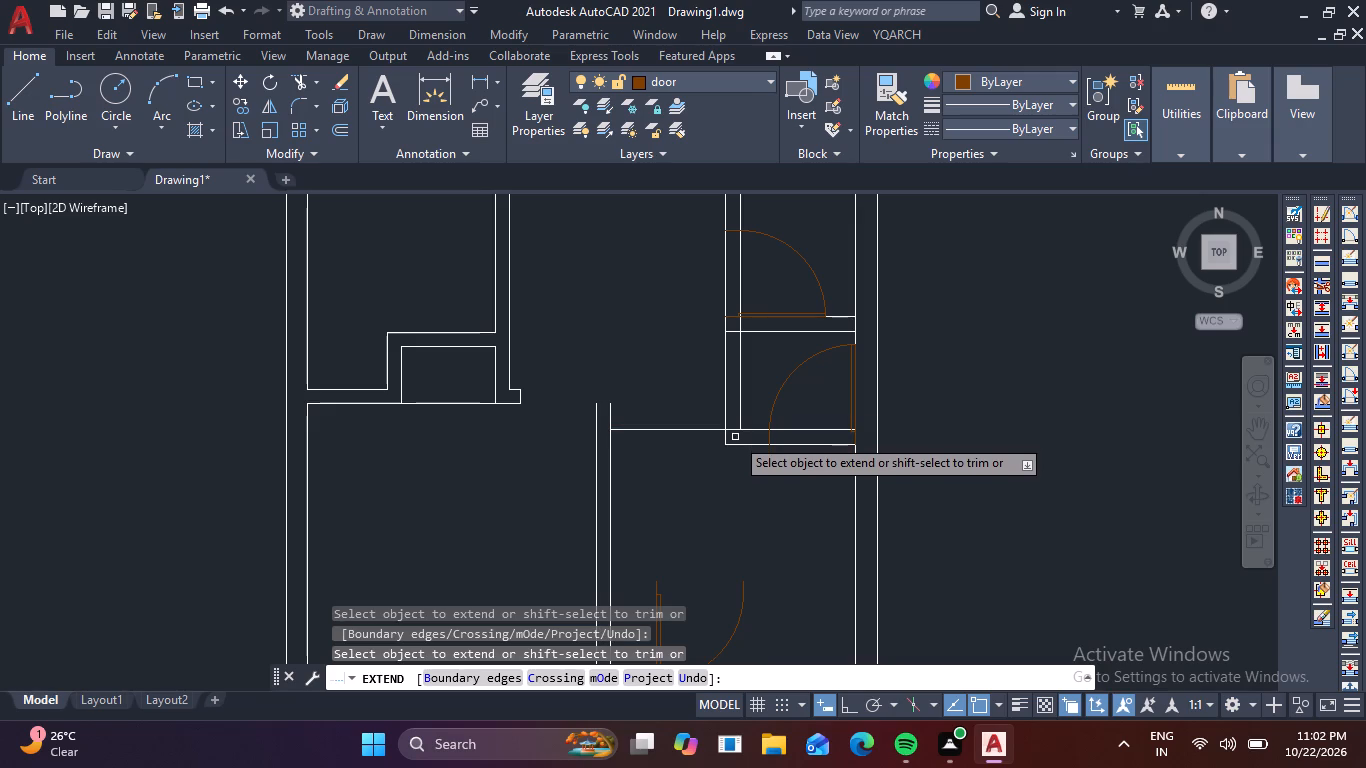
{"action": "left_click", "coordinate": [737, 443]}
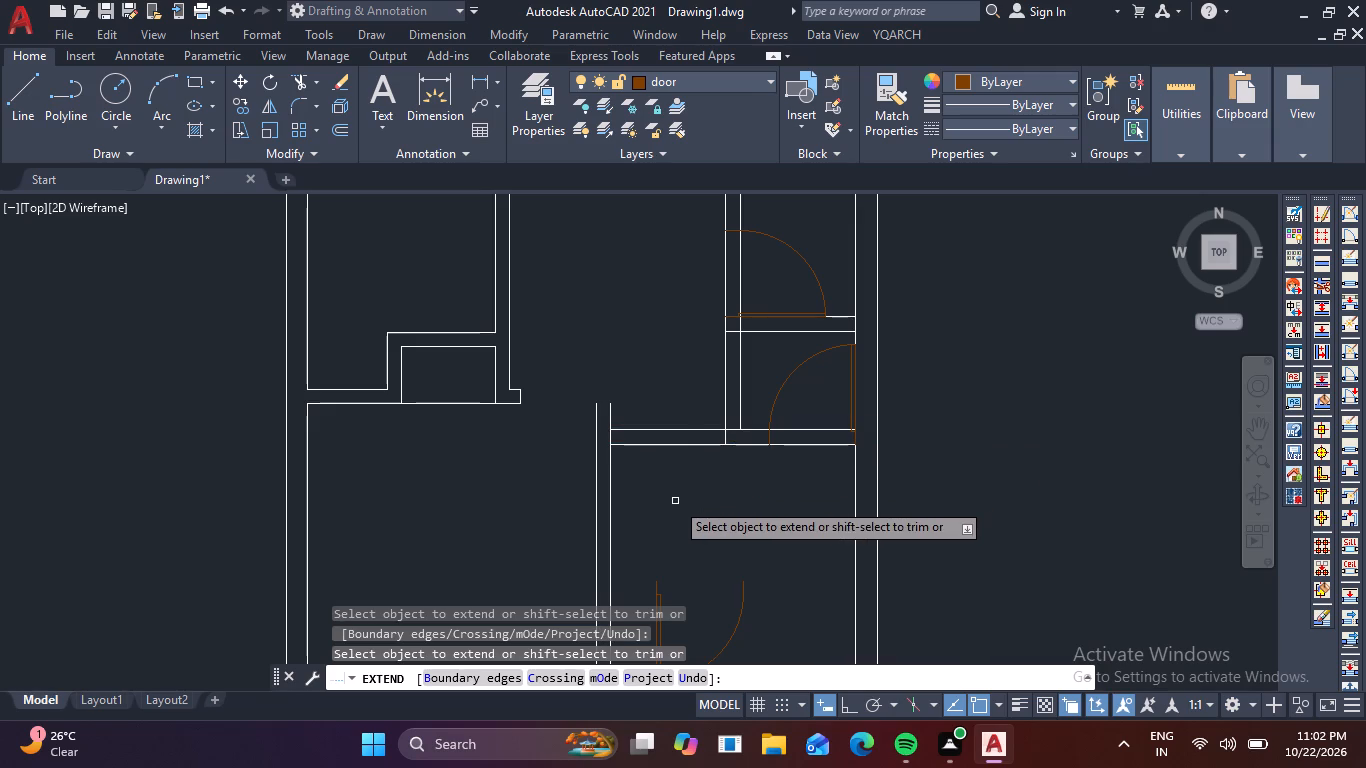
{"action": "key", "text": "Escape"}
{"action": "key", "text": "space"}
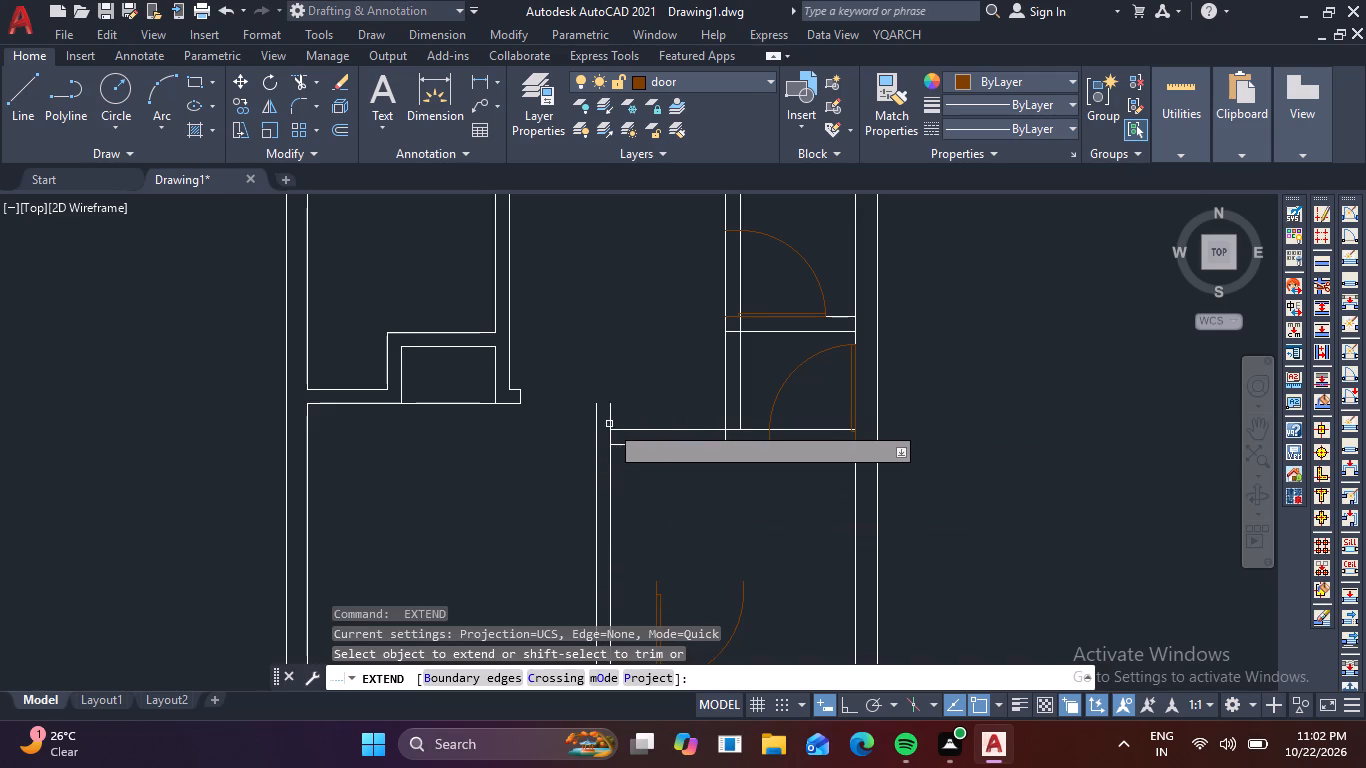
{"action": "left_click", "coordinate": [619, 433]}
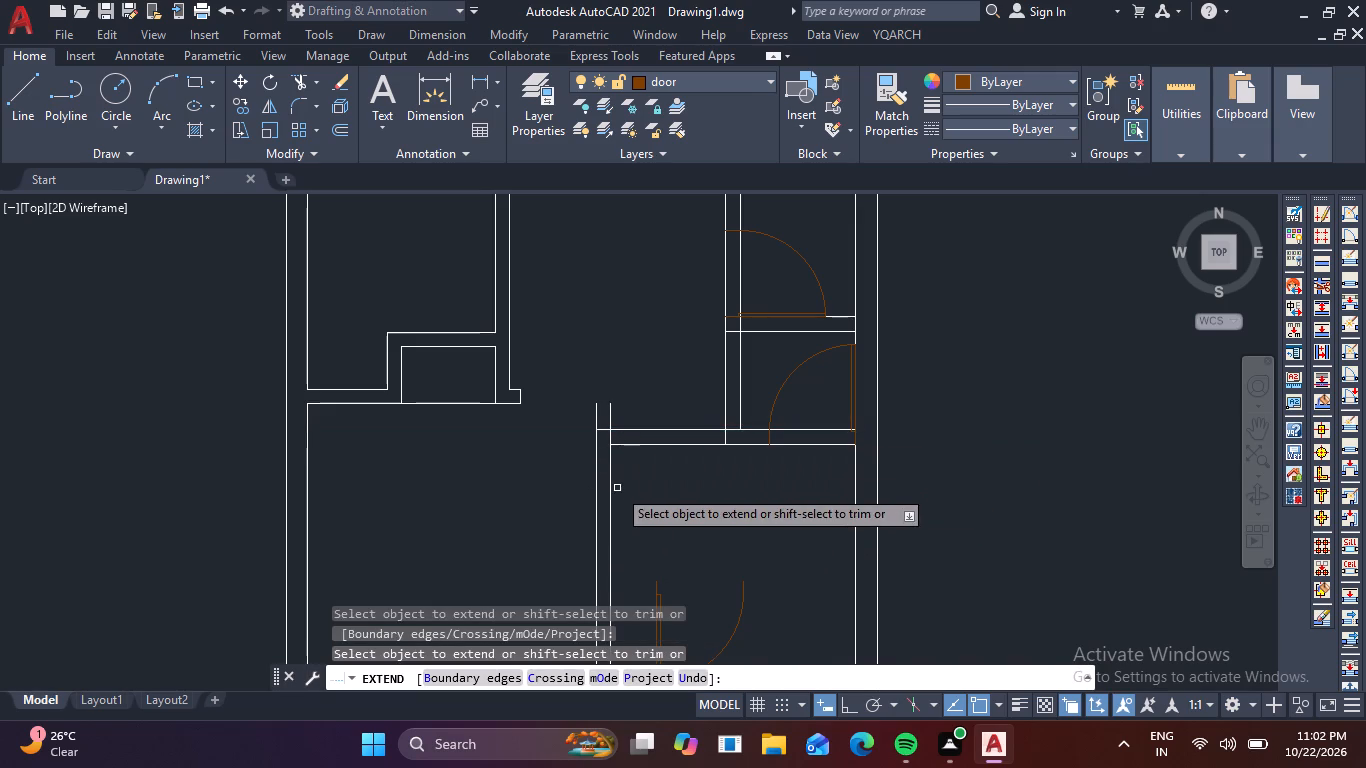
{"action": "key", "text": "Escape"}
Trim the two central vertical partition lines projecting above the extended cross partition to form a closed corner.
{"action": "type", "text": "tr"}
{"action": "key", "text": "space"}
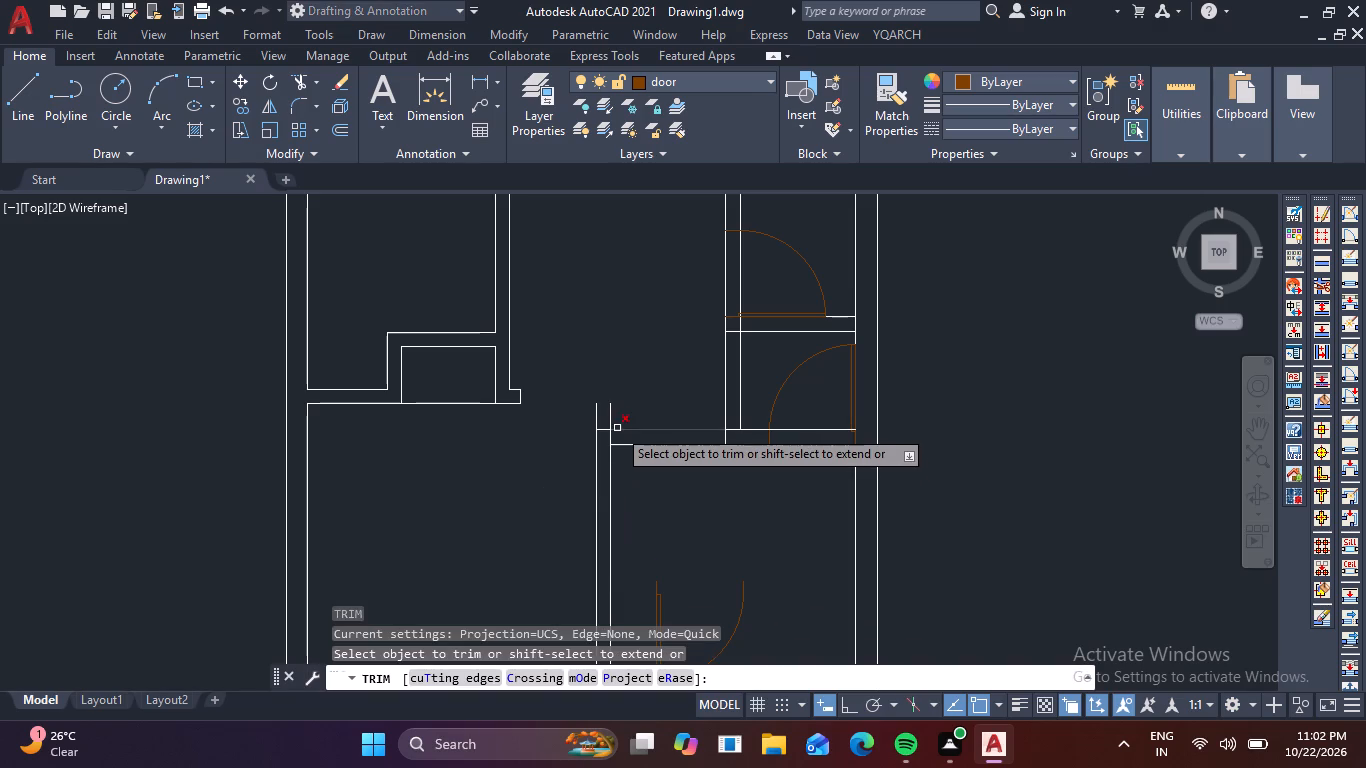
{"action": "left_click", "coordinate": [618, 420]}
{"action": "left_click", "coordinate": [561, 423]}
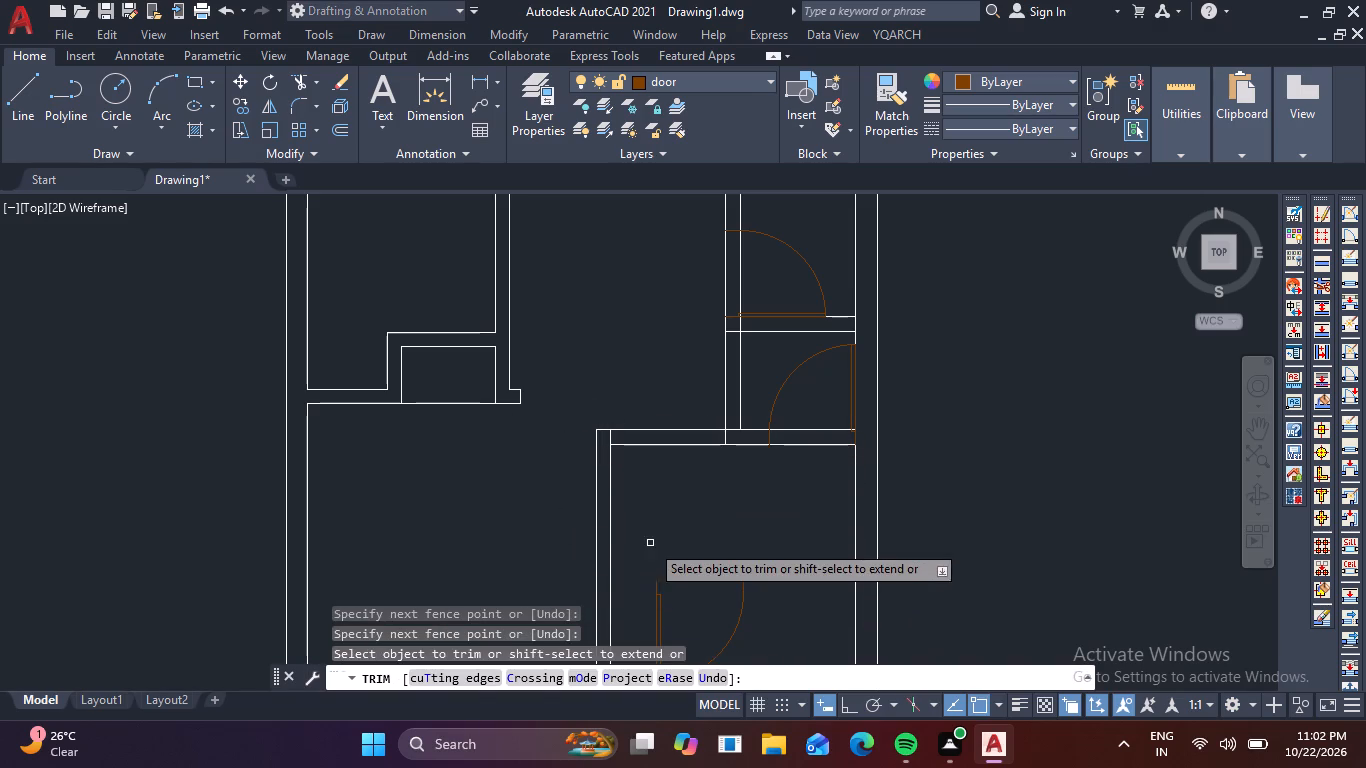
{"action": "key", "text": "Escape"}
Move the door copied into the bottom-right room to the cross partition's upper line, aligned with the central vertical partition's right face.
{"action": "left_click_drag", "start_coordinate": [684, 605], "coordinate": [672, 598]}
{"action": "left_click", "coordinate": [634, 563]}
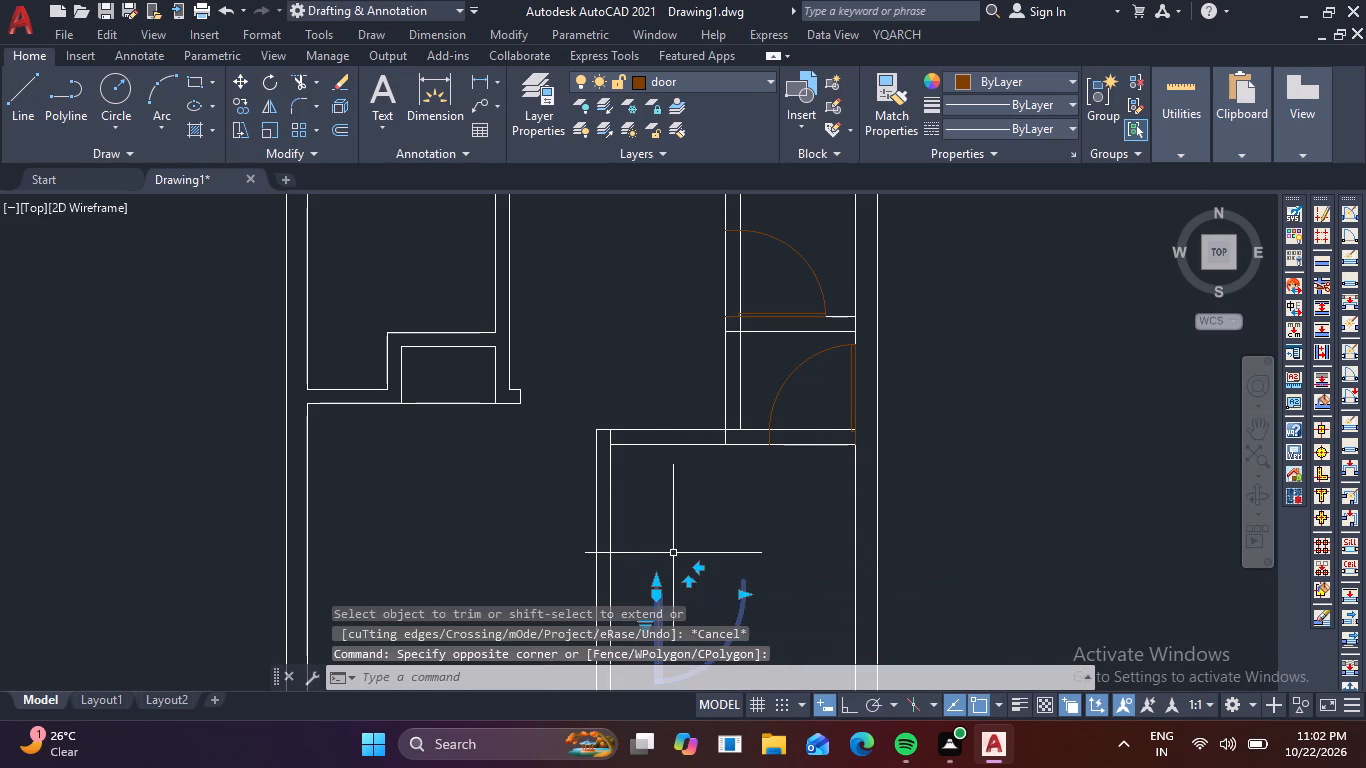
{"action": "key", "text": "m"}
{"action": "key", "text": "space"}
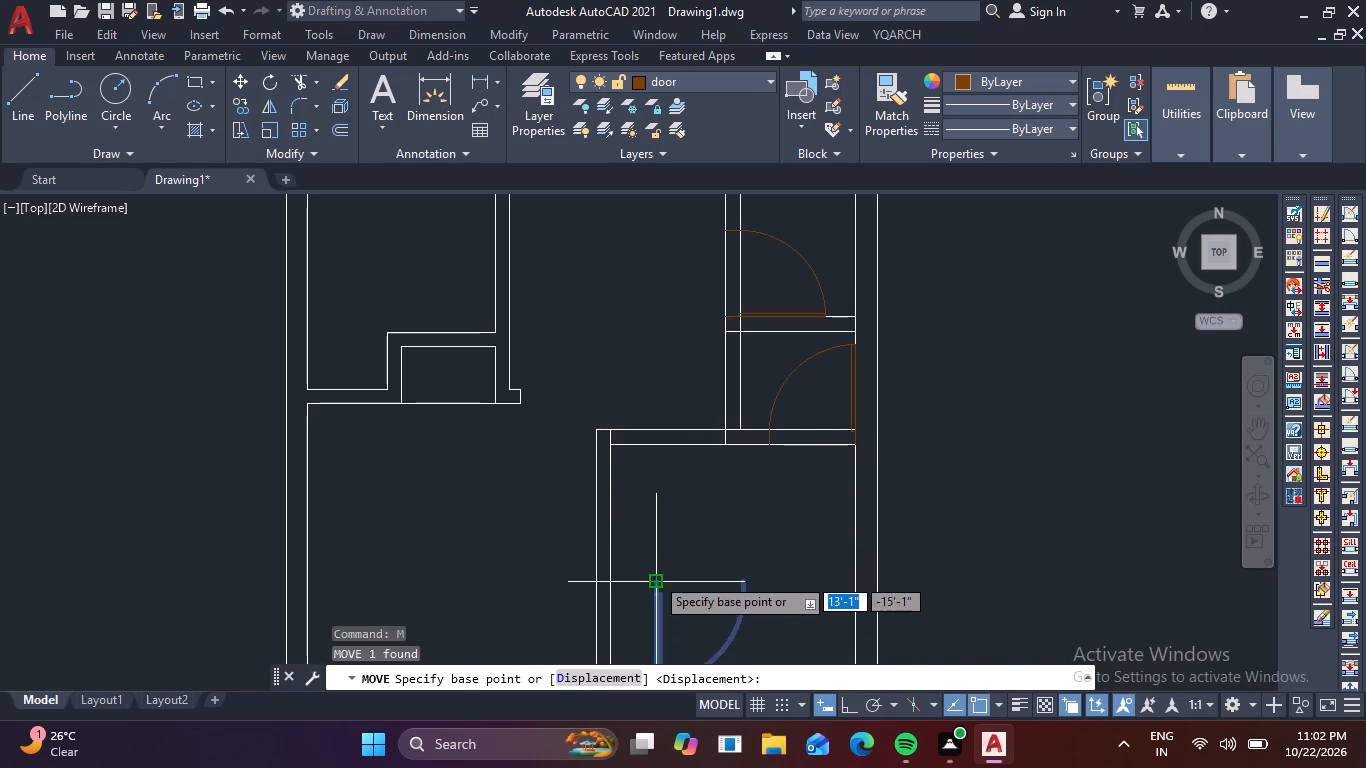
{"action": "left_click", "coordinate": [655, 576]}
{"action": "scroll", "coordinate": [618, 437], "scroll_direction": "up", "scroll_amount": 2}
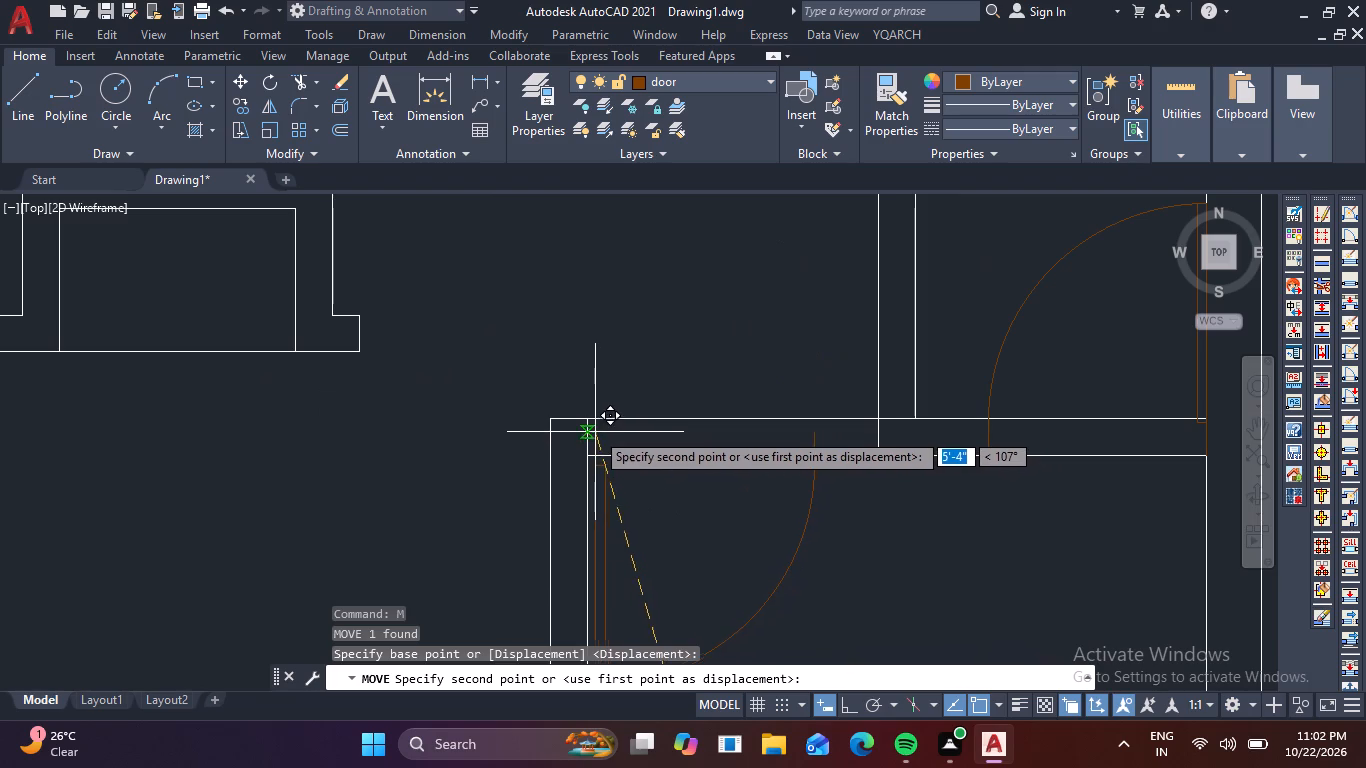
{"action": "left_click", "coordinate": [589, 426]}
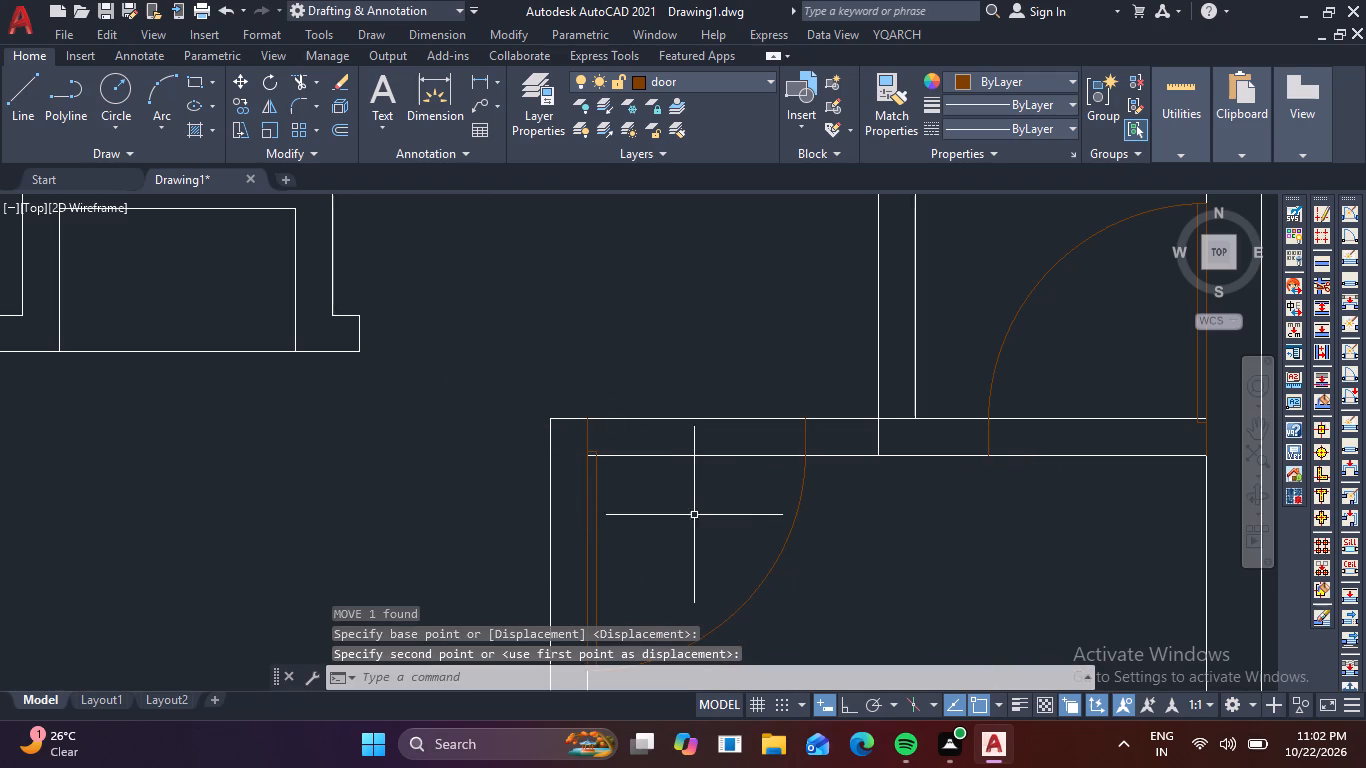
{"action": "key", "text": "Escape"}
Trim the cross partition lines across the opening of the door at the central partition corner, including the leftover stub.
{"action": "key", "text": "t"}
{"action": "type", "text": "r"}
{"action": "key", "text": "space"}
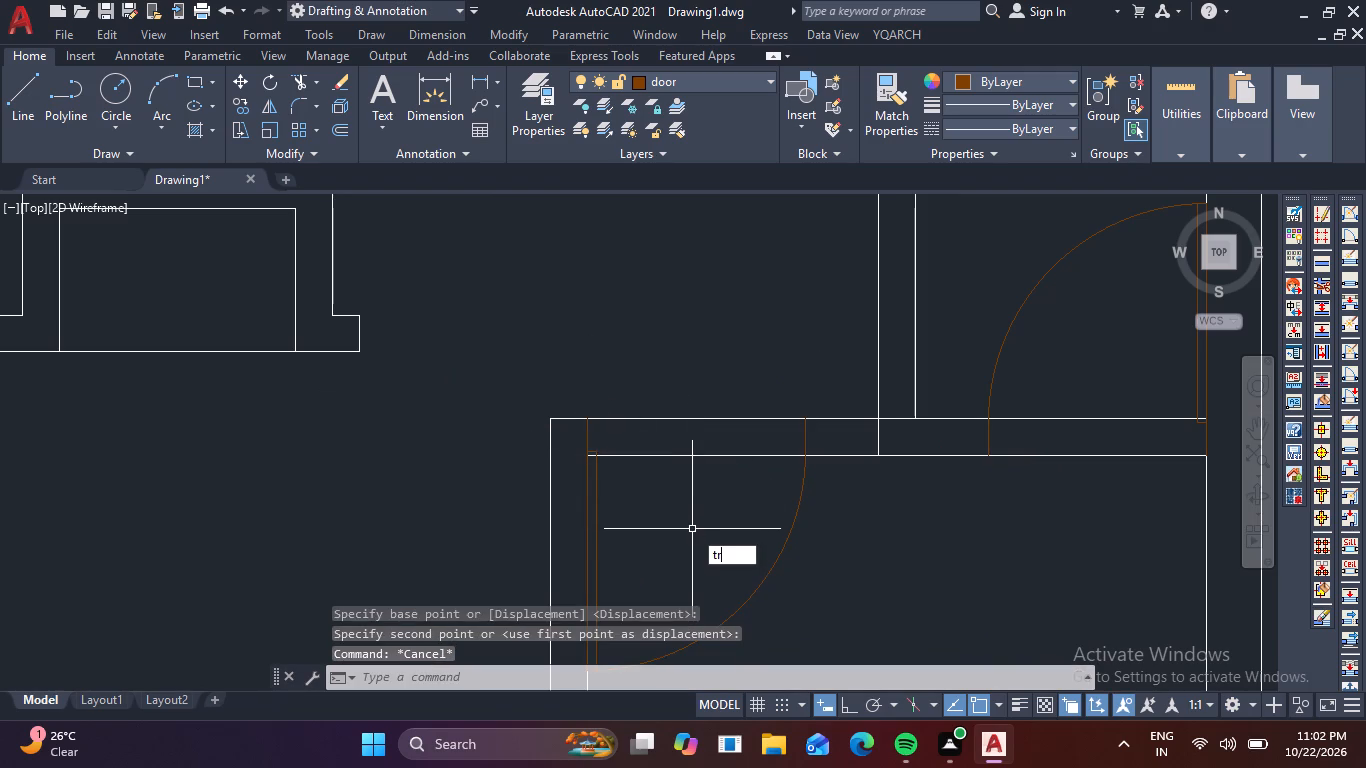
{"action": "left_click_drag", "start_coordinate": [693, 510], "coordinate": [697, 491]}
{"action": "left_click", "coordinate": [679, 376]}
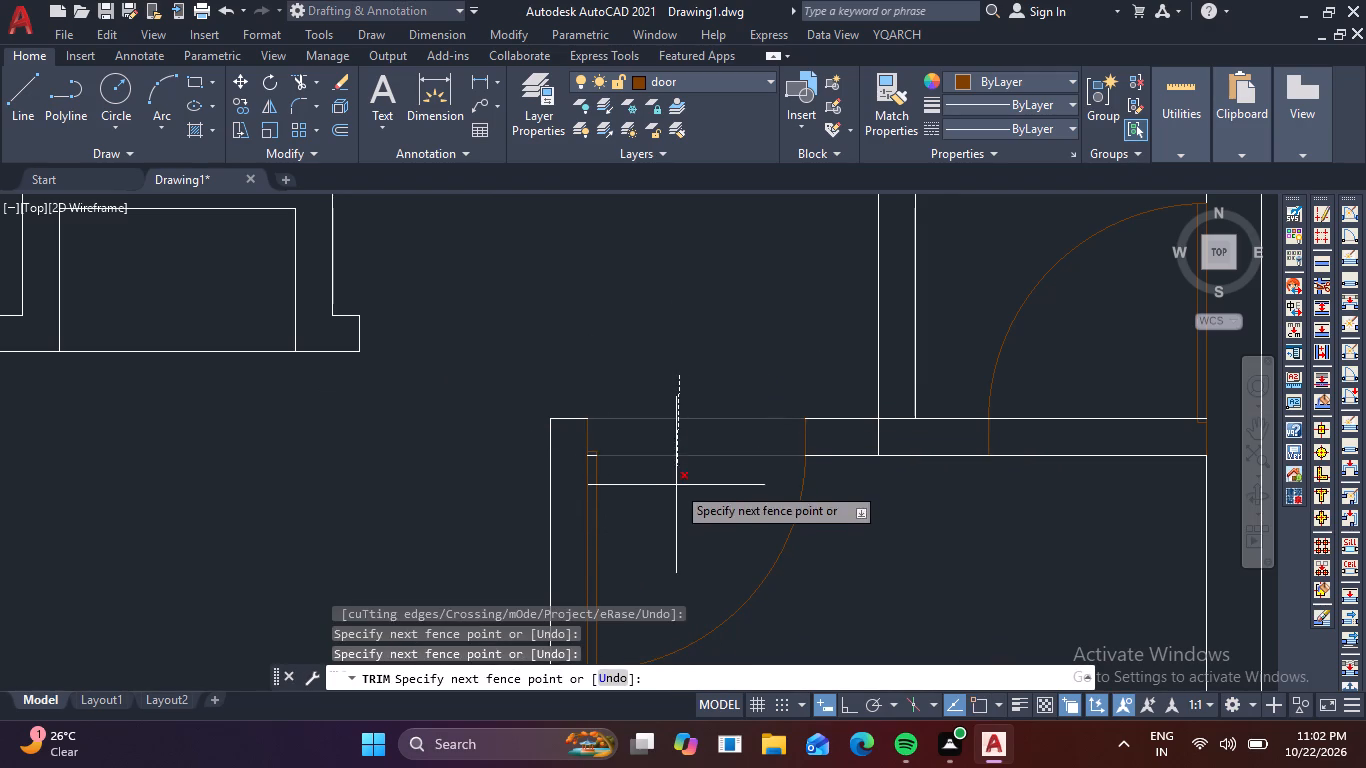
{"action": "left_click", "coordinate": [676, 485]}
{"action": "scroll", "coordinate": [595, 450], "scroll_direction": "up", "scroll_amount": 3}
{"action": "left_click", "coordinate": [569, 476]}
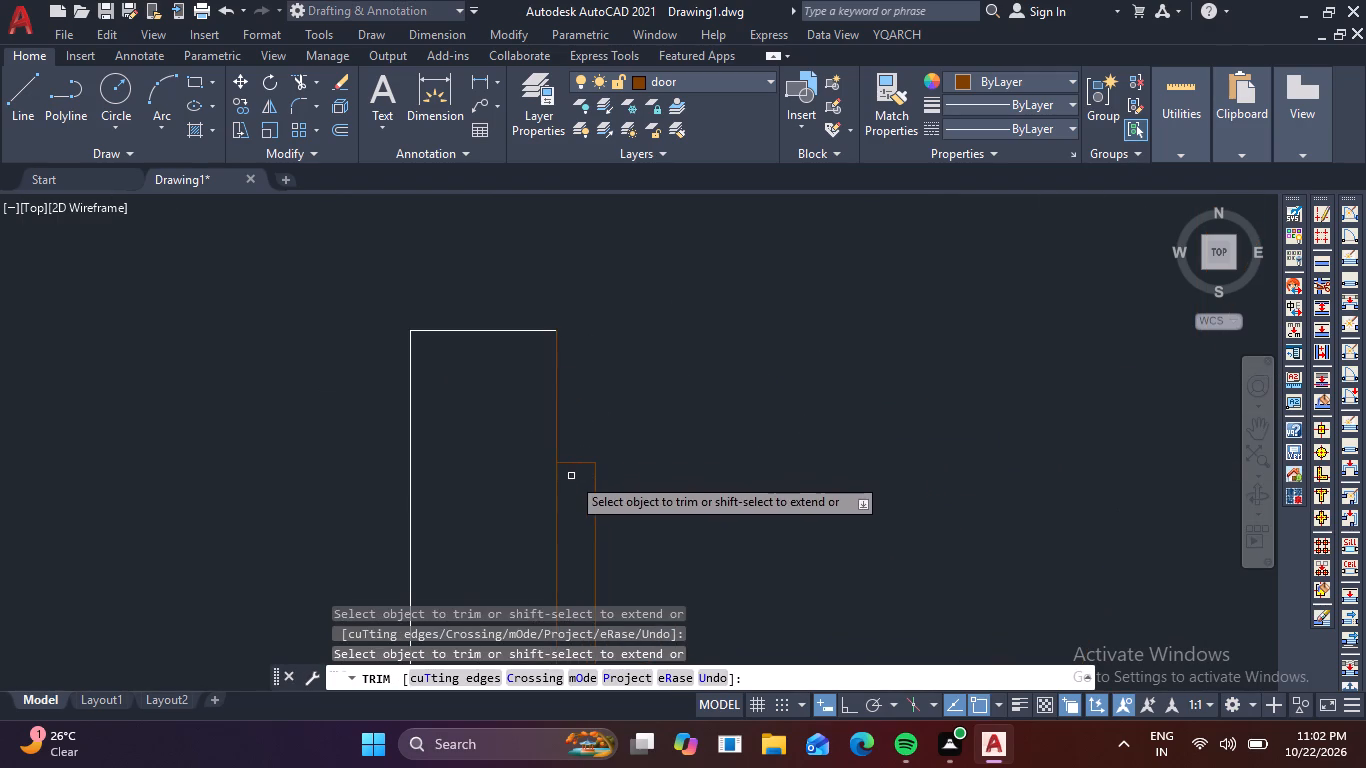
Trim the cross partition lines across the opening of the door beside the outer right wall, including the leftover stub.
{"action": "scroll", "coordinate": [682, 413], "scroll_direction": "down", "scroll_amount": 4}
{"action": "scroll", "coordinate": [994, 429], "scroll_direction": "up", "scroll_amount": 2}
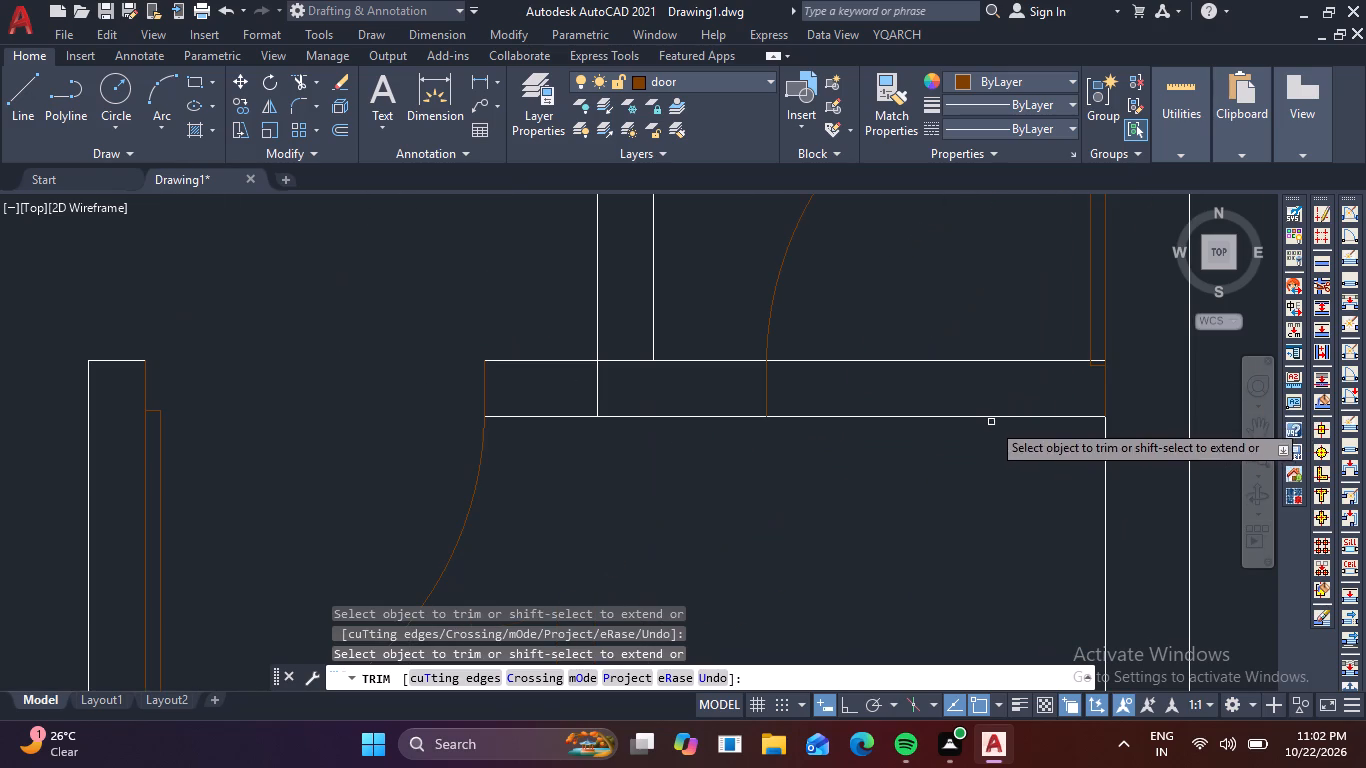
{"action": "left_click", "coordinate": [1002, 330]}
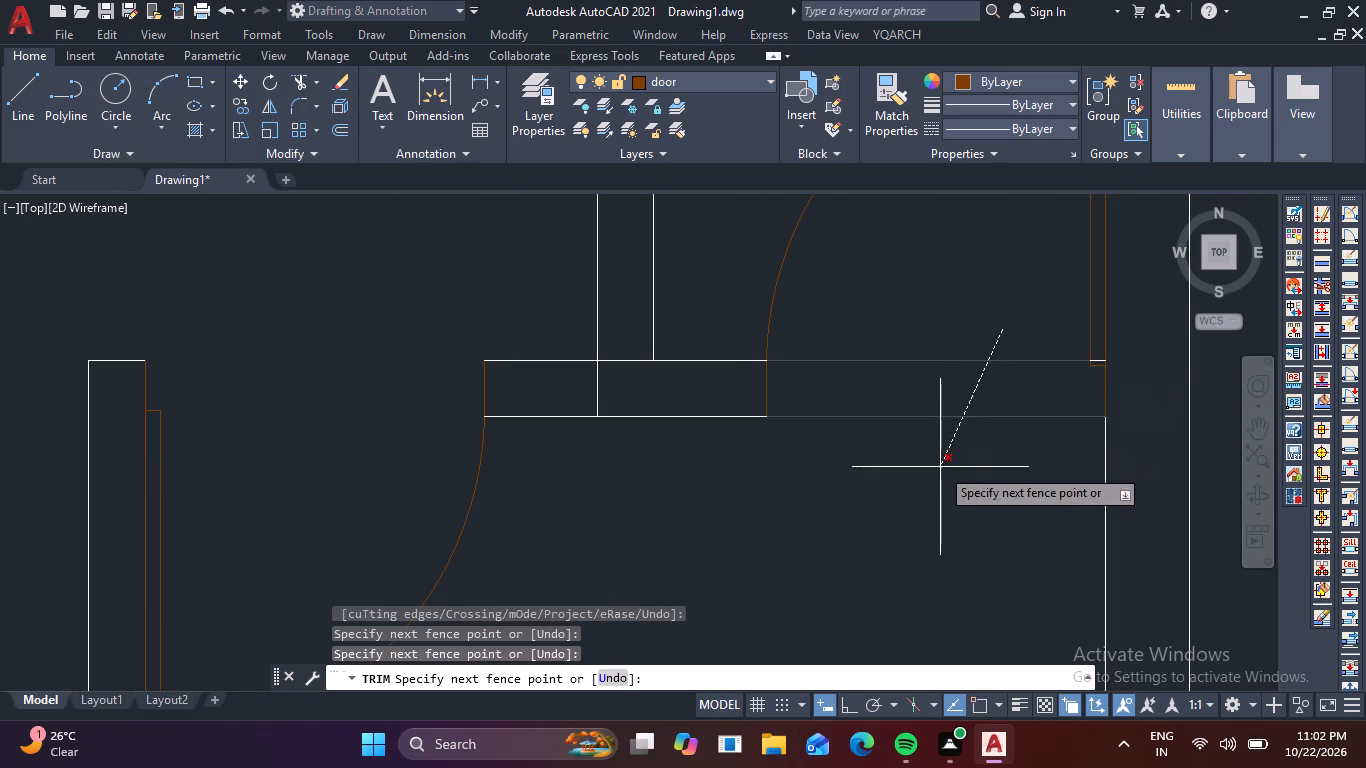
{"action": "left_click", "coordinate": [940, 467]}
{"action": "scroll", "coordinate": [1078, 355], "scroll_direction": "up", "scroll_amount": 3}
{"action": "left_click", "coordinate": [1122, 357]}
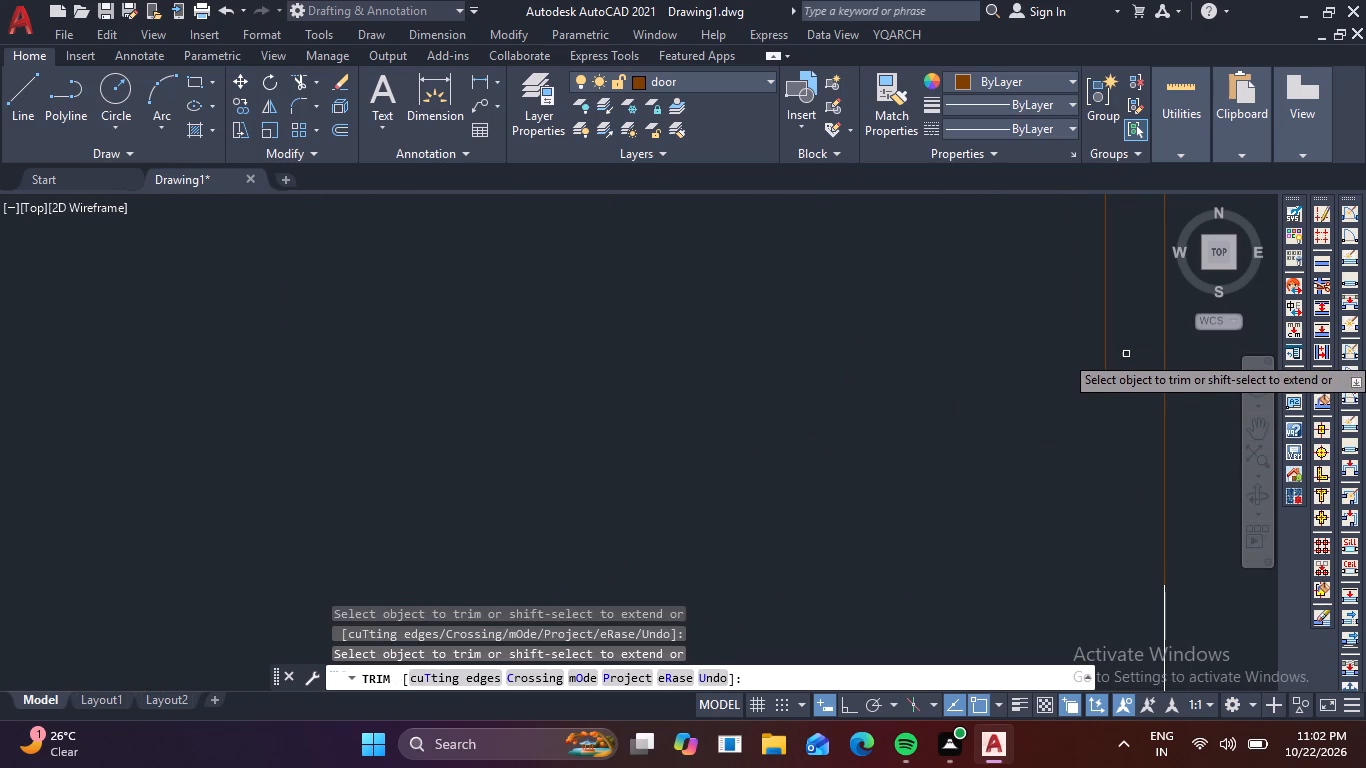
Trim the vertical partition lines across the opening of the upper-right room's door, including the leftover stub.
{"action": "scroll", "coordinate": [980, 393], "scroll_direction": "down", "scroll_amount": 3}
{"action": "scroll", "coordinate": [801, 427], "scroll_direction": "down", "scroll_amount": 3}
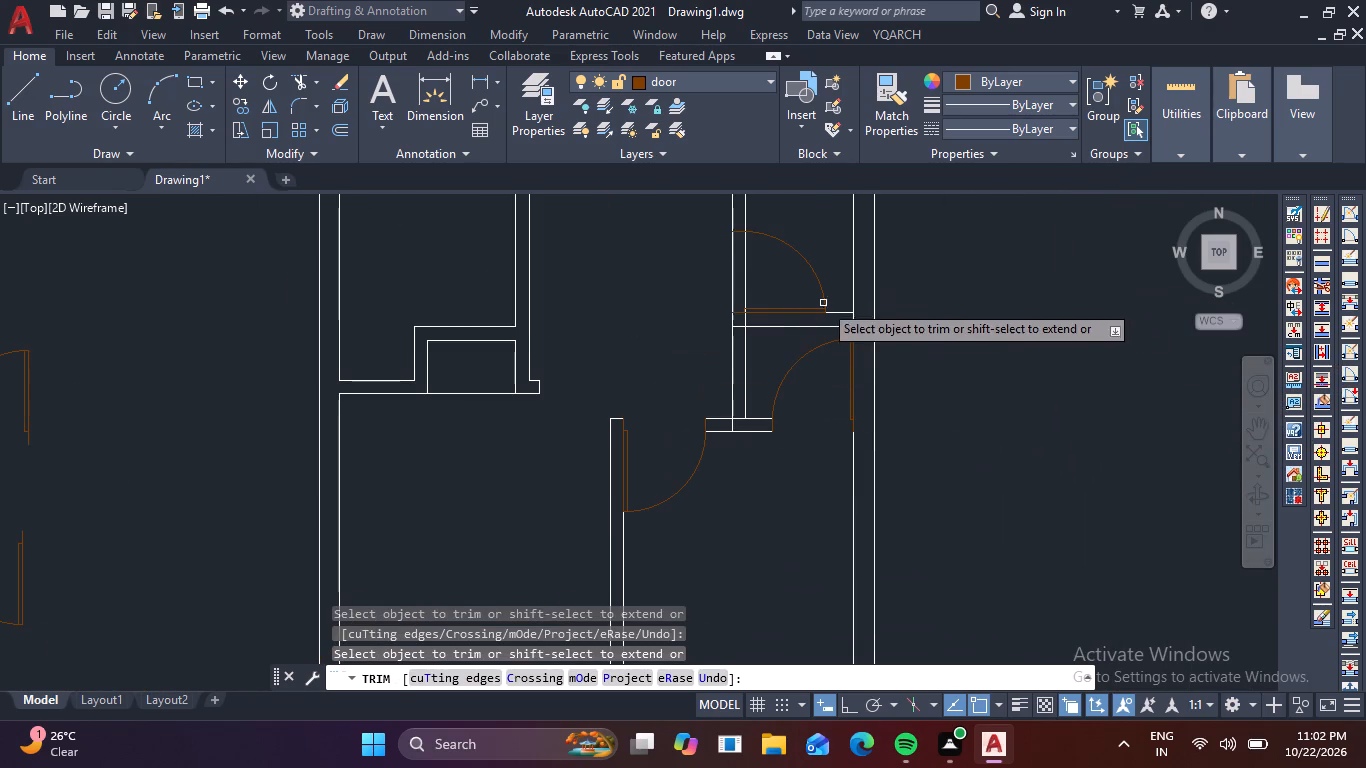
{"action": "middle_click_drag", "start_coordinate": [766, 278], "coordinate": [756, 330]}
{"action": "scroll", "coordinate": [753, 313], "scroll_direction": "up", "scroll_amount": 1}
{"action": "middle_click_drag", "start_coordinate": [754, 311], "coordinate": [764, 357]}
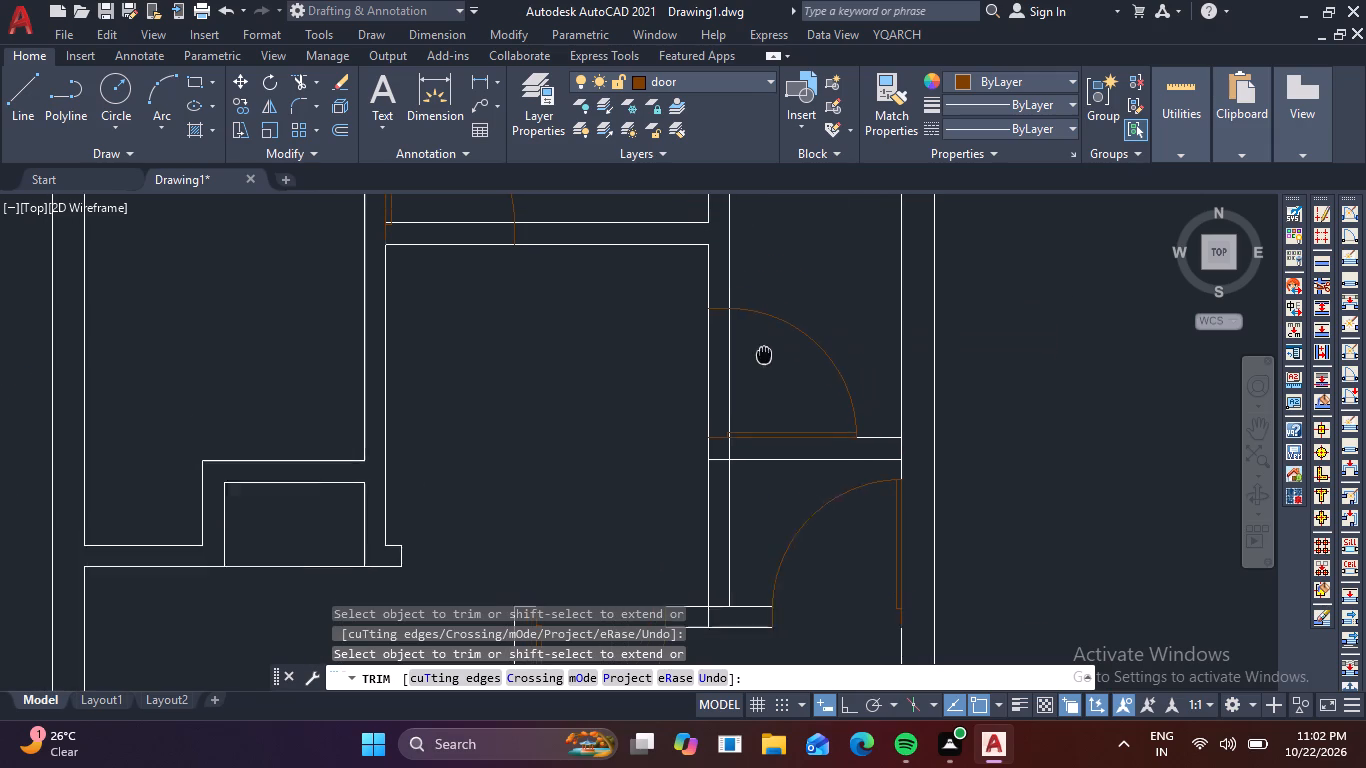
{"action": "middle_click_drag", "start_coordinate": [764, 357], "coordinate": [764, 366]}
{"action": "scroll", "coordinate": [764, 366], "scroll_direction": "up", "scroll_amount": 1}
{"action": "left_click", "coordinate": [743, 386]}
{"action": "left_click", "coordinate": [592, 416]}
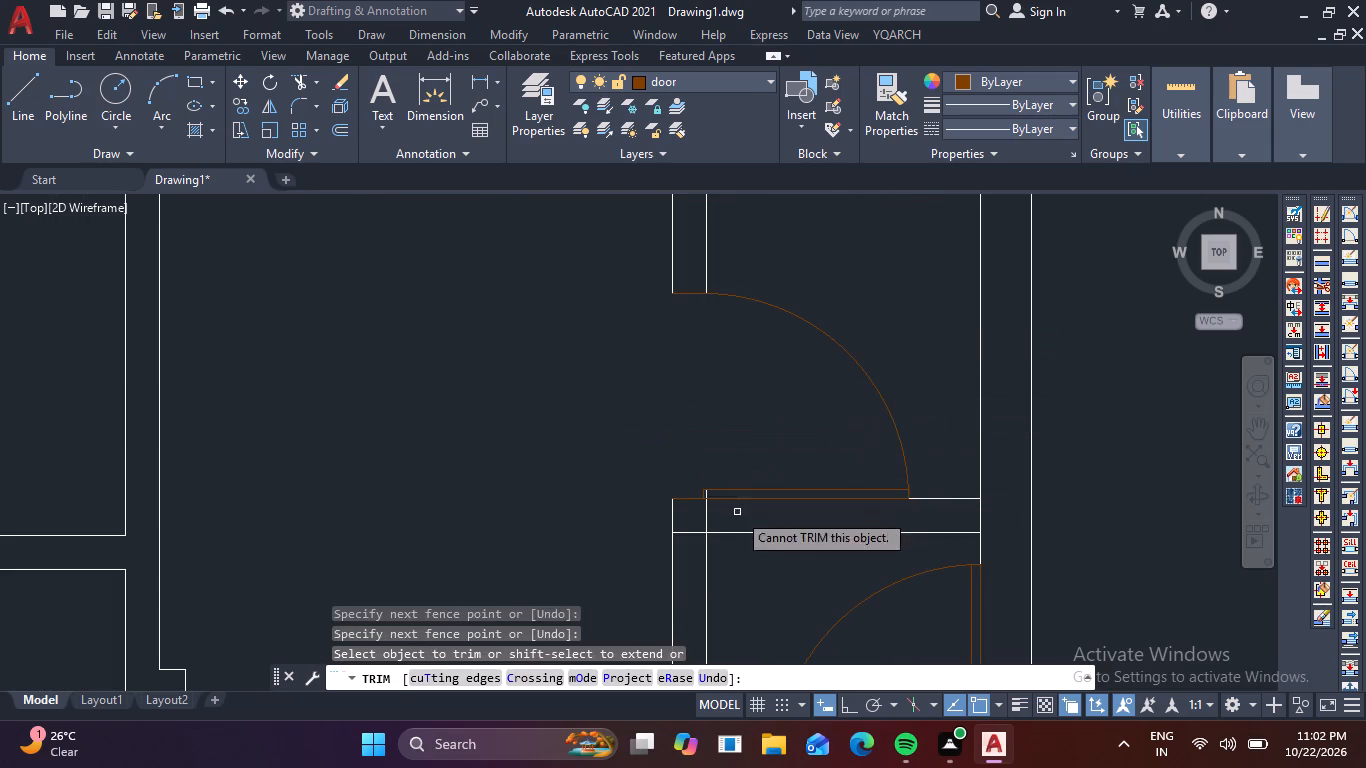
{"action": "scroll", "coordinate": [731, 513], "scroll_direction": "up", "scroll_amount": 4}
{"action": "left_click", "coordinate": [580, 428]}
{"action": "scroll", "coordinate": [593, 409], "scroll_direction": "down", "scroll_amount": 3}
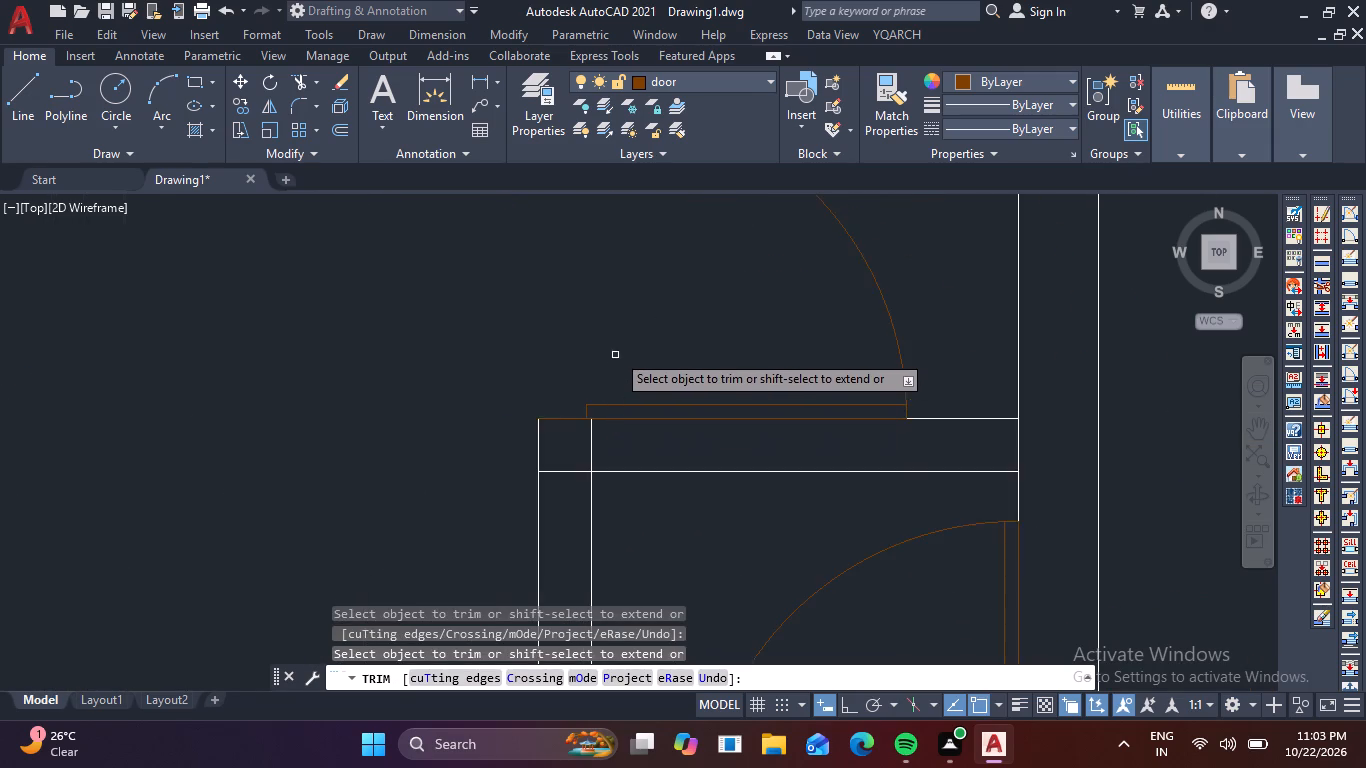
Trim the upper cross partition lines across the opening of the door beside the top-left room, including the leftover stub.
{"action": "scroll", "coordinate": [617, 338], "scroll_direction": "down", "scroll_amount": 2}
{"action": "middle_click_drag", "start_coordinate": [557, 326], "coordinate": [598, 438]}
{"action": "scroll", "coordinate": [533, 393], "scroll_direction": "down", "scroll_amount": 1}
{"action": "scroll", "coordinate": [431, 315], "scroll_direction": "up", "scroll_amount": 3}
{"action": "left_click_drag", "start_coordinate": [427, 295], "coordinate": [426, 304]}
{"action": "left_click_drag", "start_coordinate": [407, 405], "coordinate": [405, 415]}
{"action": "scroll", "coordinate": [277, 344], "scroll_direction": "up", "scroll_amount": 4}
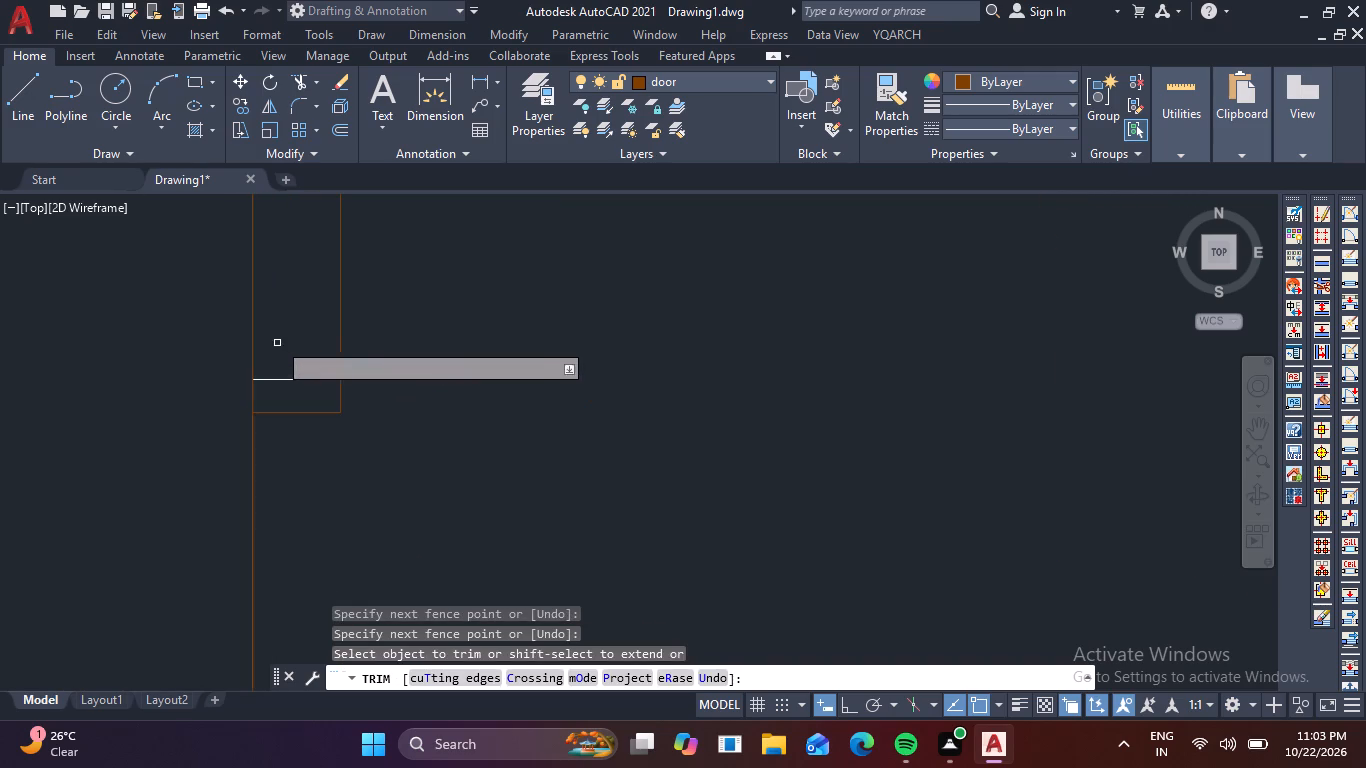
{"action": "left_click", "coordinate": [281, 351]}
{"action": "left_click", "coordinate": [292, 392]}
{"action": "scroll", "coordinate": [317, 373], "scroll_direction": "down", "scroll_amount": 5}
{"action": "scroll", "coordinate": [455, 372], "scroll_direction": "down", "scroll_amount": 3}
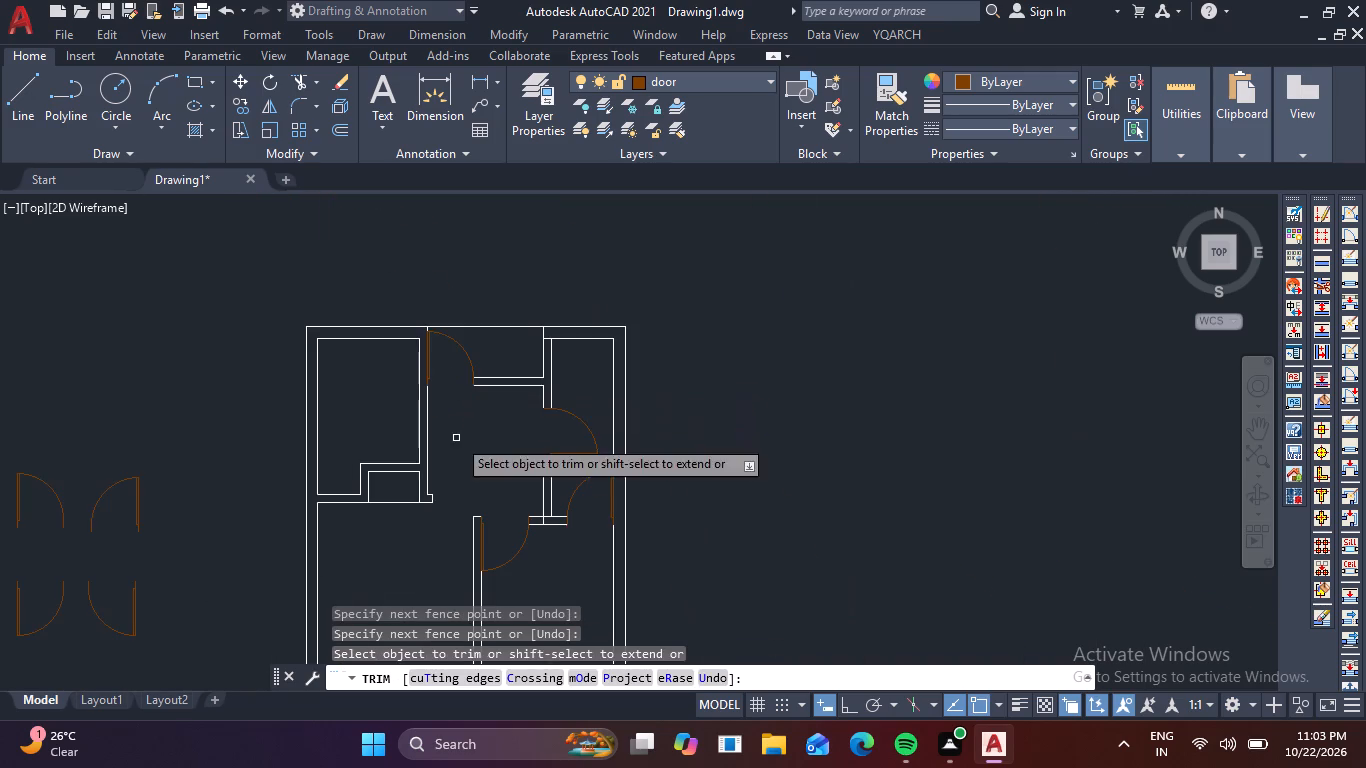
{"action": "middle_click_drag", "start_coordinate": [461, 447], "coordinate": [478, 376]}
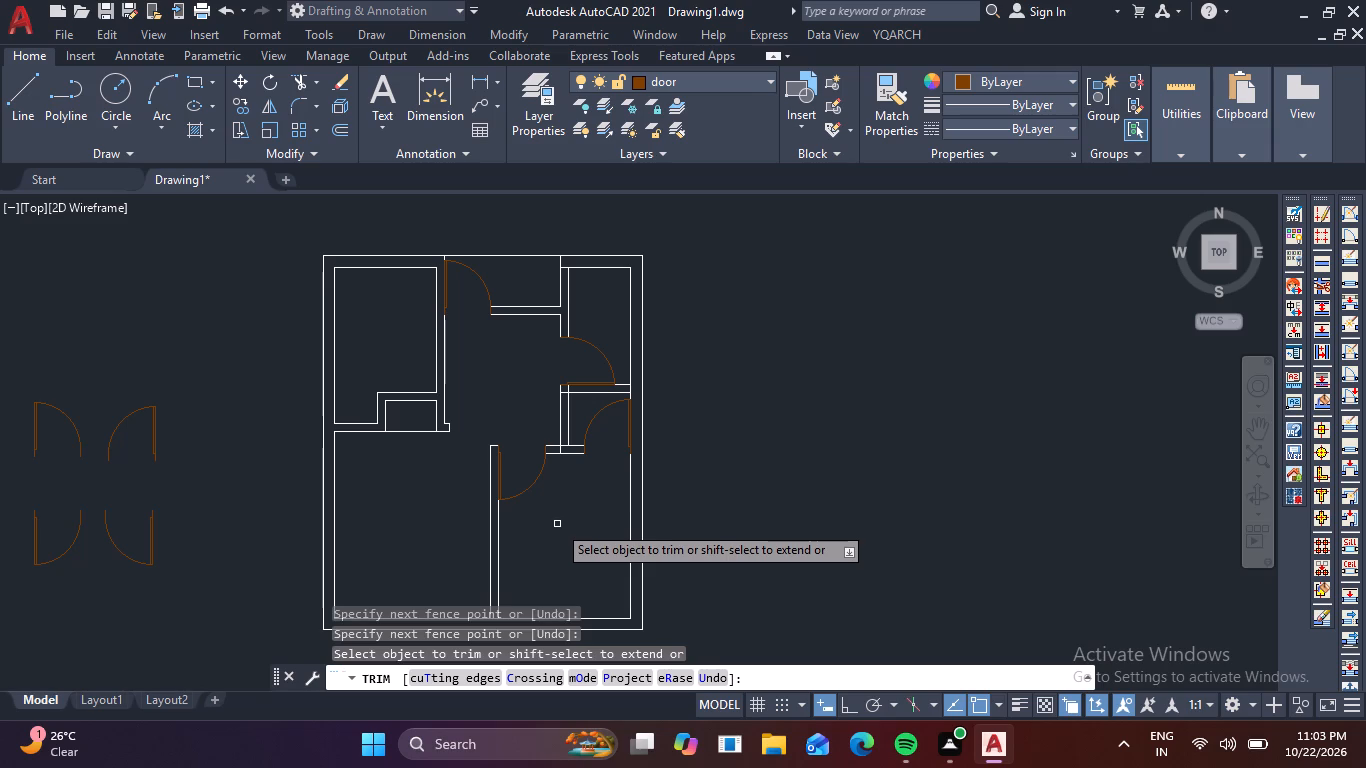
{"action": "key", "text": "Escape"}
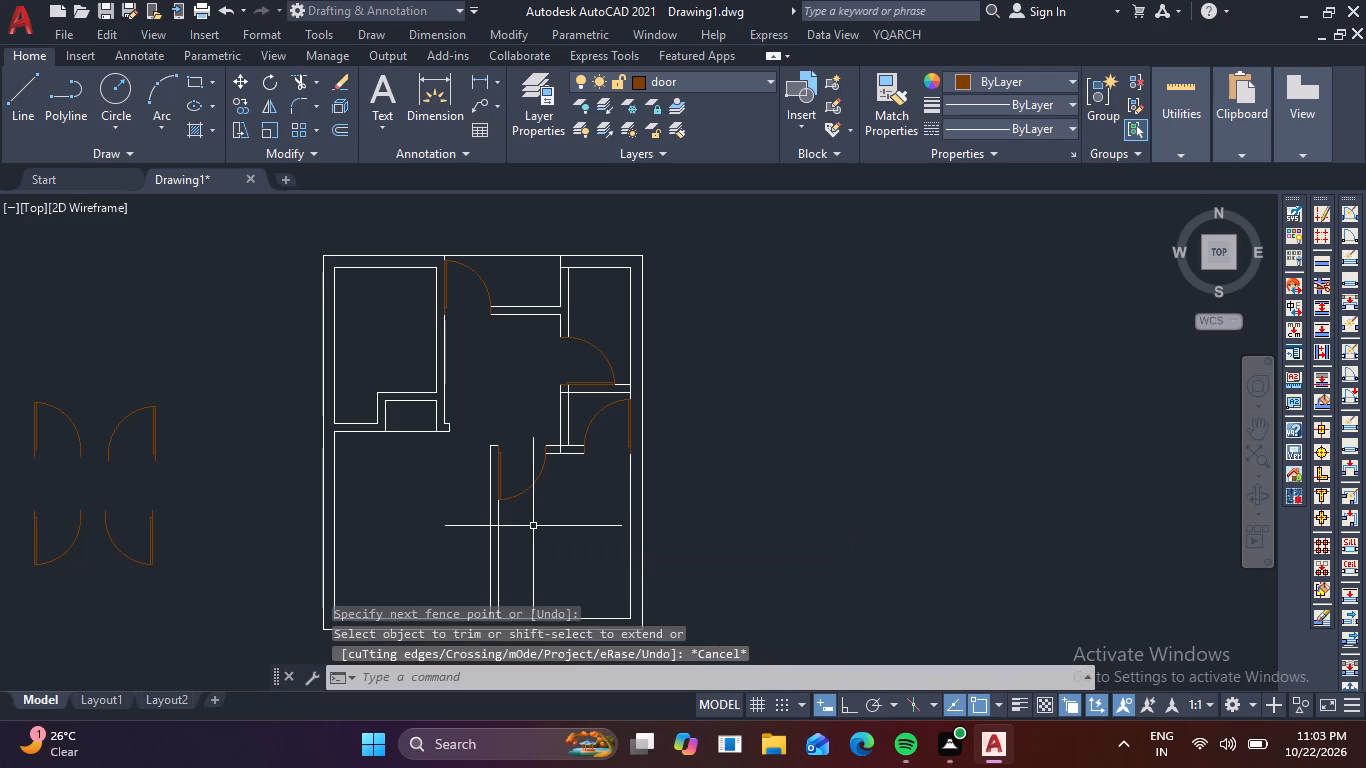
{"action": "key", "text": "Escape"}
Copy the upper-right spare door onto the bottom outer wall's outer line, against the central vertical partition's left face.
{"action": "left_click_drag", "start_coordinate": [165, 444], "coordinate": [158, 428]}
{"action": "left_click", "coordinate": [136, 408]}
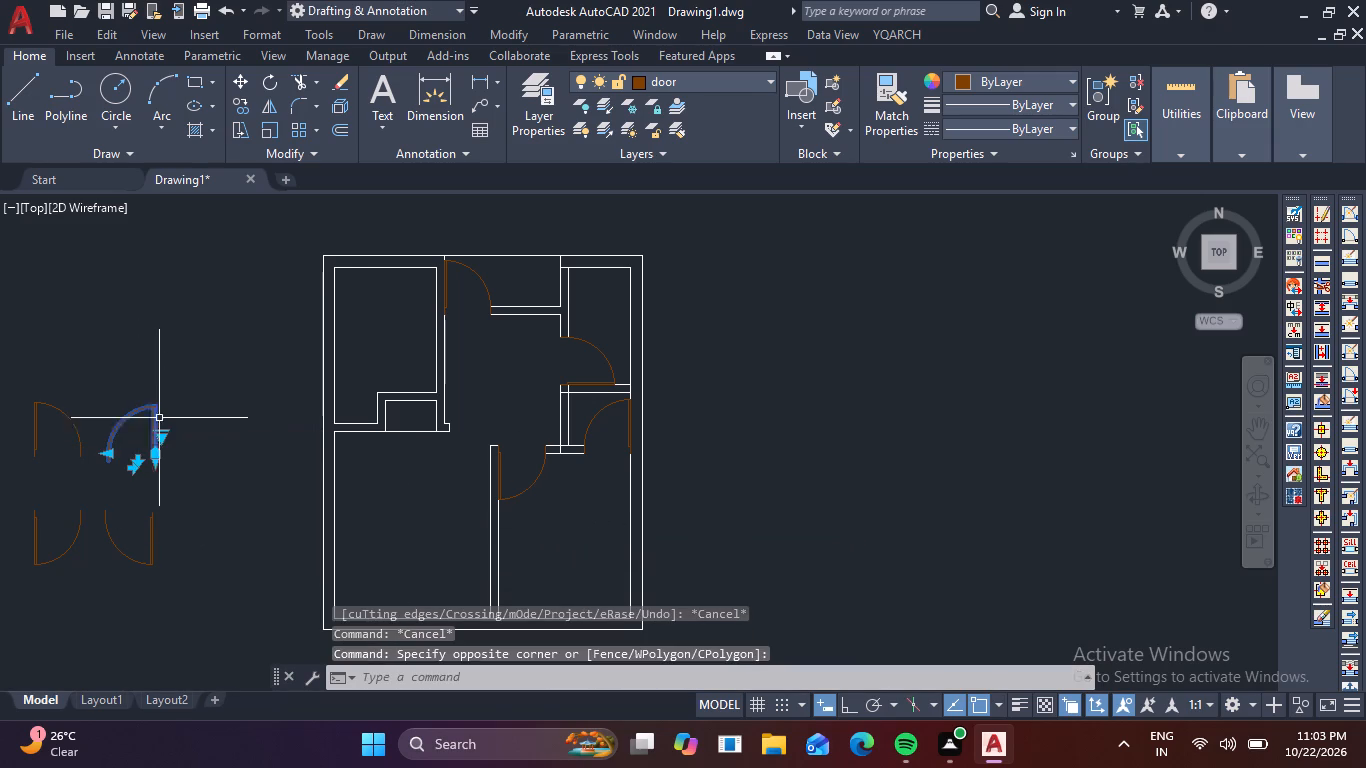
{"action": "type", "text": "co"}
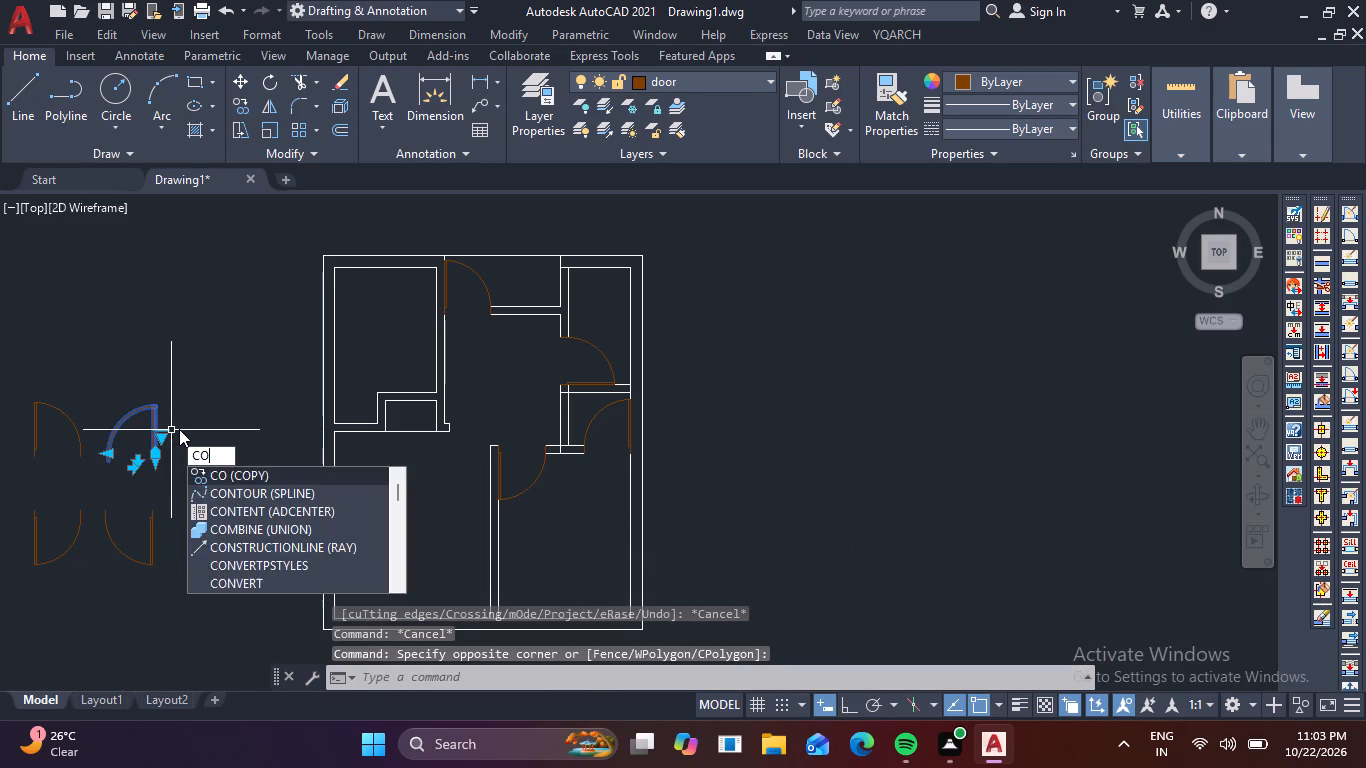
{"action": "key", "text": "space"}
{"action": "scroll", "coordinate": [145, 474], "scroll_direction": "up", "scroll_amount": 3}
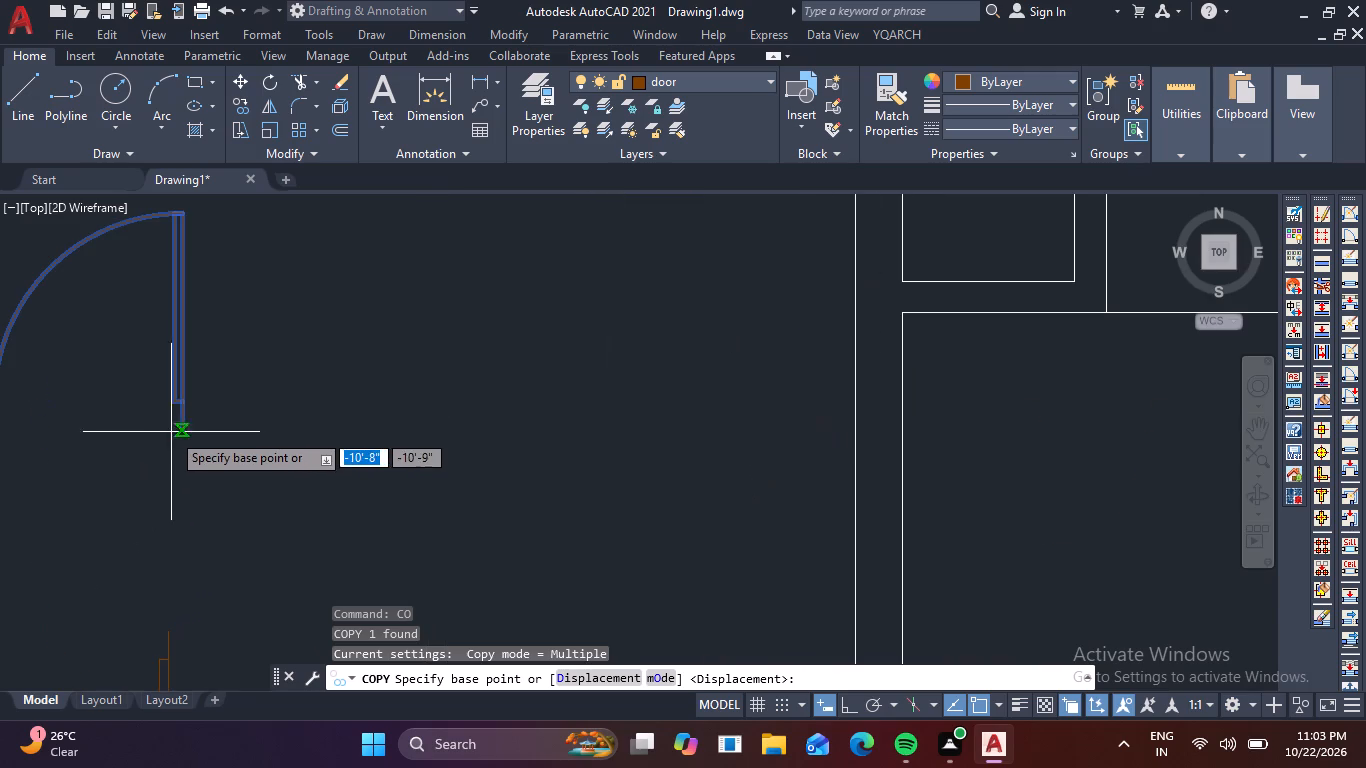
{"action": "left_click", "coordinate": [182, 434]}
{"action": "scroll", "coordinate": [461, 481], "scroll_direction": "down", "scroll_amount": 3}
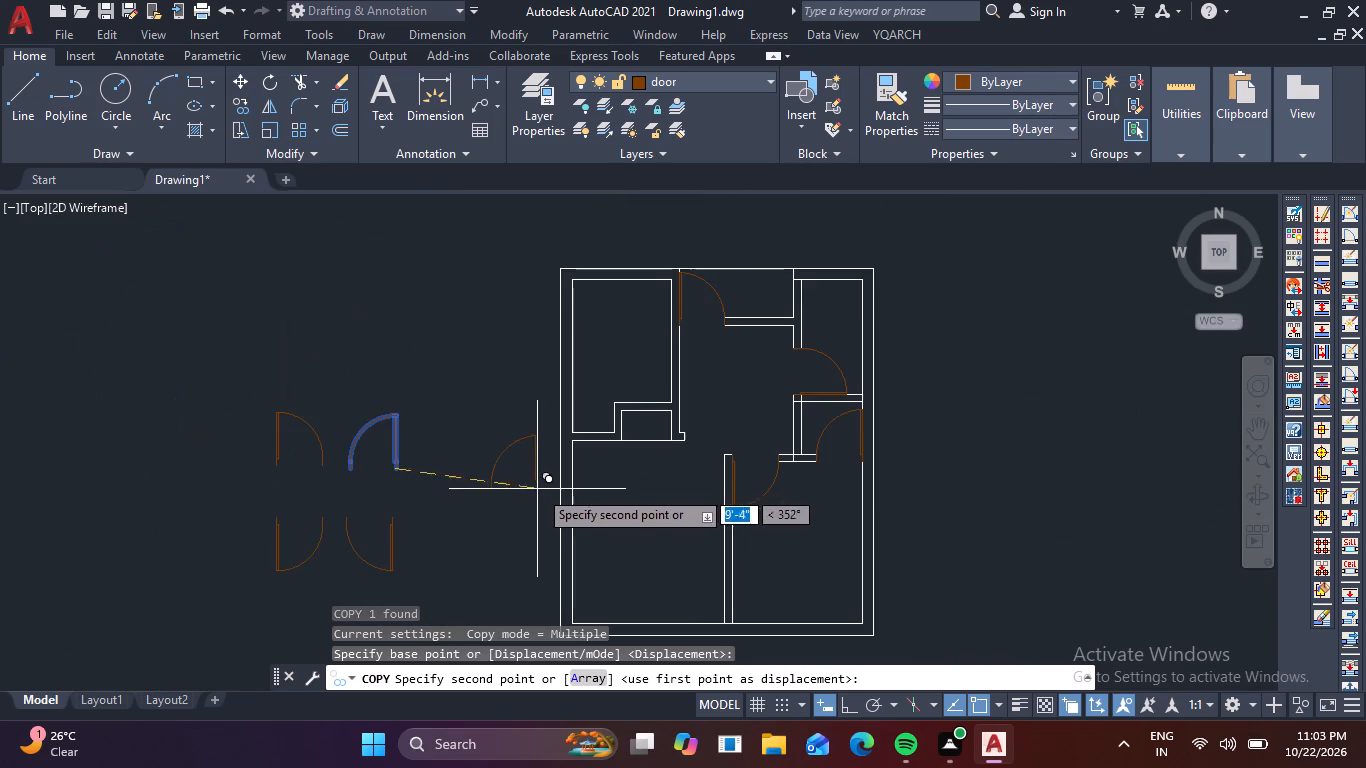
{"action": "middle_click_drag", "start_coordinate": [540, 490], "coordinate": [453, 327]}
{"action": "scroll", "coordinate": [625, 511], "scroll_direction": "down", "scroll_amount": 1}
{"action": "scroll", "coordinate": [631, 500], "scroll_direction": "up", "scroll_amount": 5}
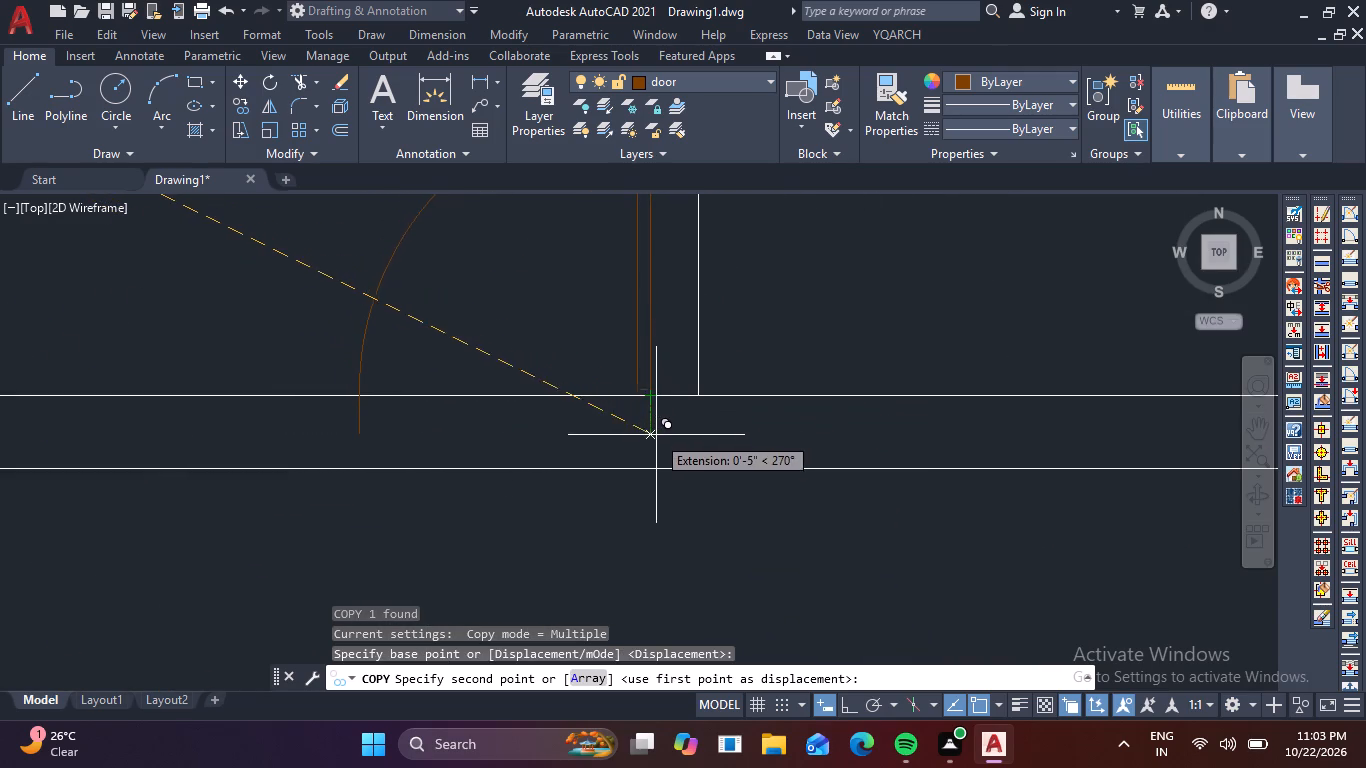
{"action": "left_click", "coordinate": [649, 465]}
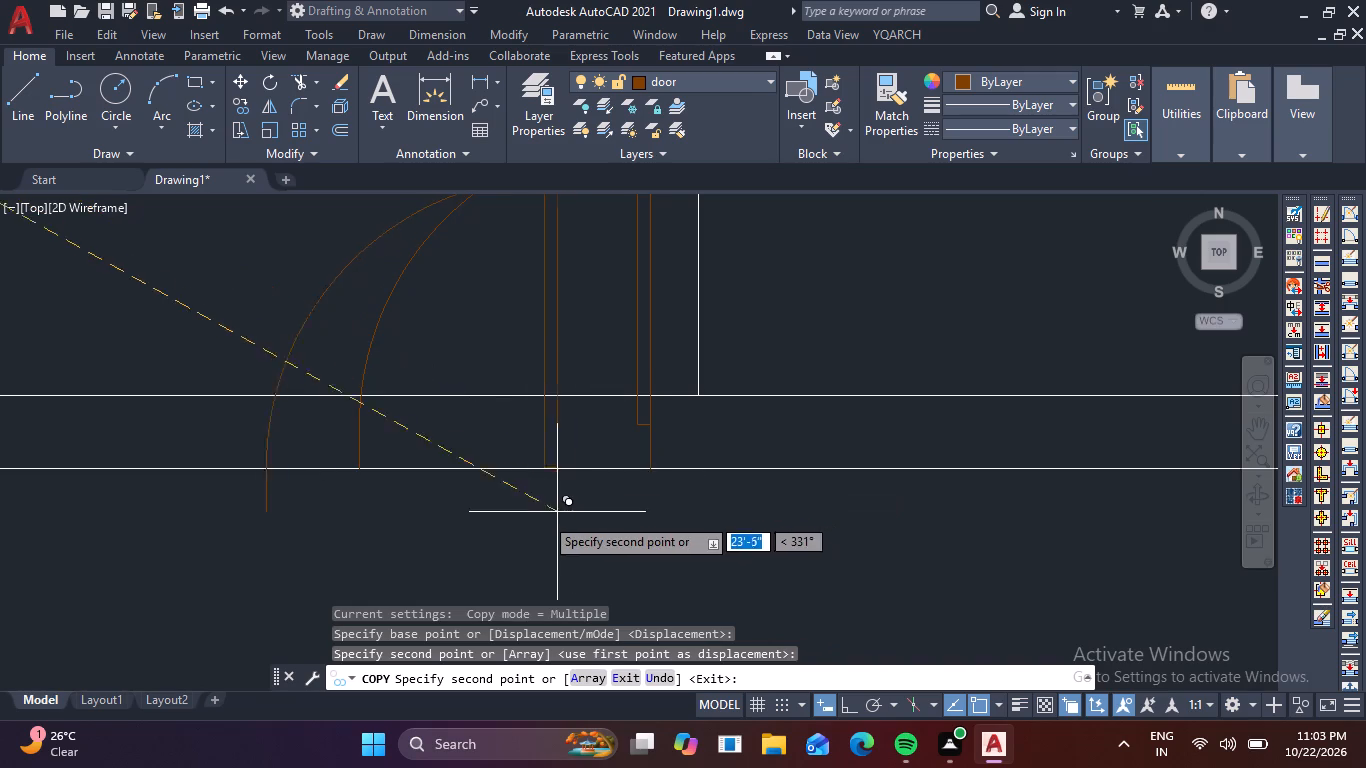
{"action": "scroll", "coordinate": [529, 521], "scroll_direction": "down", "scroll_amount": 2}
{"action": "key", "text": "Escape"}
Trim the bottom outer wall lines across the opening of the newly copied door, including the leftover stub.
{"action": "type", "text": "tr"}
{"action": "key", "text": "space"}
{"action": "left_click", "coordinate": [541, 470]}
{"action": "left_click", "coordinate": [545, 524]}
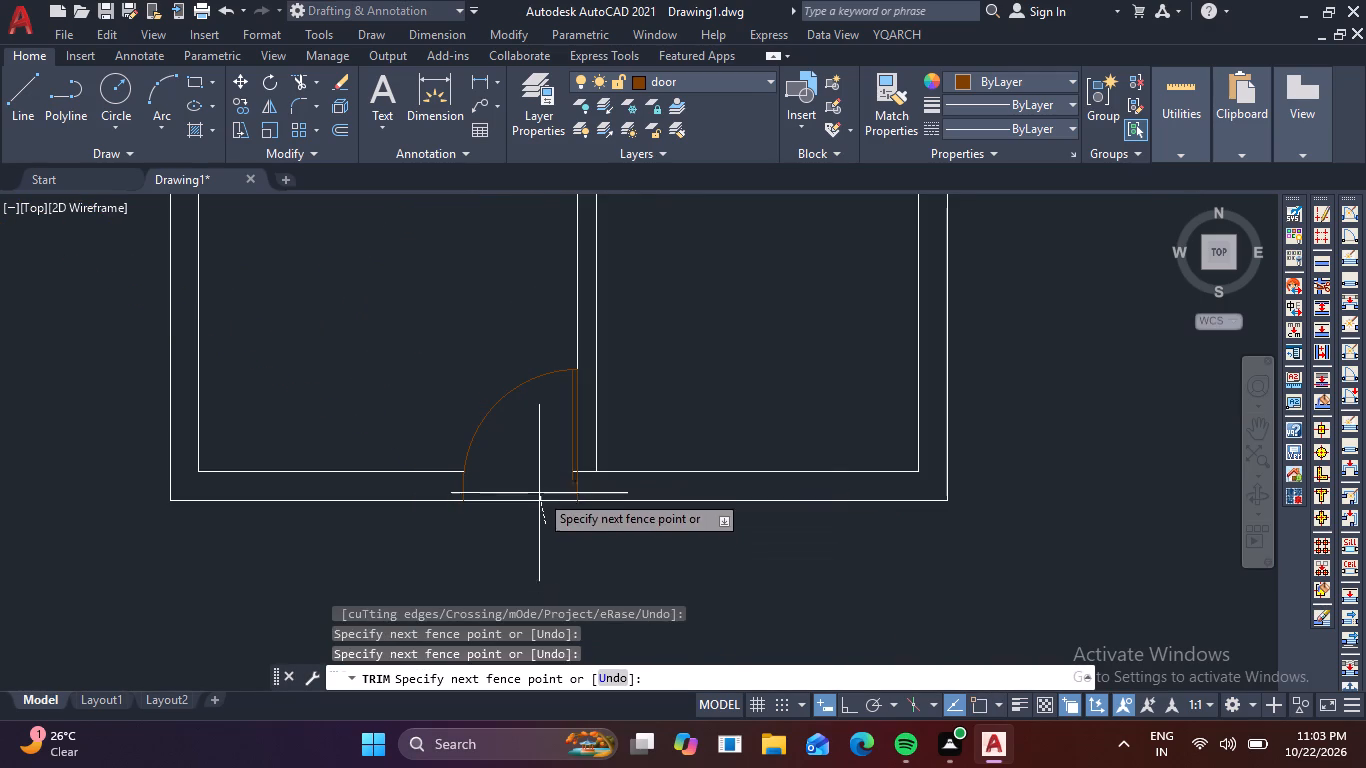
{"action": "left_click", "coordinate": [538, 489]}
{"action": "scroll", "coordinate": [595, 464], "scroll_direction": "up", "scroll_amount": 5}
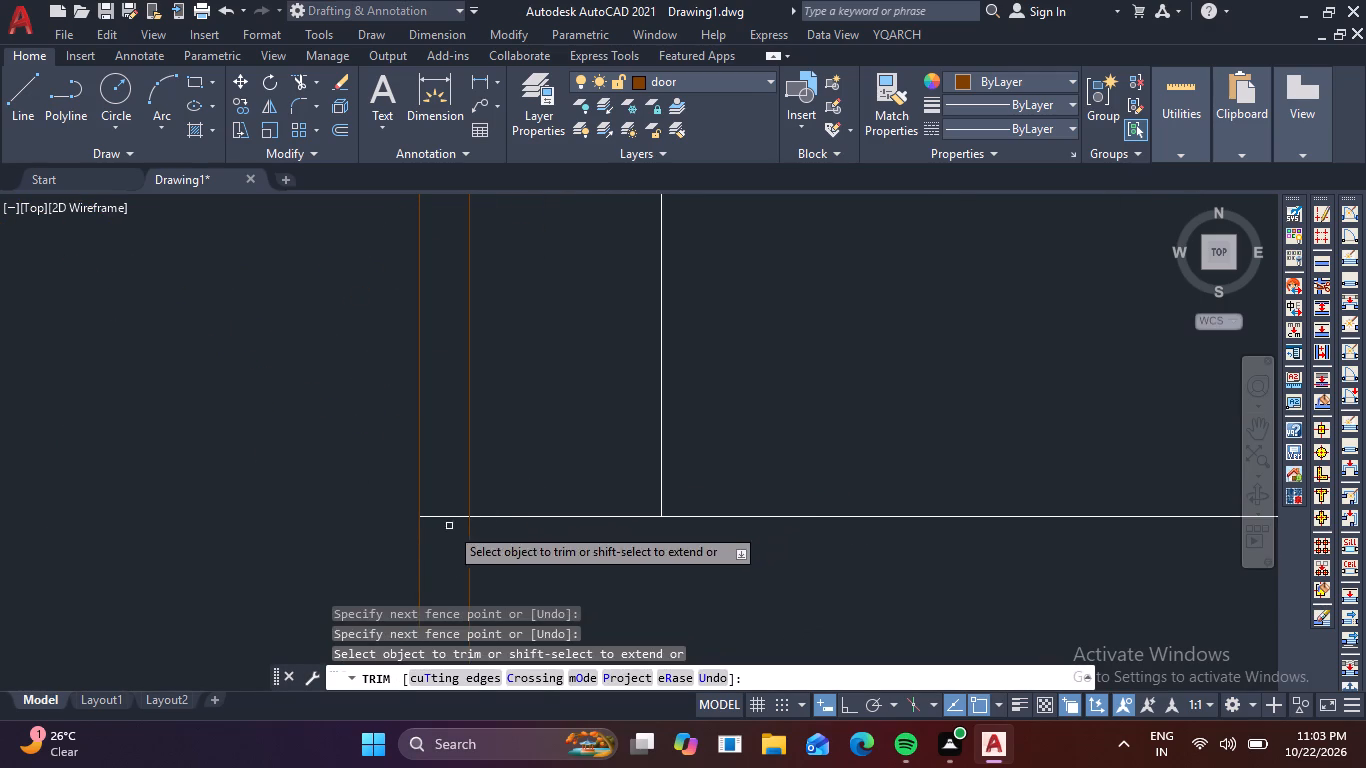
{"action": "left_click", "coordinate": [441, 534]}
{"action": "left_click", "coordinate": [430, 488]}
{"action": "scroll", "coordinate": [425, 481], "scroll_direction": "down", "scroll_amount": 3}
{"action": "scroll", "coordinate": [330, 490], "scroll_direction": "down", "scroll_amount": 2}
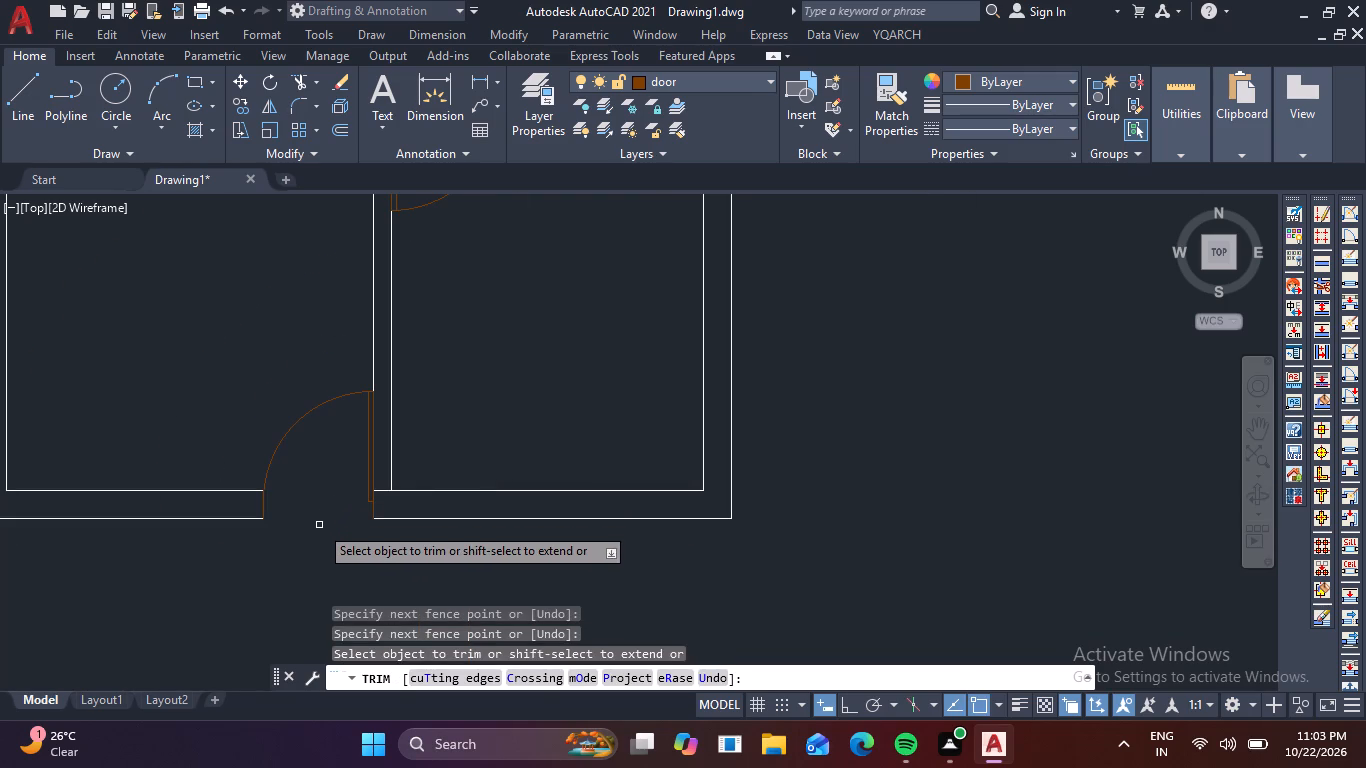
{"action": "key", "text": "Escape"}
{"action": "key", "text": "Escape"}
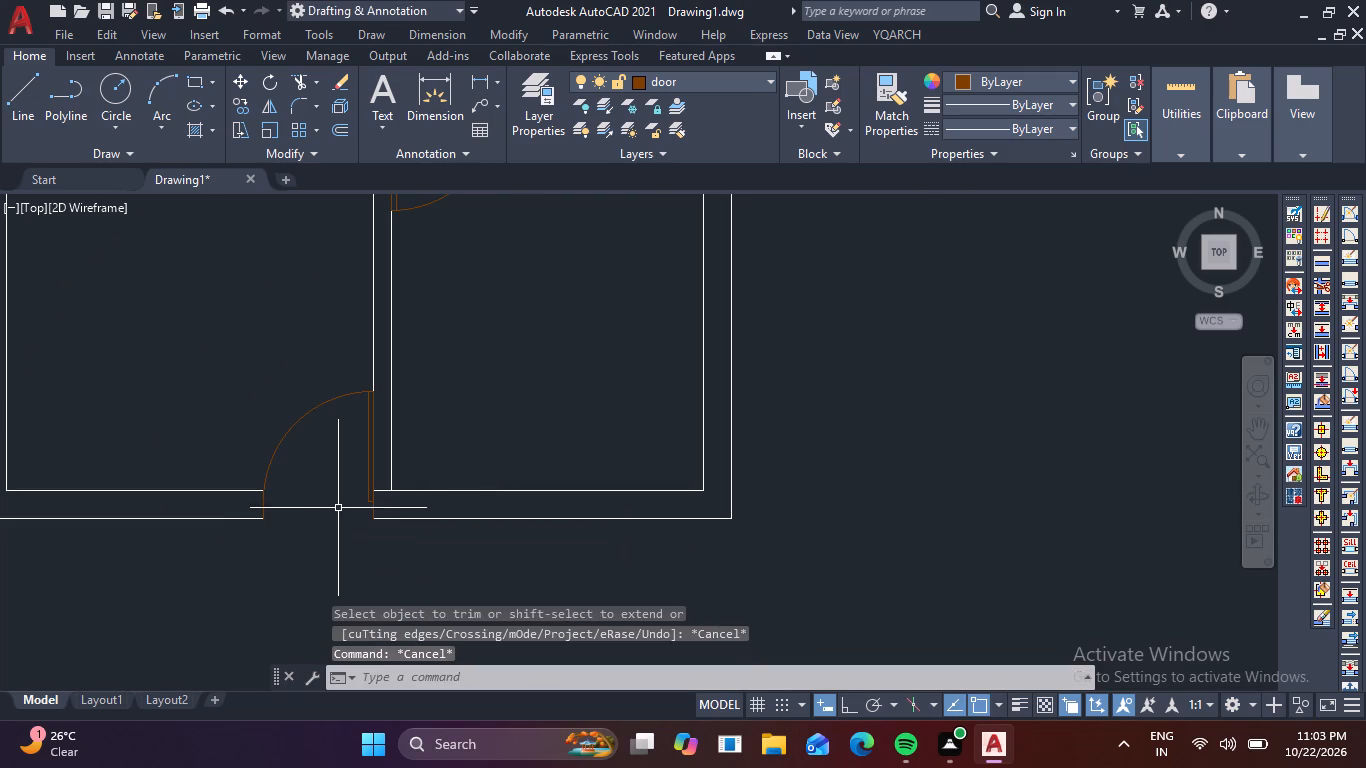
Draw a 6" line across the top-left room's right partition, starting at the room's lower-right inner corner.
{"action": "scroll", "coordinate": [343, 494], "scroll_direction": "down", "scroll_amount": 2}
{"action": "middle_click_drag", "start_coordinate": [454, 398], "coordinate": [478, 491]}
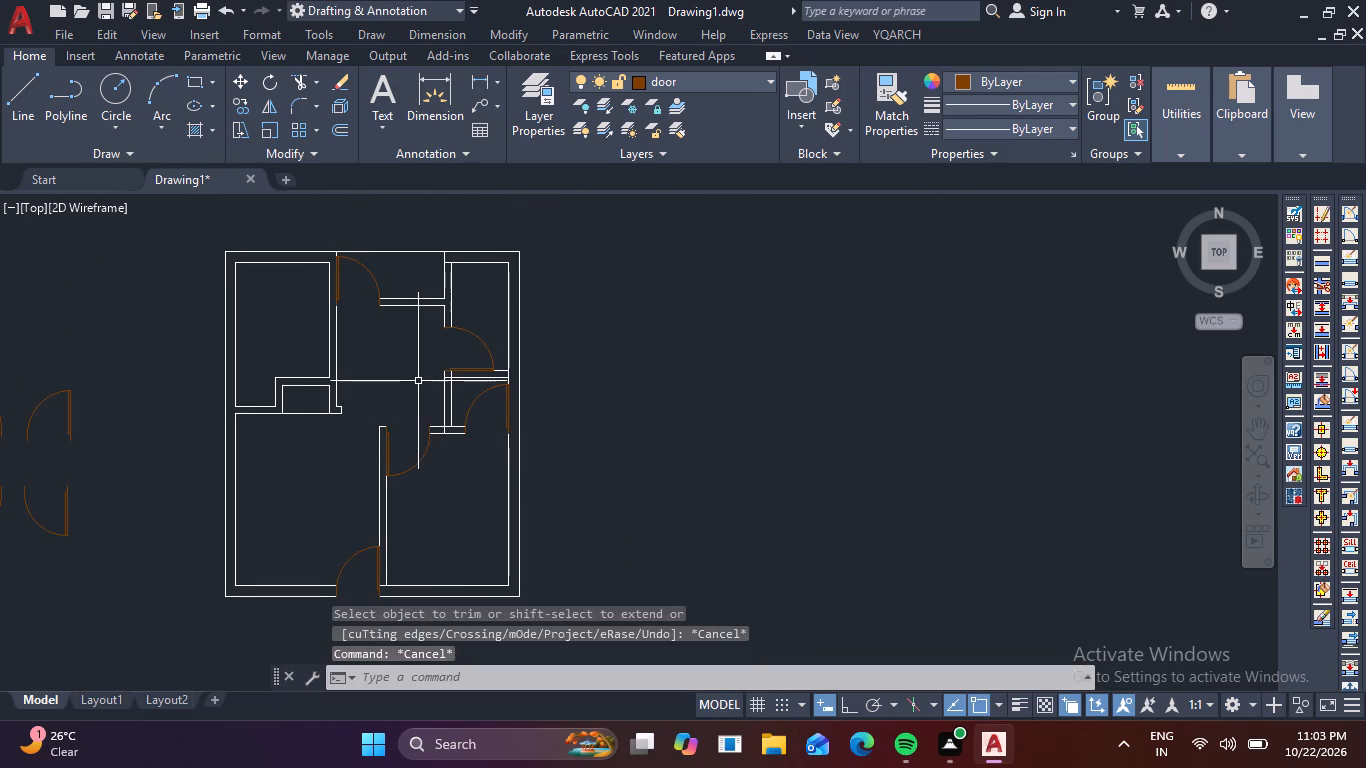
{"action": "scroll", "coordinate": [387, 386], "scroll_direction": "up", "scroll_amount": 2}
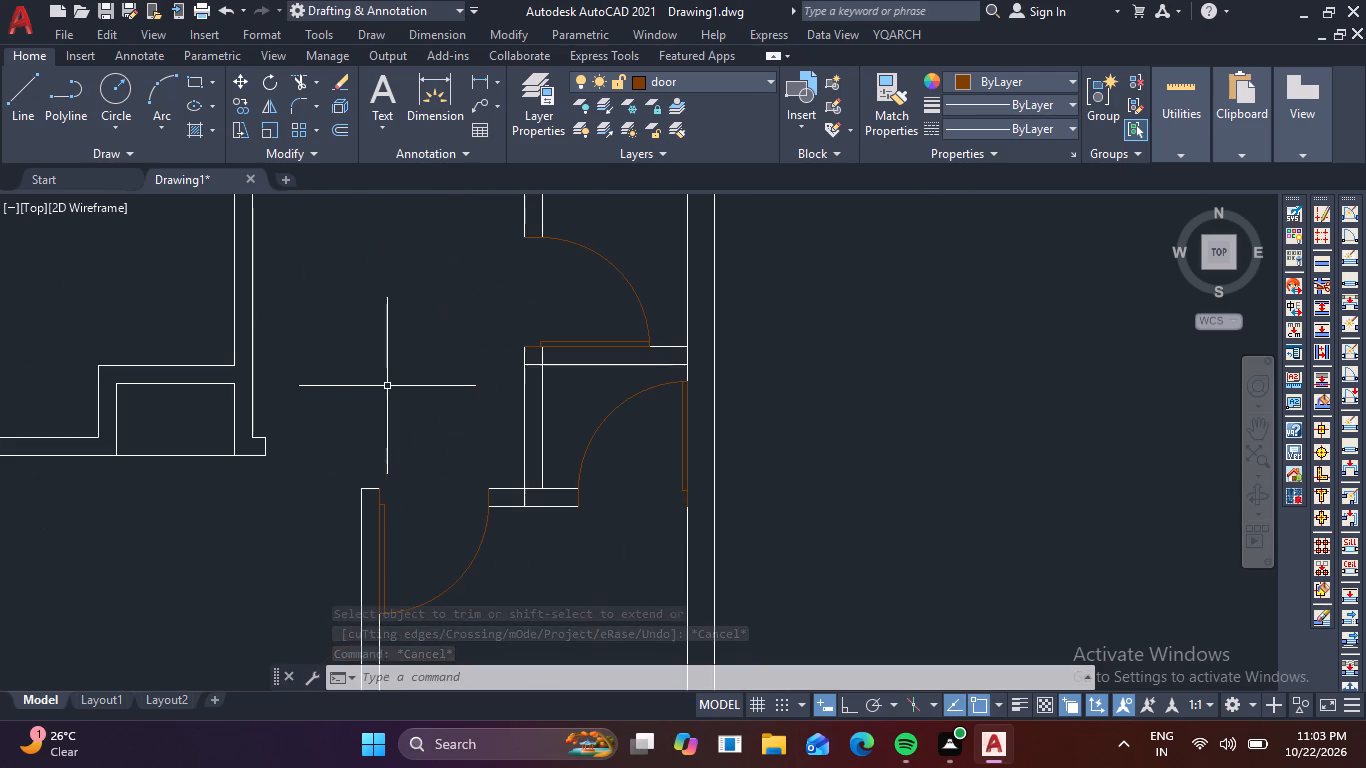
{"action": "key", "text": "k"}
{"action": "key", "text": "Escape"}
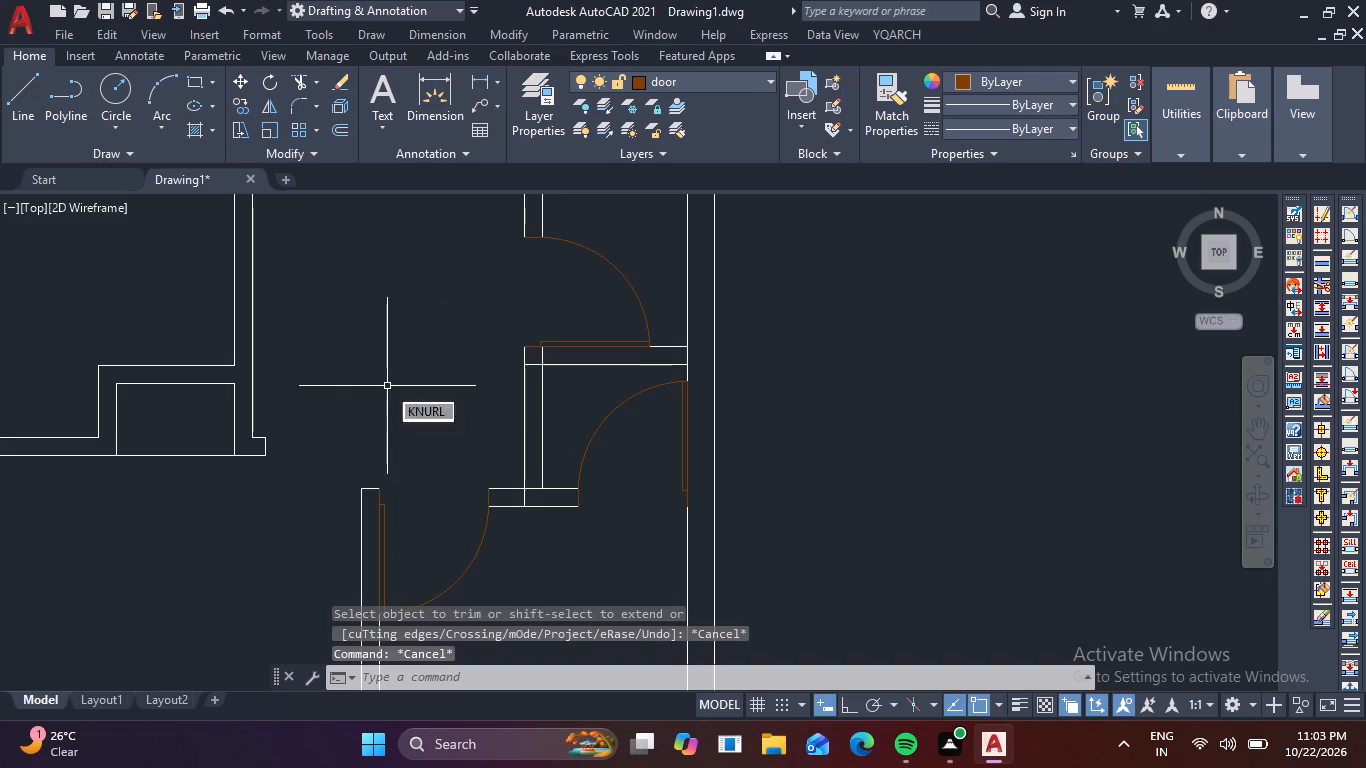
{"action": "type", "text": "l"}
{"action": "key", "text": "space"}
{"action": "scroll", "coordinate": [254, 375], "scroll_direction": "up", "scroll_amount": 2}
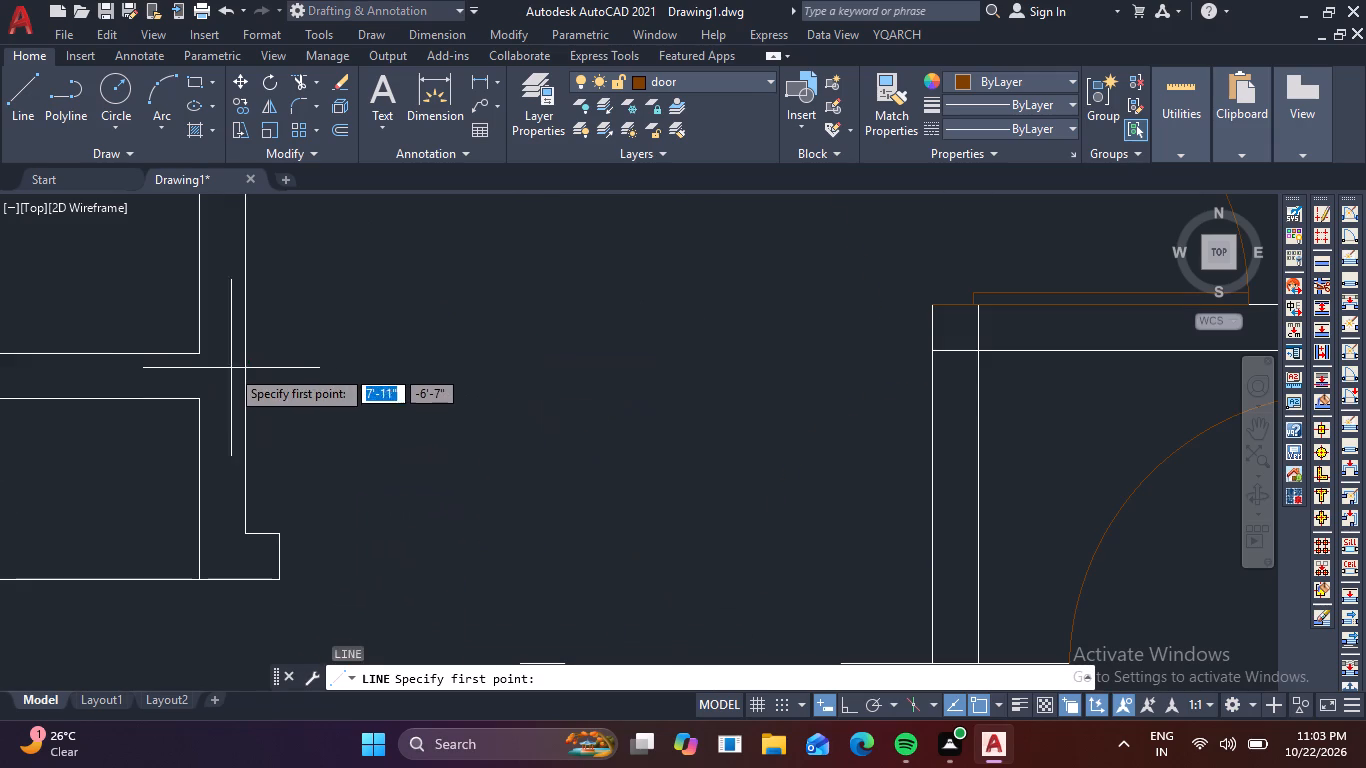
{"action": "left_click", "coordinate": [196, 356]}
{"action": "left_click", "coordinate": [244, 358]}
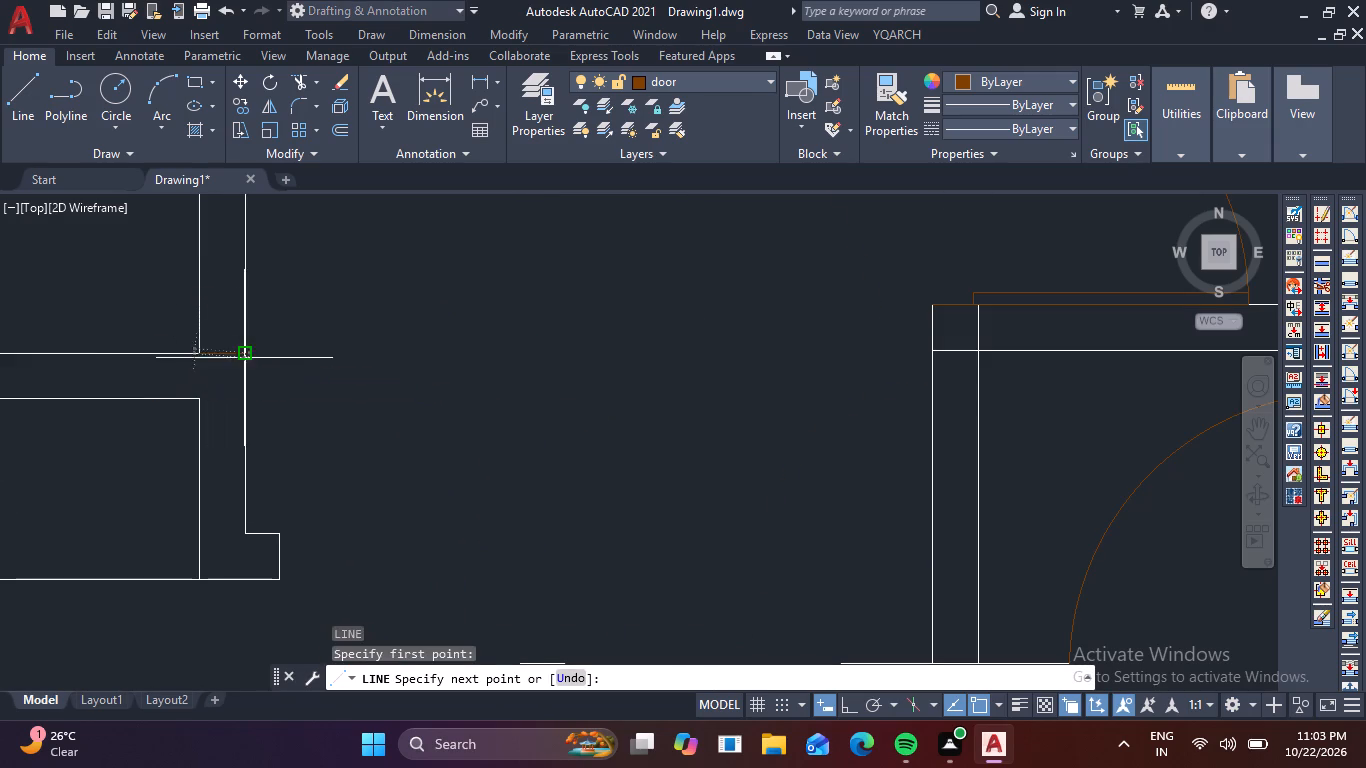
{"action": "key", "text": "space"}
{"action": "middle_click_drag", "start_coordinate": [387, 370], "coordinate": [436, 497]}
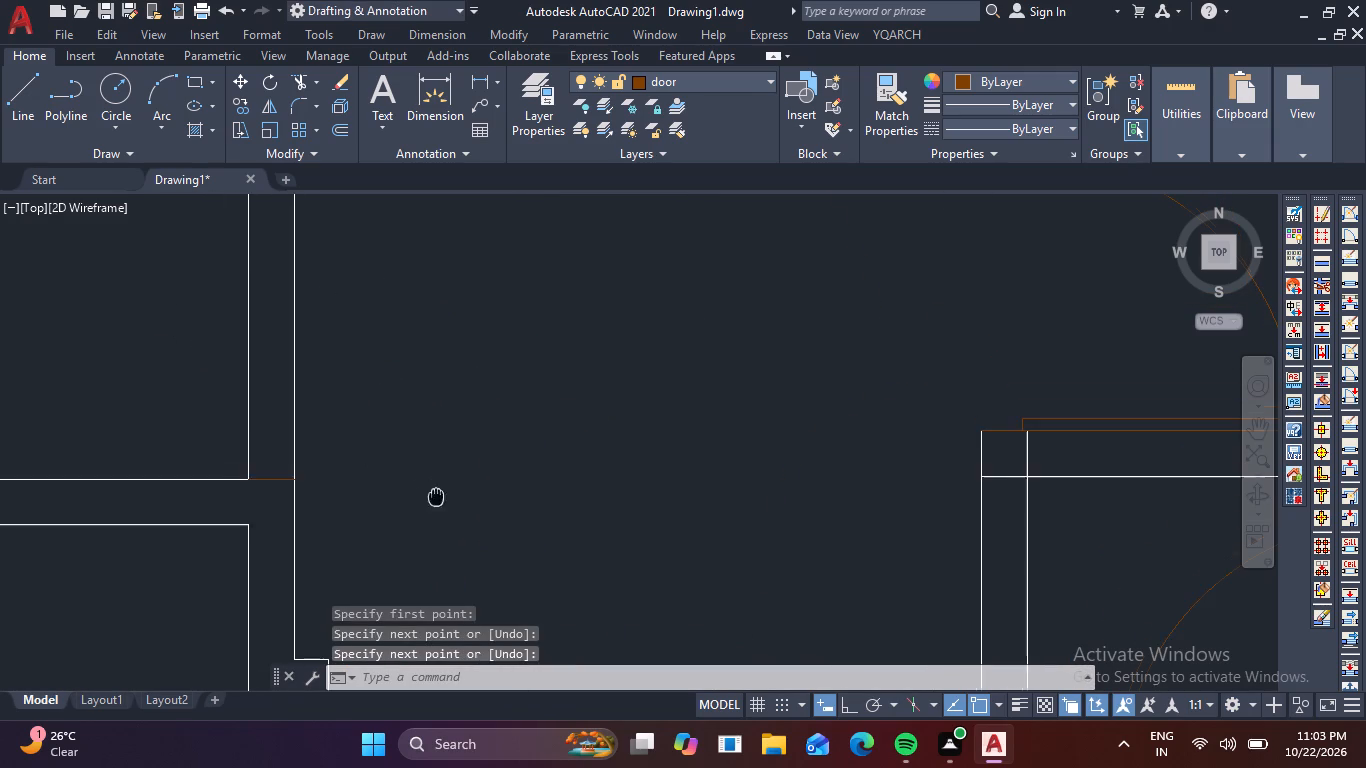
{"action": "middle_click_drag", "start_coordinate": [436, 497], "coordinate": [437, 498]}
Offset the short line across the top-left room's right partition 3' upward.
{"action": "scroll", "coordinate": [433, 488], "scroll_direction": "down", "scroll_amount": 1}
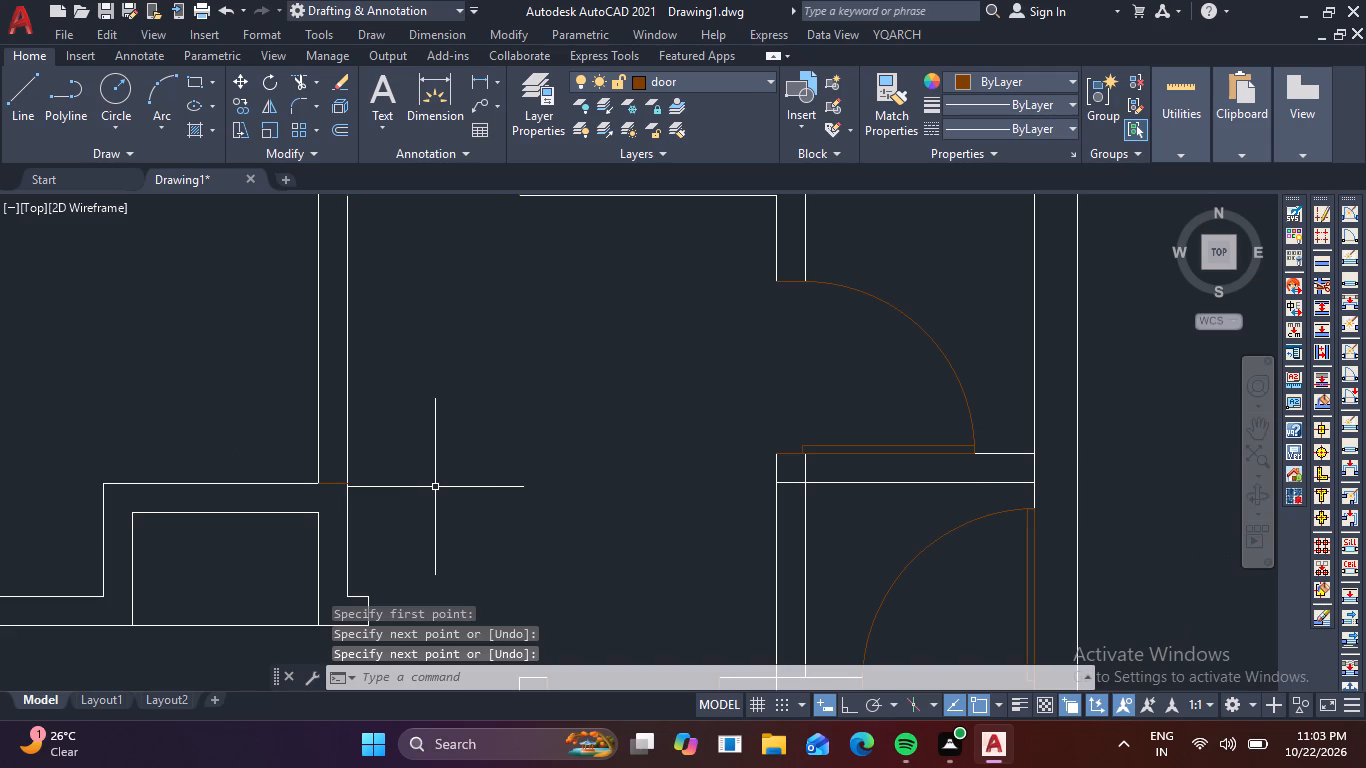
{"action": "key", "text": "o"}
{"action": "key", "text": "space"}
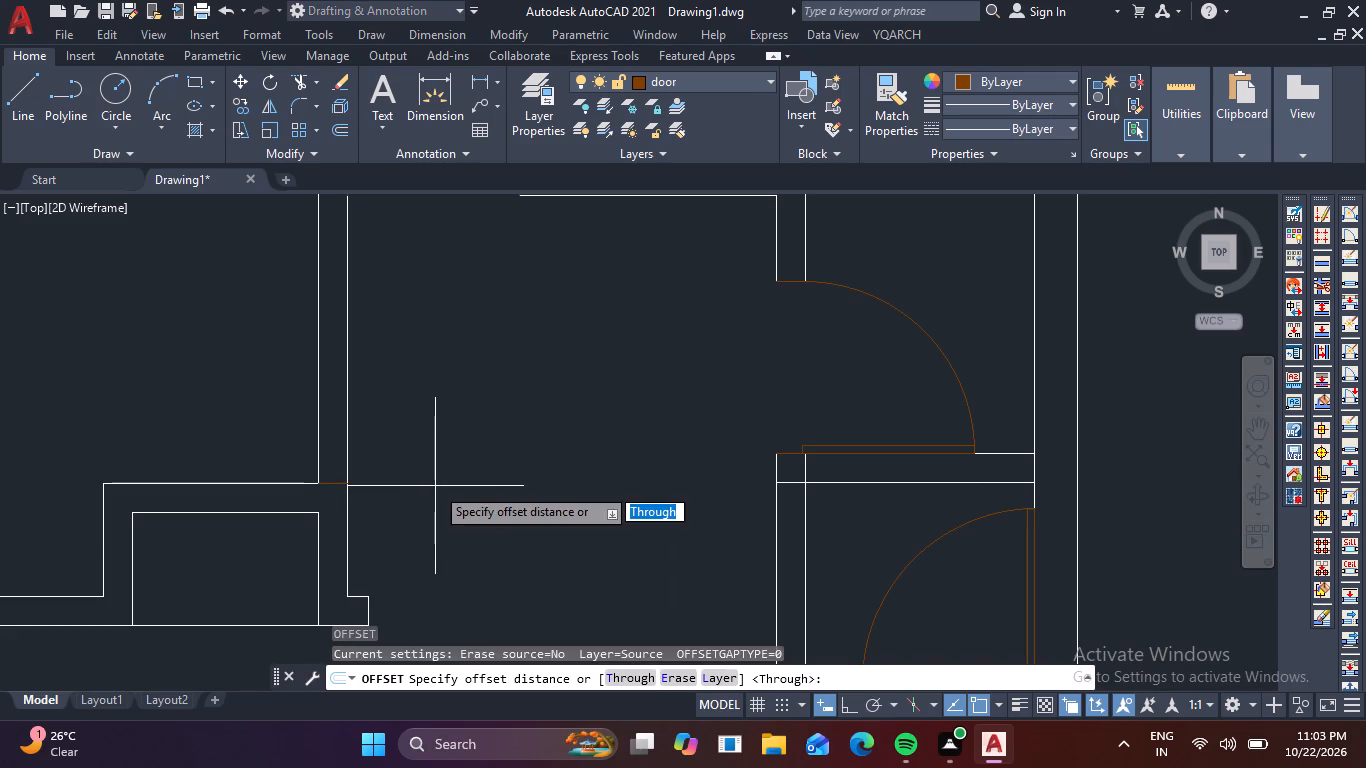
{"action": "key", "text": "3"}
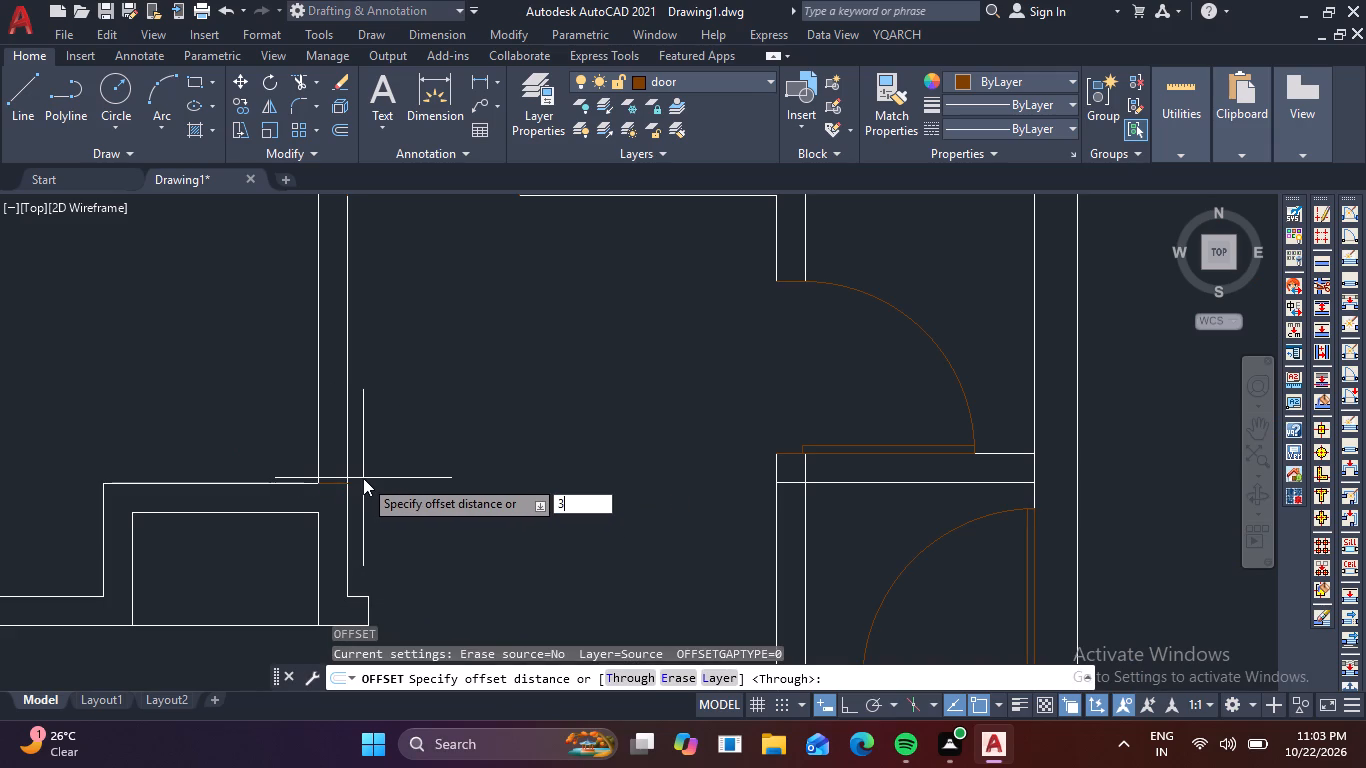
{"action": "key", "text": "apostrophe"}
{"action": "key", "text": "space"}
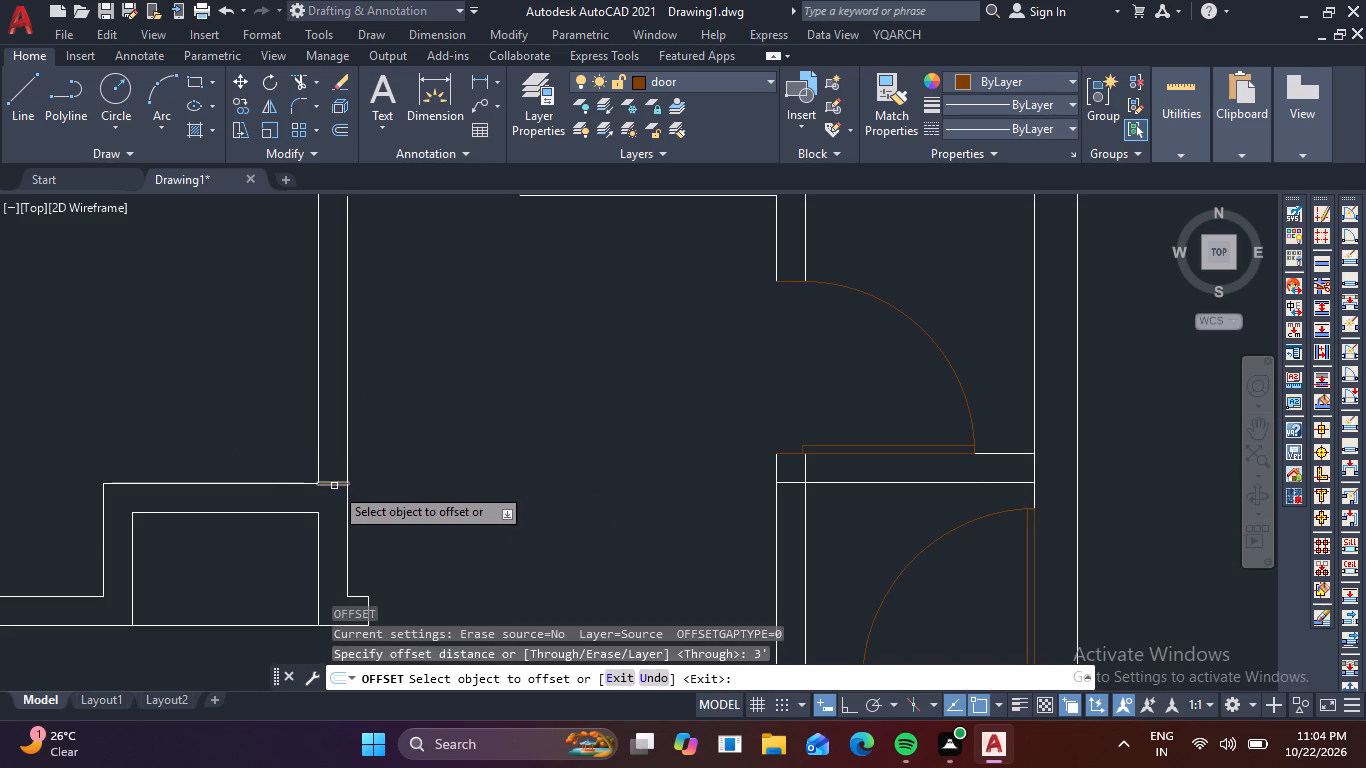
{"action": "left_click", "coordinate": [333, 486]}
{"action": "left_click", "coordinate": [385, 379]}
{"action": "key", "text": "Escape"}
{"action": "key", "text": "Escape"}
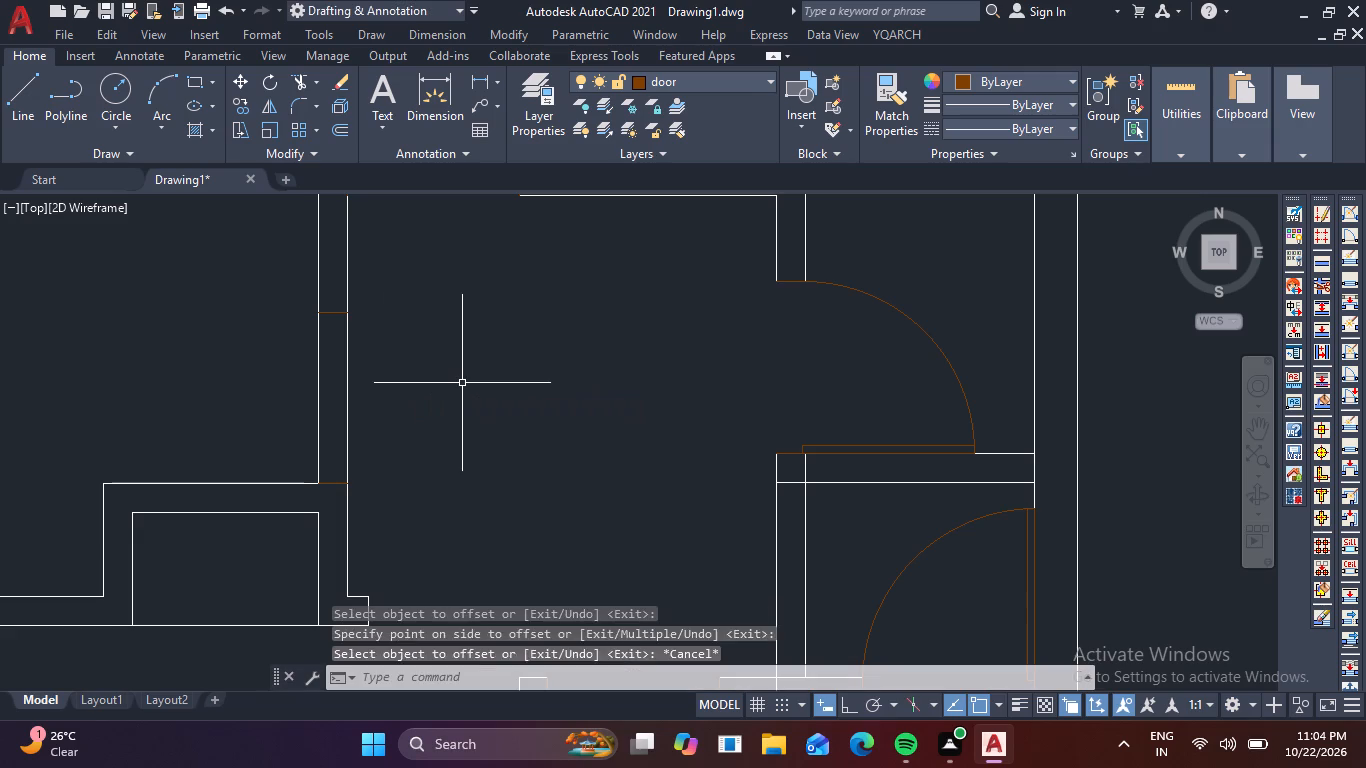
{"action": "key", "text": "Escape"}
Trim both lines of the top-left room's right partition between the two short cross lines to open a doorway.
{"action": "type", "text": "tr"}
{"action": "key", "text": "space"}
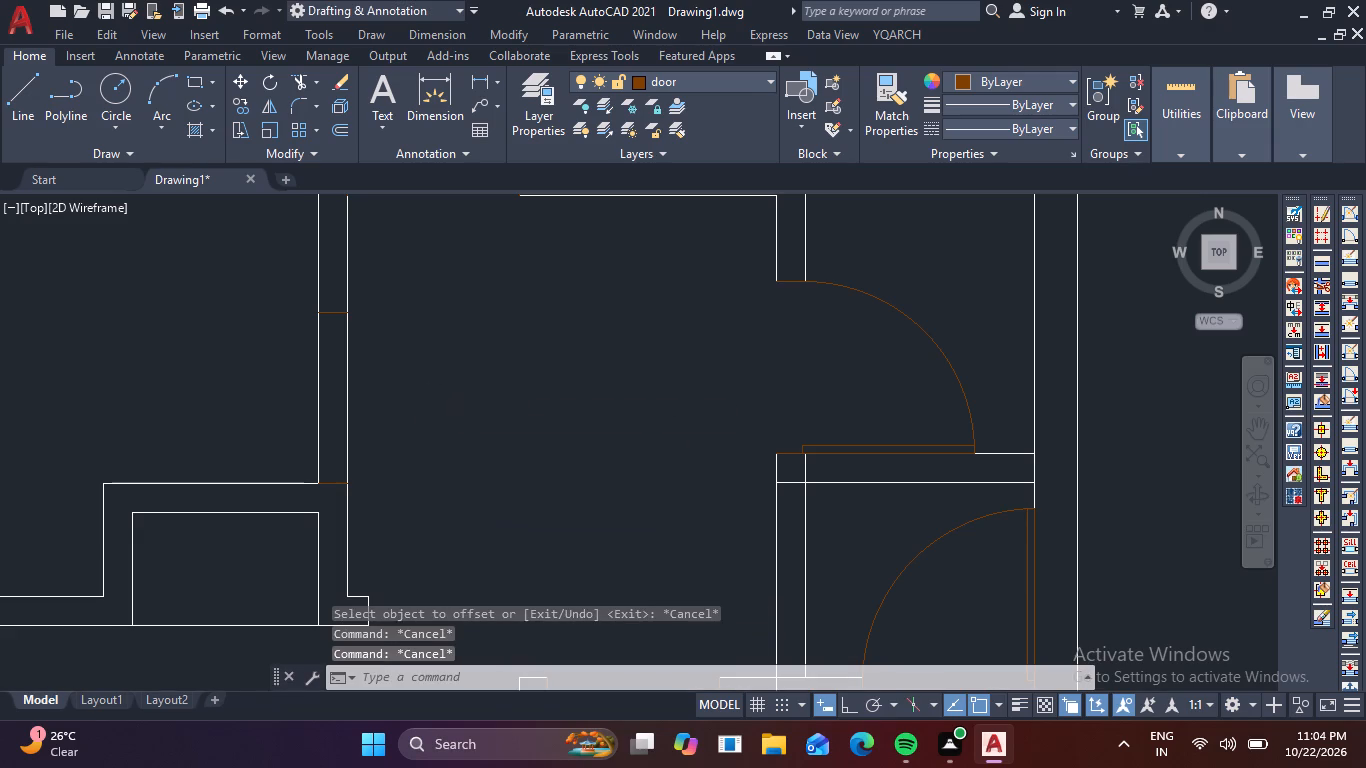
{"action": "left_click_drag", "start_coordinate": [283, 401], "coordinate": [395, 397]}
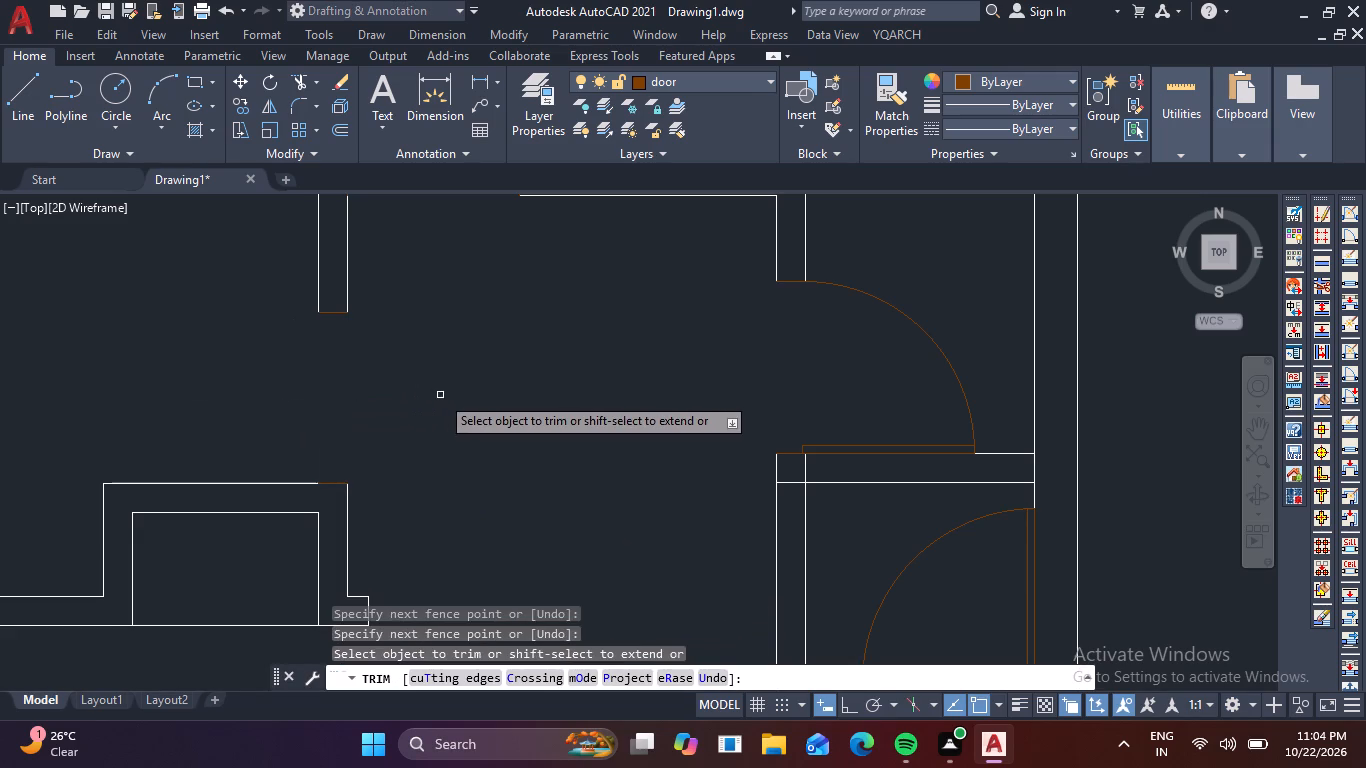
{"action": "key", "text": "Escape"}
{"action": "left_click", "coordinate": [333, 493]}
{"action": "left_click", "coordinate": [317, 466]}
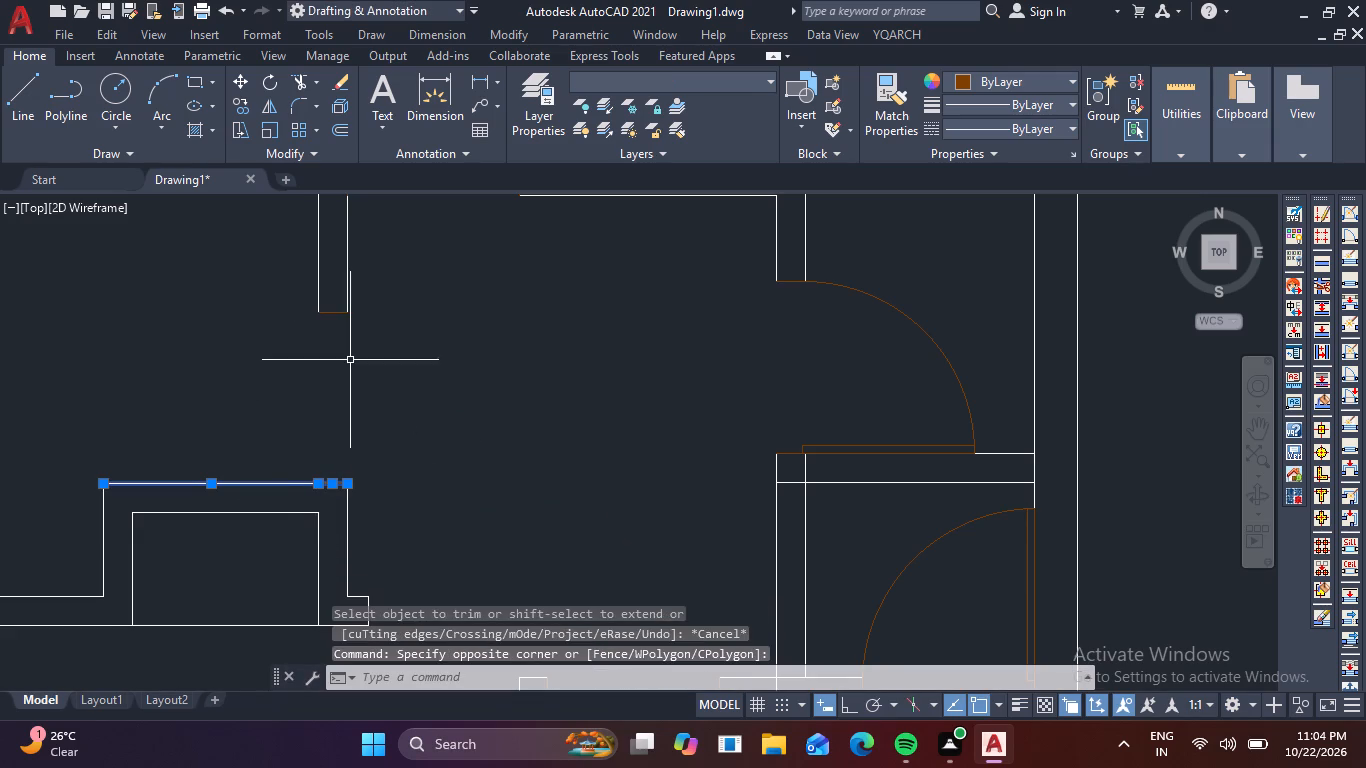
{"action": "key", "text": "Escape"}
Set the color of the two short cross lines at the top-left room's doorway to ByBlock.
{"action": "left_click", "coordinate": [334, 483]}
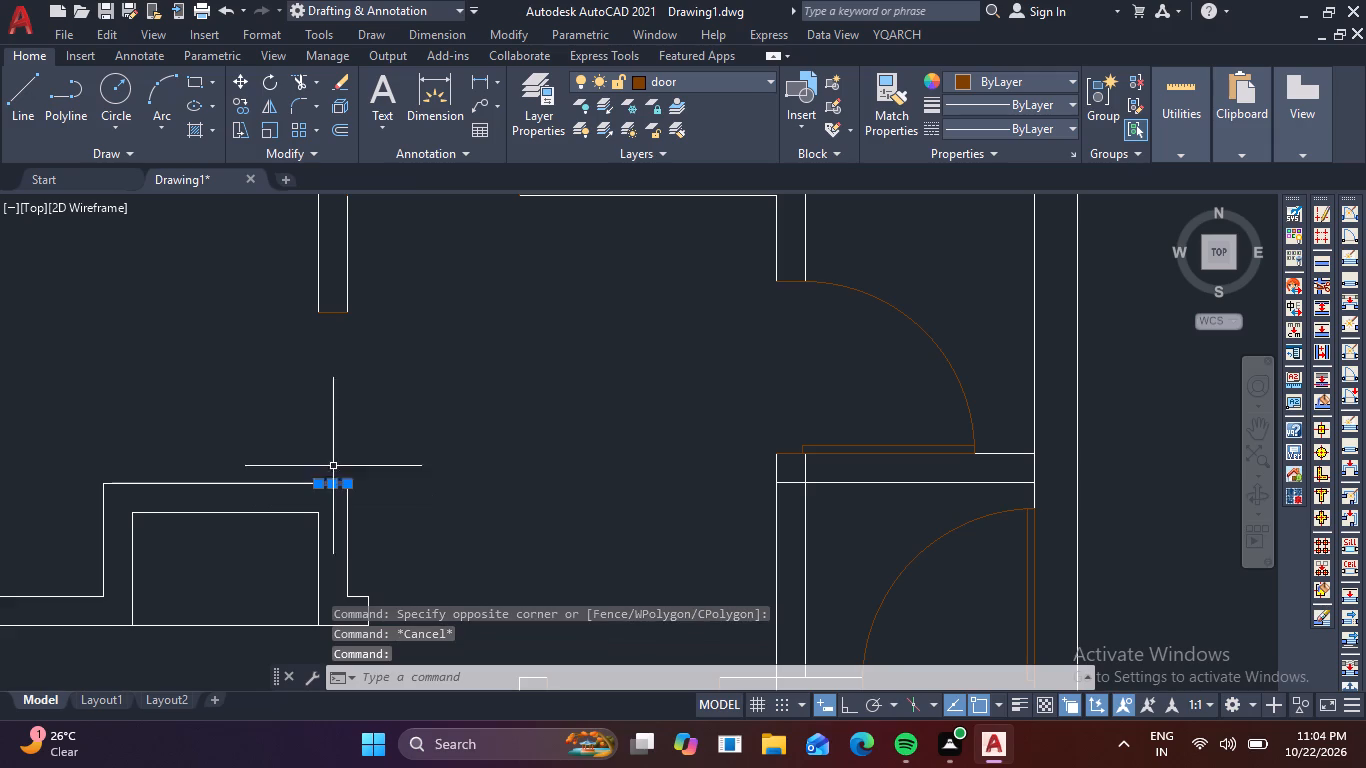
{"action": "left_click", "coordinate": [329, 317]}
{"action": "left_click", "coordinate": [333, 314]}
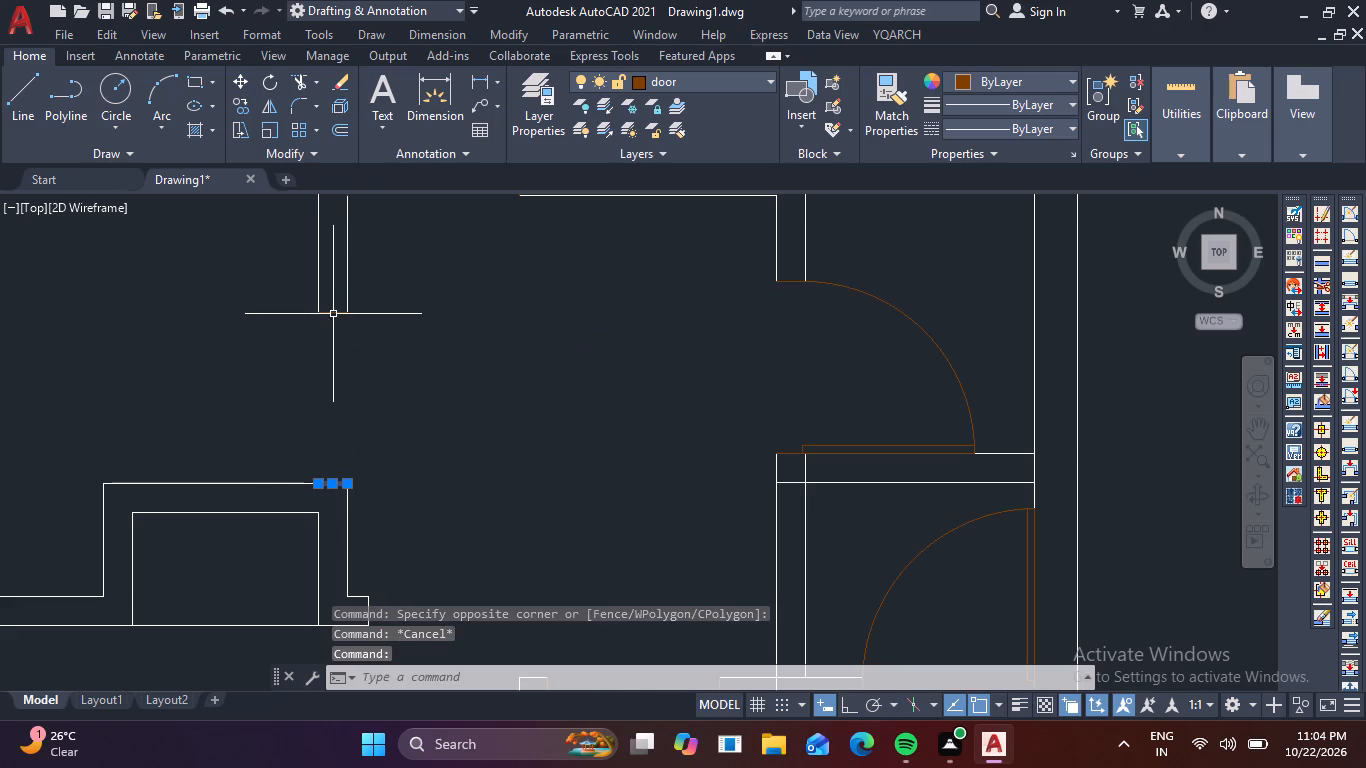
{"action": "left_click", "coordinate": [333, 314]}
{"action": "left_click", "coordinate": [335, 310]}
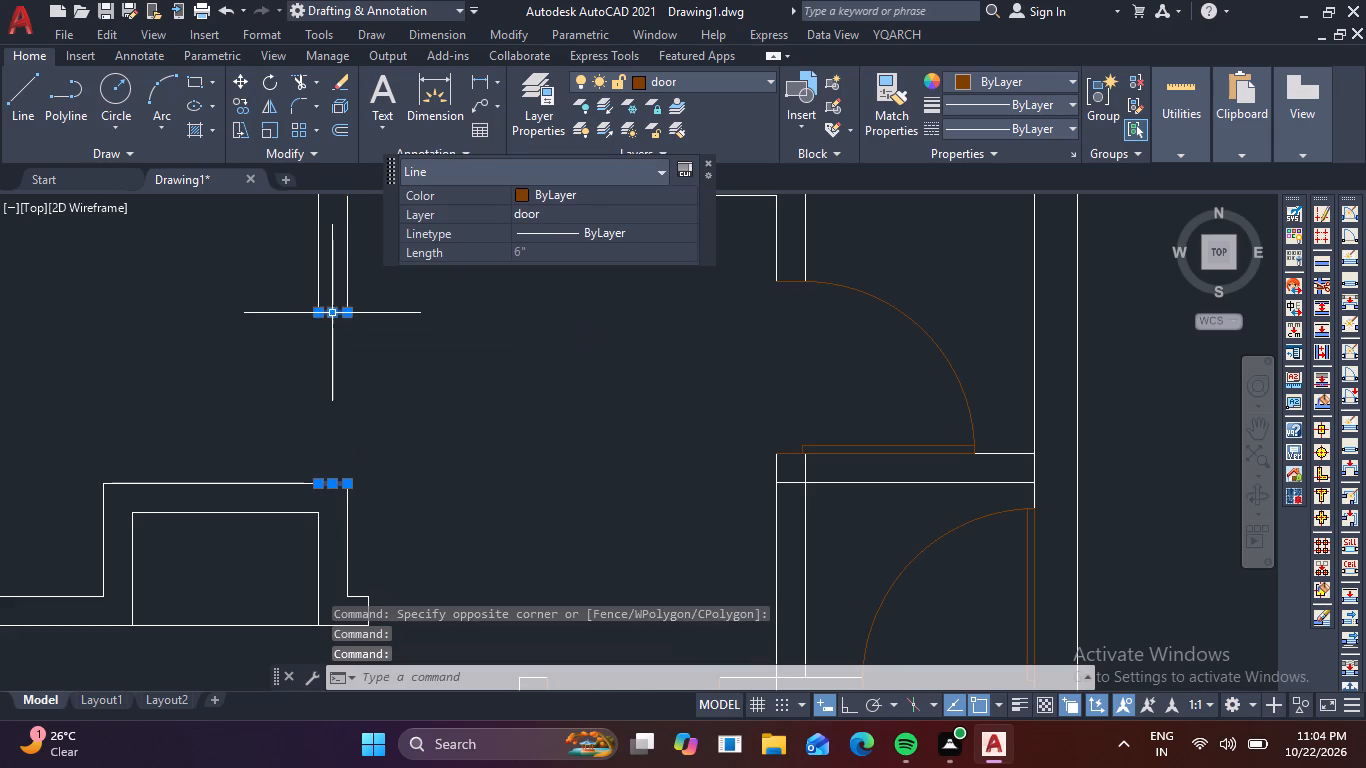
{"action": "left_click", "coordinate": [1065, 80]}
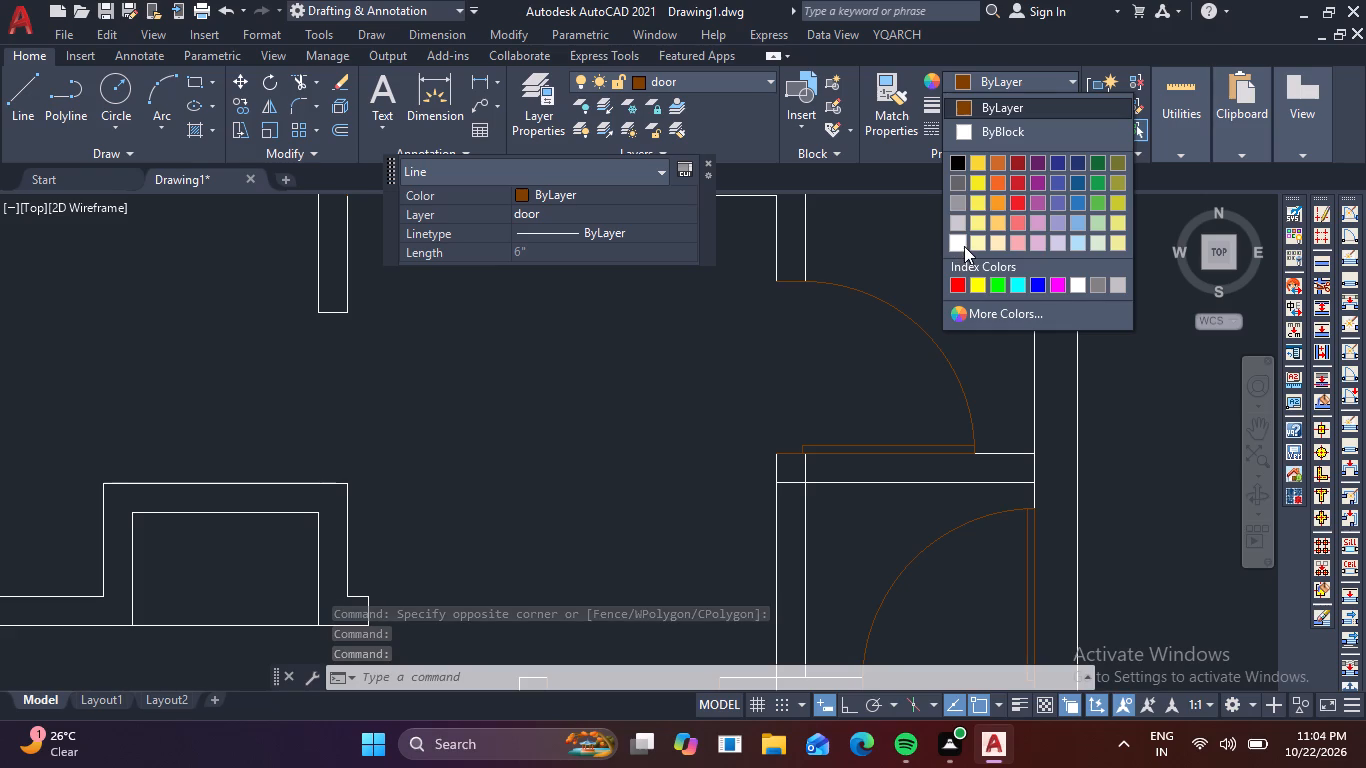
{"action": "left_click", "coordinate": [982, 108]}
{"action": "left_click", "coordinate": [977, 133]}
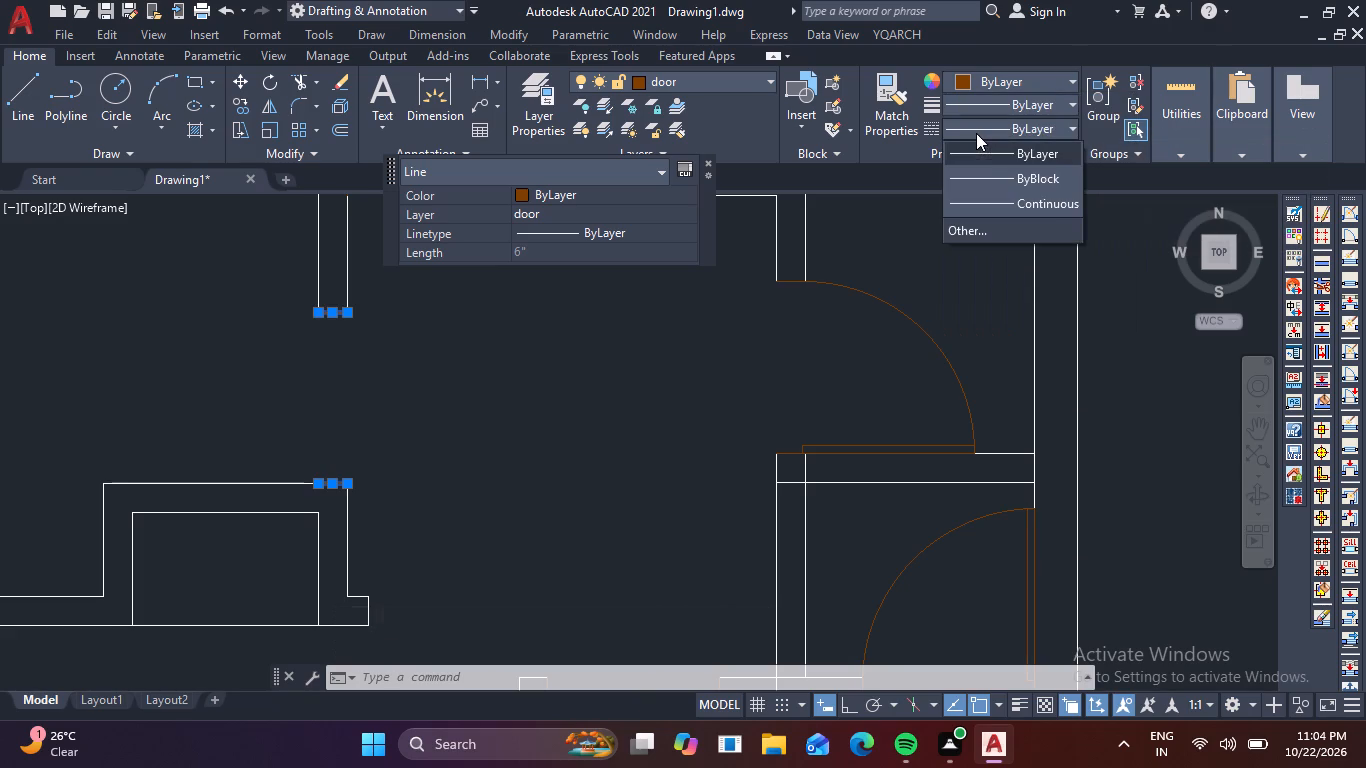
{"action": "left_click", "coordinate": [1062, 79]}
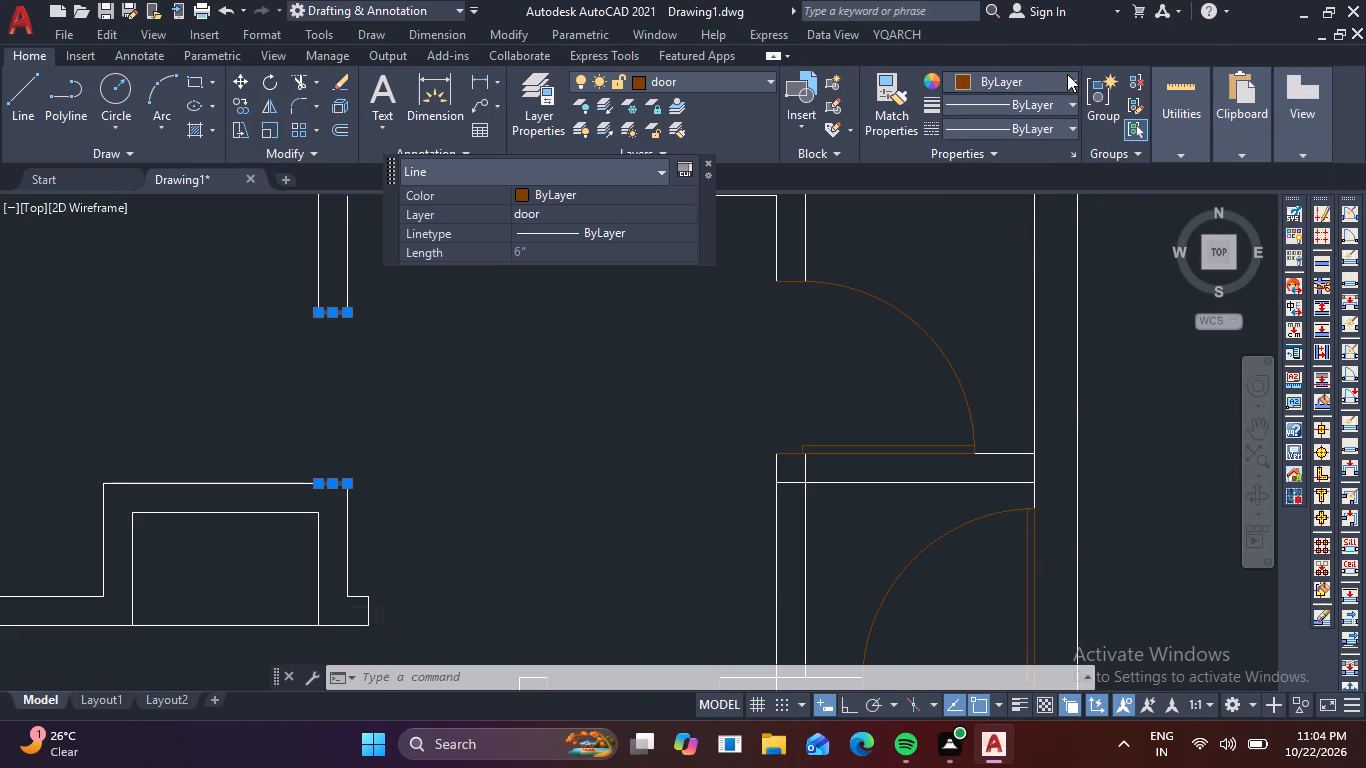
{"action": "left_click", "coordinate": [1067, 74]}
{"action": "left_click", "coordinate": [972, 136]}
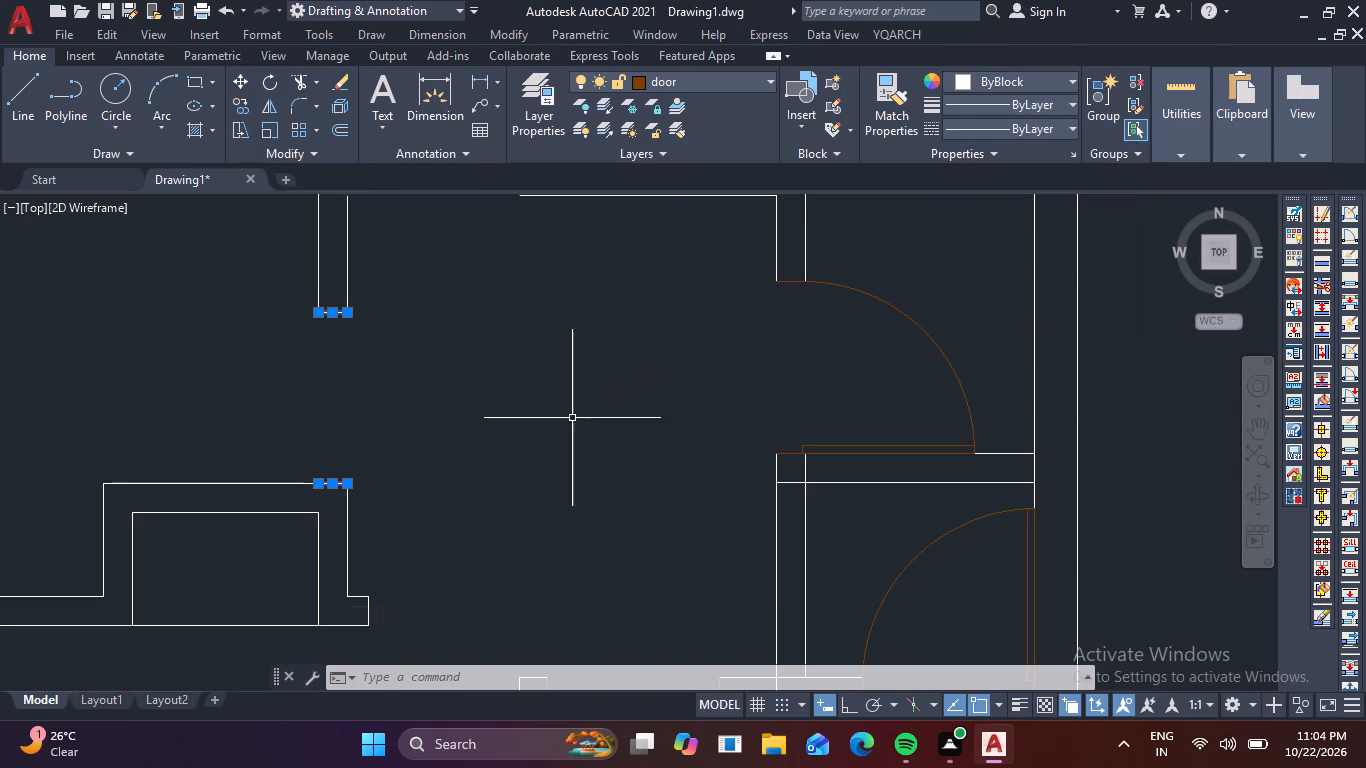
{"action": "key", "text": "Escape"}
Select all outer wall and partition lines of the floor plan, leaving out the doors, and set their color to index 249.
{"action": "scroll", "coordinate": [532, 373], "scroll_direction": "down", "scroll_amount": 2}
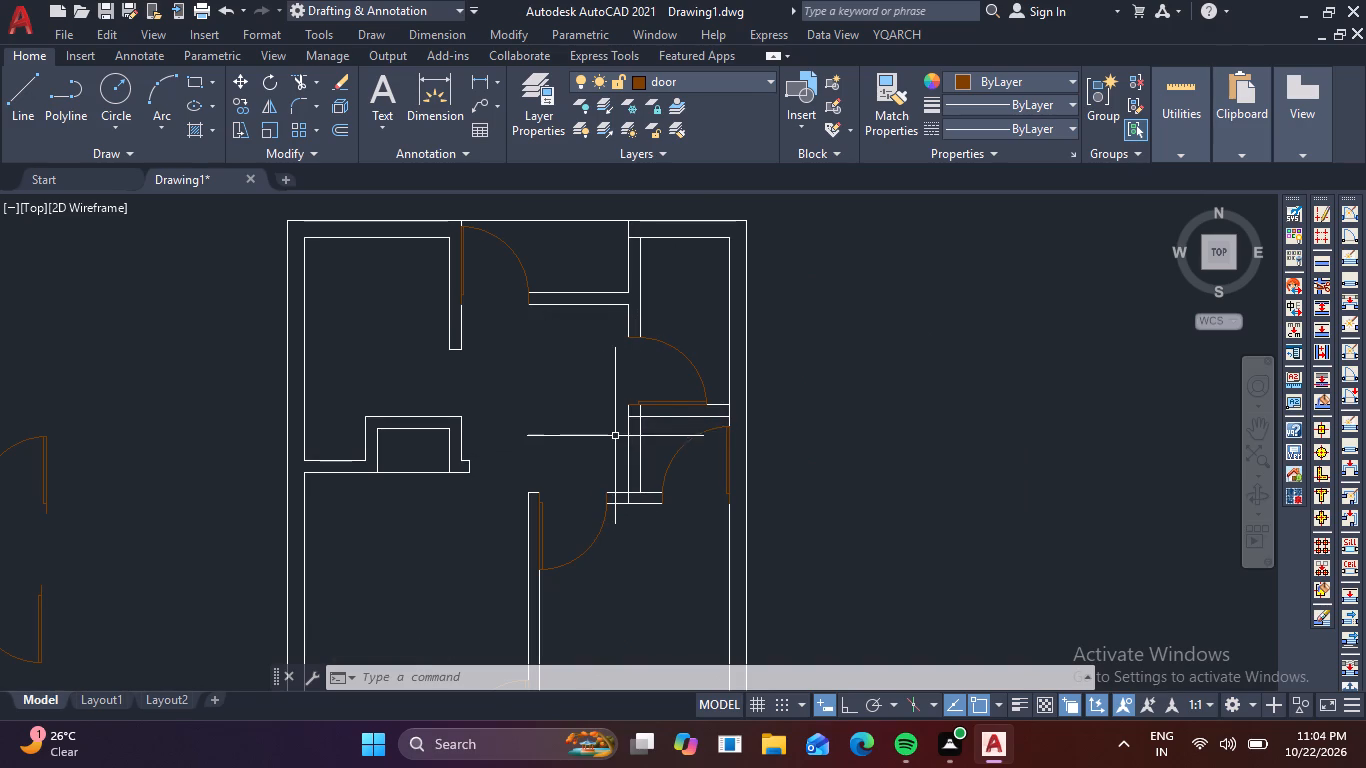
{"action": "scroll", "coordinate": [615, 432], "scroll_direction": "down", "scroll_amount": 1}
{"action": "middle_click_drag", "start_coordinate": [617, 437], "coordinate": [593, 382]}
{"action": "left_click_drag", "start_coordinate": [687, 595], "coordinate": [675, 592]}
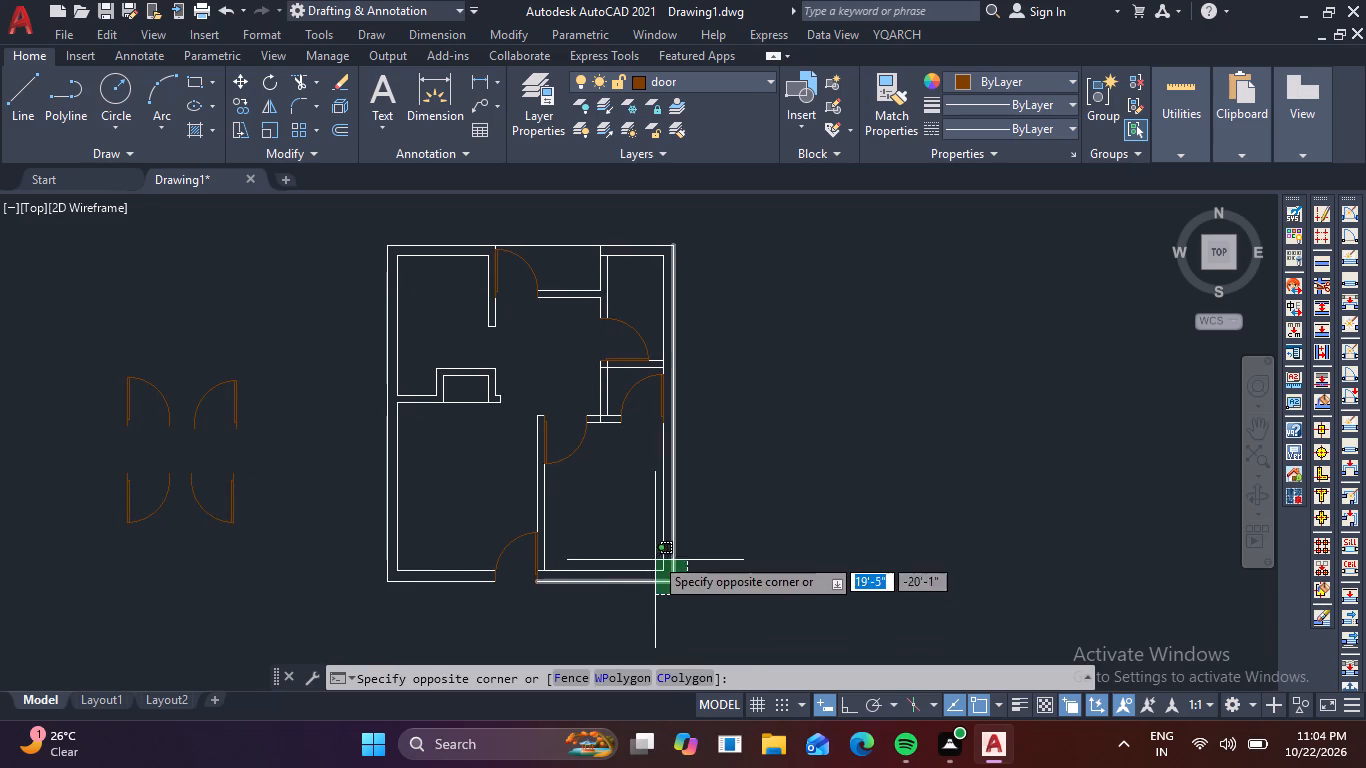
{"action": "left_click", "coordinate": [630, 528]}
{"action": "left_click", "coordinate": [577, 514]}
{"action": "left_click", "coordinate": [512, 493]}
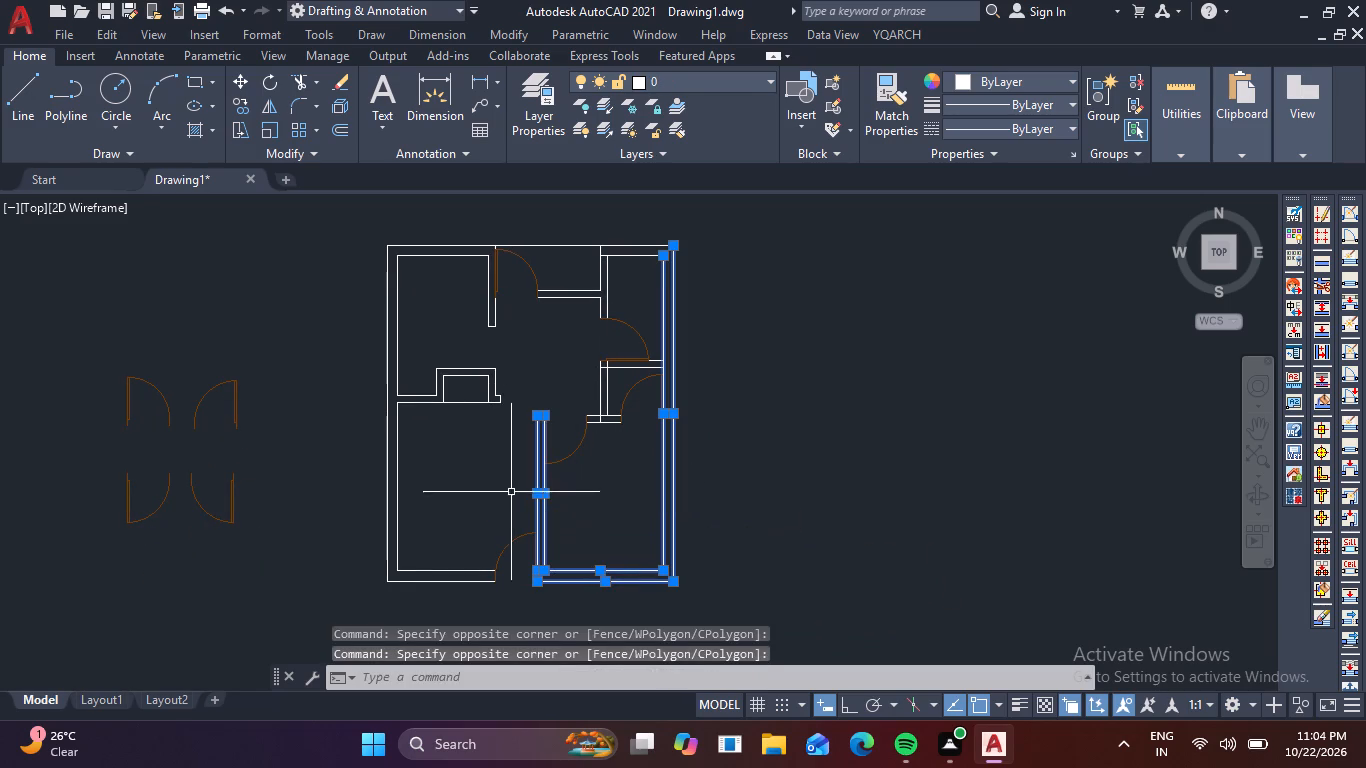
{"action": "left_click", "coordinate": [442, 604]}
{"action": "left_click", "coordinate": [348, 516]}
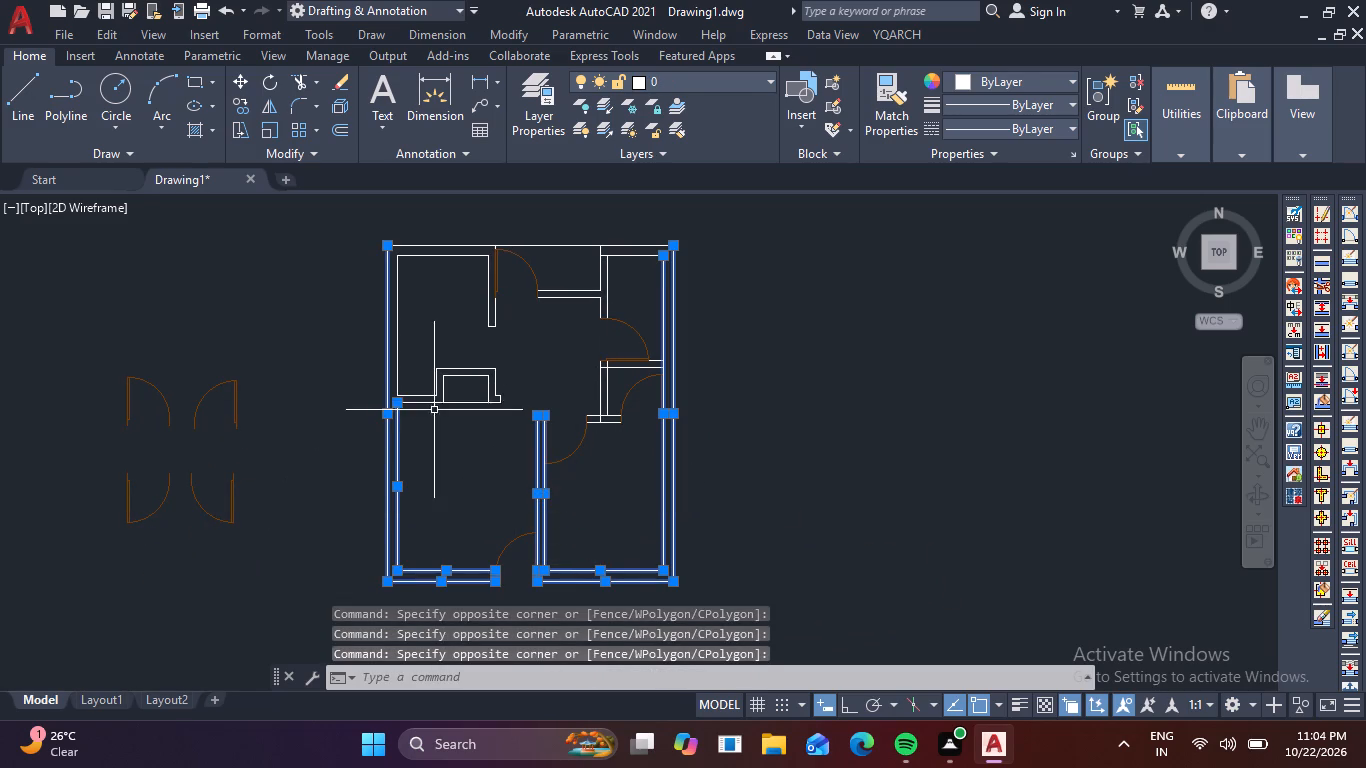
{"action": "left_click", "coordinate": [512, 408]}
{"action": "left_click", "coordinate": [407, 362]}
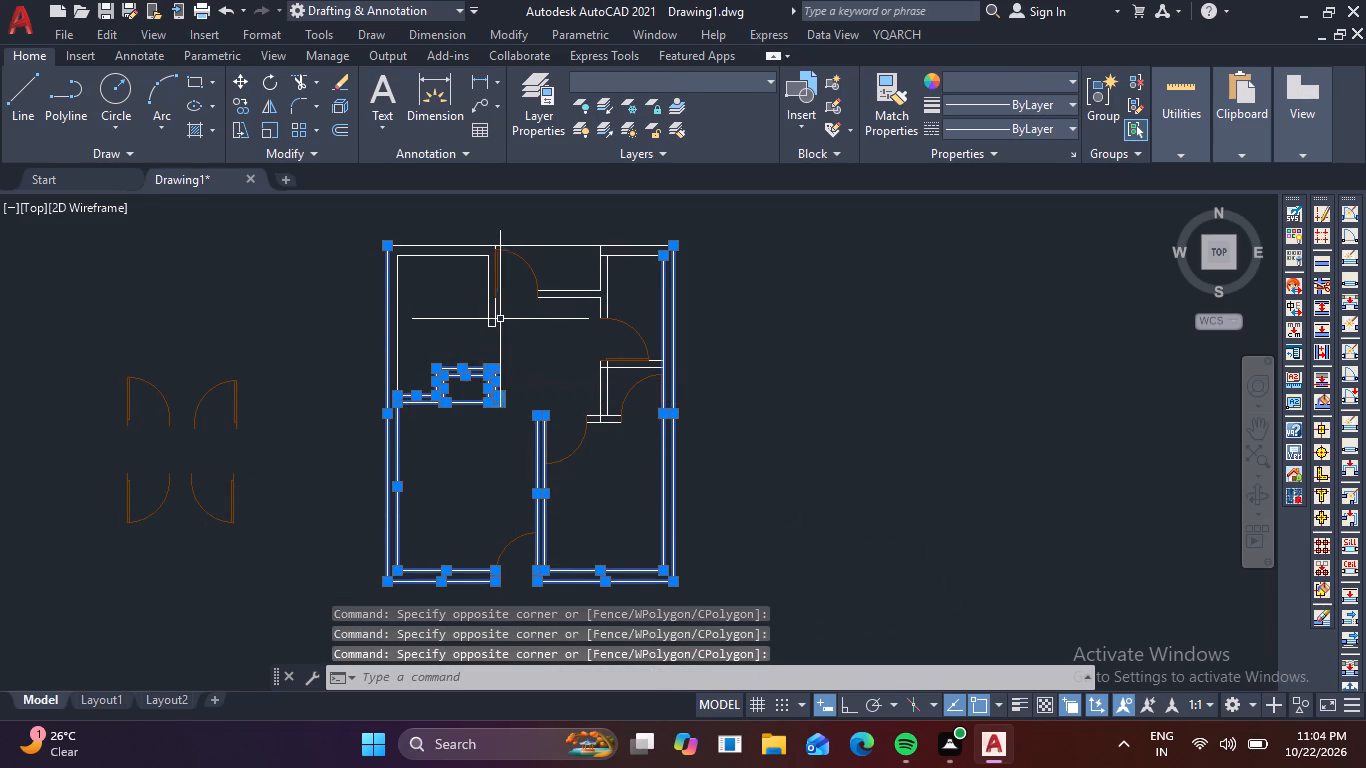
{"action": "left_click", "coordinate": [504, 329]}
{"action": "left_click", "coordinate": [467, 327]}
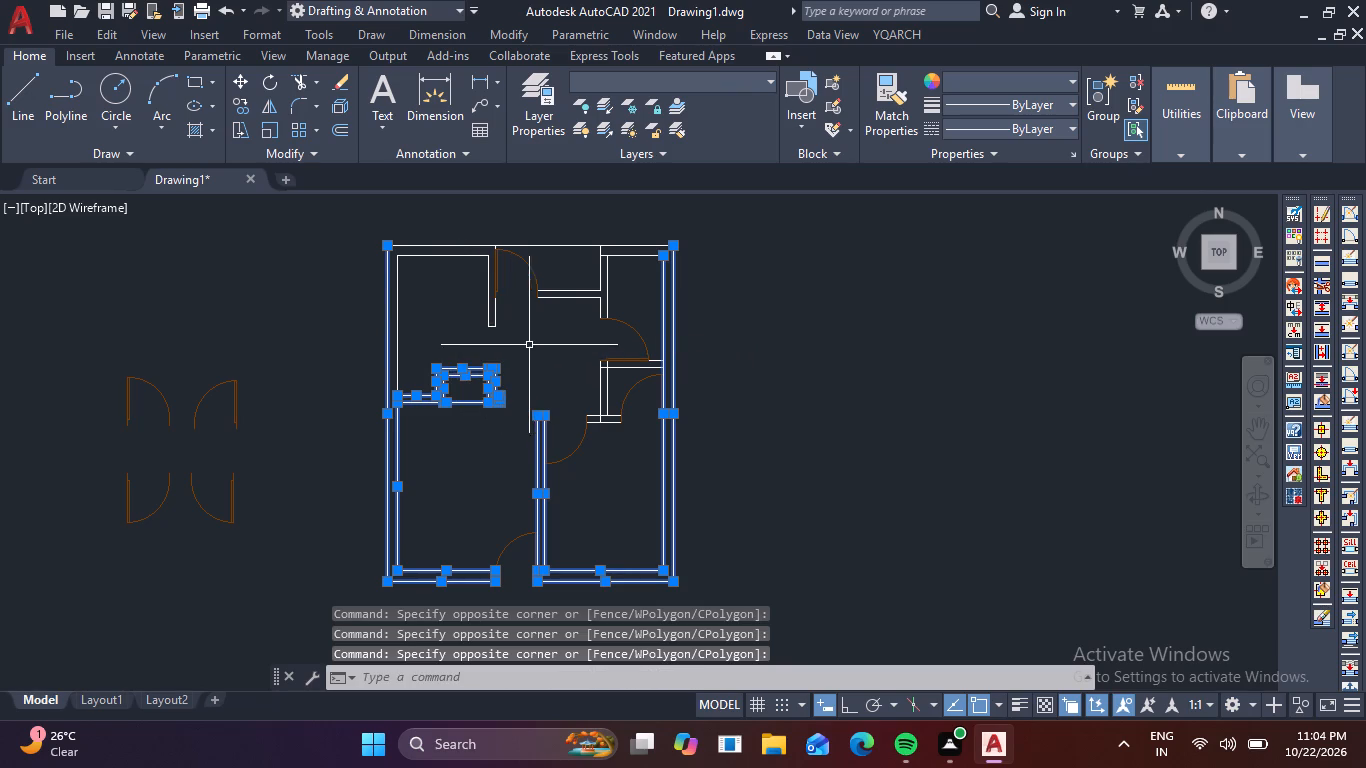
{"action": "left_click_drag", "start_coordinate": [525, 343], "coordinate": [514, 339]}
{"action": "left_click", "coordinate": [460, 312]}
{"action": "left_click", "coordinate": [435, 343]}
{"action": "left_click", "coordinate": [372, 296]}
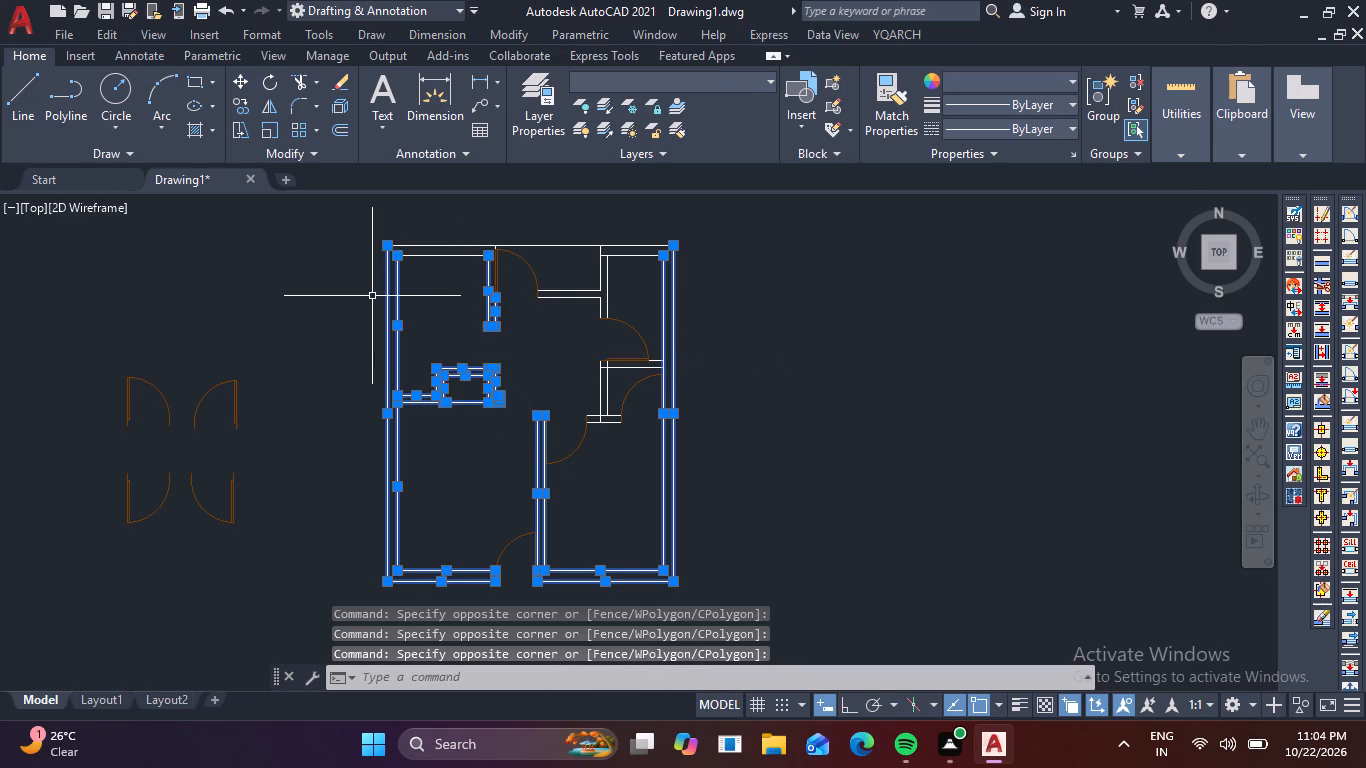
{"action": "left_click_drag", "start_coordinate": [453, 284], "coordinate": [446, 270]}
{"action": "left_click", "coordinate": [415, 214]}
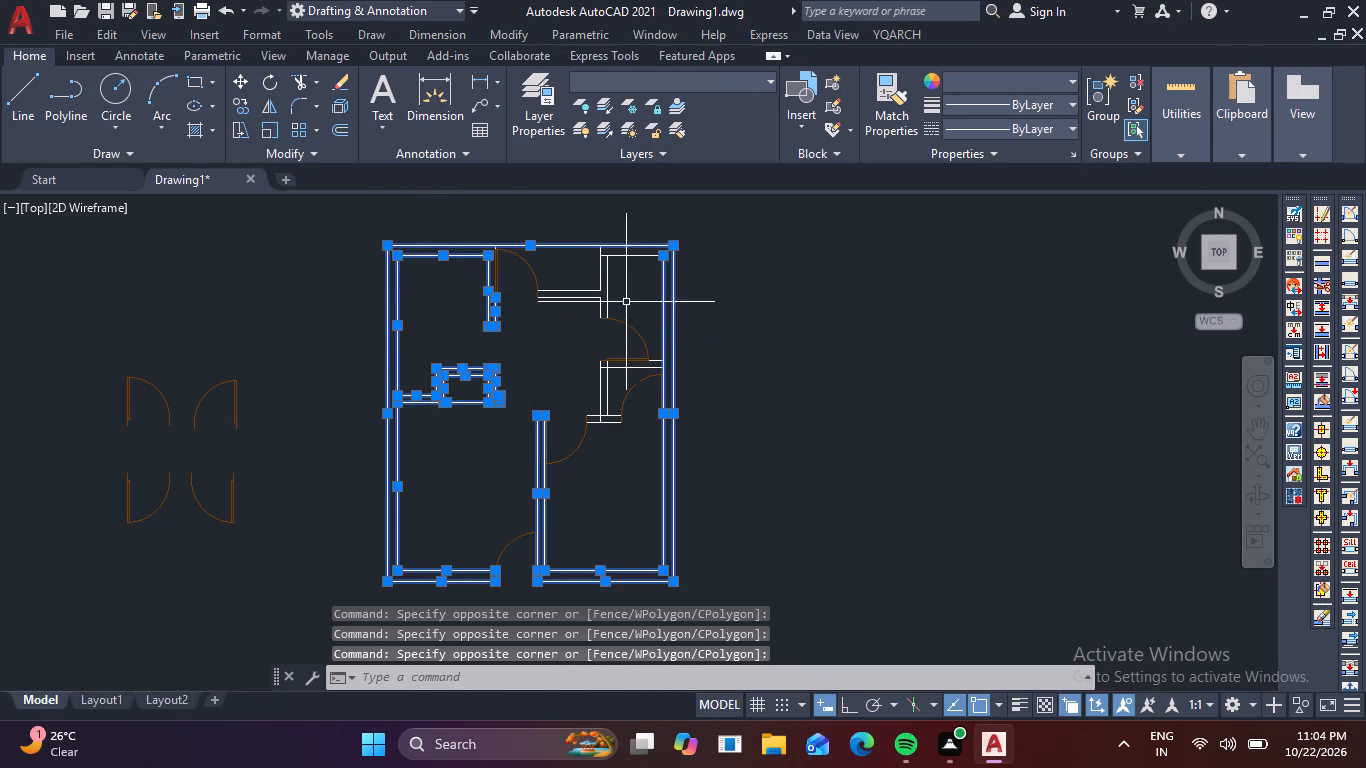
{"action": "left_click", "coordinate": [628, 301]}
{"action": "left_click", "coordinate": [573, 281]}
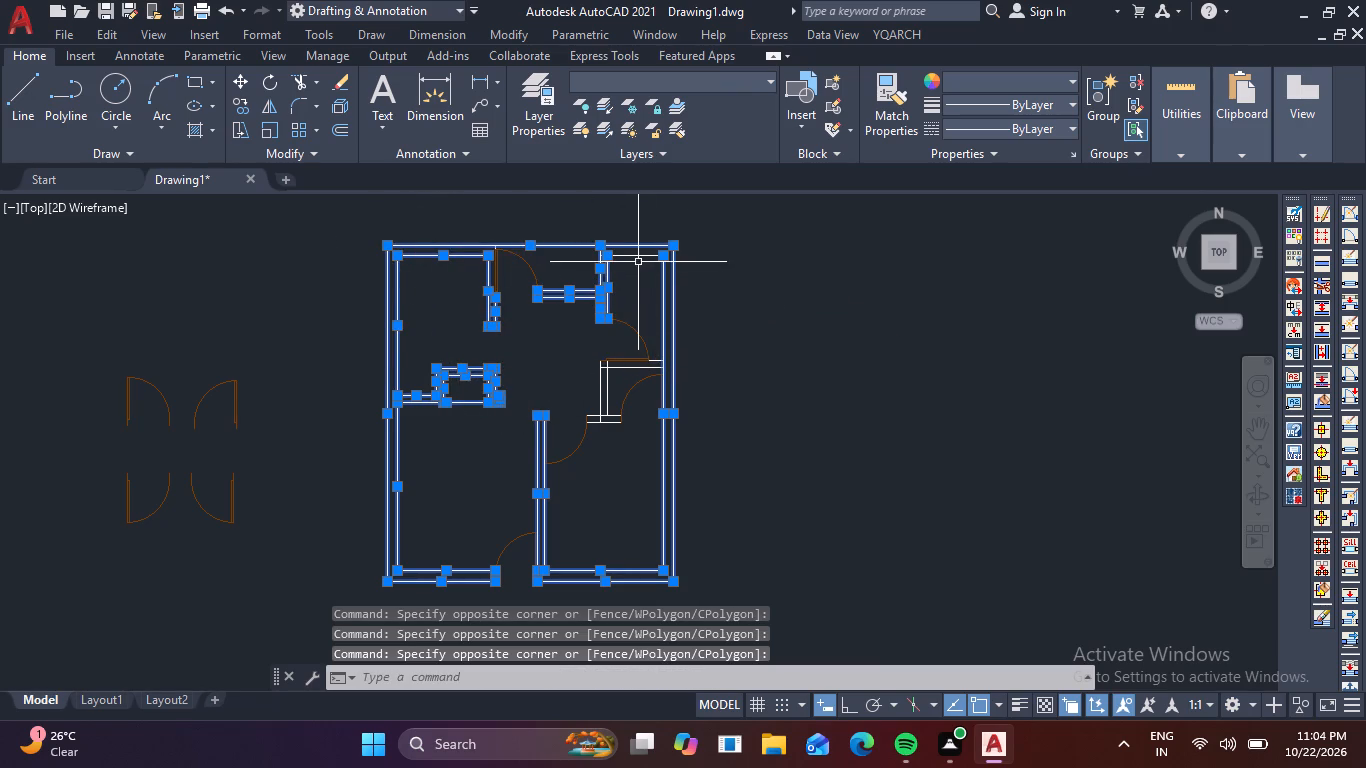
{"action": "left_click", "coordinate": [637, 262]}
{"action": "left_click", "coordinate": [606, 214]}
{"action": "scroll", "coordinate": [623, 299], "scroll_direction": "up", "scroll_amount": 2}
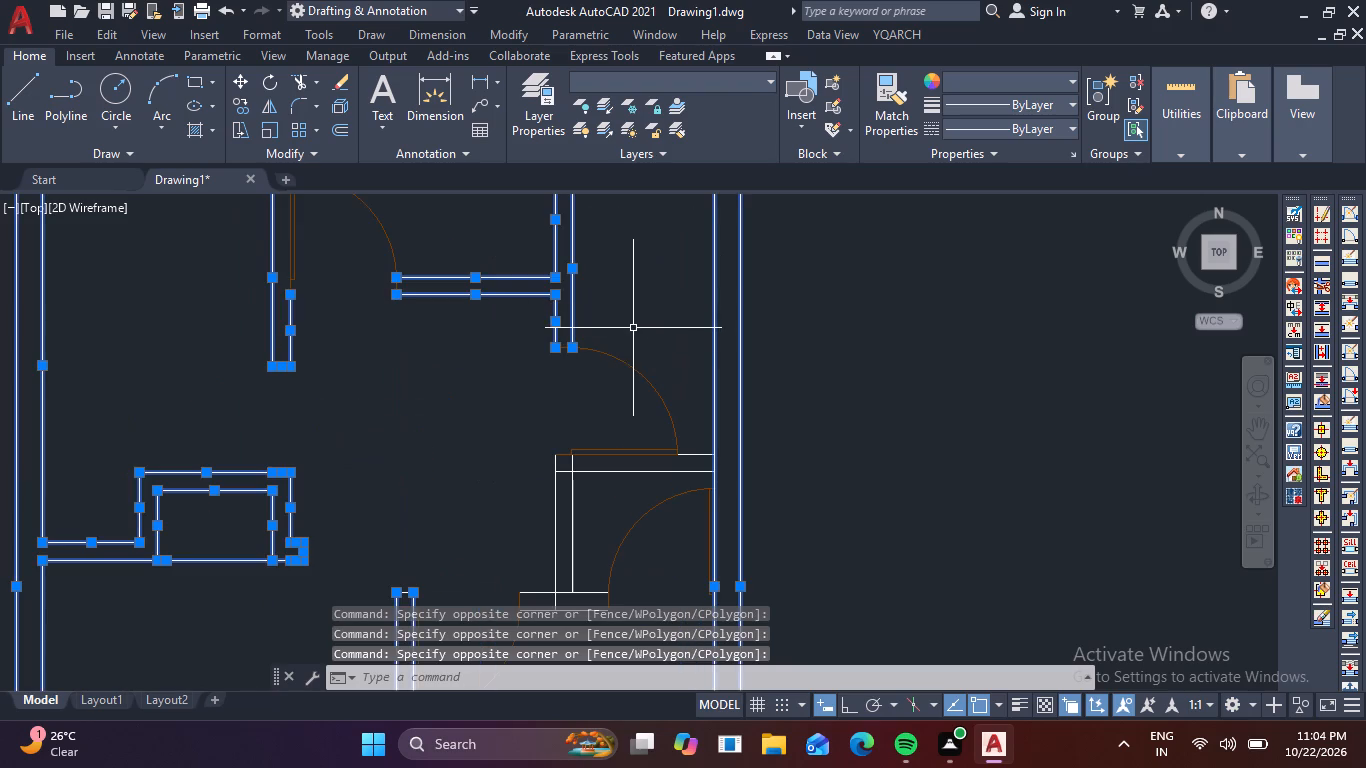
{"action": "scroll", "coordinate": [634, 344], "scroll_direction": "down", "scroll_amount": 1}
{"action": "left_click", "coordinate": [620, 455]}
{"action": "left_click", "coordinate": [556, 436]}
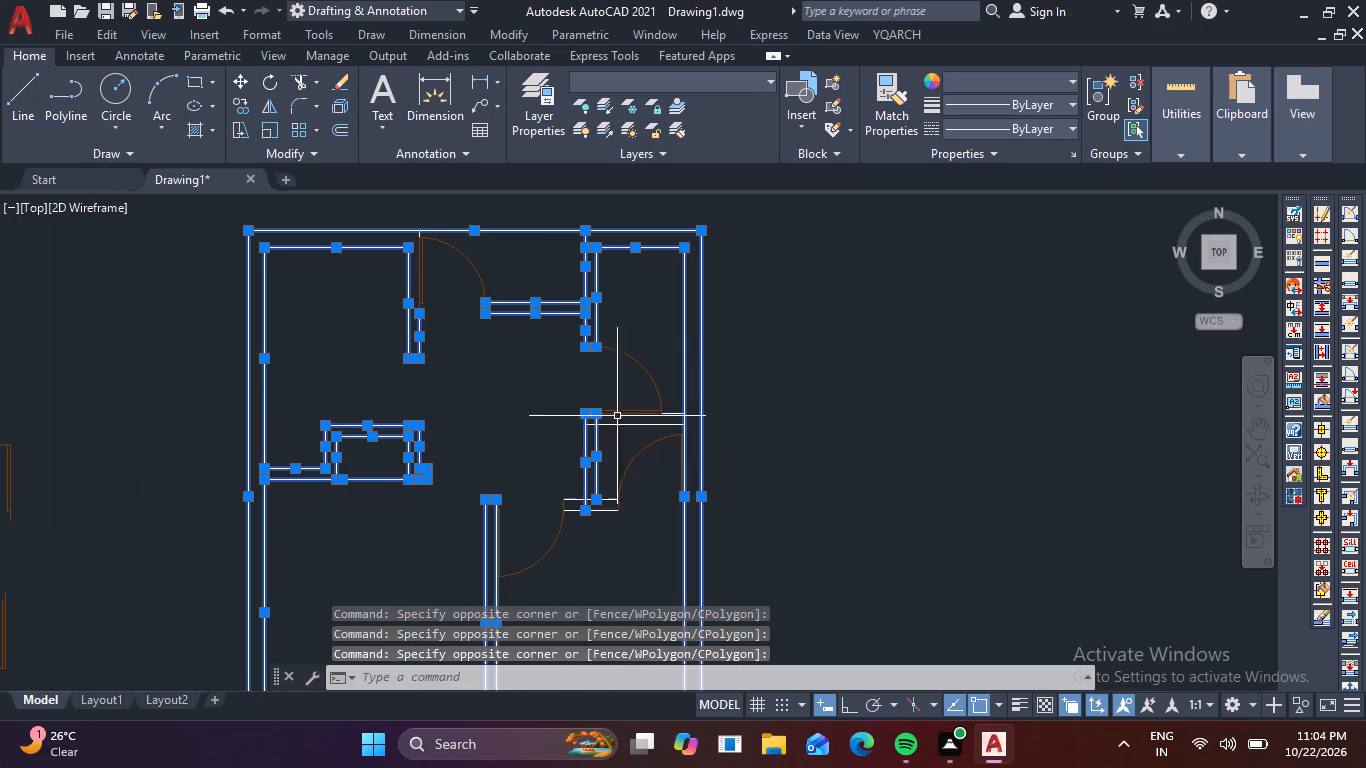
{"action": "scroll", "coordinate": [659, 407], "scroll_direction": "up", "scroll_amount": 5}
{"action": "left_click", "coordinate": [719, 475]}
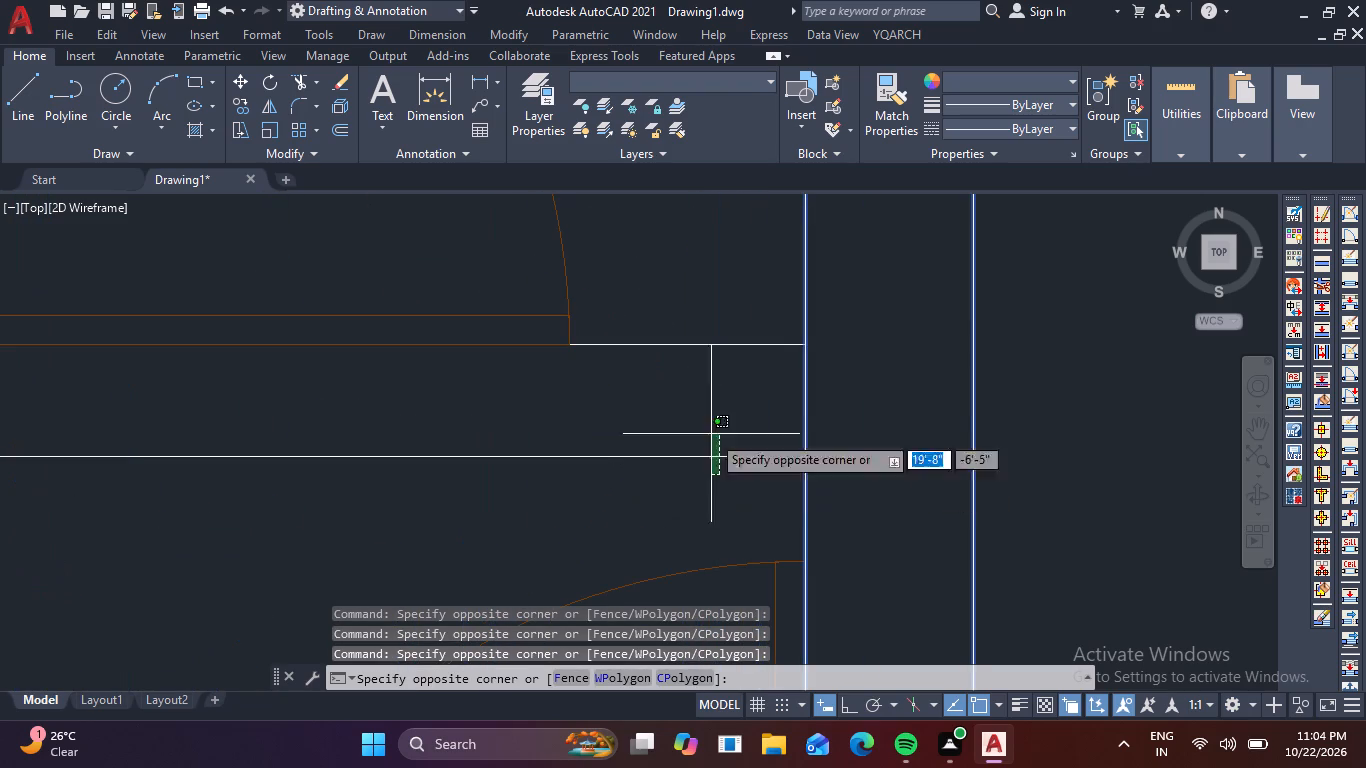
{"action": "left_click", "coordinate": [670, 321]}
{"action": "scroll", "coordinate": [688, 348], "scroll_direction": "down", "scroll_amount": 4}
{"action": "scroll", "coordinate": [588, 523], "scroll_direction": "up", "scroll_amount": 2}
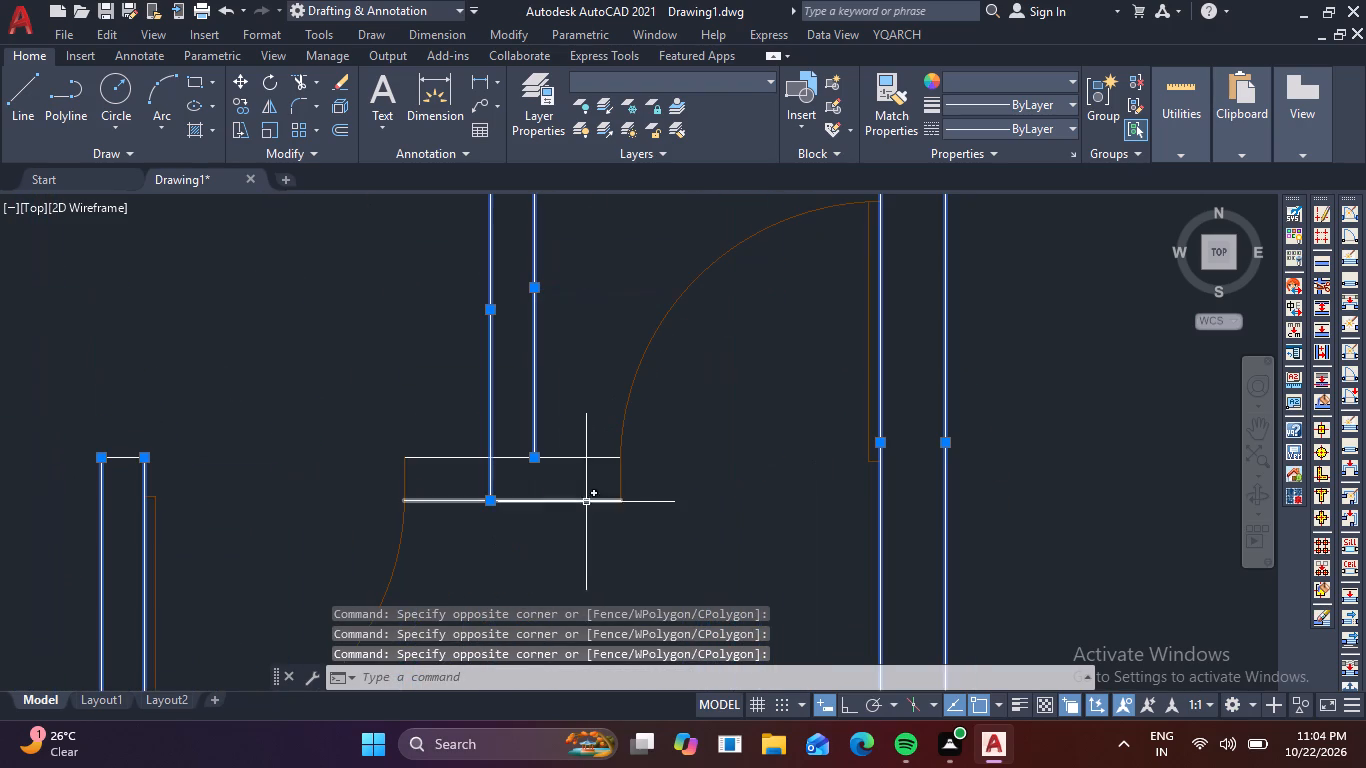
{"action": "left_click_drag", "start_coordinate": [589, 530], "coordinate": [584, 519]}
{"action": "left_click", "coordinate": [455, 418]}
{"action": "scroll", "coordinate": [469, 433], "scroll_direction": "down", "scroll_amount": 1}
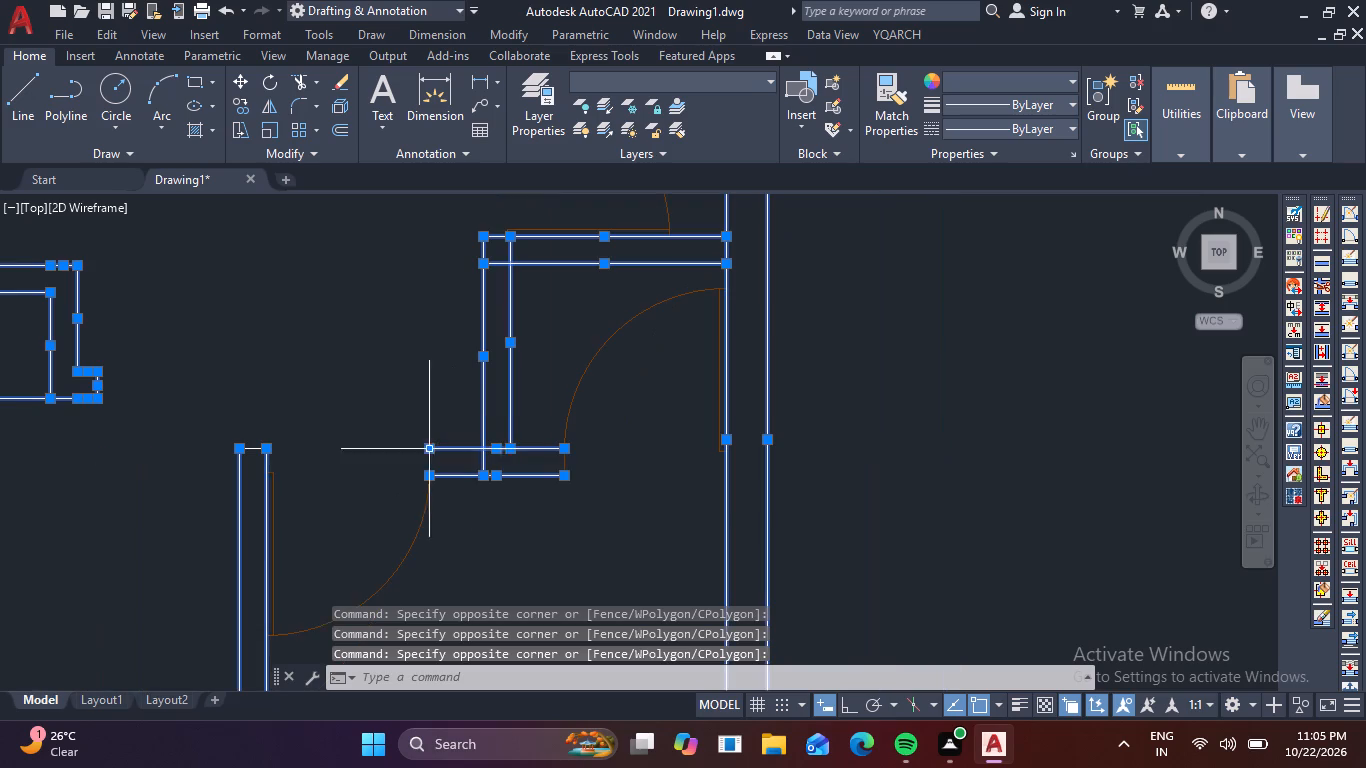
{"action": "left_click", "coordinate": [245, 460]}
{"action": "left_click", "coordinate": [234, 411]}
{"action": "scroll", "coordinate": [285, 391], "scroll_direction": "down", "scroll_amount": 2}
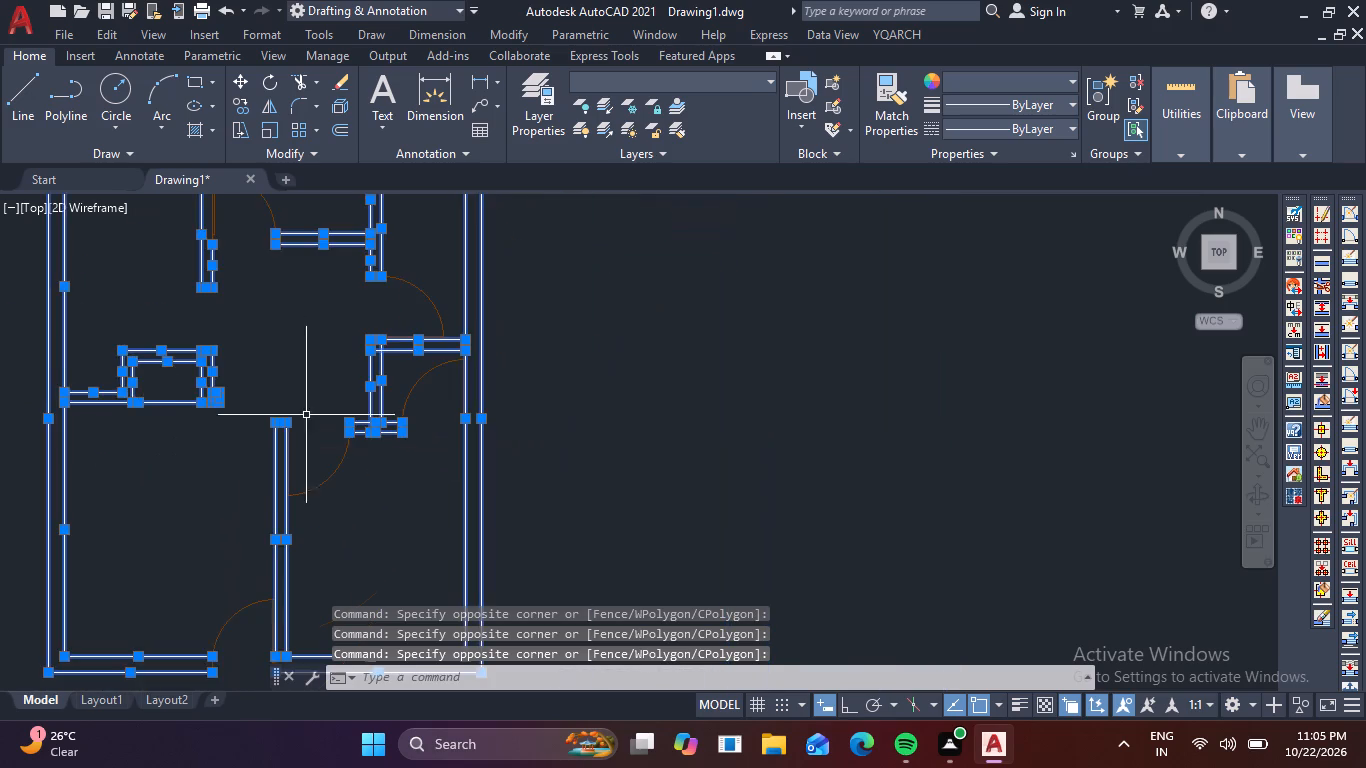
{"action": "middle_click_drag", "start_coordinate": [313, 407], "coordinate": [426, 524]}
{"action": "scroll", "coordinate": [283, 470], "scroll_direction": "up", "scroll_amount": 2}
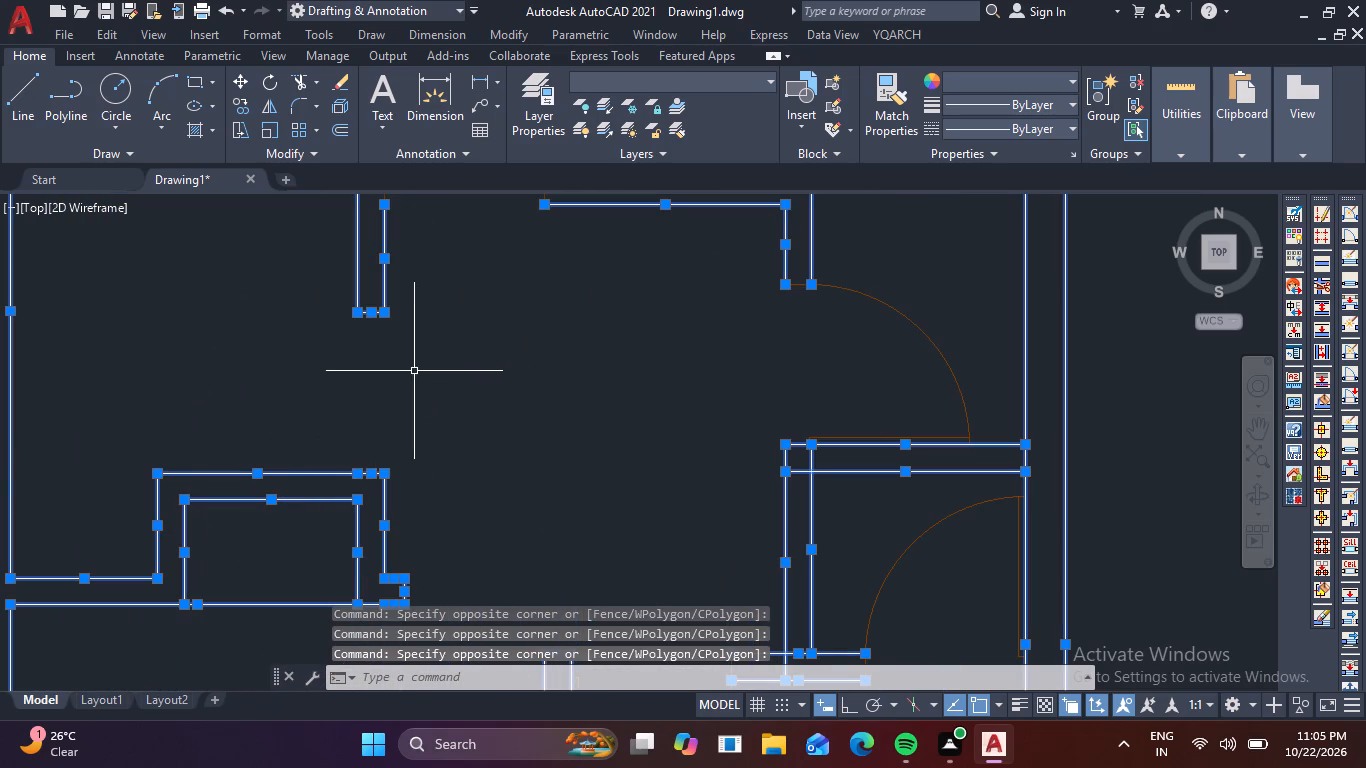
{"action": "scroll", "coordinate": [452, 389], "scroll_direction": "down", "scroll_amount": 2}
{"action": "scroll", "coordinate": [379, 474], "scroll_direction": "up", "scroll_amount": 3}
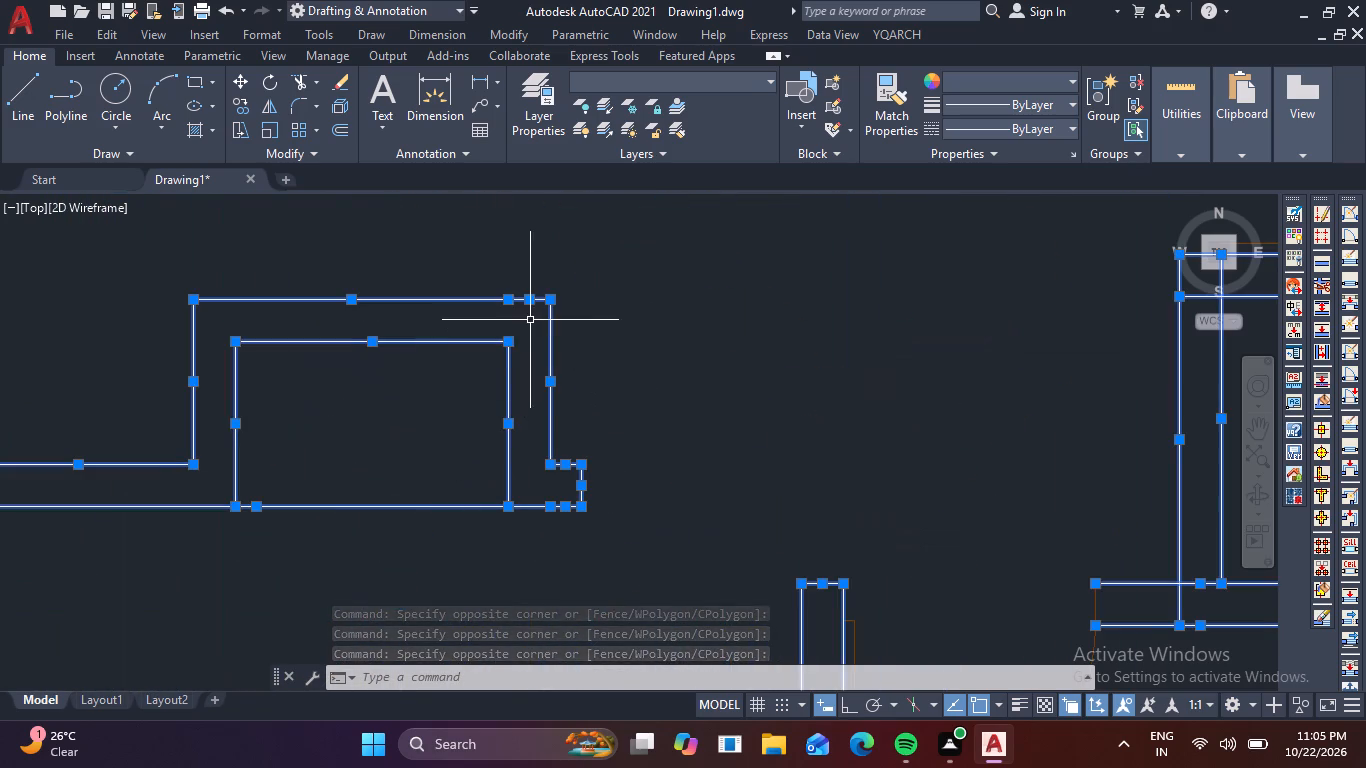
{"action": "scroll", "coordinate": [533, 312], "scroll_direction": "up", "scroll_amount": 1}
{"action": "scroll", "coordinate": [547, 312], "scroll_direction": "down", "scroll_amount": 2}
{"action": "scroll", "coordinate": [662, 281], "scroll_direction": "down", "scroll_amount": 1}
{"action": "middle_click_drag", "start_coordinate": [672, 296], "coordinate": [568, 494]}
{"action": "middle_click_drag", "start_coordinate": [513, 258], "coordinate": [539, 418]}
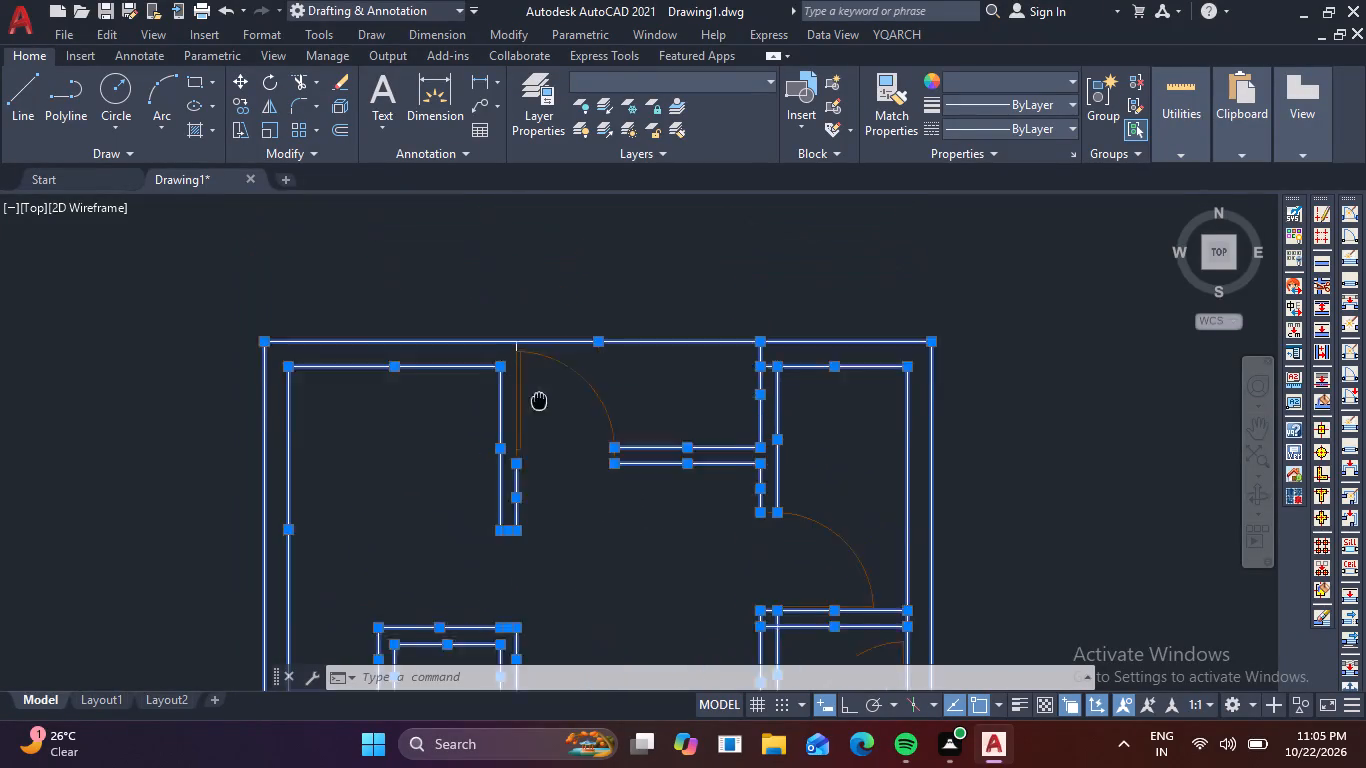
{"action": "middle_click_drag", "start_coordinate": [539, 418], "coordinate": [537, 474]}
{"action": "scroll", "coordinate": [515, 427], "scroll_direction": "up", "scroll_amount": 4}
{"action": "left_click", "coordinate": [512, 460]}
{"action": "left_click", "coordinate": [430, 435]}
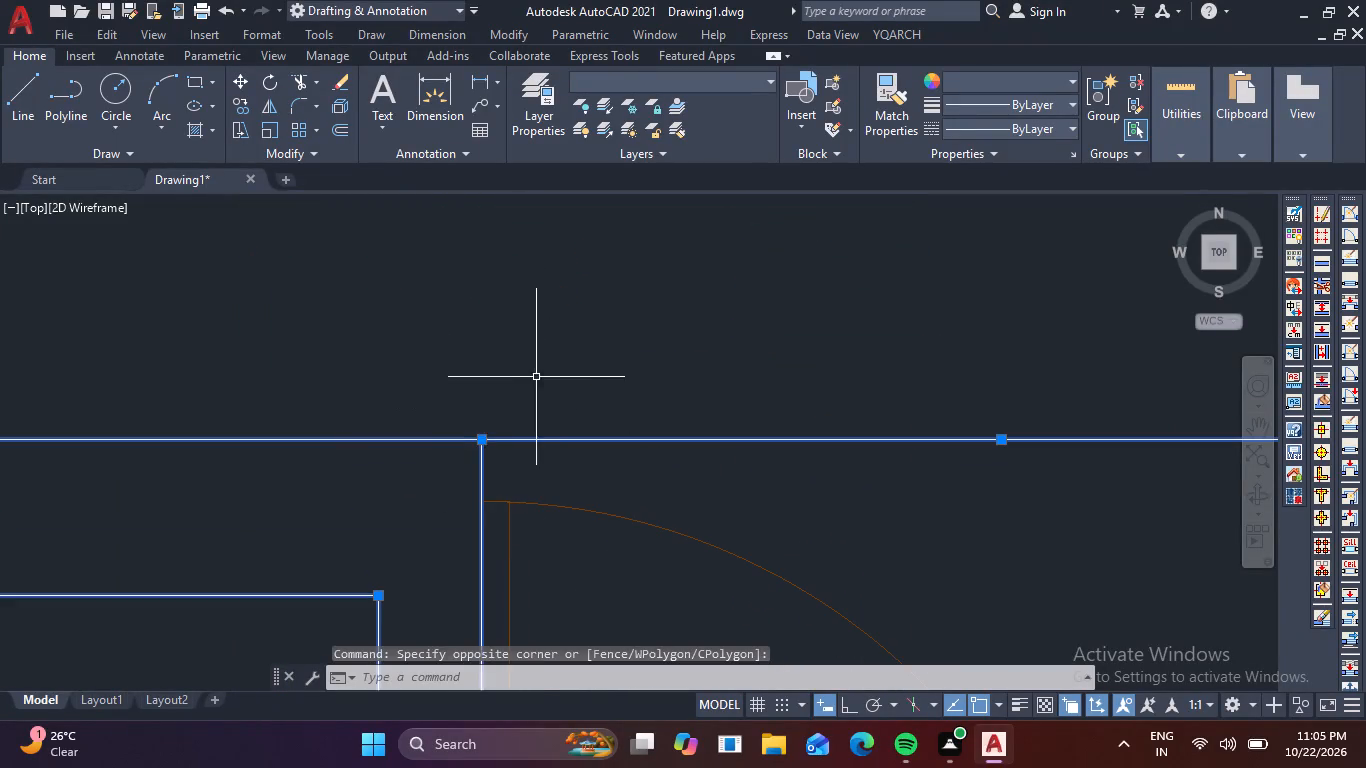
{"action": "scroll", "coordinate": [544, 373], "scroll_direction": "down", "scroll_amount": 4}
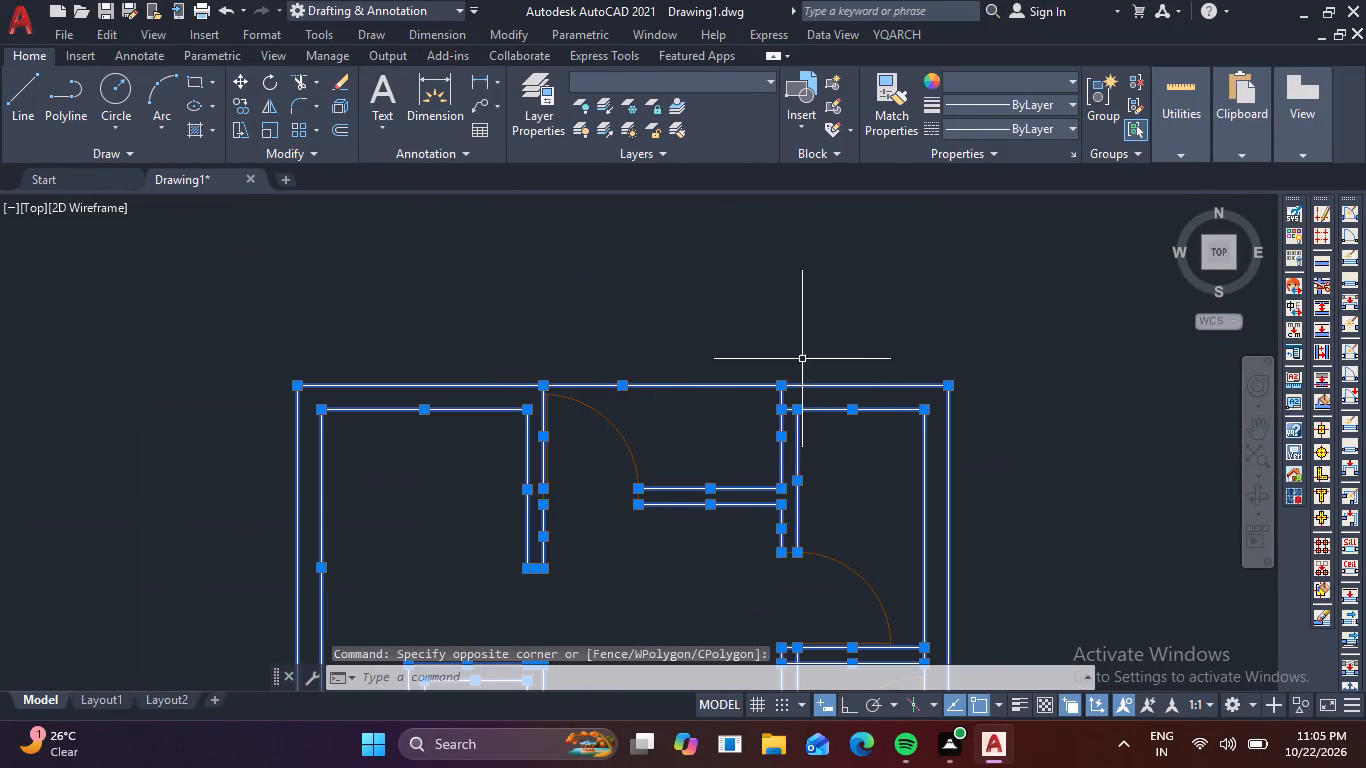
{"action": "scroll", "coordinate": [783, 336], "scroll_direction": "down", "scroll_amount": 1}
{"action": "middle_click_drag", "start_coordinate": [729, 496], "coordinate": [655, 342]}
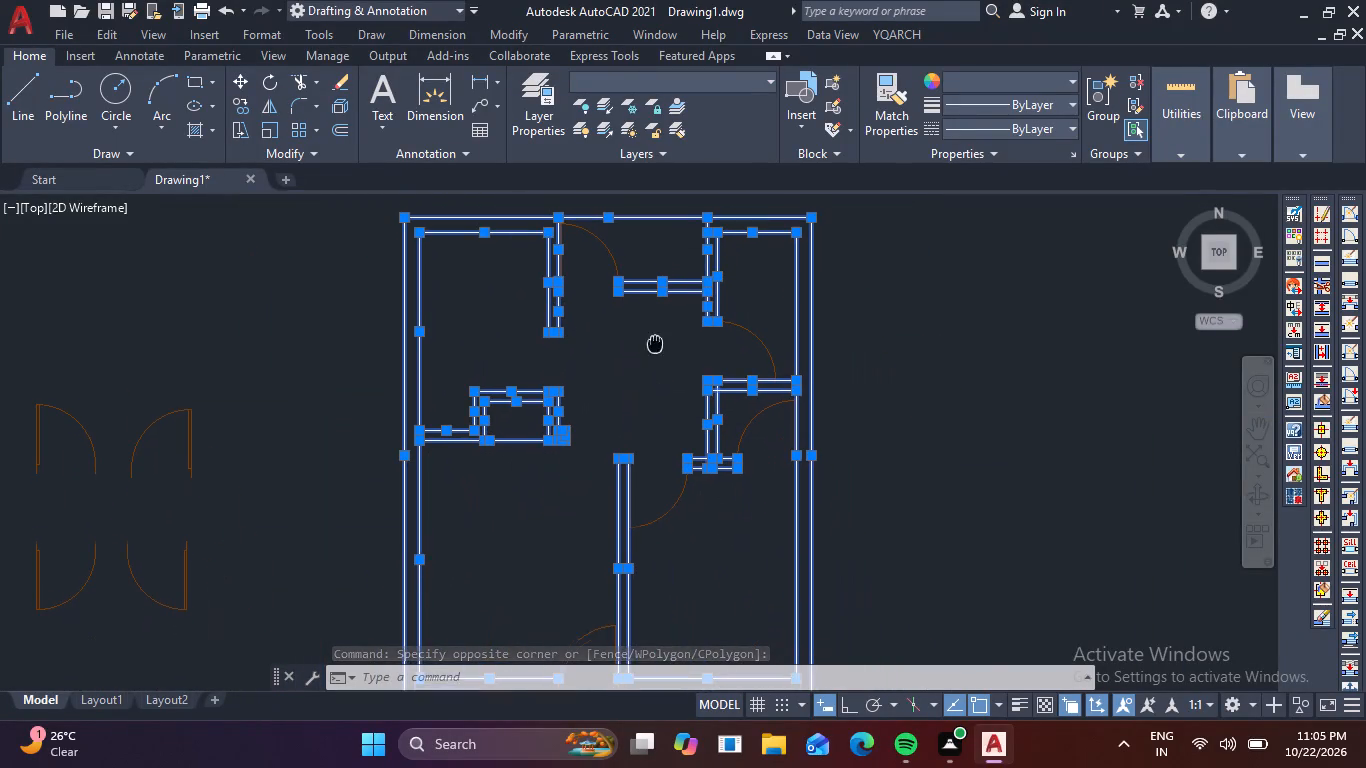
{"action": "middle_click_drag", "start_coordinate": [655, 342], "coordinate": [656, 339]}
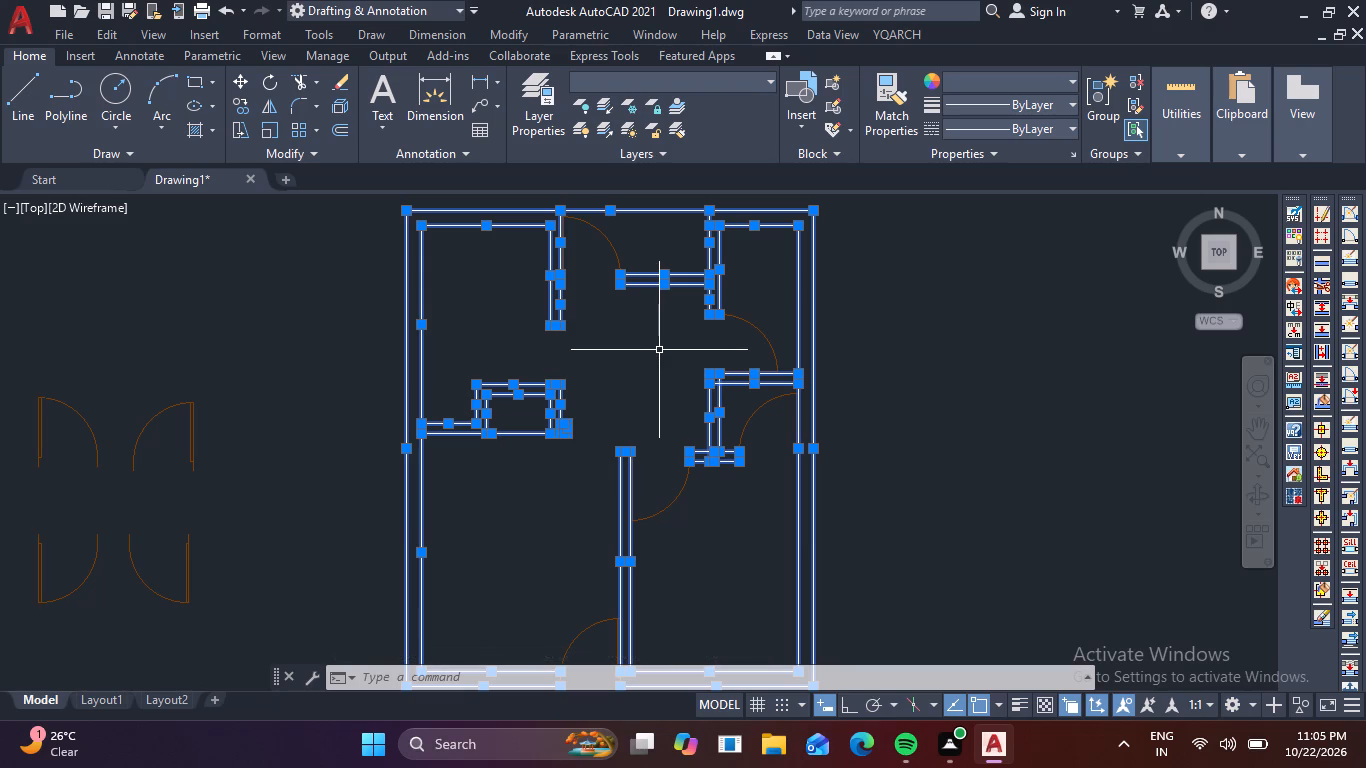
{"action": "left_click", "coordinate": [1073, 76]}
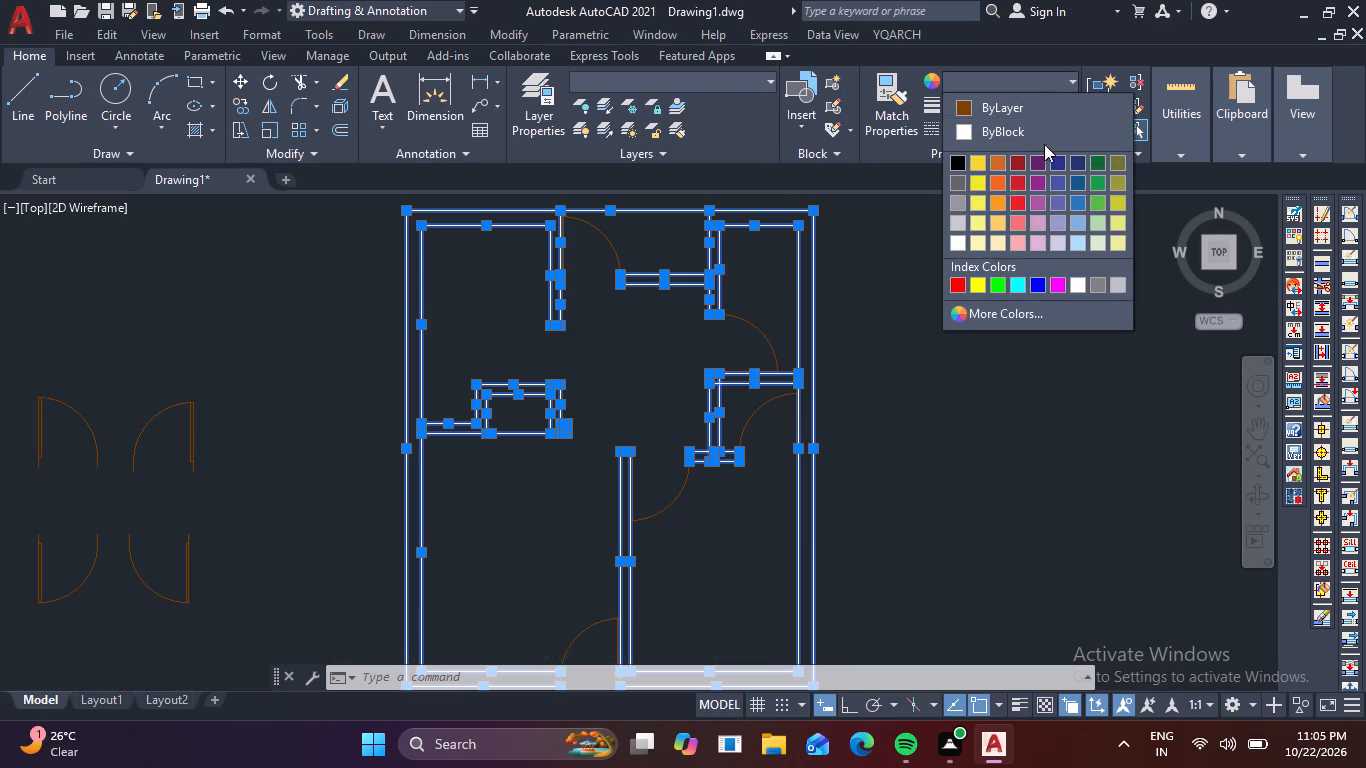
{"action": "left_click", "coordinate": [969, 308]}
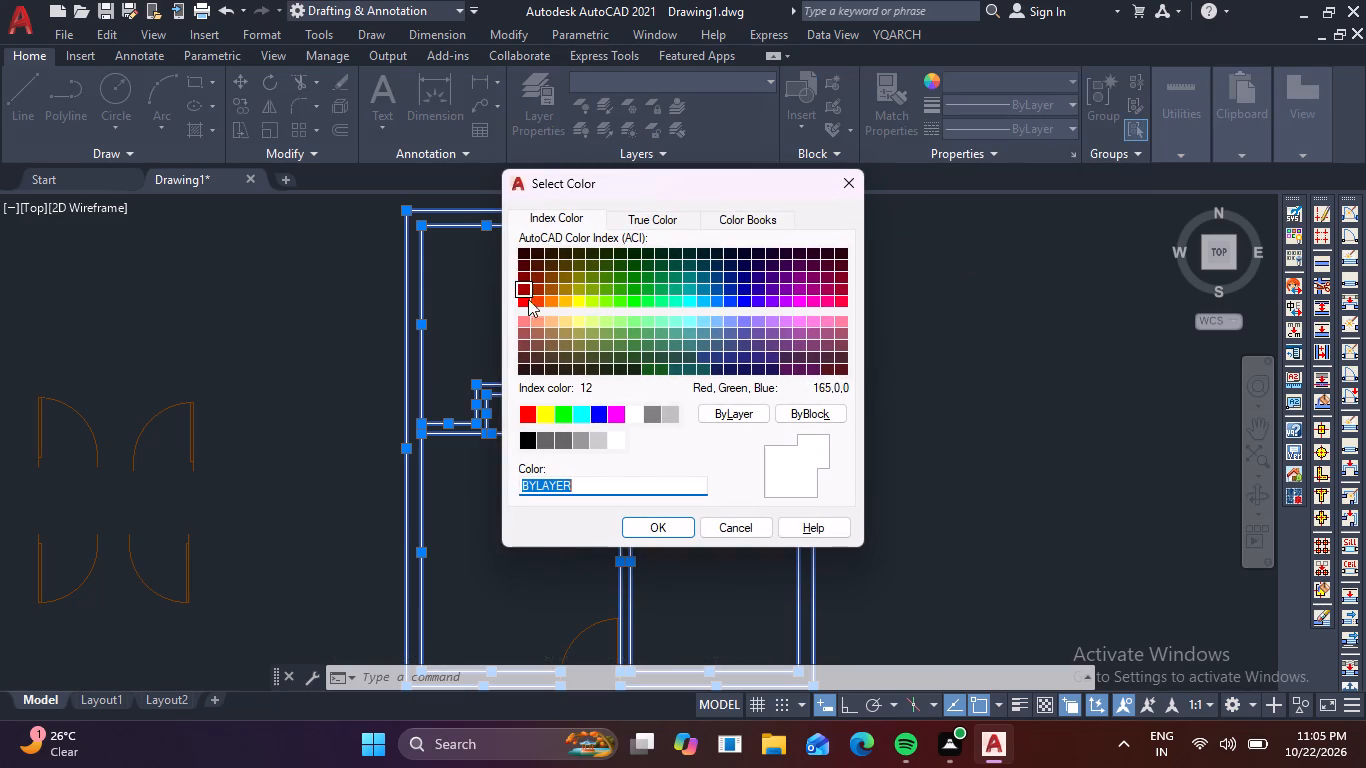
{"action": "left_click", "coordinate": [845, 373]}
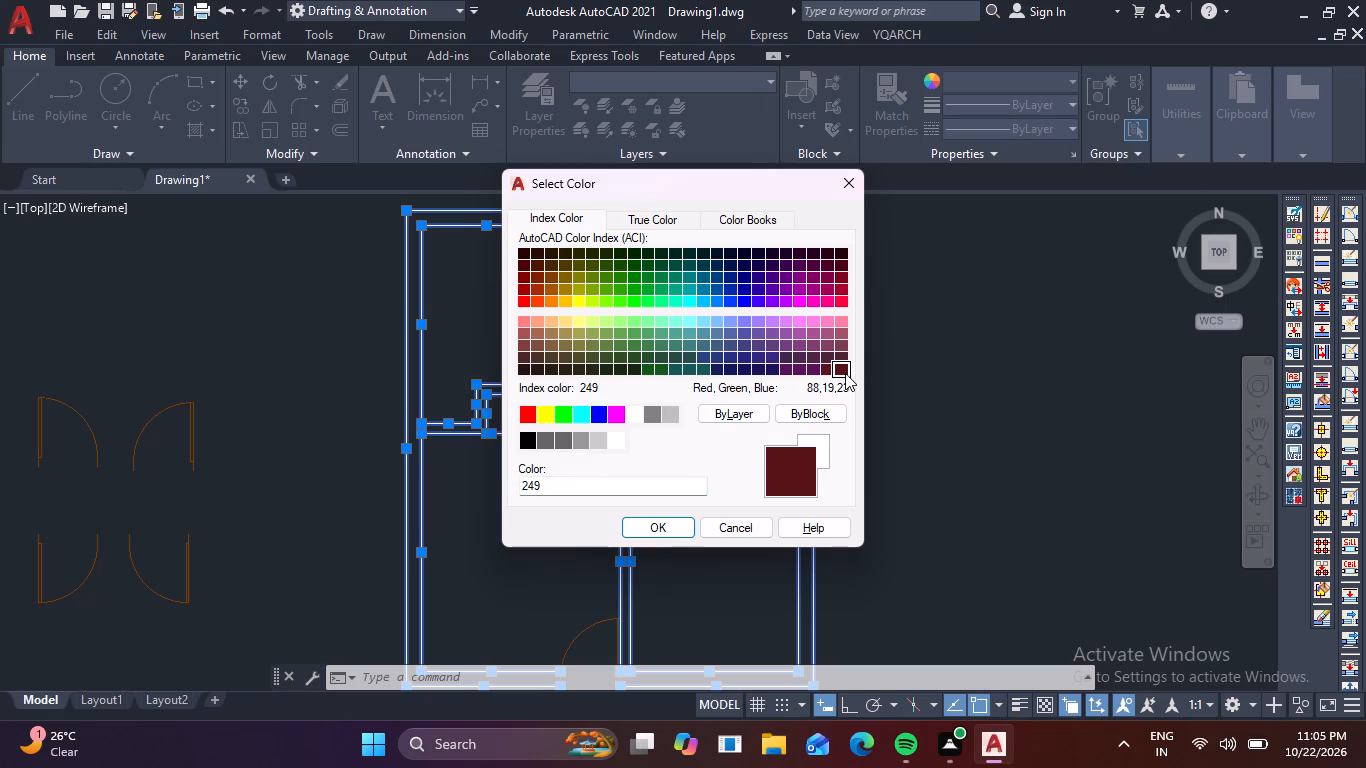
{"action": "left_click", "coordinate": [667, 519]}
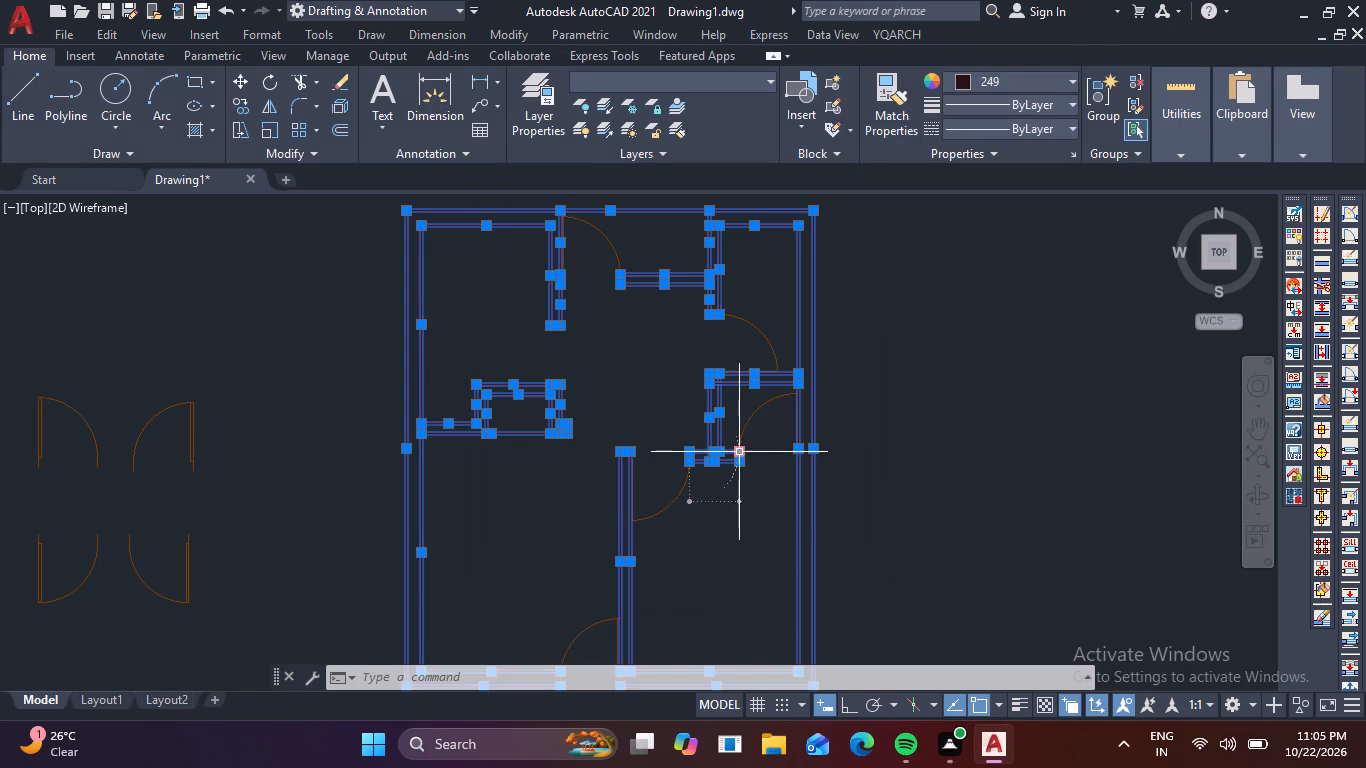
{"action": "key", "text": "Escape"}
{"action": "key", "text": "Escape"}
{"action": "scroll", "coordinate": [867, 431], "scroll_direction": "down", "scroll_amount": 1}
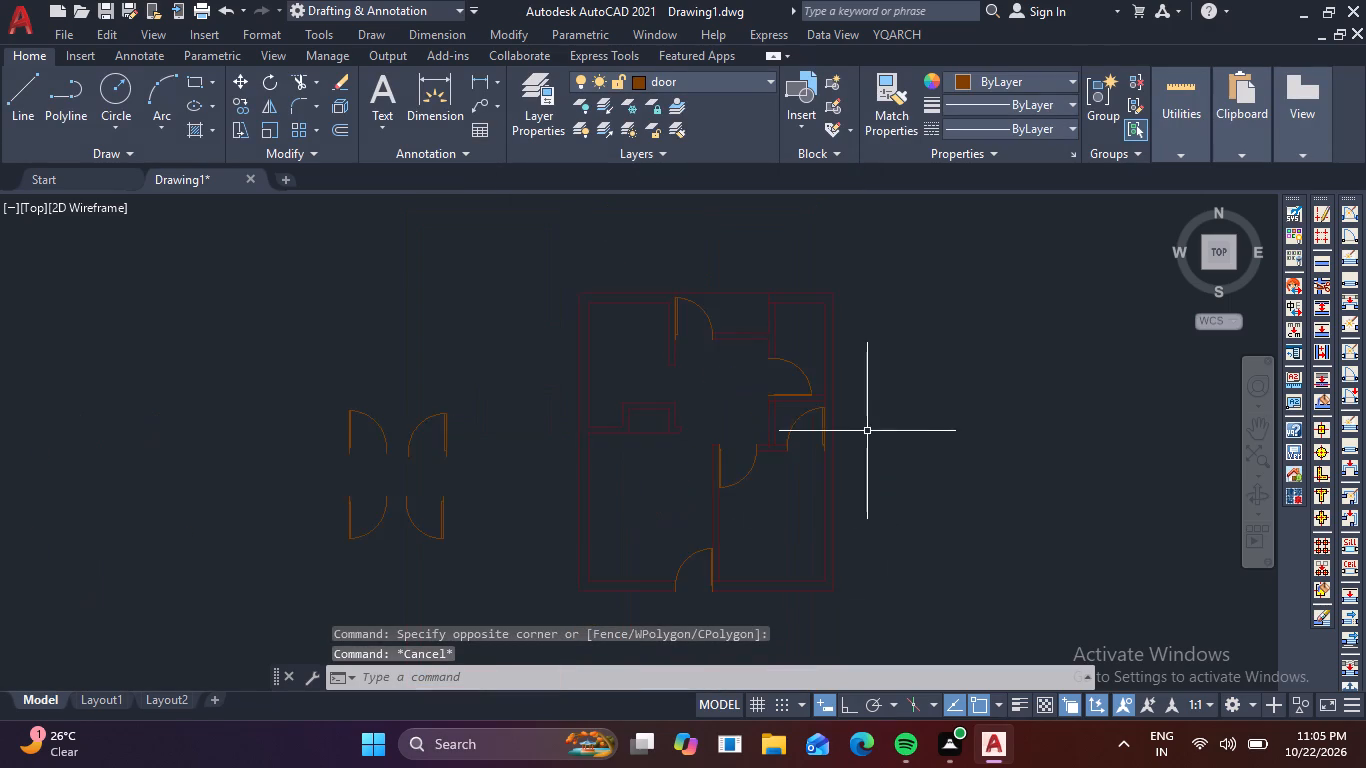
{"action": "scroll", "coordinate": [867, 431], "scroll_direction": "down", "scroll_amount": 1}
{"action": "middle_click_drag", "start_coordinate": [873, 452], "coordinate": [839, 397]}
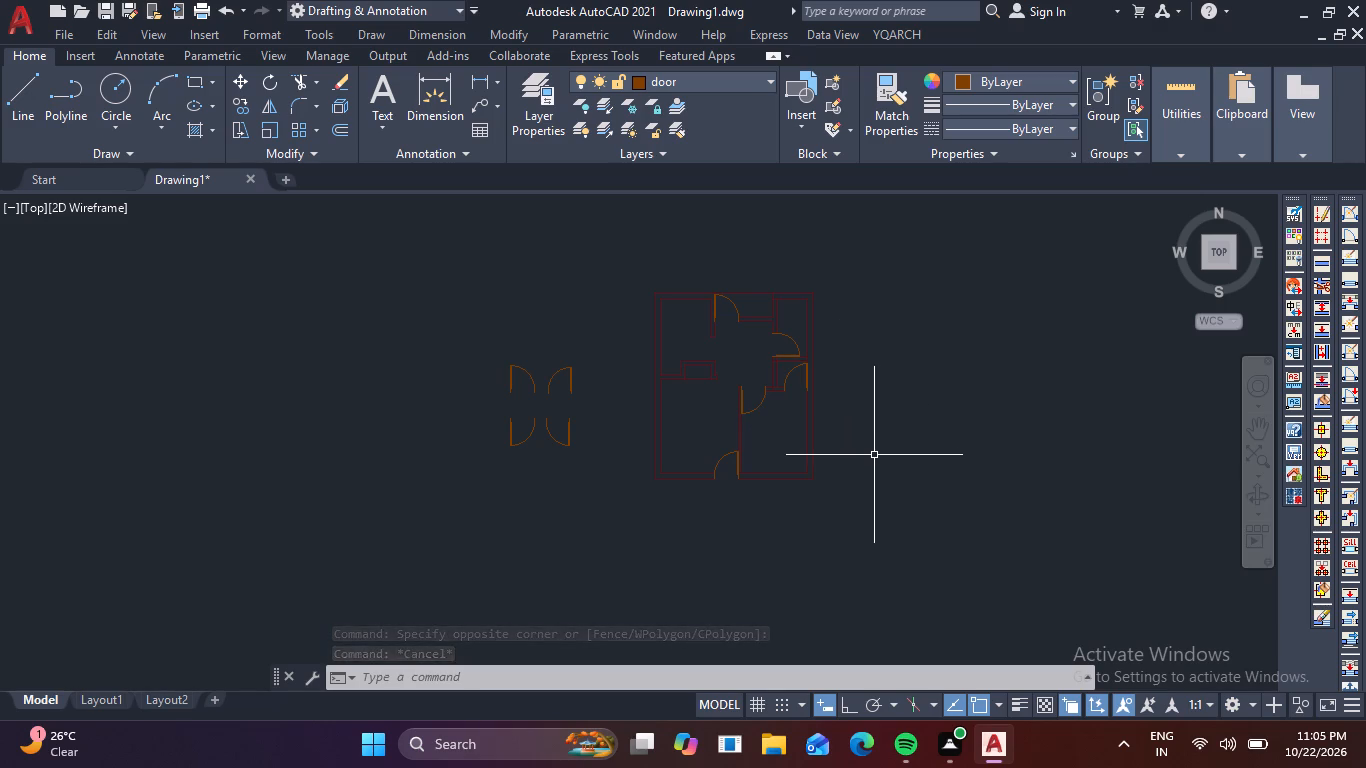
Delete the four spare door copies standing beside the floor plan.
{"action": "left_click", "coordinate": [593, 478]}
{"action": "left_click", "coordinate": [479, 343]}
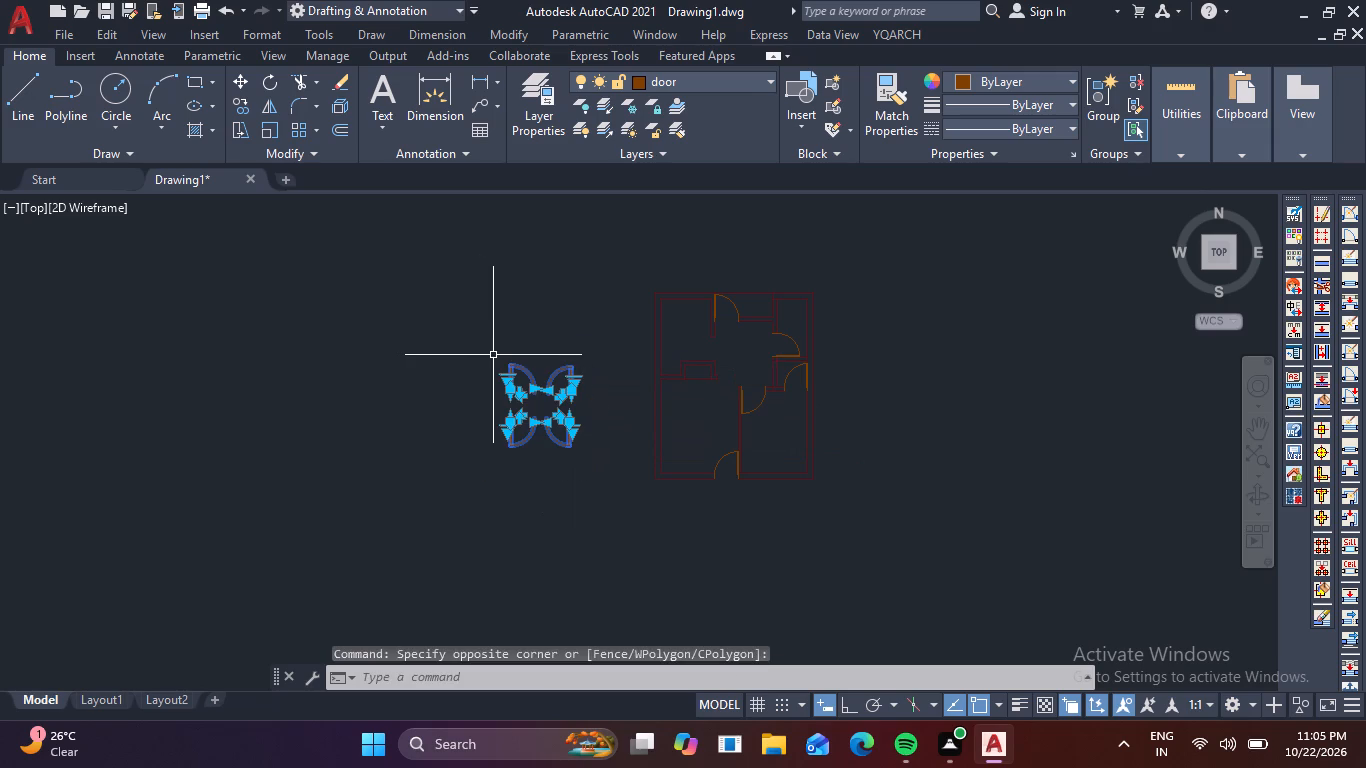
{"action": "key", "text": "Delete"}
Examine how the floor plan appears on Layout1 and Layout2, returning to model space at the end.
{"action": "scroll", "coordinate": [768, 421], "scroll_direction": "up", "scroll_amount": 2}
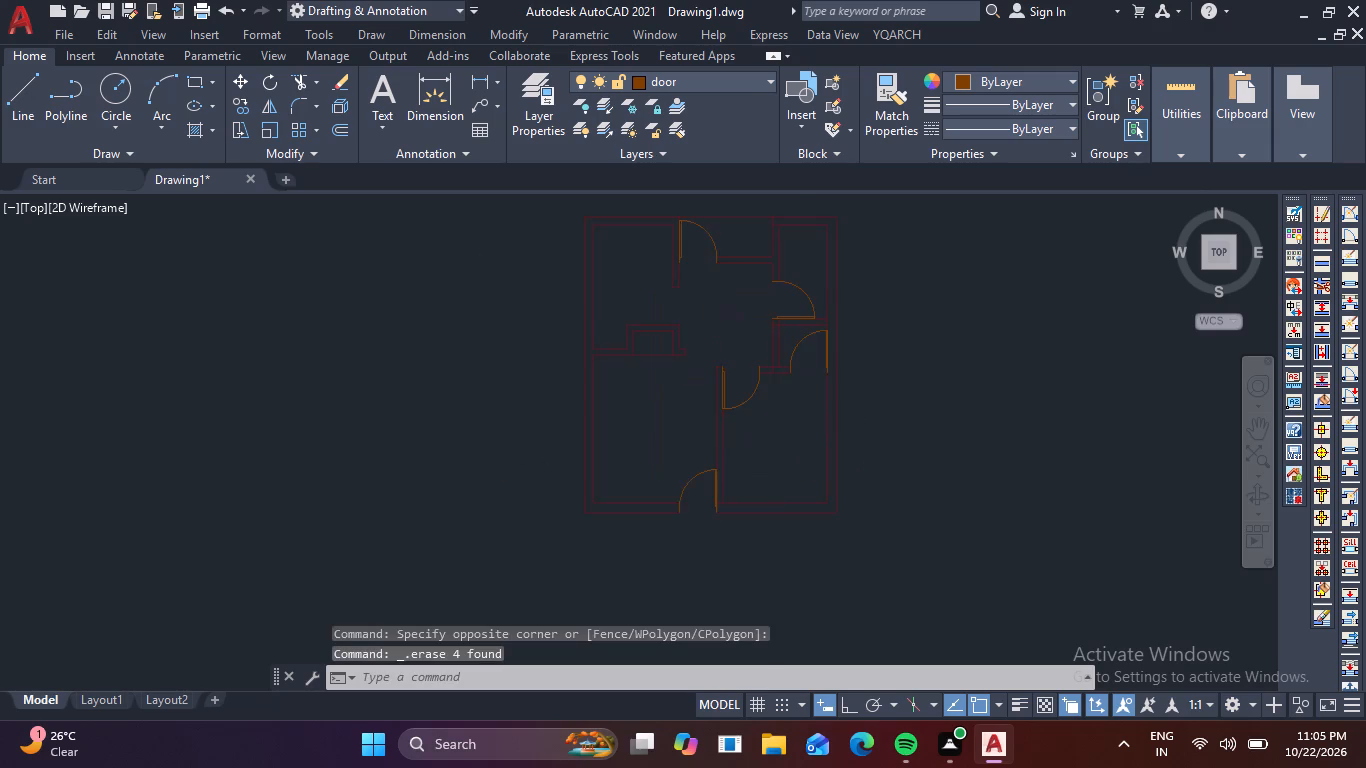
{"action": "left_click", "coordinate": [84, 698]}
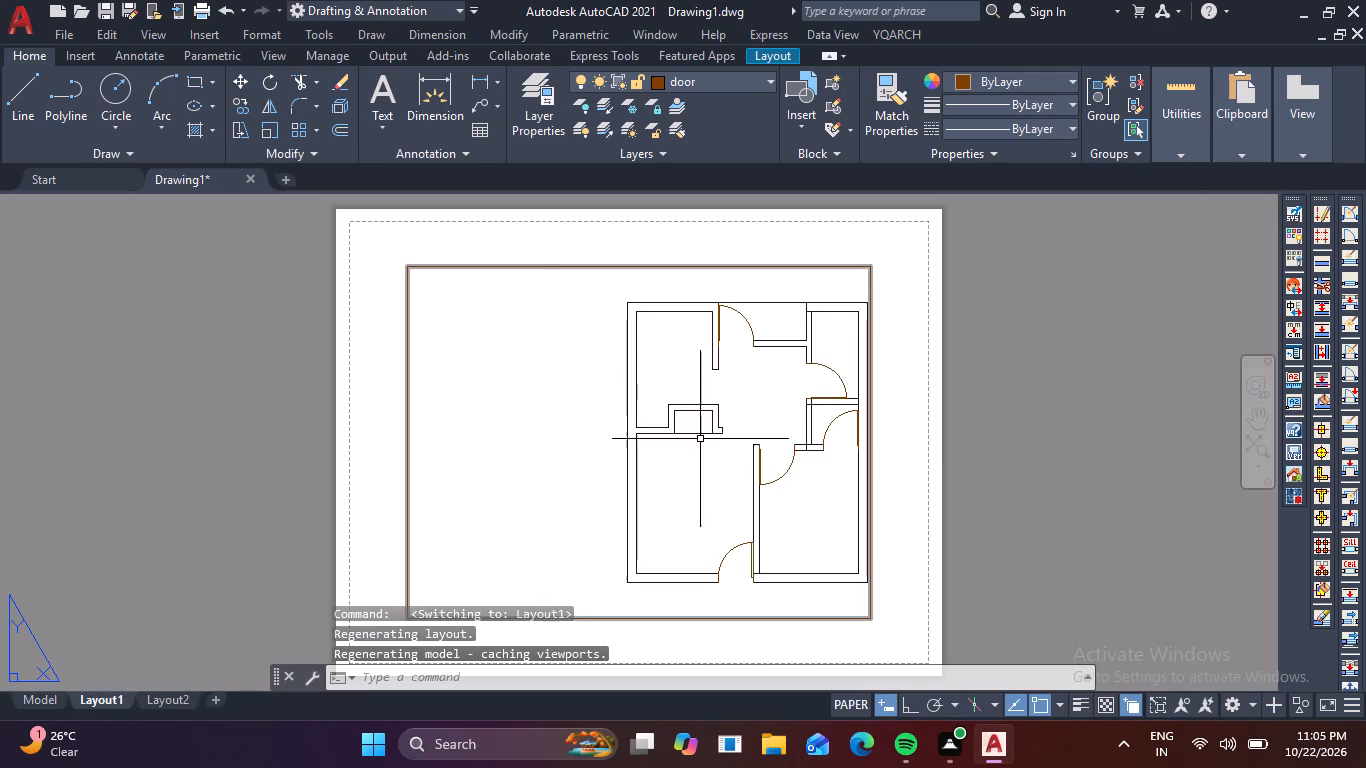
{"action": "scroll", "coordinate": [798, 399], "scroll_direction": "up", "scroll_amount": 2}
{"action": "scroll", "coordinate": [806, 395], "scroll_direction": "down", "scroll_amount": 2}
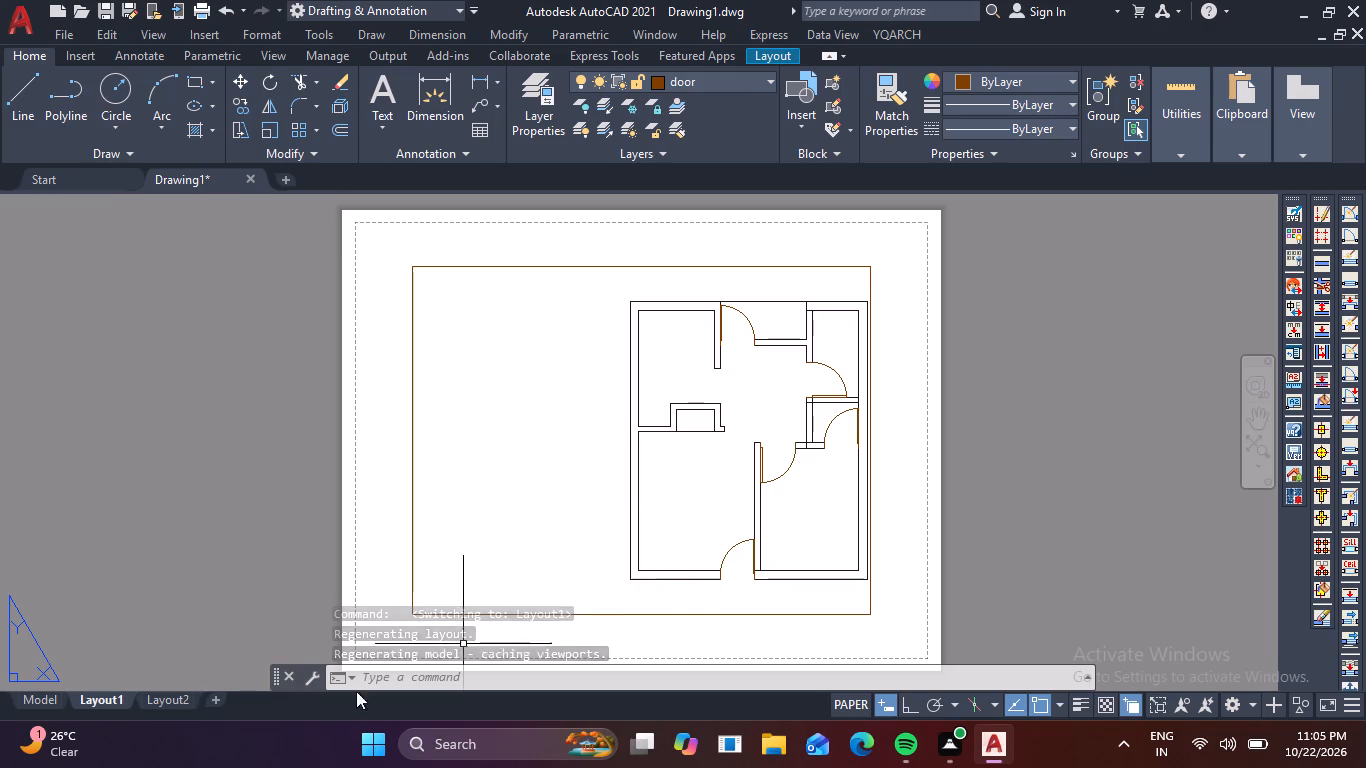
{"action": "left_click", "coordinate": [160, 698]}
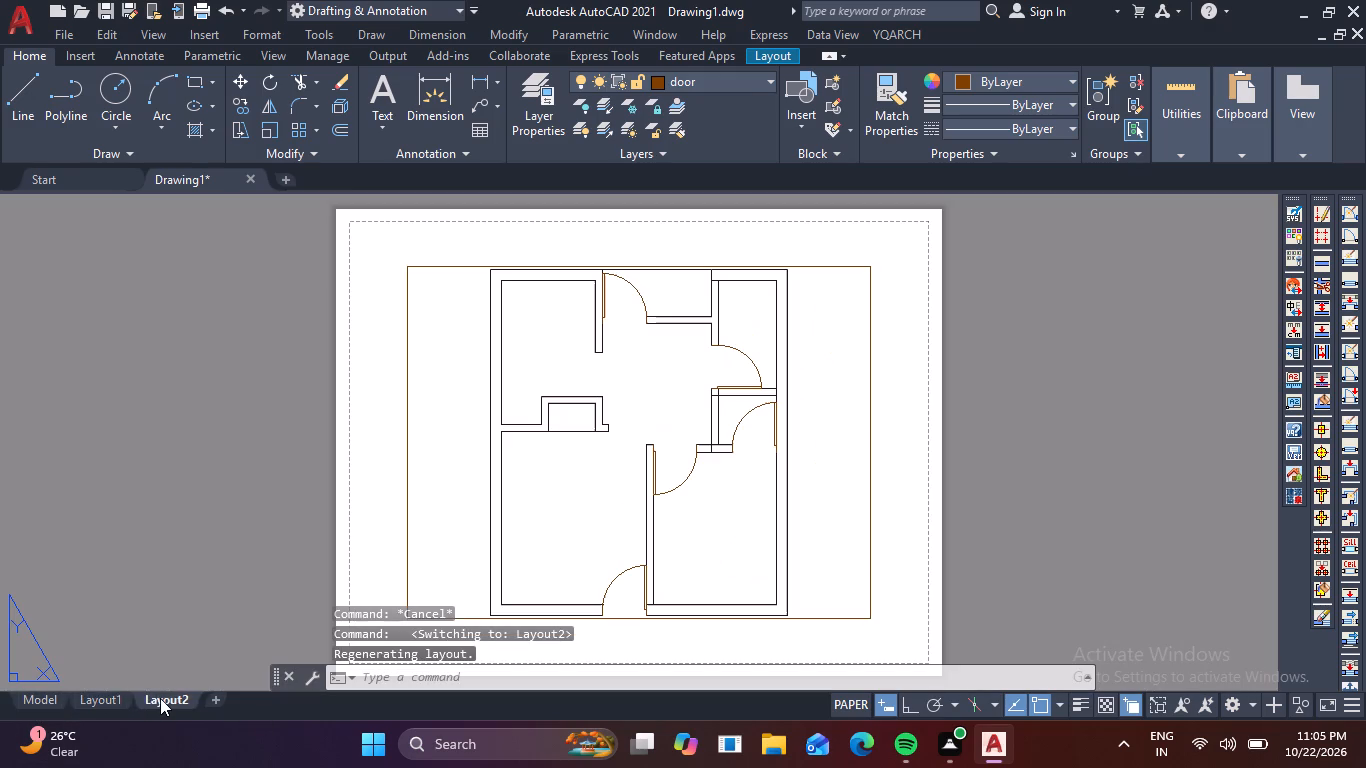
{"action": "left_click", "coordinate": [40, 708]}
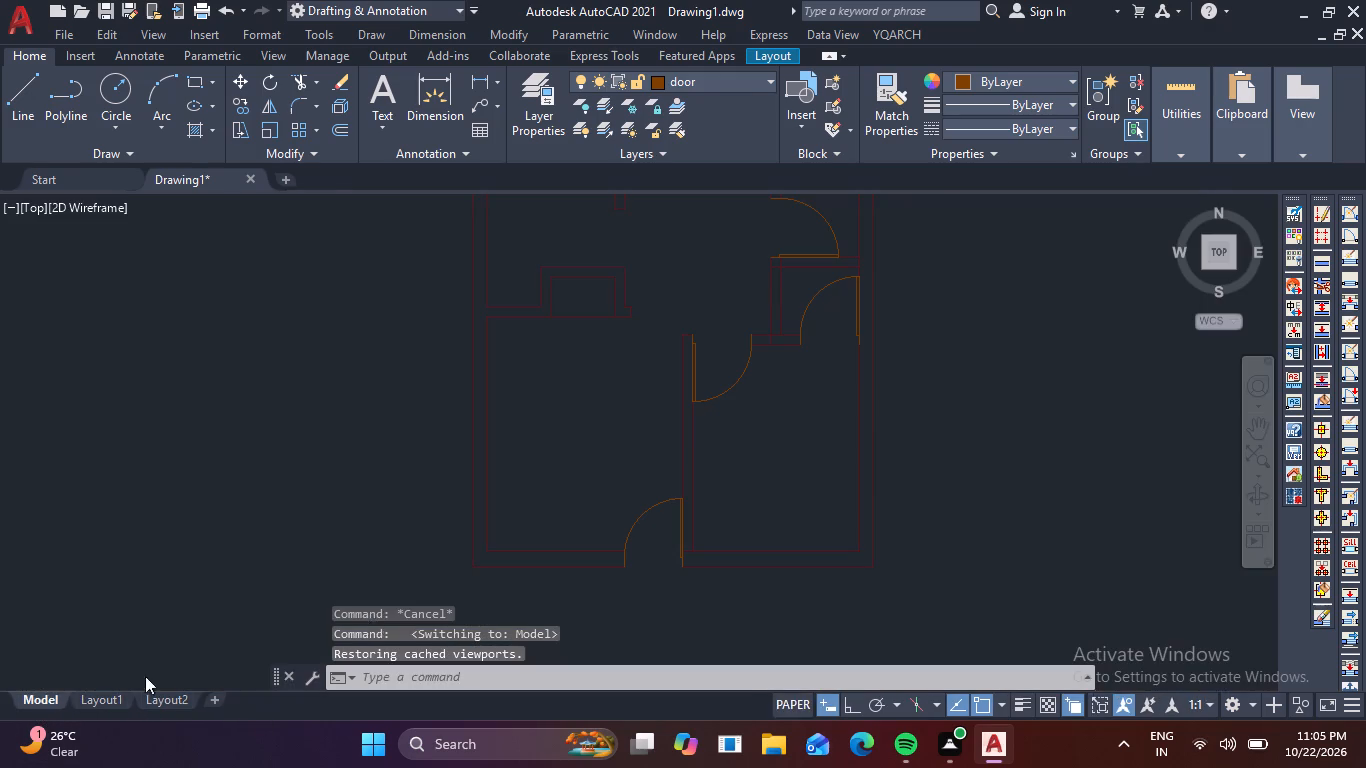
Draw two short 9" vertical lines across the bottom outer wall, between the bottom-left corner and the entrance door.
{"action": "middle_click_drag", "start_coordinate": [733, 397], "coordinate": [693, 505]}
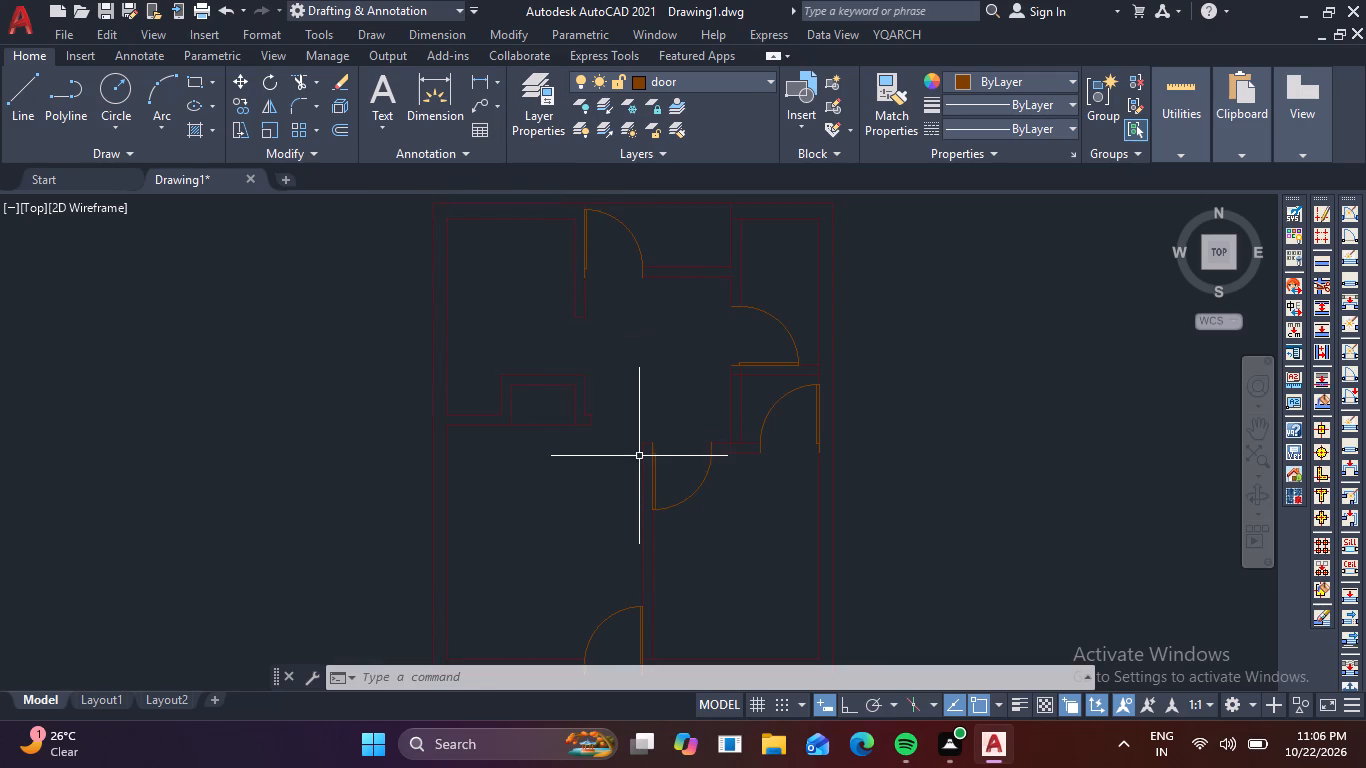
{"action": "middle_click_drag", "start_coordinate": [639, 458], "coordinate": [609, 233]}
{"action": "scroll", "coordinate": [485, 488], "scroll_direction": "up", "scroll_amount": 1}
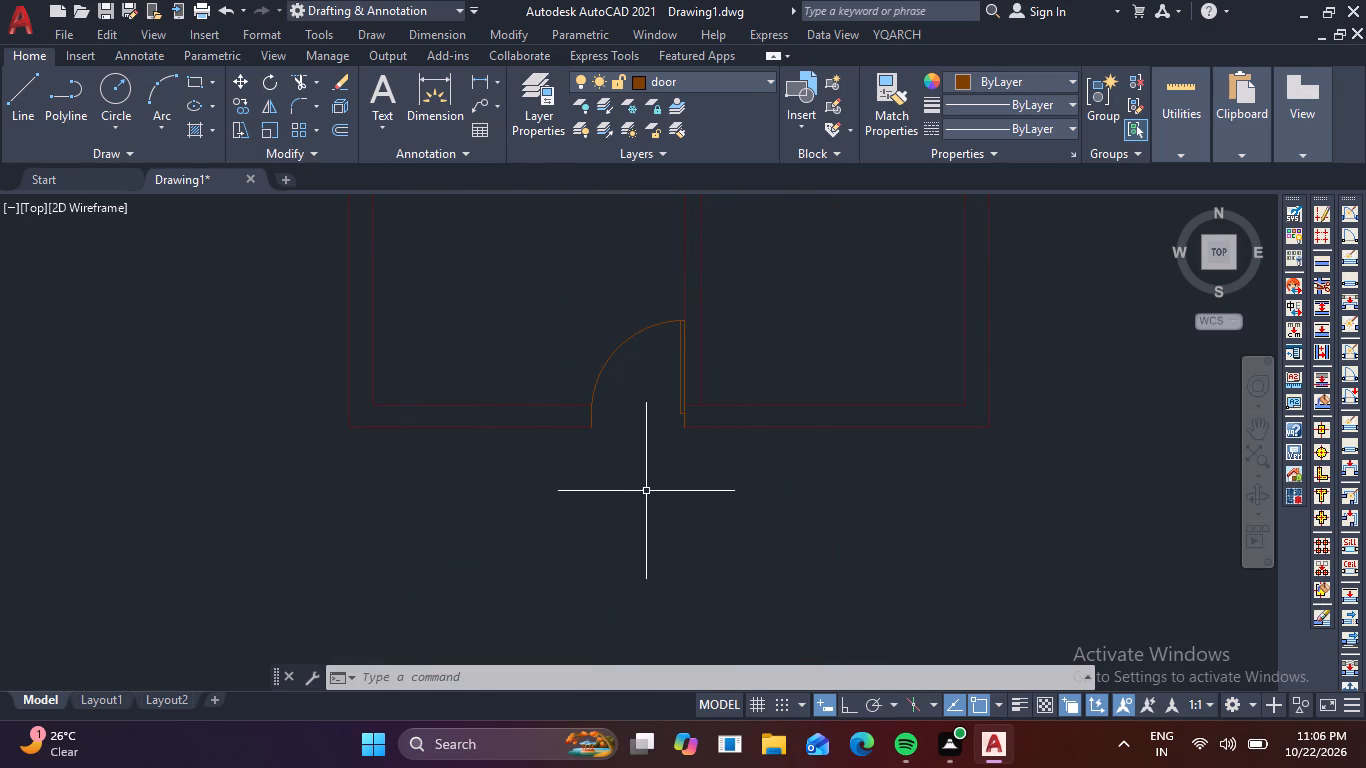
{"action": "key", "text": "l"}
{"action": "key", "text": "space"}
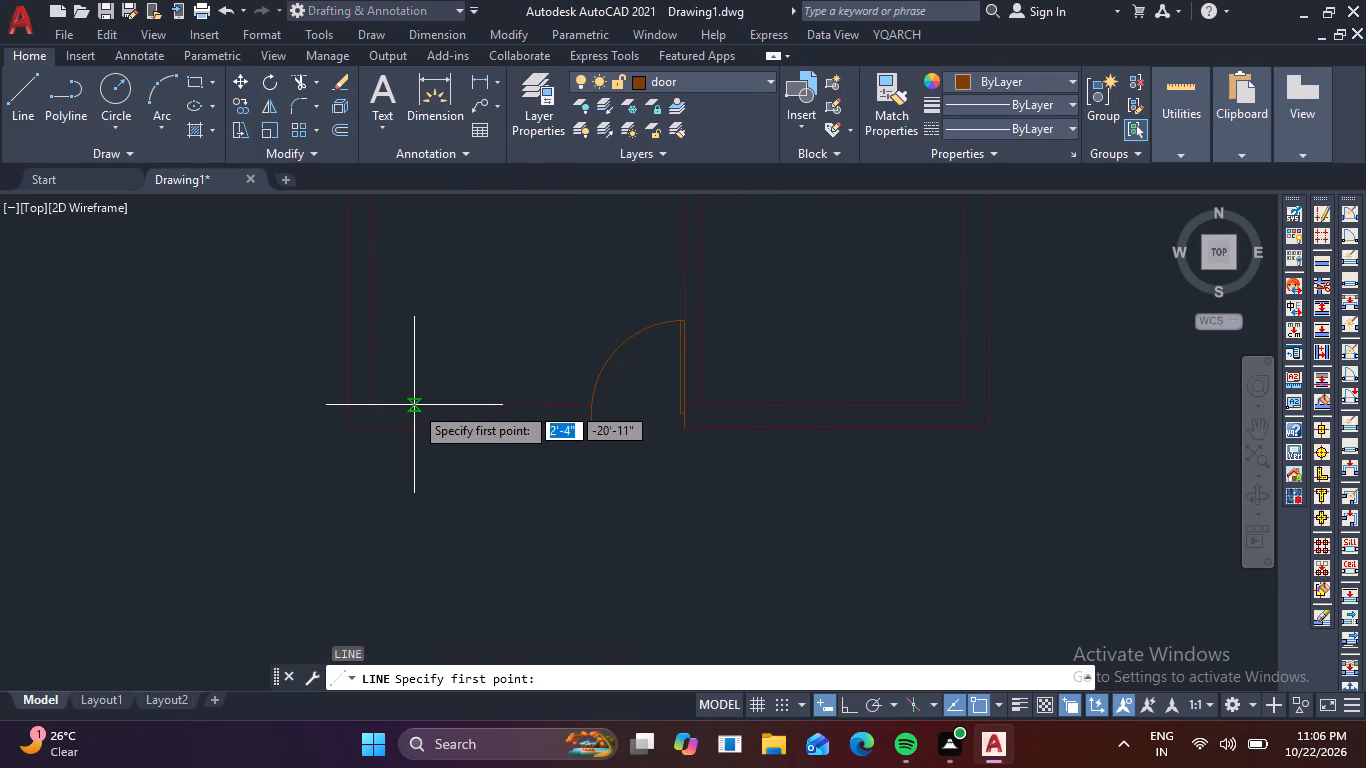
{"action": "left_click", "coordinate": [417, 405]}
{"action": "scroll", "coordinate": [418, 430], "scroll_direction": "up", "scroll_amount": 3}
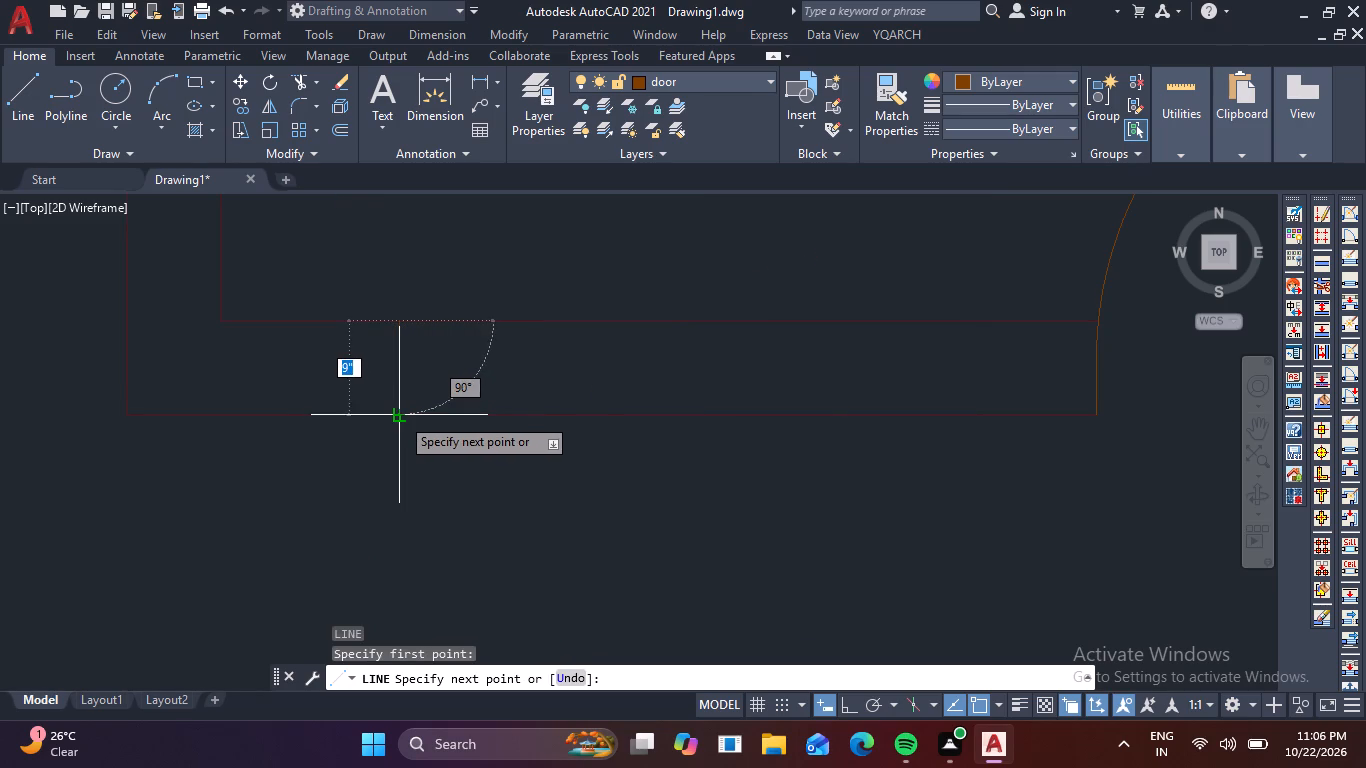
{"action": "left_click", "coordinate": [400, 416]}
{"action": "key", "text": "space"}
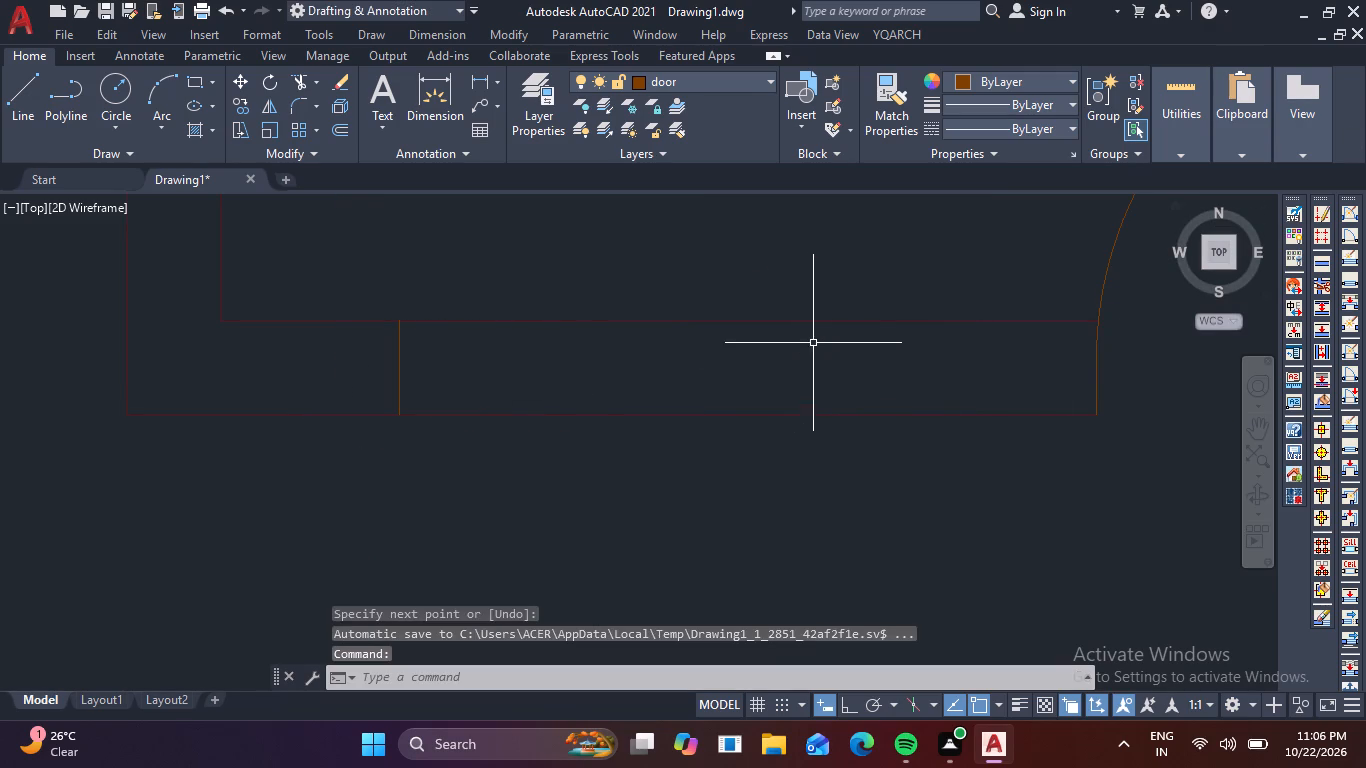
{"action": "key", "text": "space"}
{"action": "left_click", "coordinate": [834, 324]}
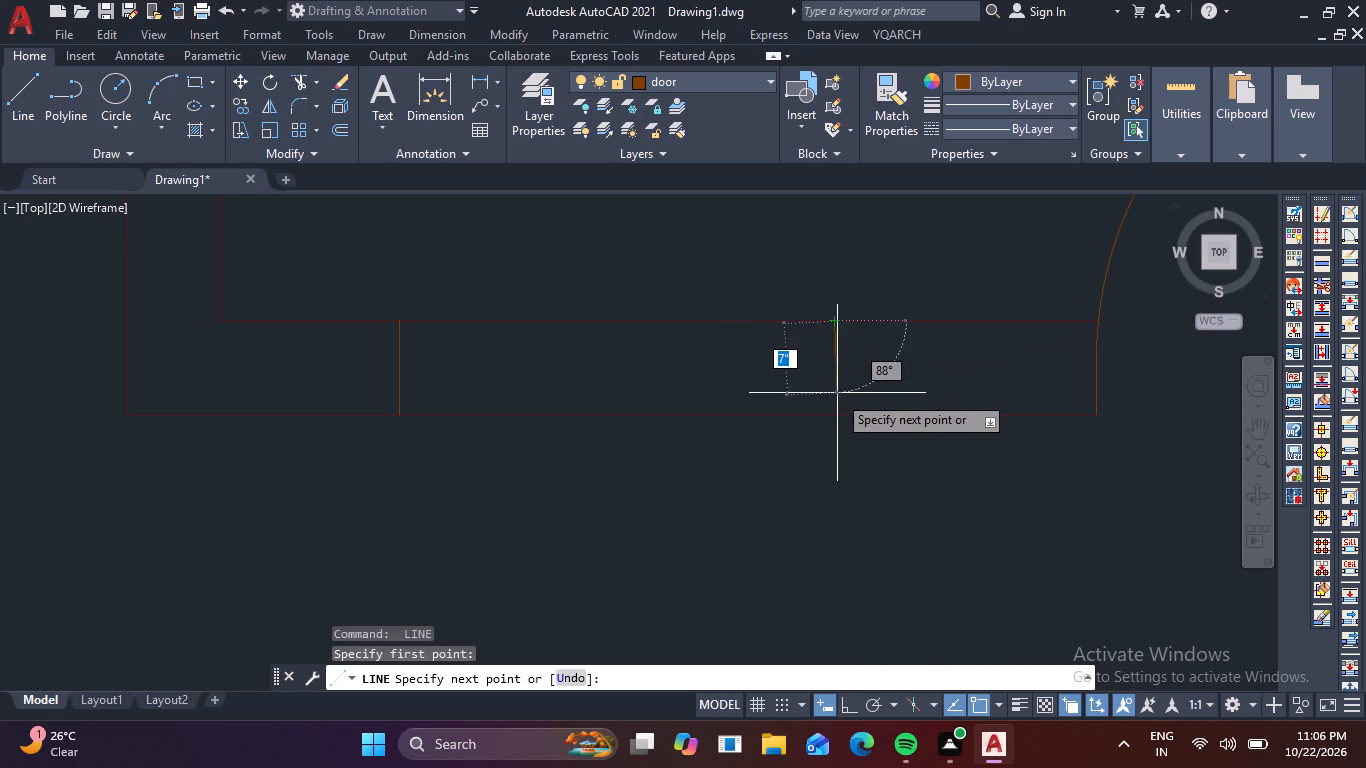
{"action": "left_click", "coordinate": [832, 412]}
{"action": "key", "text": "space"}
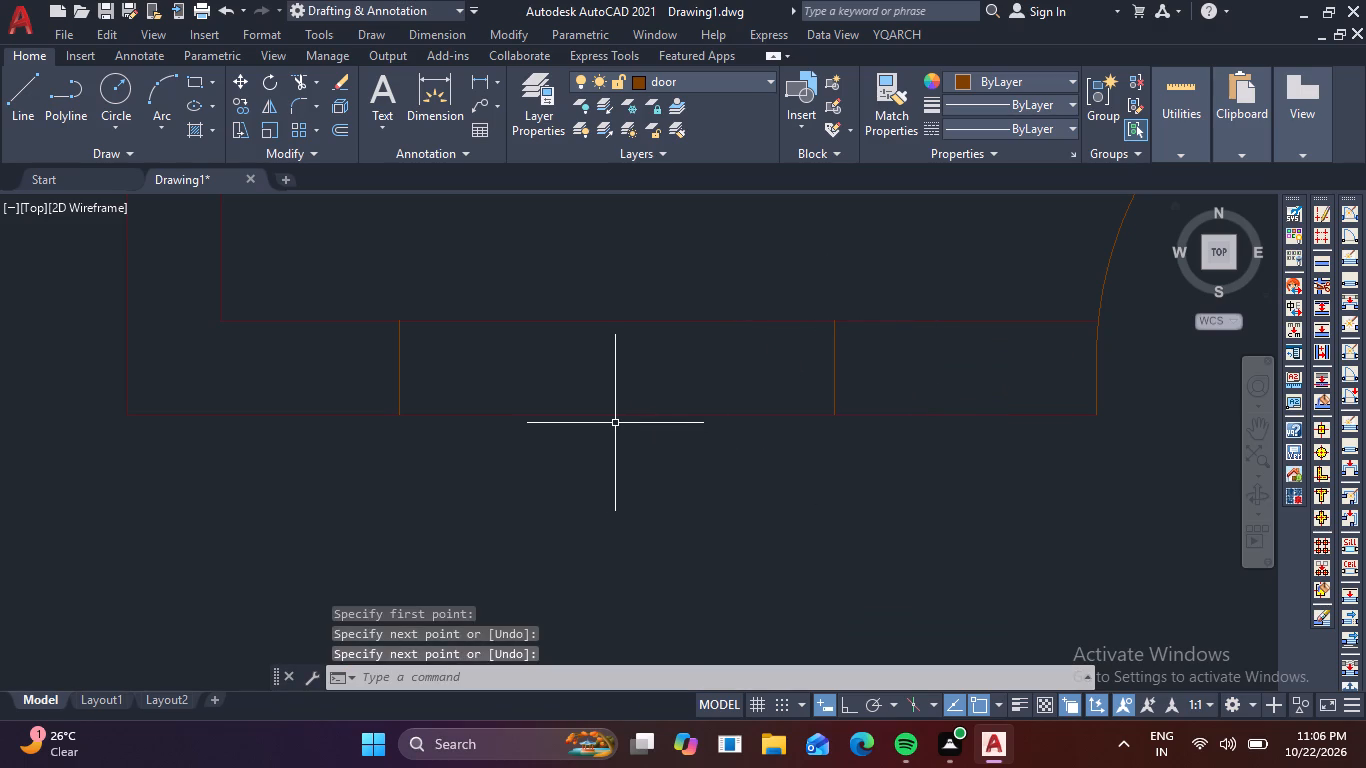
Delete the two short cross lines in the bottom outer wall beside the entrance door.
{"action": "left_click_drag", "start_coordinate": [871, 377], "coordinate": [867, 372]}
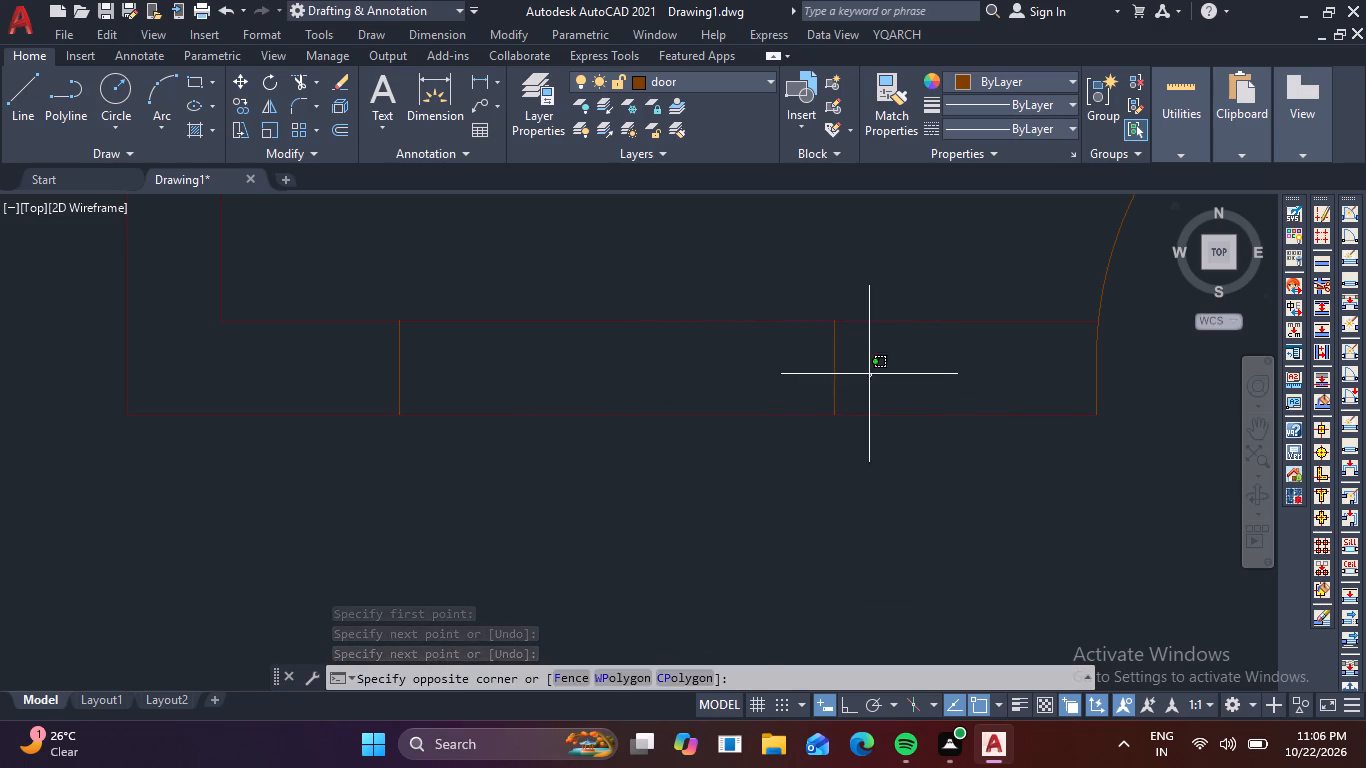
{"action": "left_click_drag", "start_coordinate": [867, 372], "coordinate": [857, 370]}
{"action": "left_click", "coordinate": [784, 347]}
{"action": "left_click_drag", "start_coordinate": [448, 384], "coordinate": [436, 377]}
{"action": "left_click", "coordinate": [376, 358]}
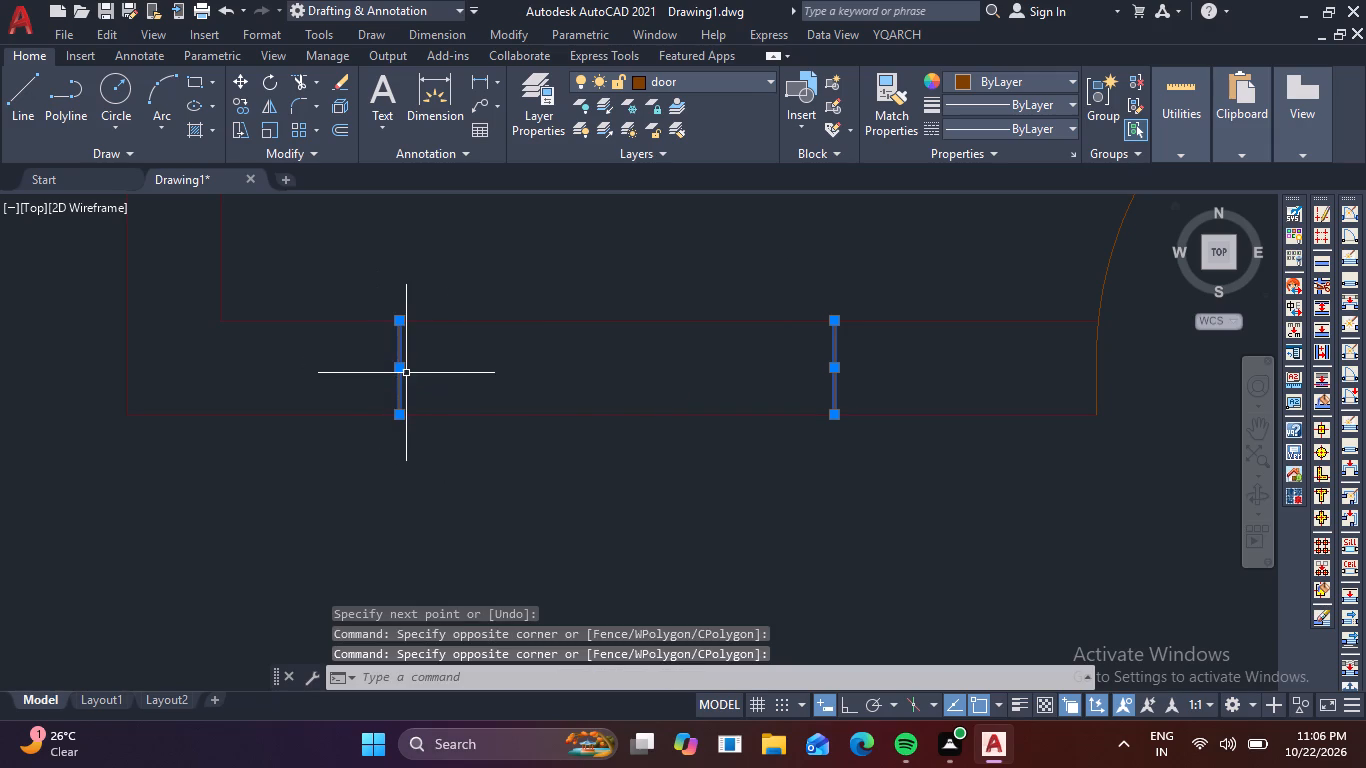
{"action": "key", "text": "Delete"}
Set the current drawing color to index 249.
{"action": "left_click", "coordinate": [1066, 77]}
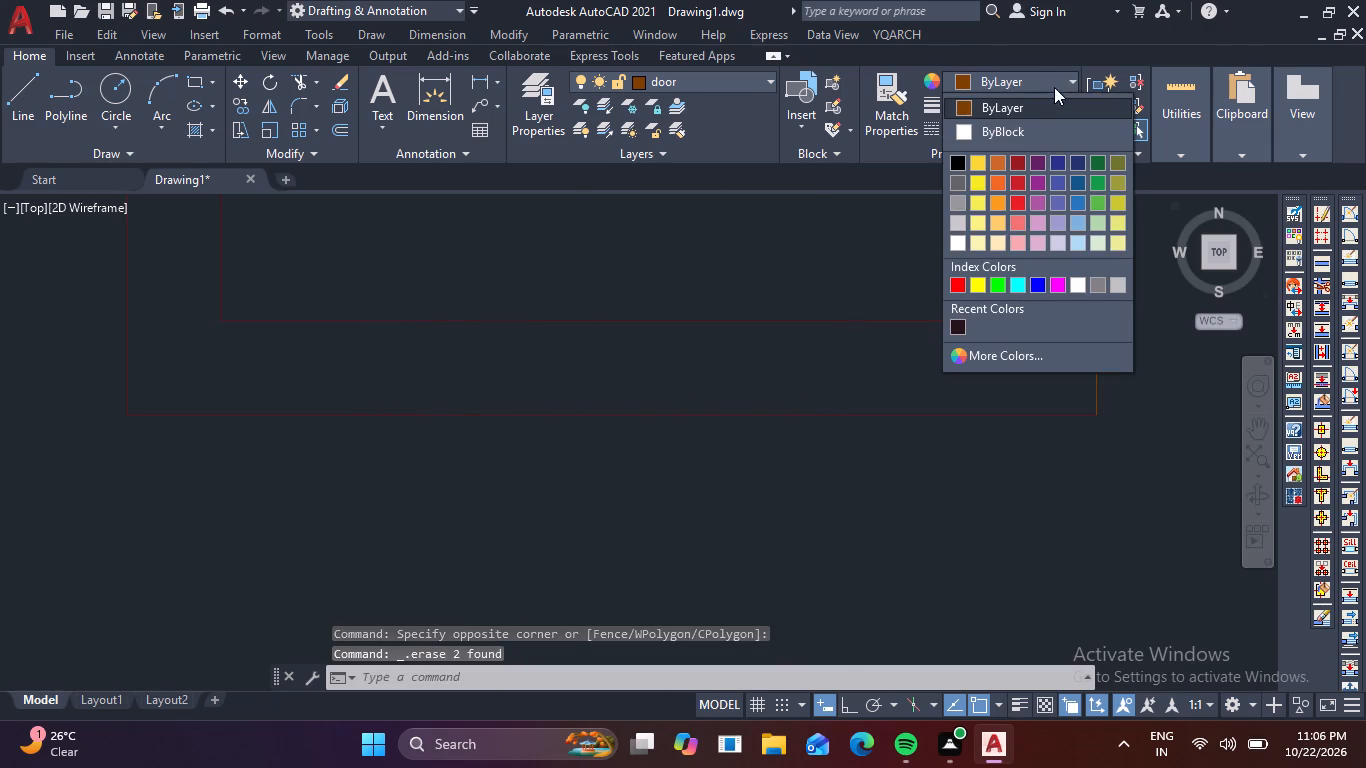
{"action": "left_click", "coordinate": [985, 103]}
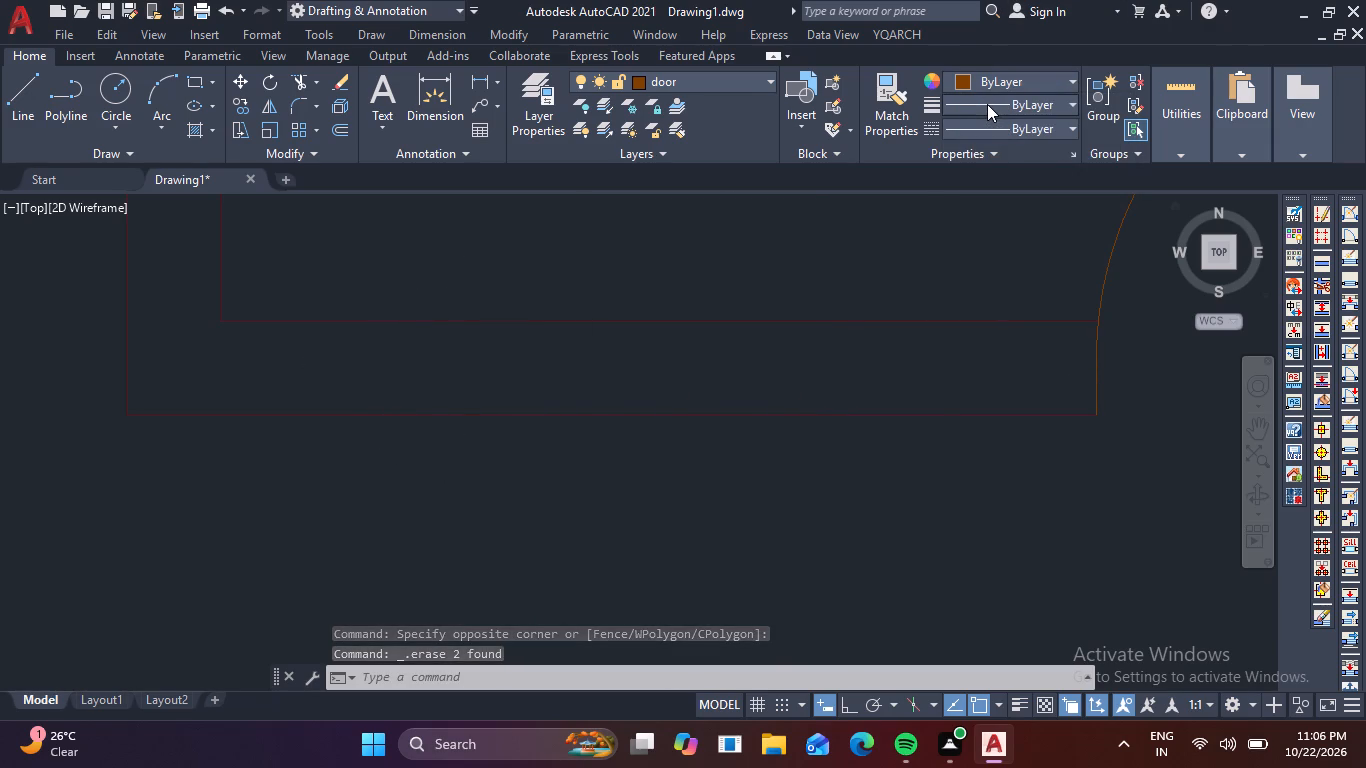
{"action": "left_click", "coordinate": [1058, 76]}
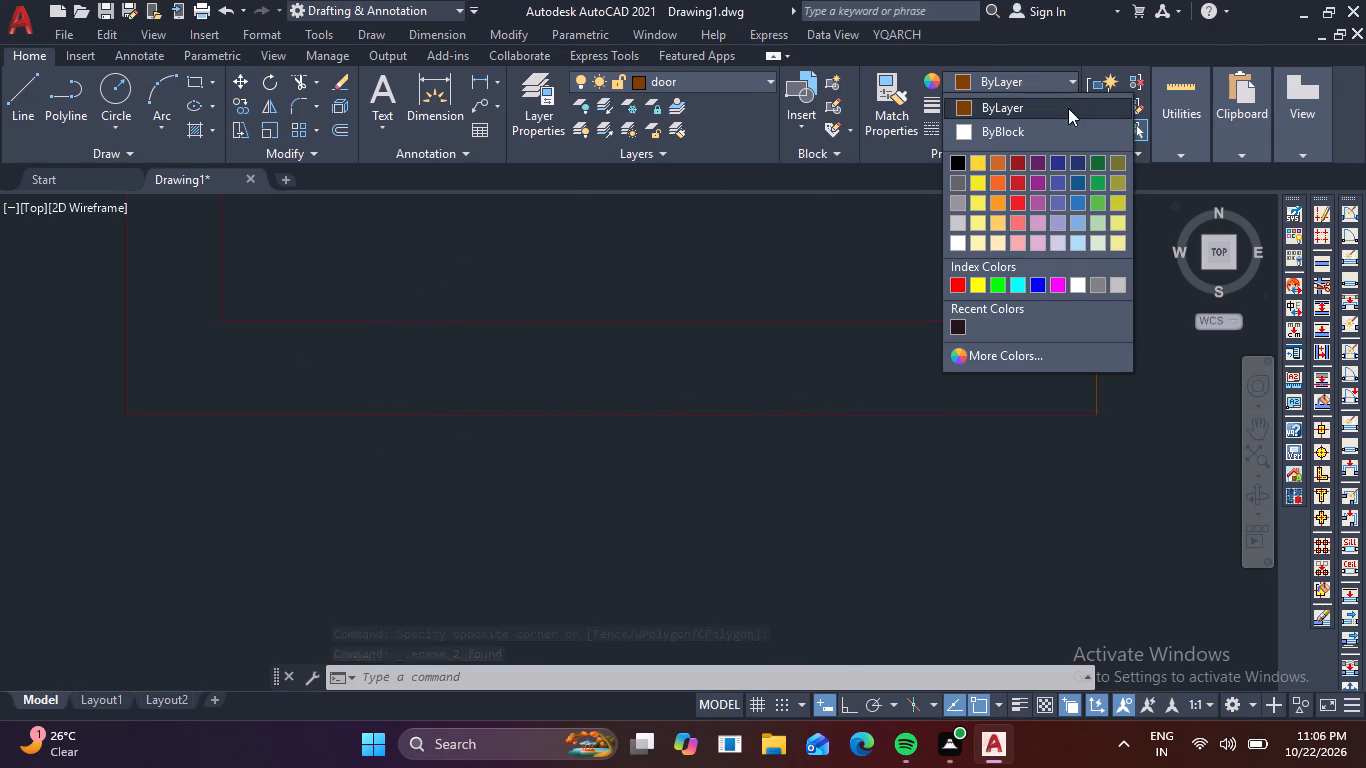
{"action": "left_click", "coordinate": [966, 358]}
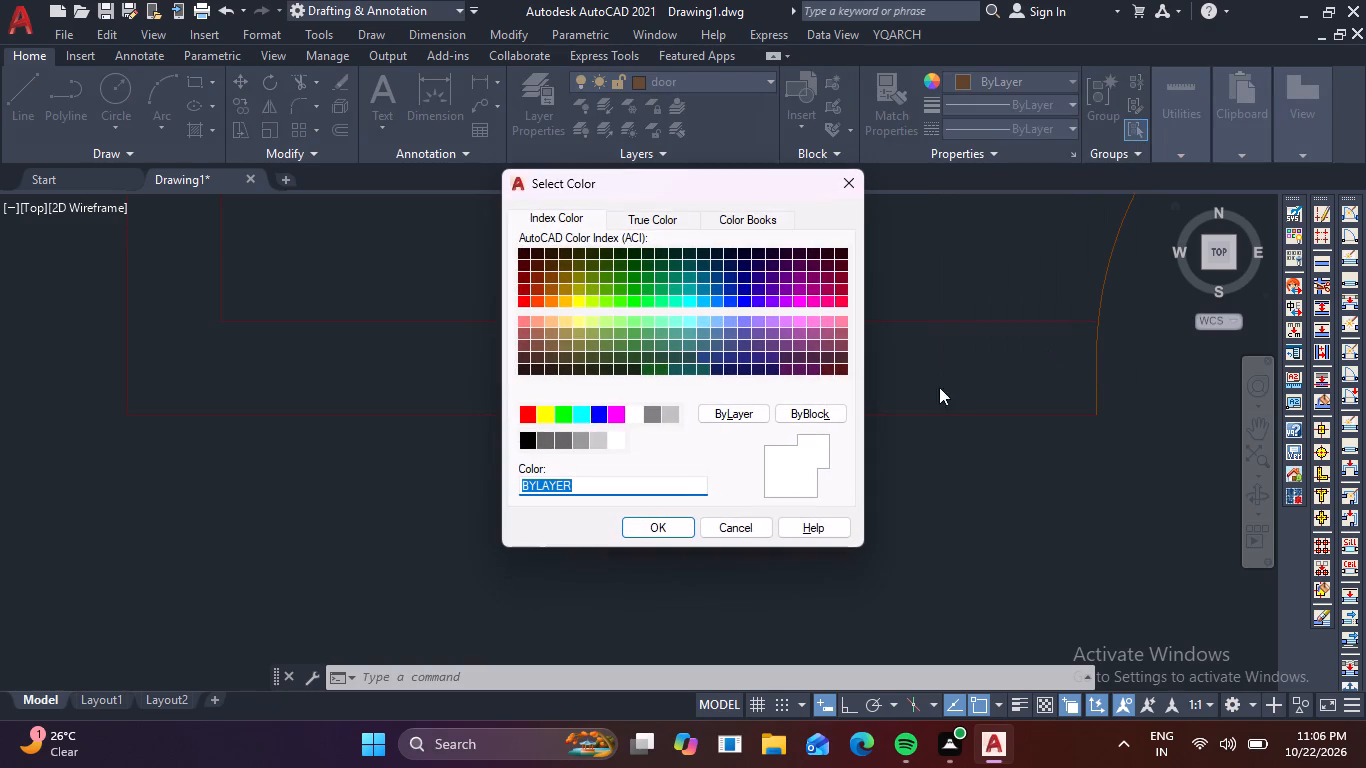
{"action": "left_click", "coordinate": [844, 367]}
{"action": "left_click", "coordinate": [653, 523]}
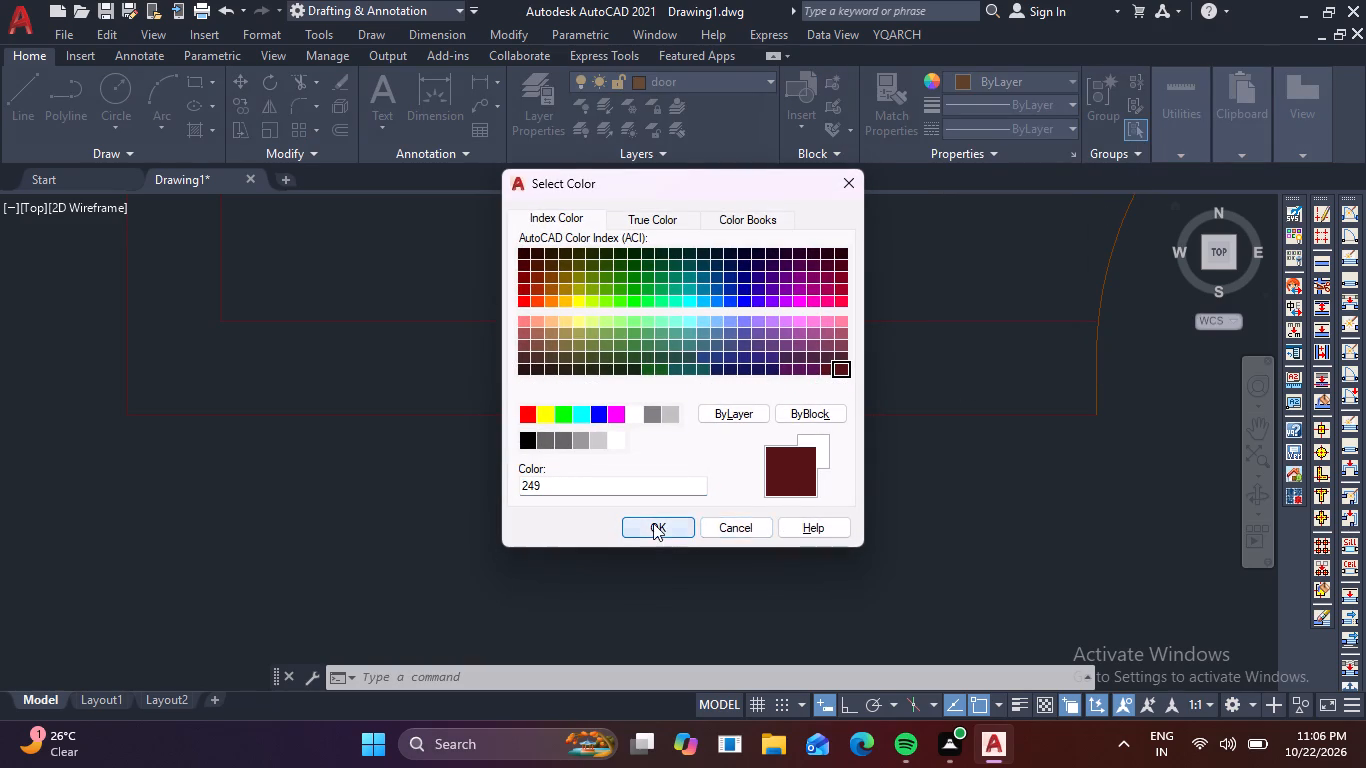
Draw two vertical lines across the bottom outer wall's thickness, between the bottom-left corner and the entrance door.
{"action": "key", "text": "l"}
{"action": "key", "text": "space"}
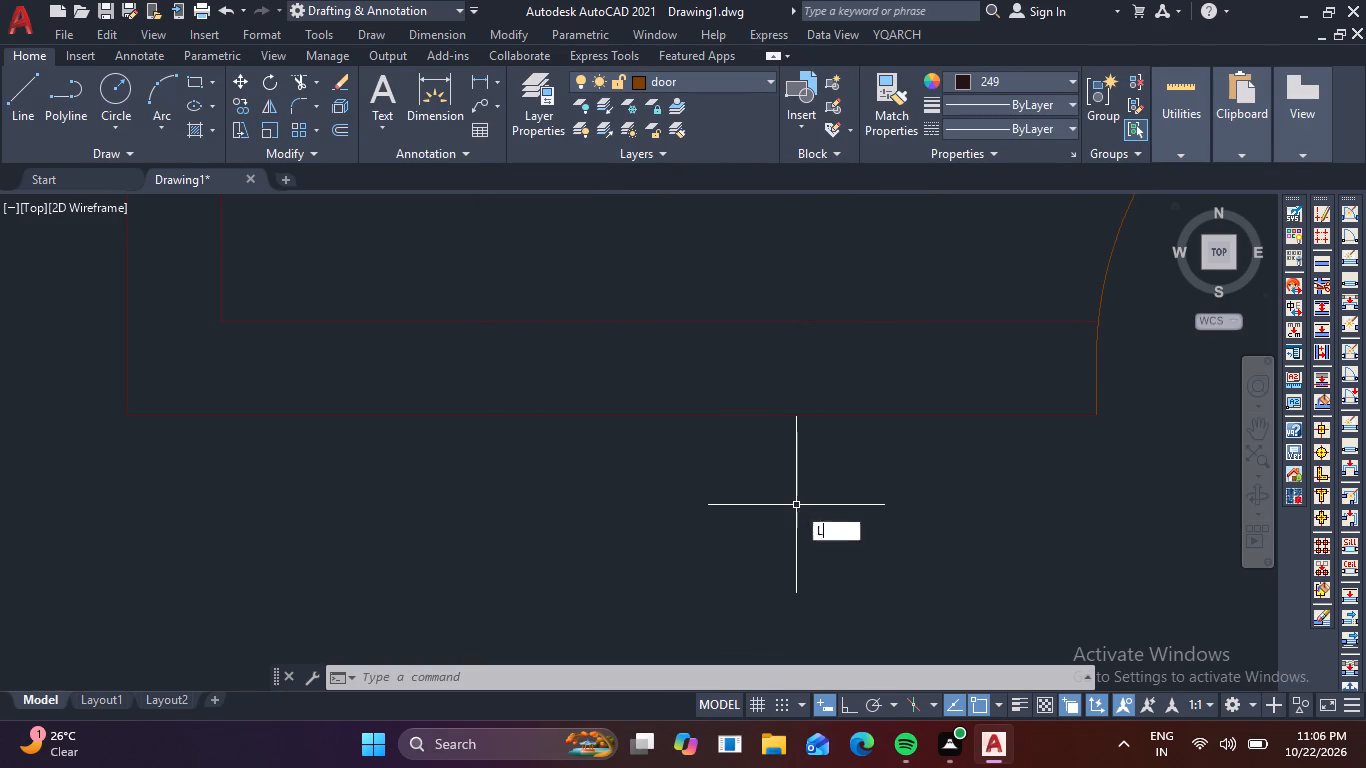
{"action": "left_click", "coordinate": [383, 322]}
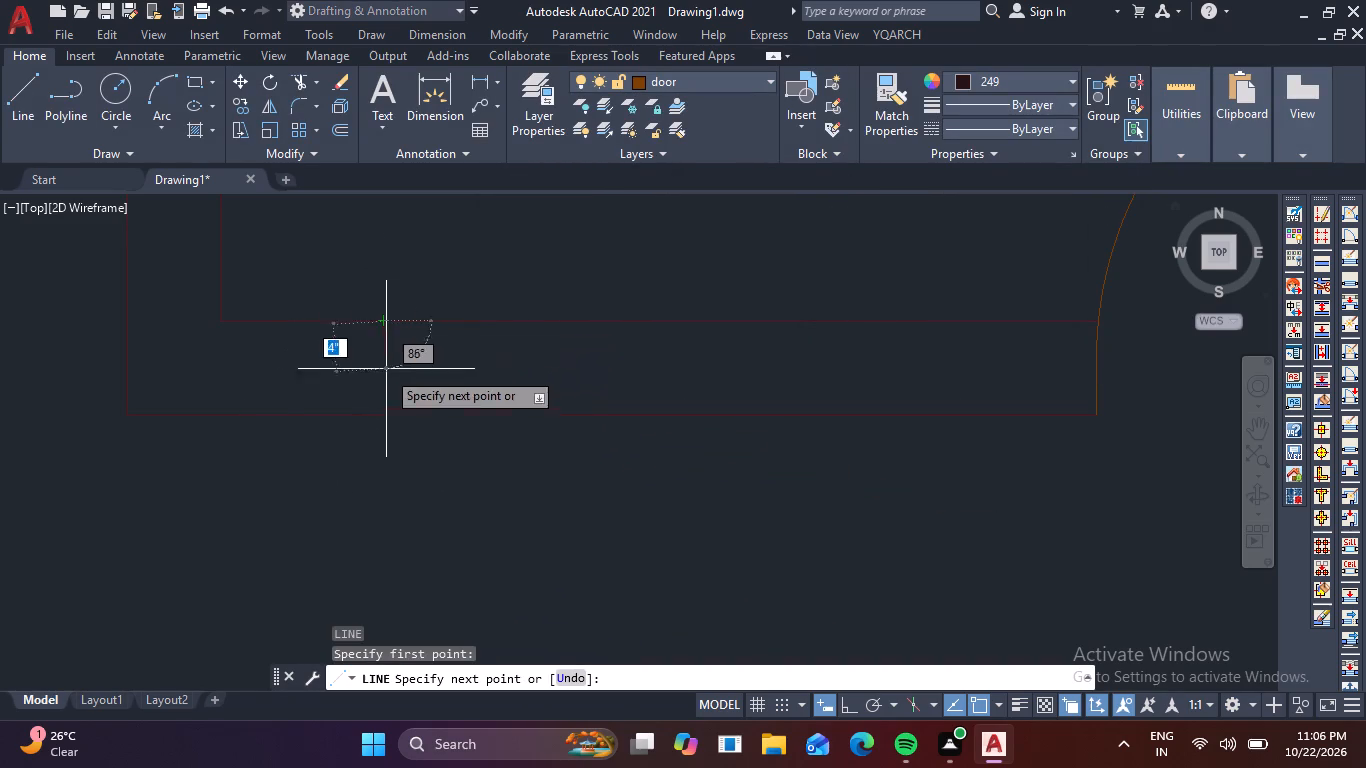
{"action": "left_click", "coordinate": [377, 409]}
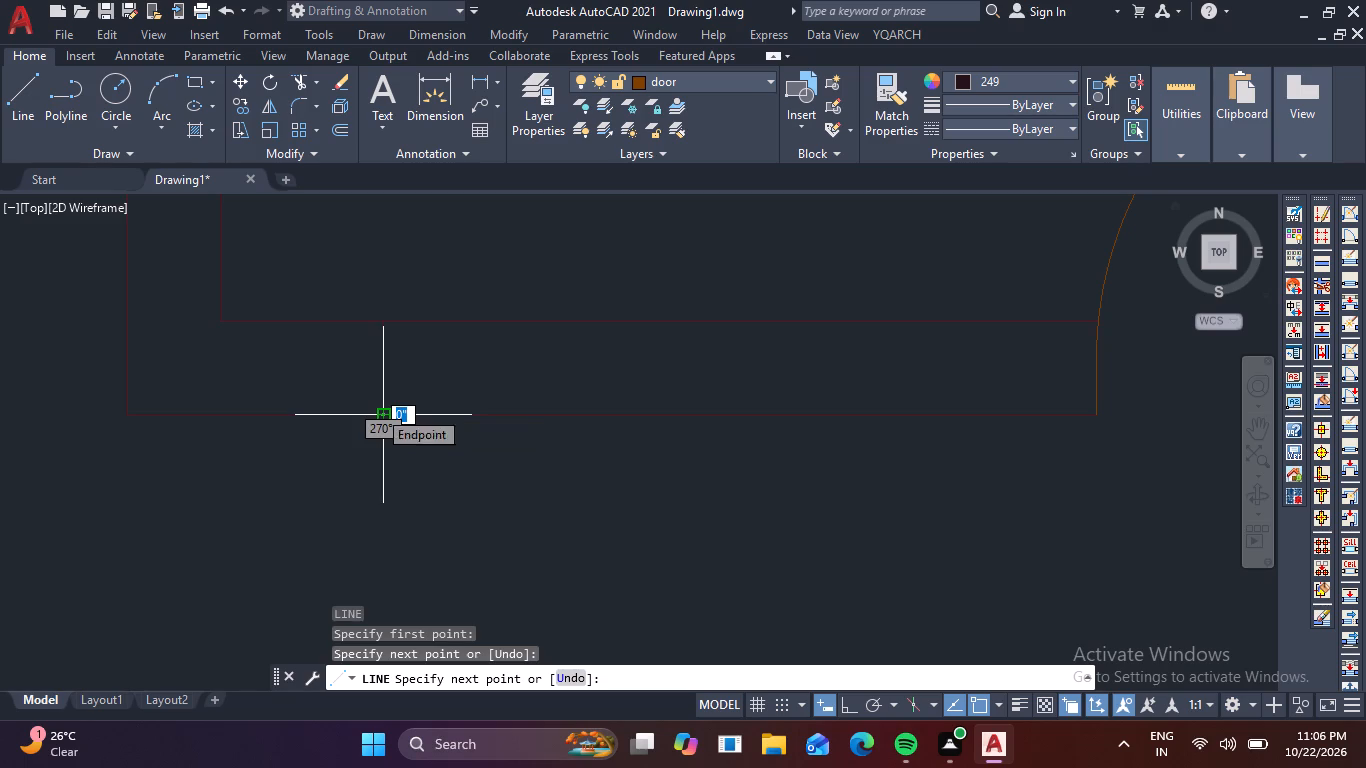
{"action": "key", "text": "space"}
{"action": "key", "text": "space"}
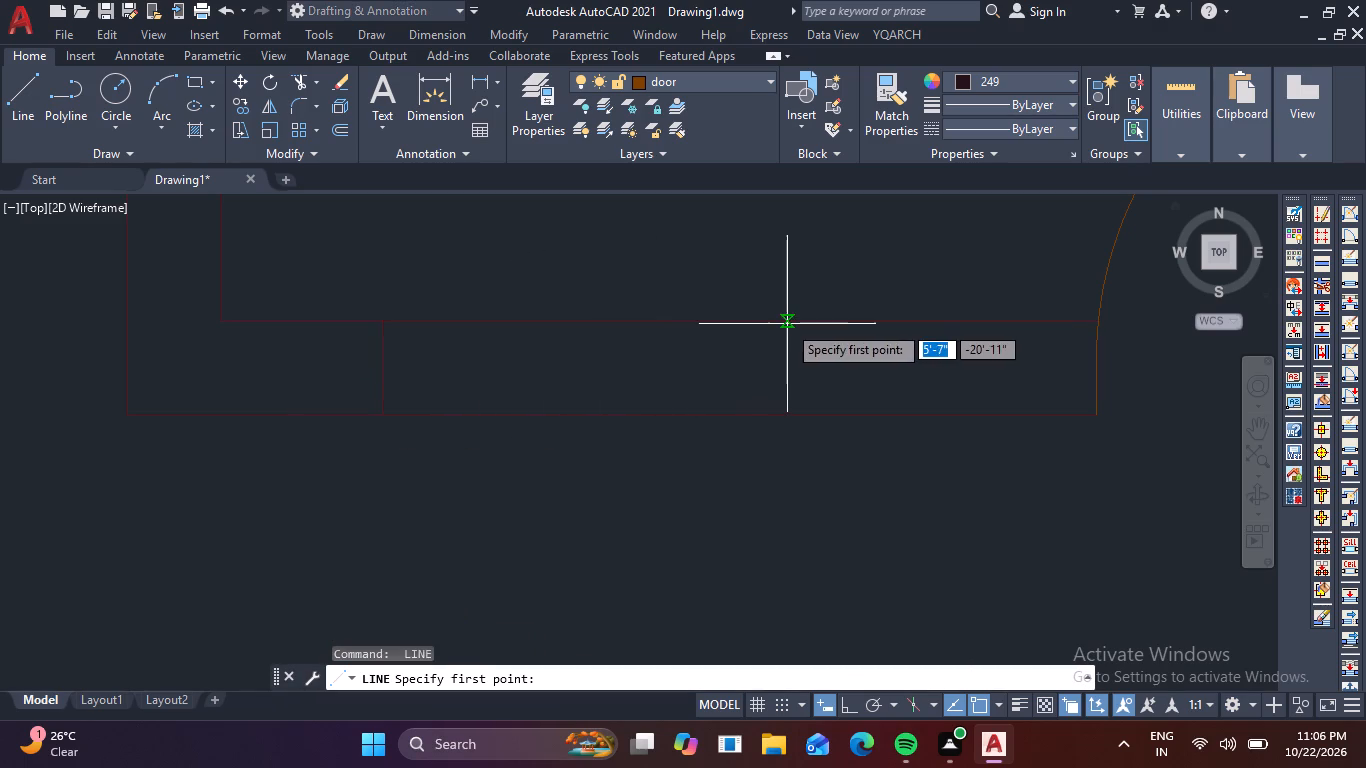
{"action": "left_click", "coordinate": [789, 323]}
{"action": "left_click", "coordinate": [789, 414]}
{"action": "key", "text": "space"}
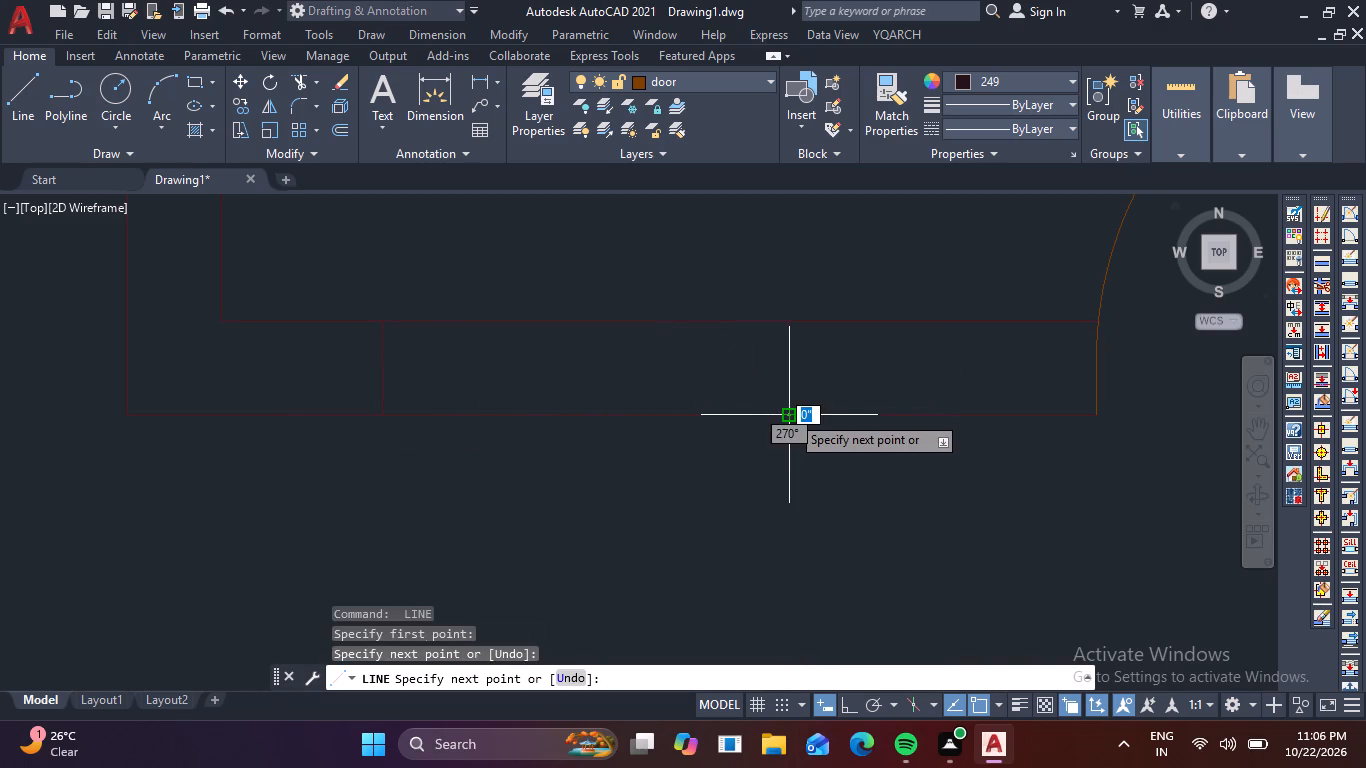
Draw two horizontal lines across the right outer wall's thickness, alongside the bottom-right room below its door.
{"action": "scroll", "coordinate": [543, 443], "scroll_direction": "down", "scroll_amount": 3}
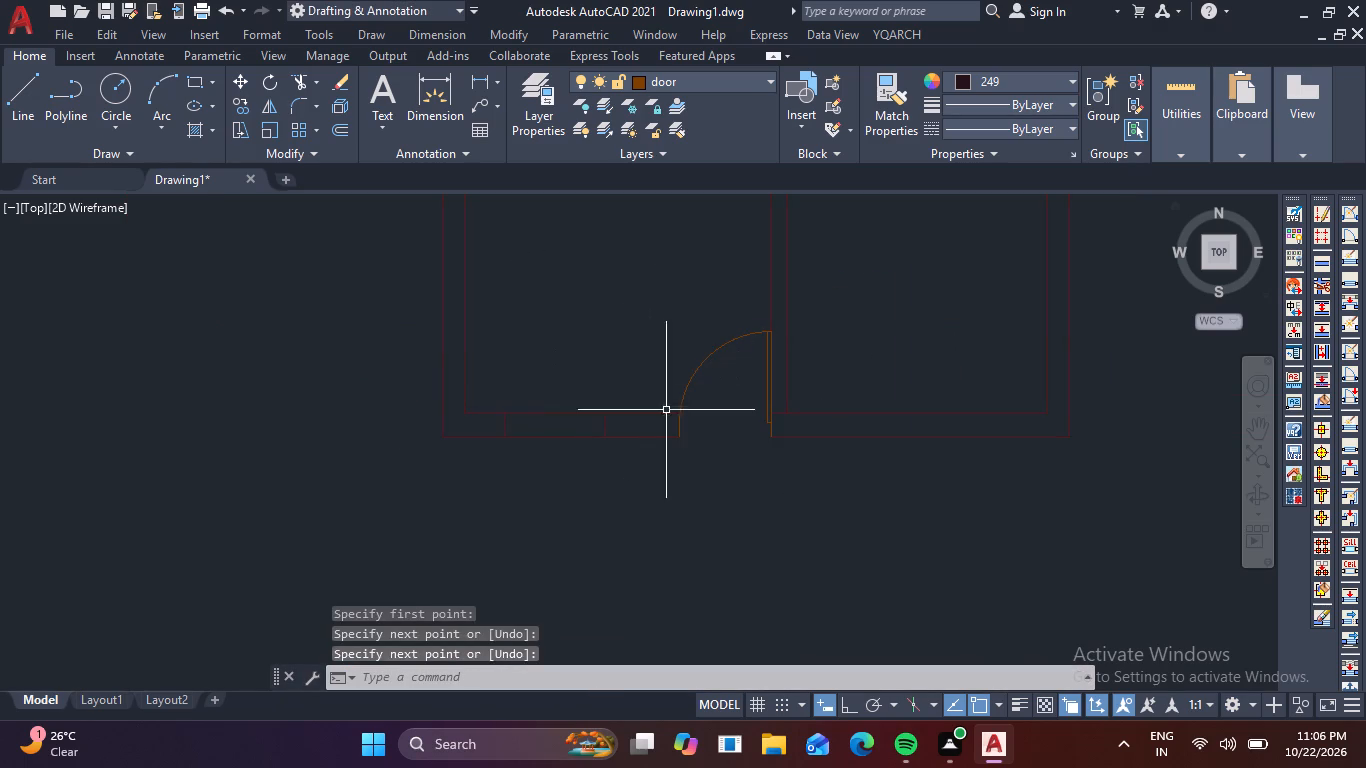
{"action": "scroll", "coordinate": [727, 224], "scroll_direction": "down", "scroll_amount": 1}
{"action": "middle_click_drag", "start_coordinate": [689, 260], "coordinate": [656, 350]}
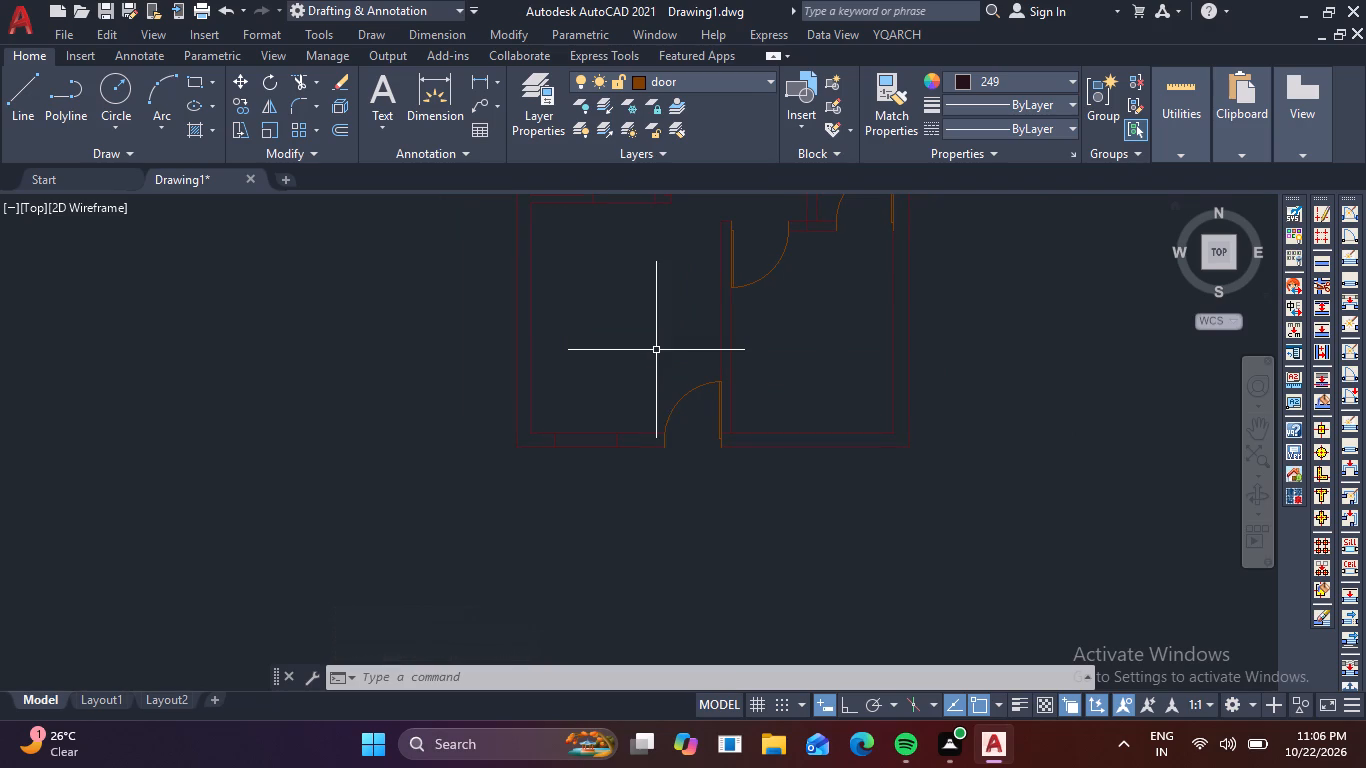
{"action": "middle_click_drag", "start_coordinate": [652, 354], "coordinate": [533, 455]}
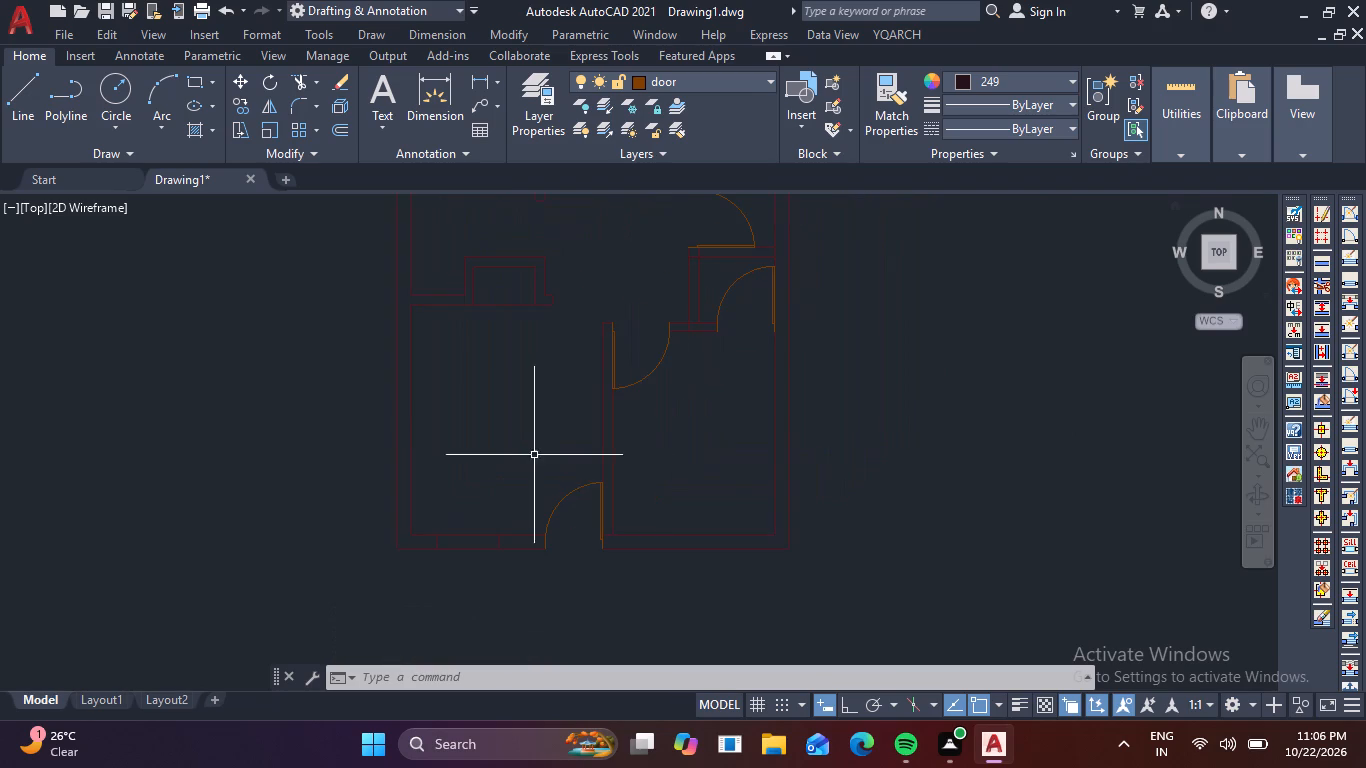
{"action": "key", "text": "space"}
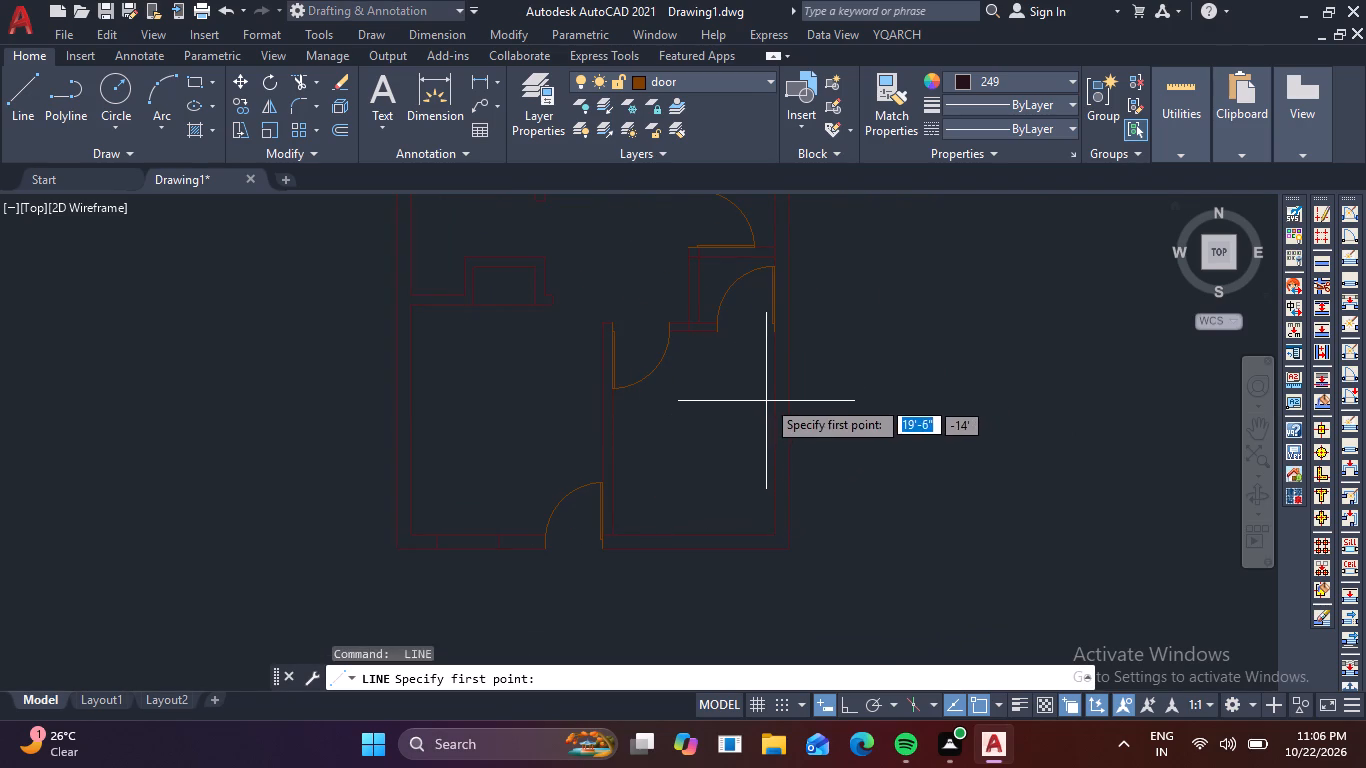
{"action": "scroll", "coordinate": [773, 382], "scroll_direction": "up", "scroll_amount": 2}
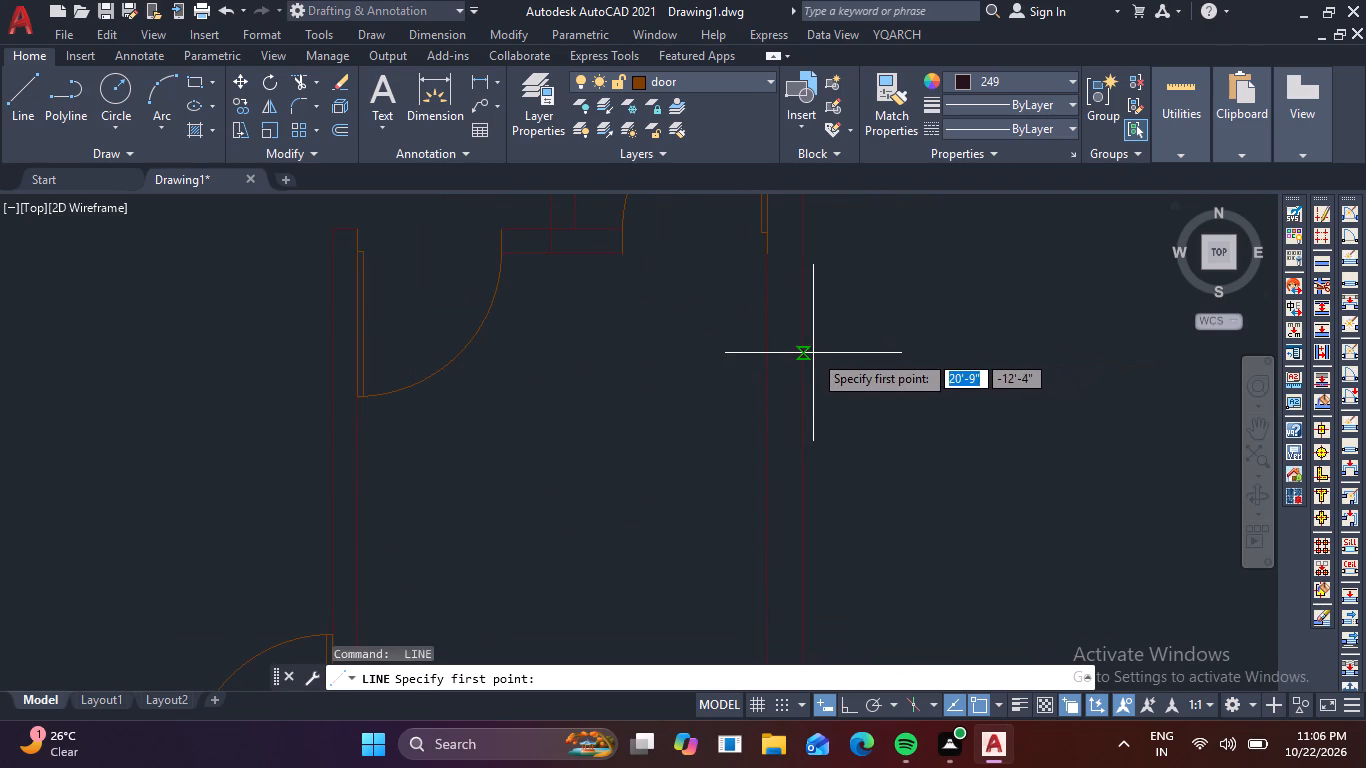
{"action": "left_click", "coordinate": [768, 348]}
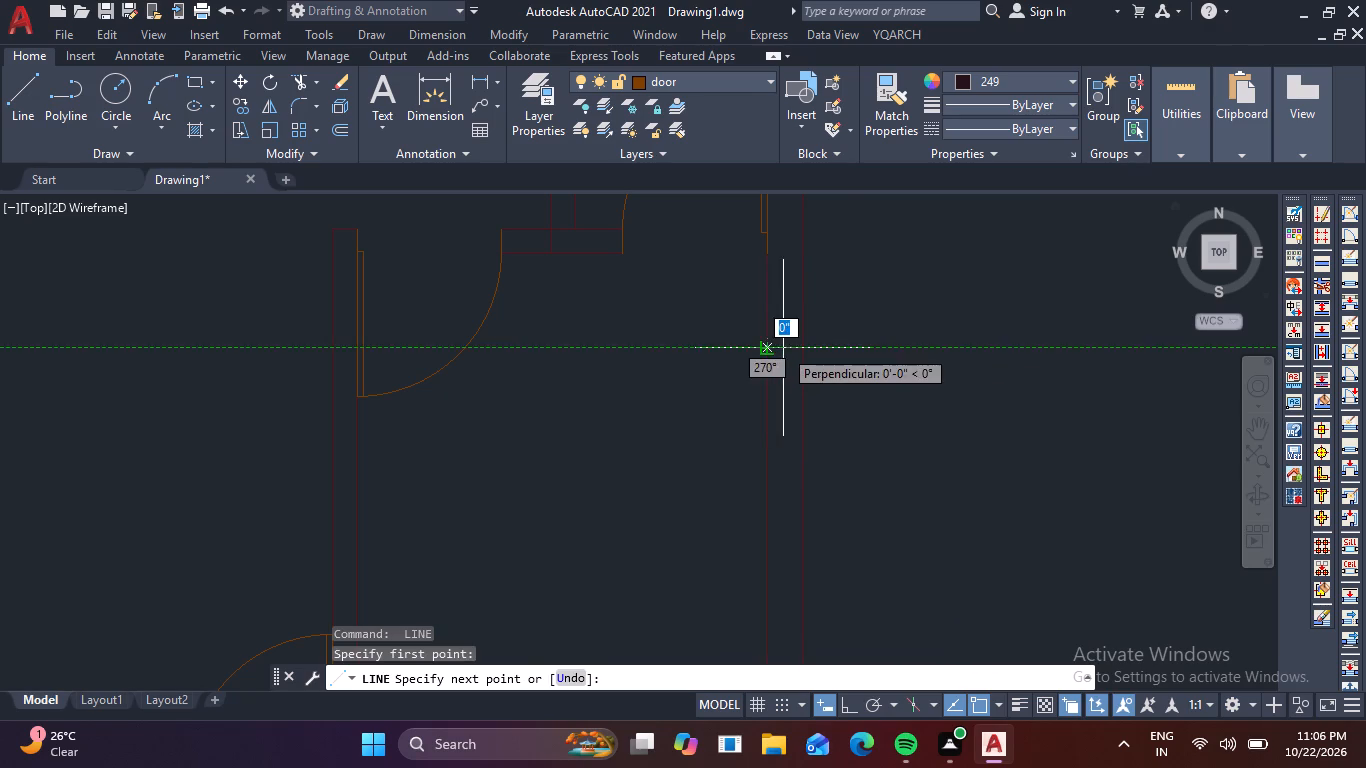
{"action": "left_click", "coordinate": [799, 348]}
{"action": "key", "text": "space"}
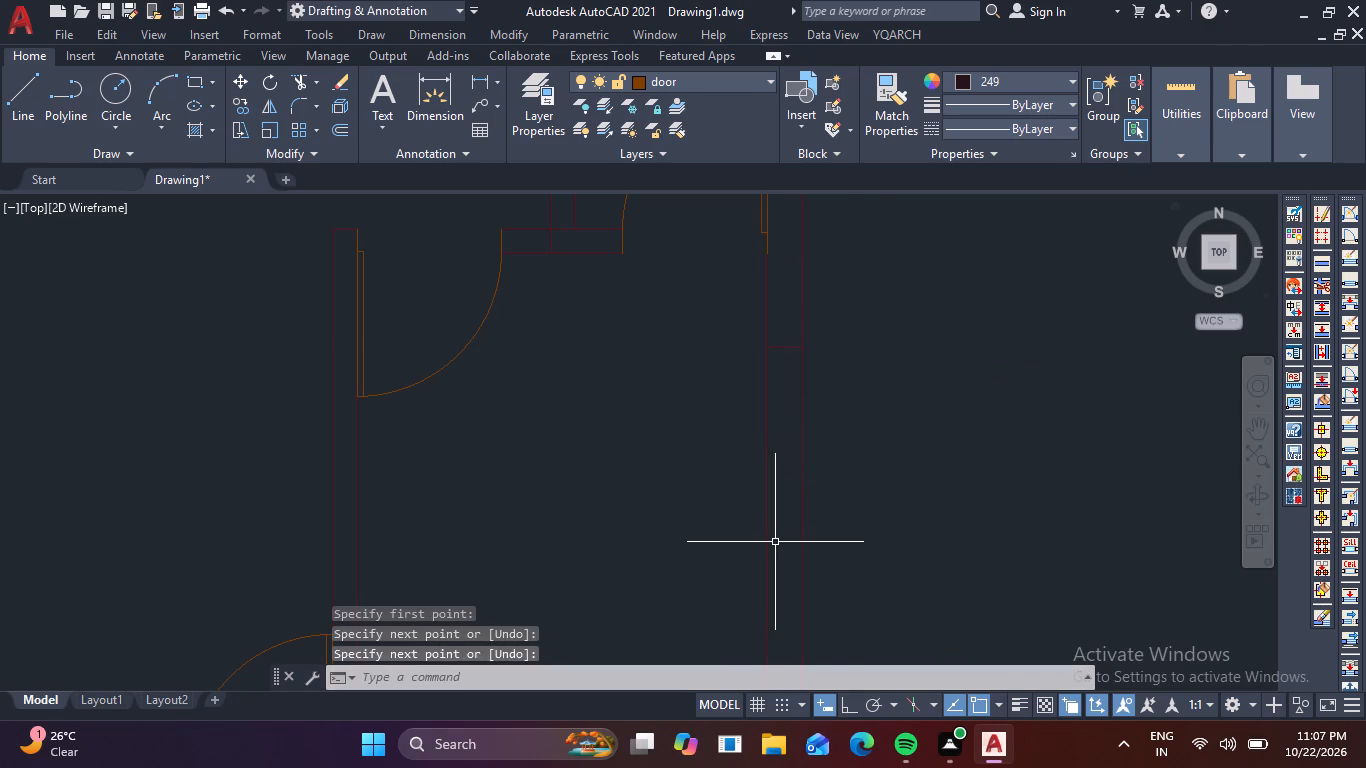
{"action": "key", "text": "space"}
{"action": "left_click", "coordinate": [765, 544]}
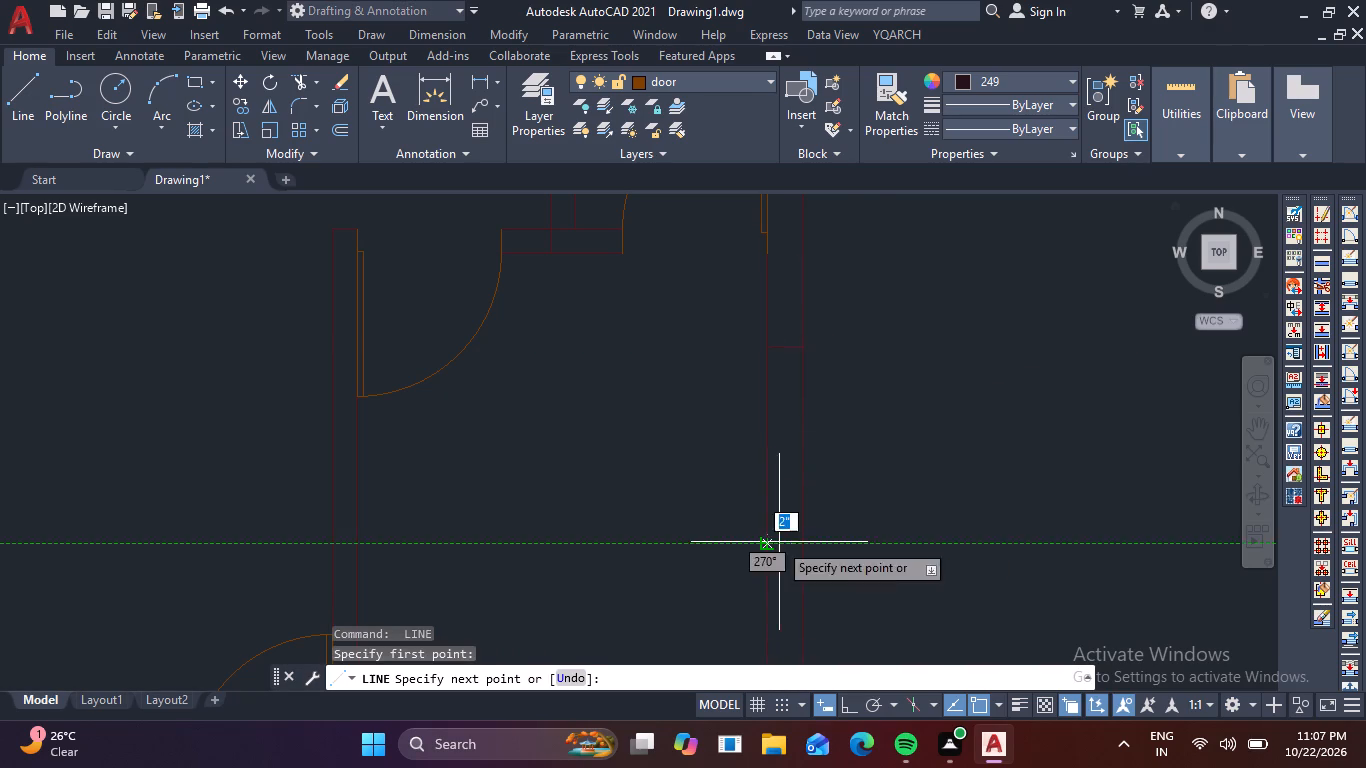
{"action": "left_click", "coordinate": [802, 543]}
{"action": "key", "text": "space"}
Draw two horizontal lines across the right outer wall's thickness, beside the door of the small room above the bottom-right room.
{"action": "middle_click_drag", "start_coordinate": [993, 294], "coordinate": [945, 512]}
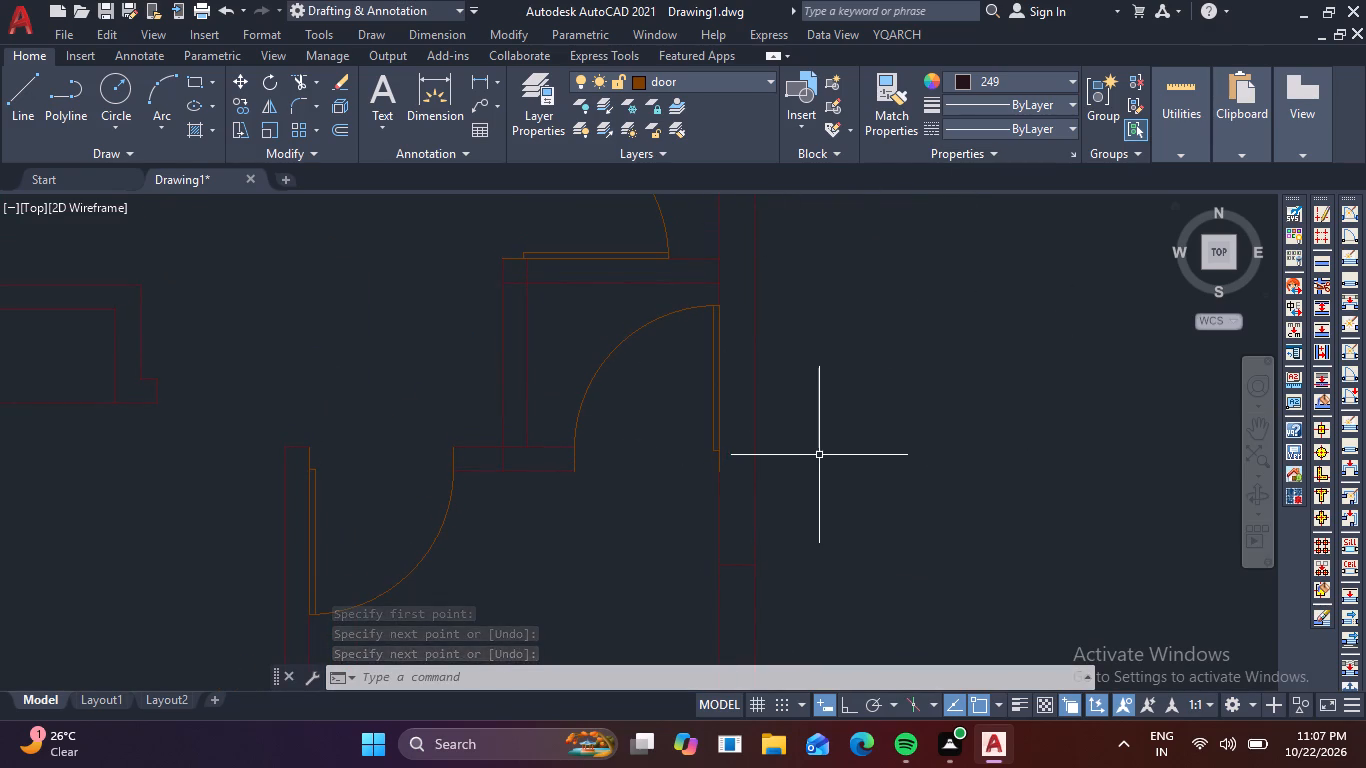
{"action": "key", "text": "space"}
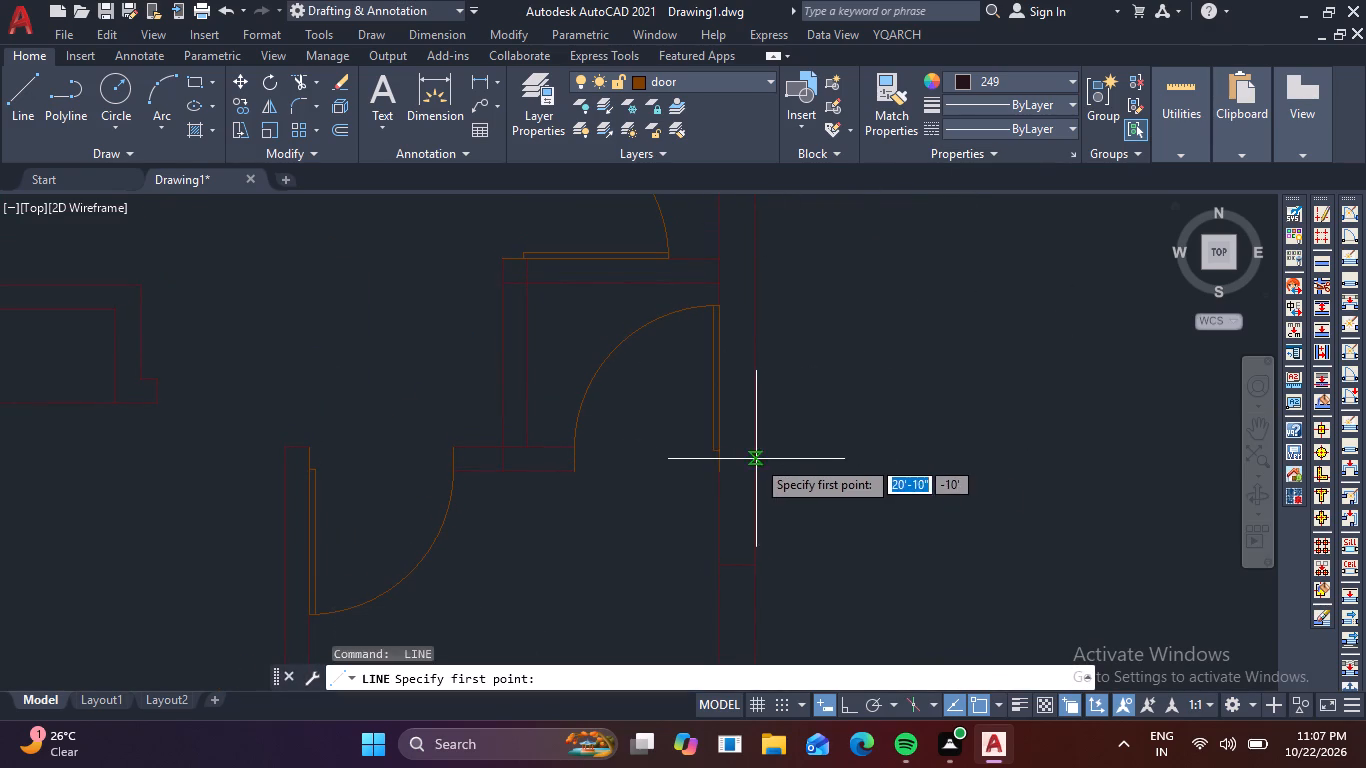
{"action": "left_click", "coordinate": [726, 440]}
{"action": "left_click", "coordinate": [760, 445]}
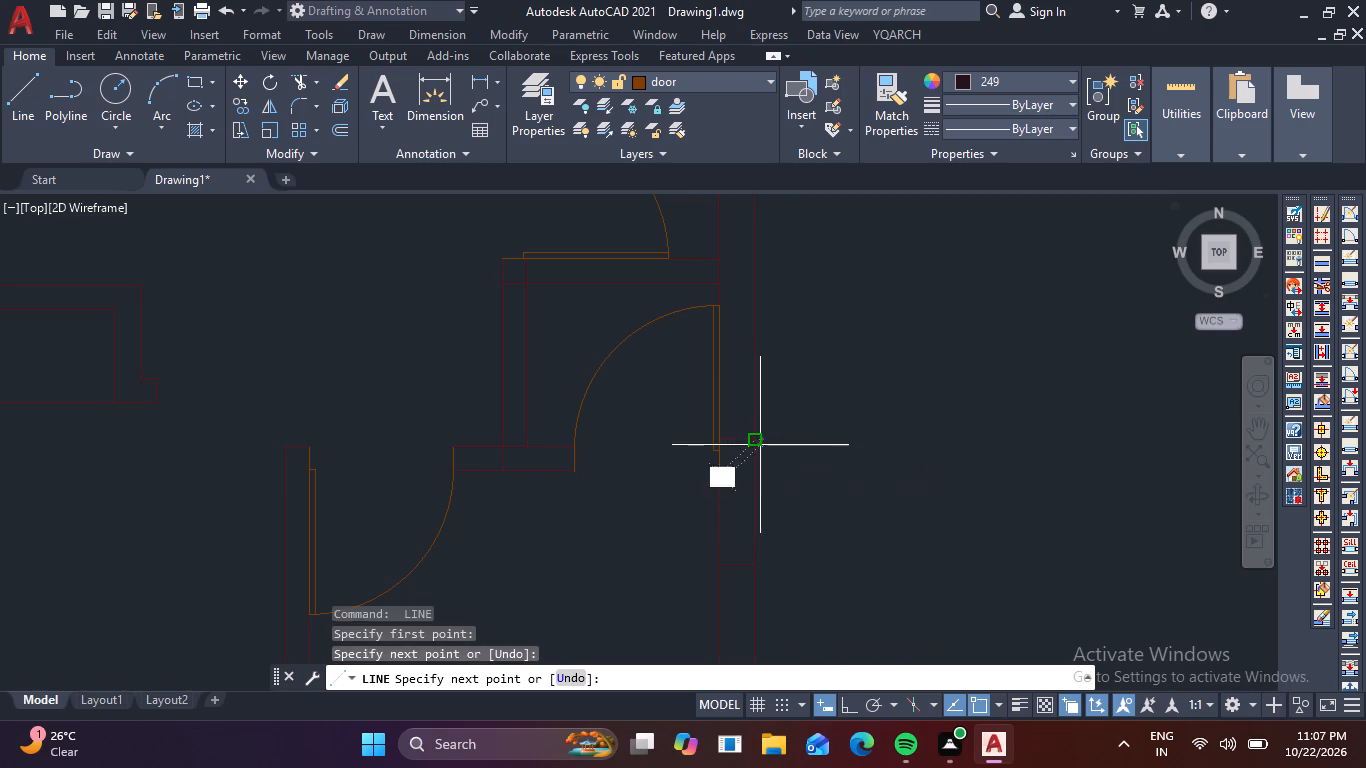
{"action": "key", "text": "space"}
{"action": "key", "text": "space"}
{"action": "scroll", "coordinate": [725, 318], "scroll_direction": "up", "scroll_amount": 1}
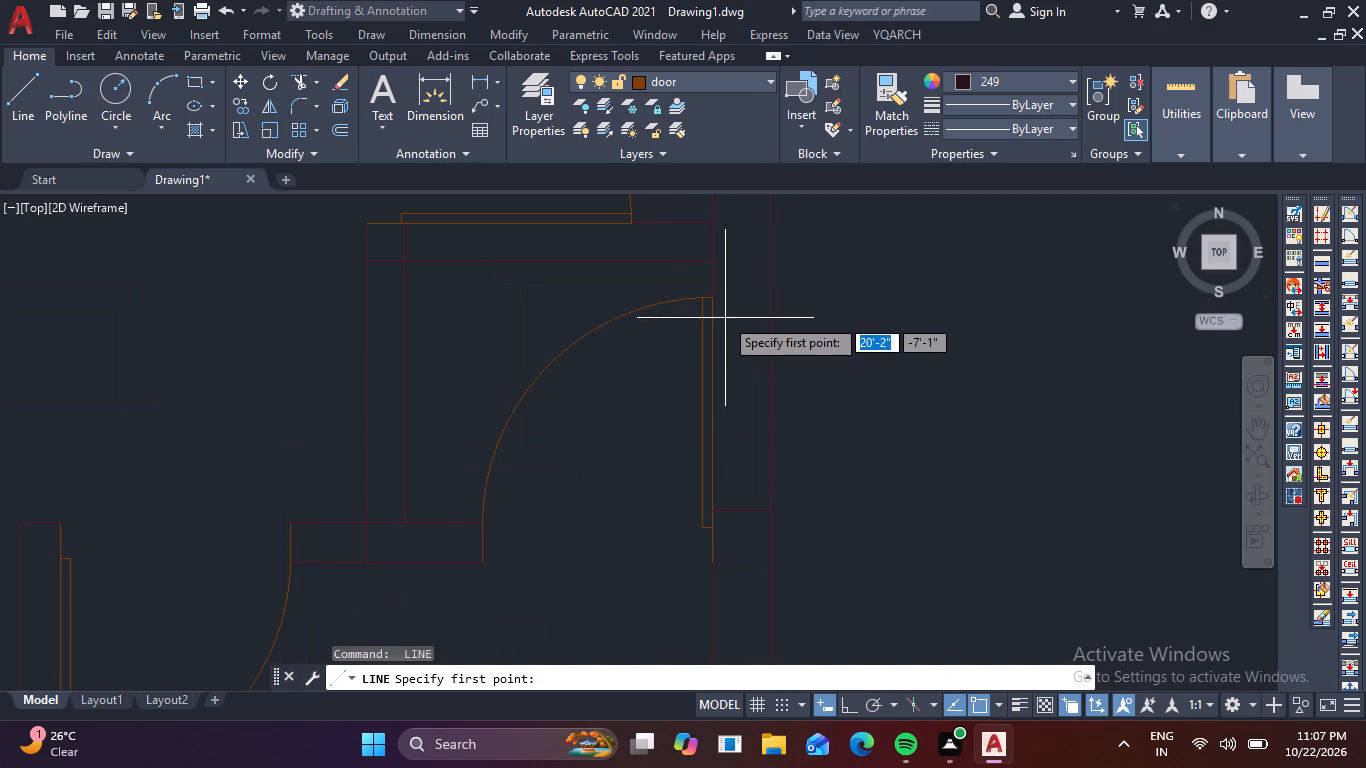
{"action": "left_click", "coordinate": [708, 308]}
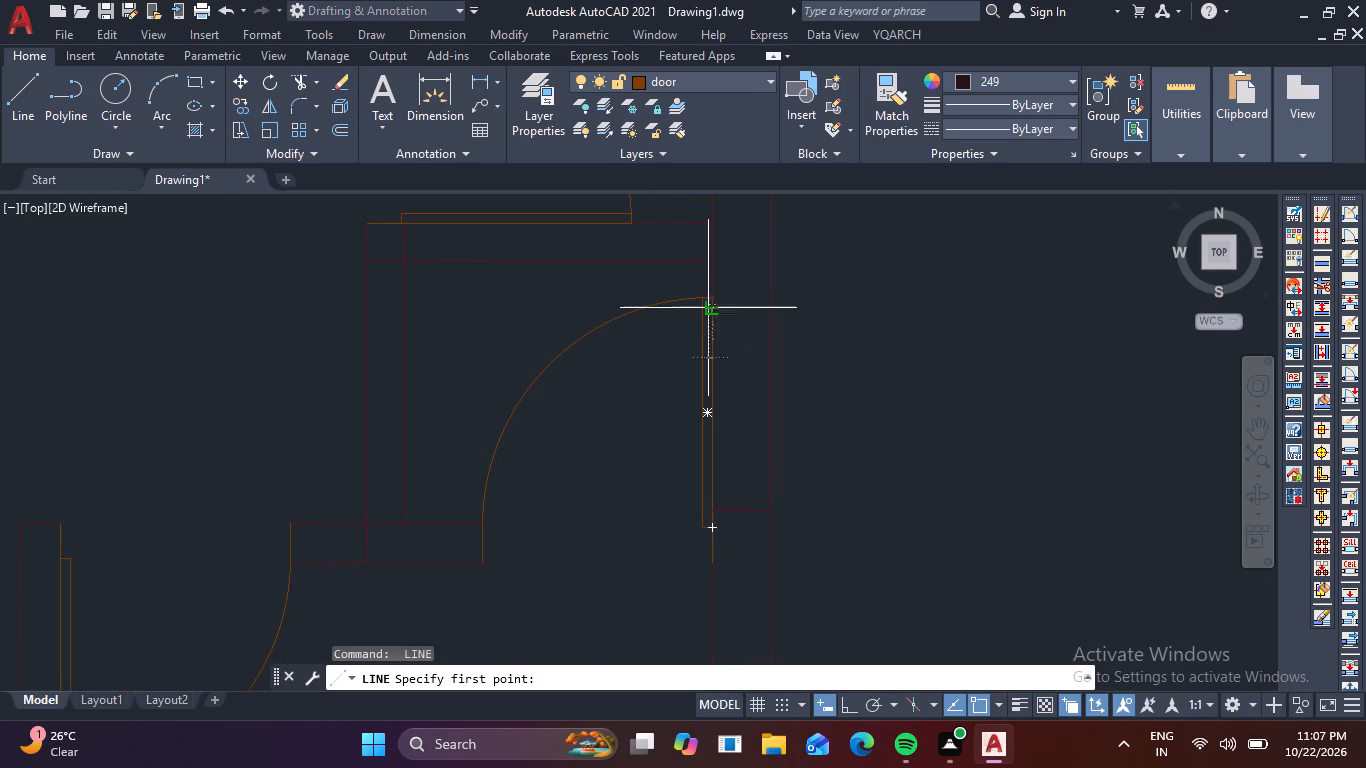
{"action": "left_click", "coordinate": [776, 305]}
{"action": "key", "text": "space"}
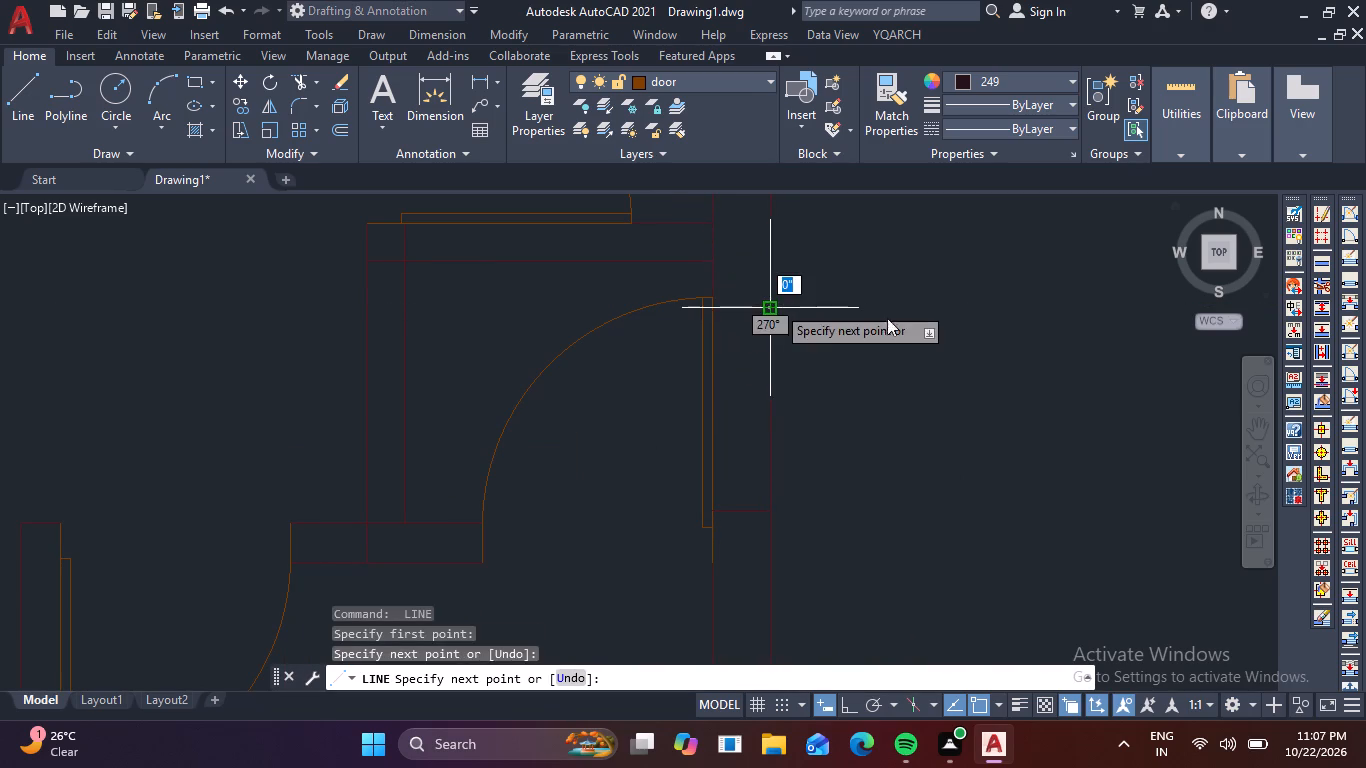
Draw two horizontal lines across the right outer wall's thickness, alongside the top-right room.
{"action": "middle_click_drag", "start_coordinate": [1008, 281], "coordinate": [934, 499]}
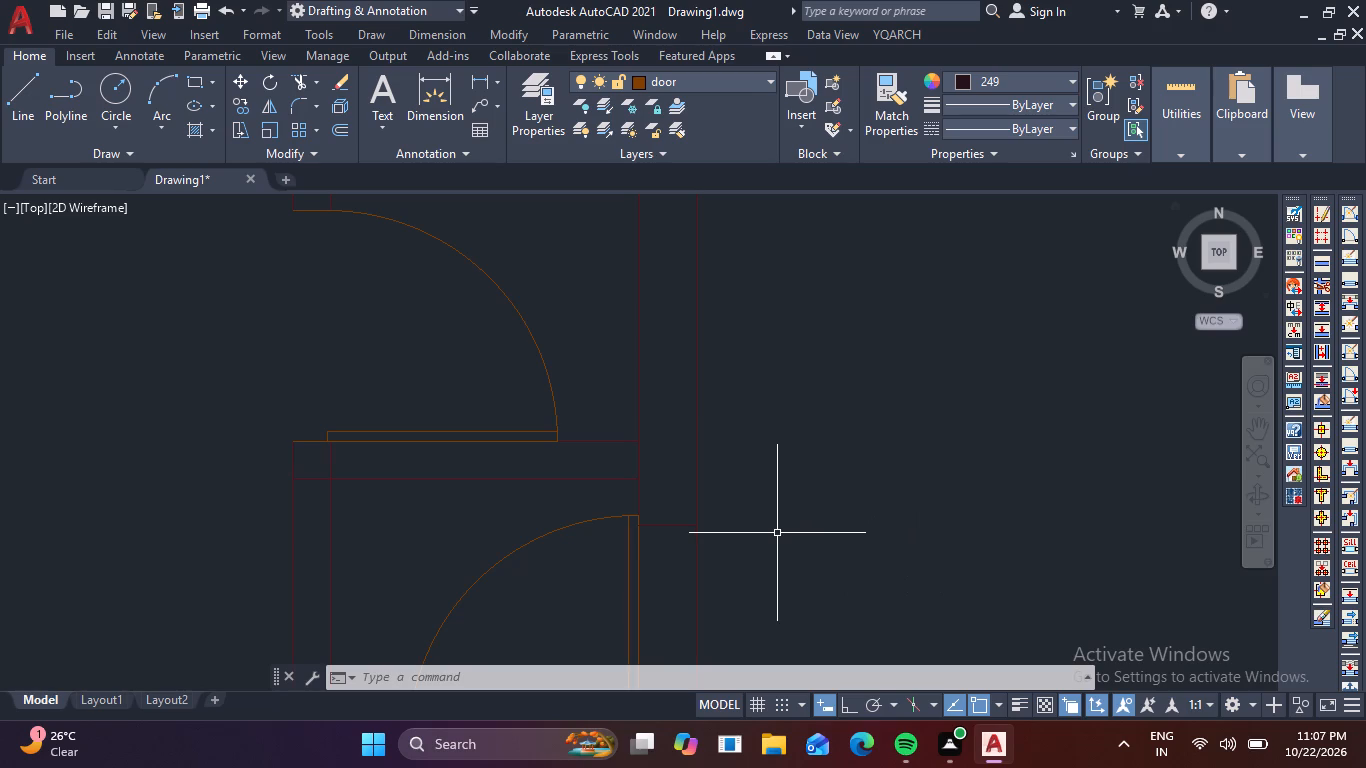
{"action": "scroll", "coordinate": [709, 477], "scroll_direction": "down", "scroll_amount": 1}
{"action": "middle_click_drag", "start_coordinate": [884, 420], "coordinate": [842, 507]}
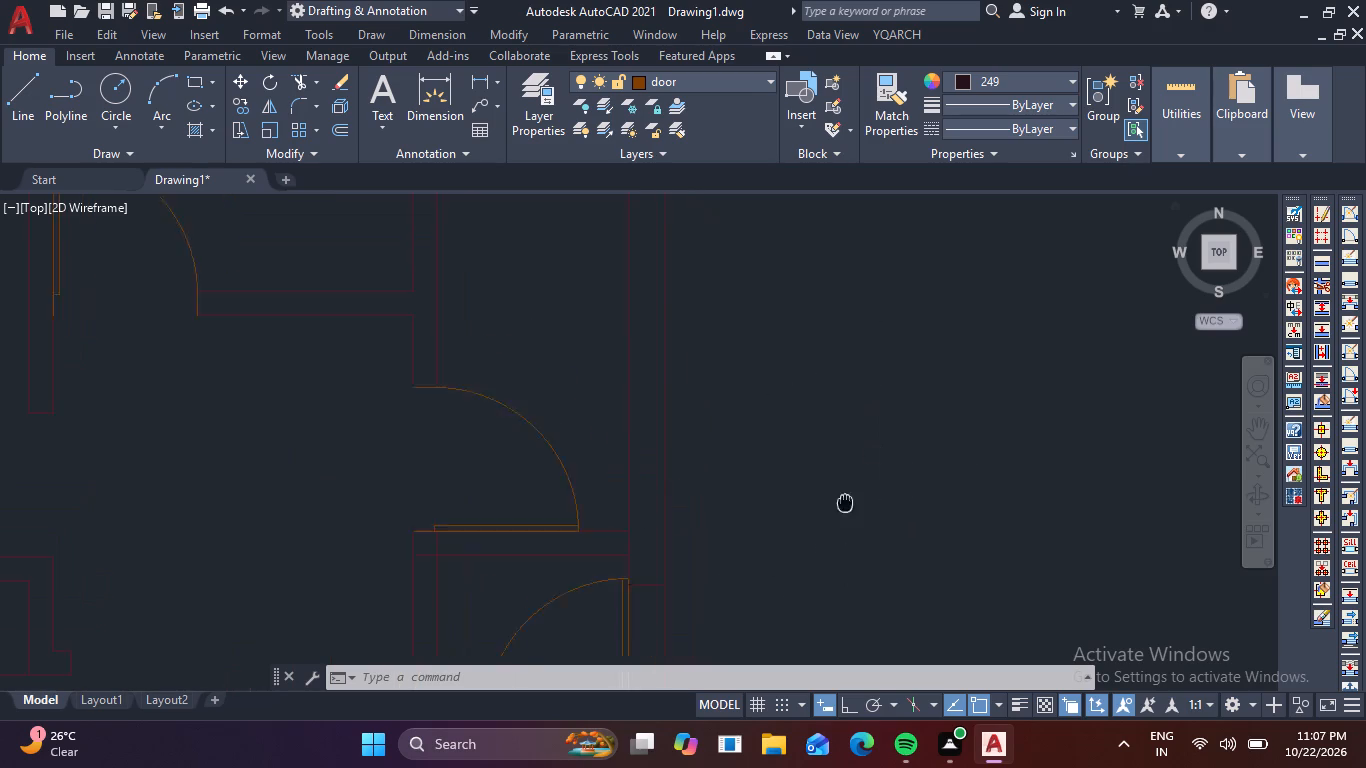
{"action": "middle_click_drag", "start_coordinate": [842, 507], "coordinate": [810, 604]}
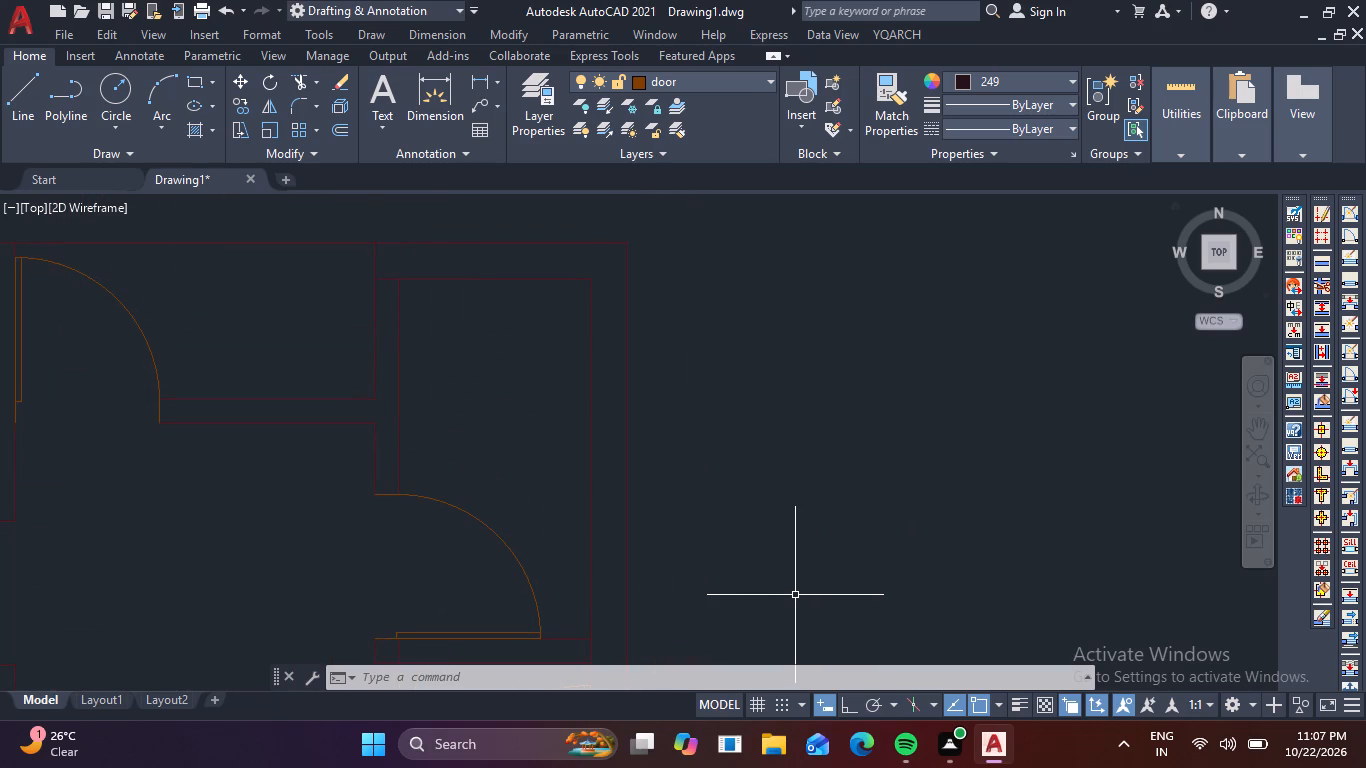
{"action": "key", "text": "space"}
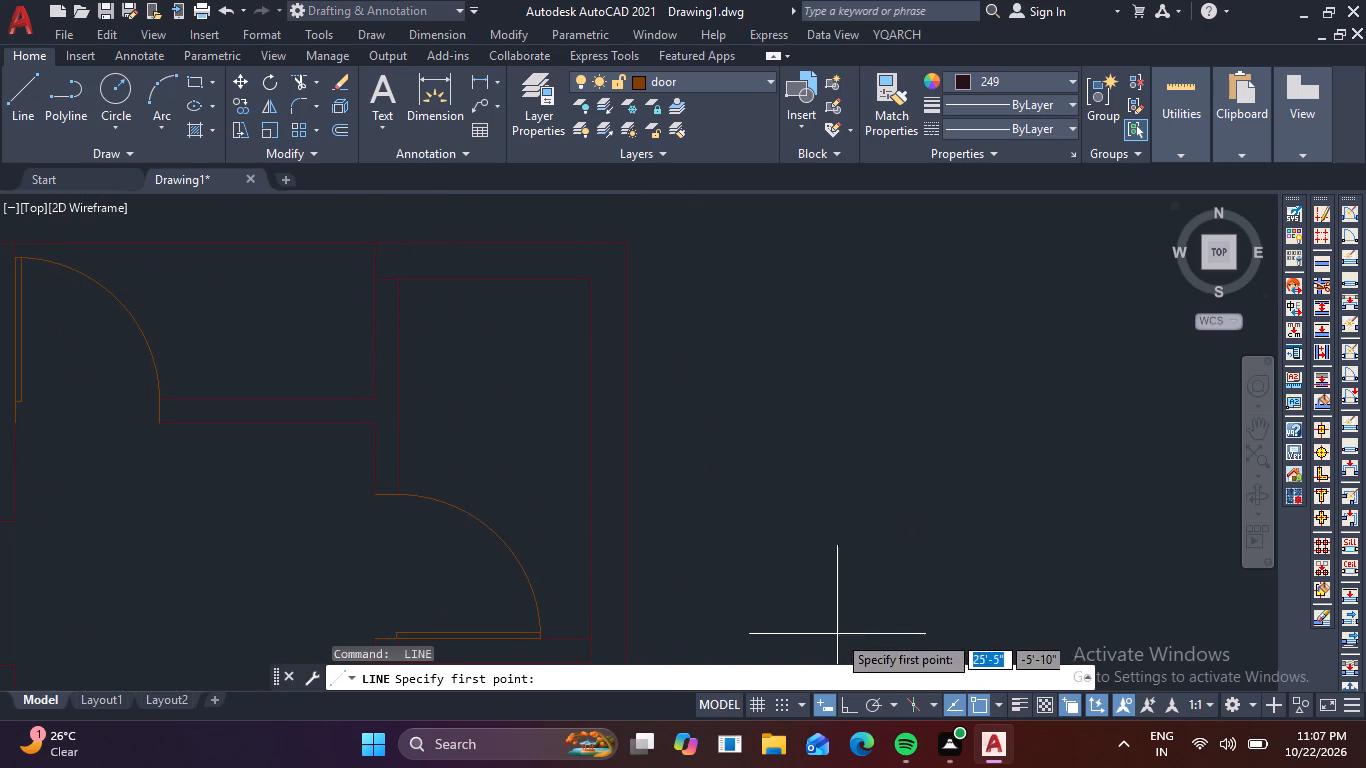
{"action": "left_click", "coordinate": [588, 569]}
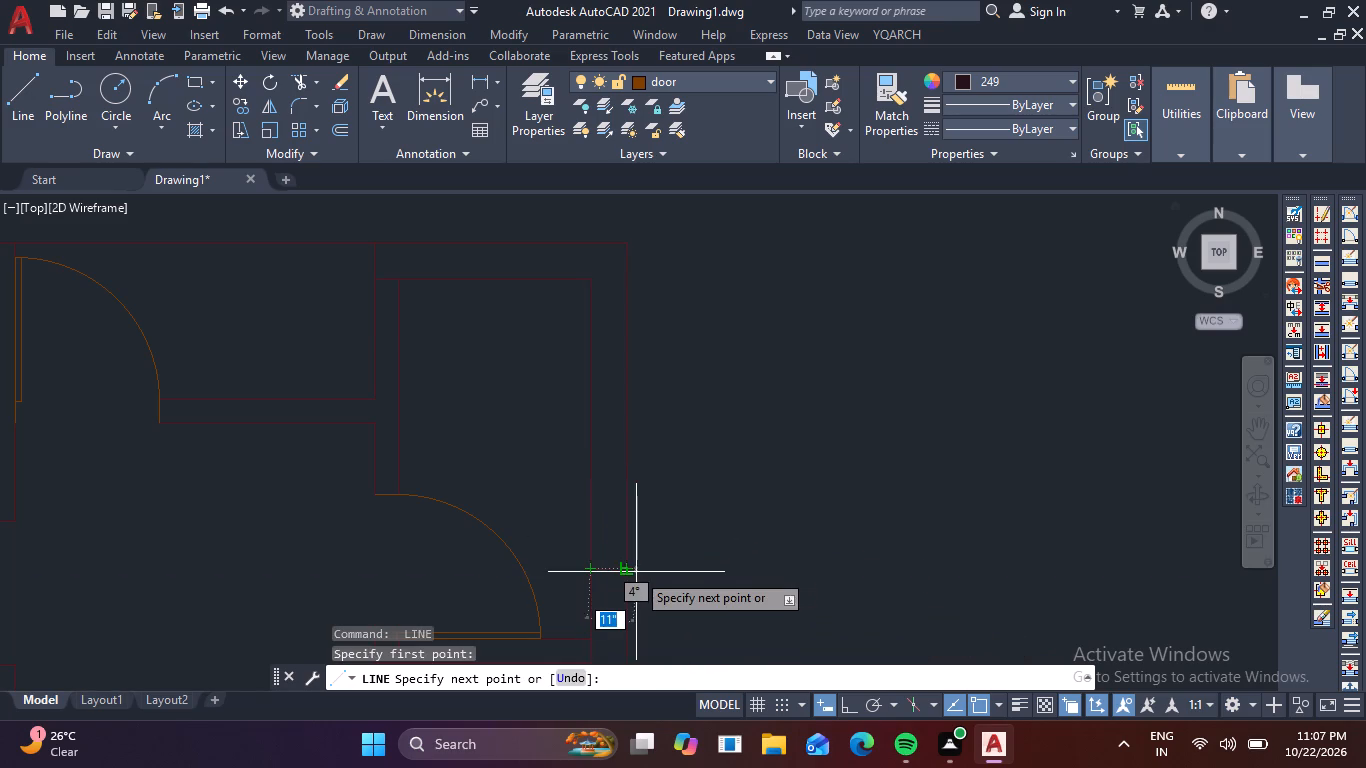
{"action": "left_click", "coordinate": [632, 569]}
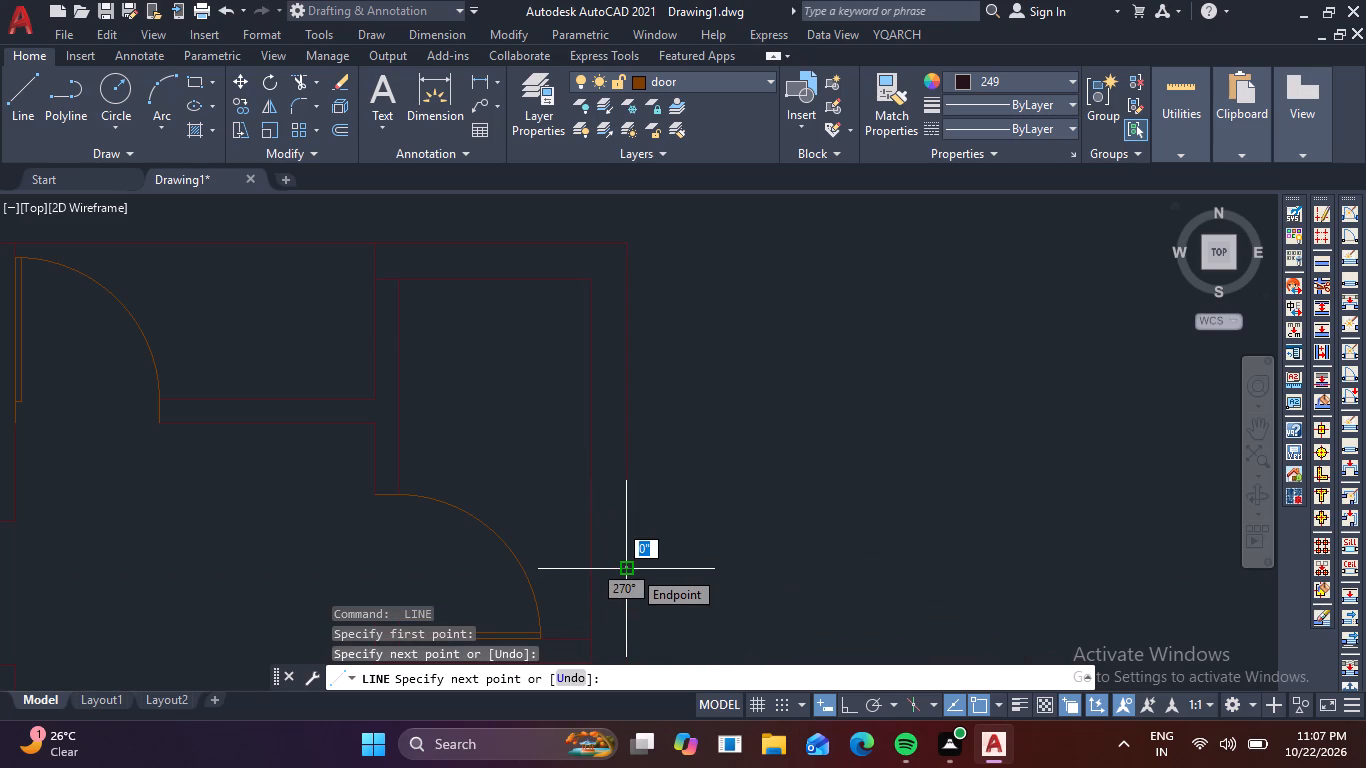
{"action": "key", "text": "space"}
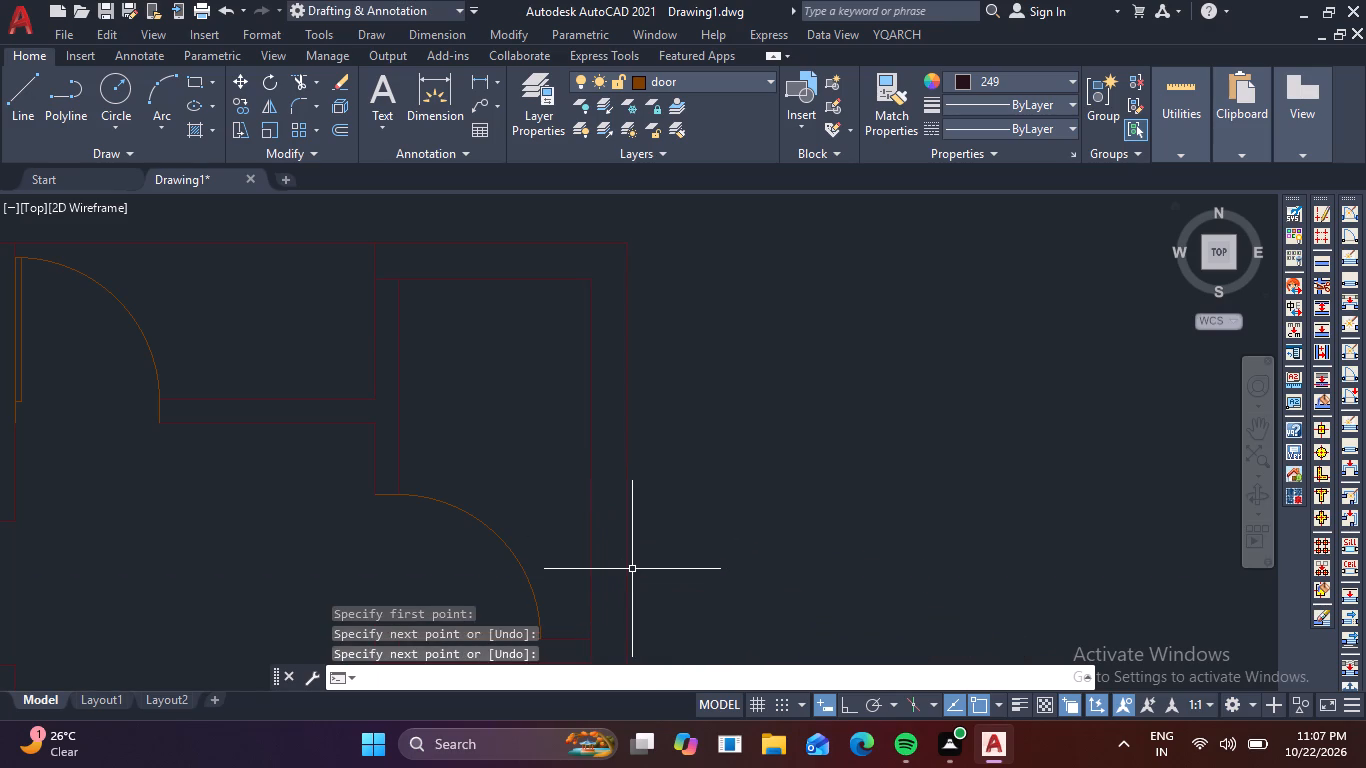
{"action": "key", "text": "space"}
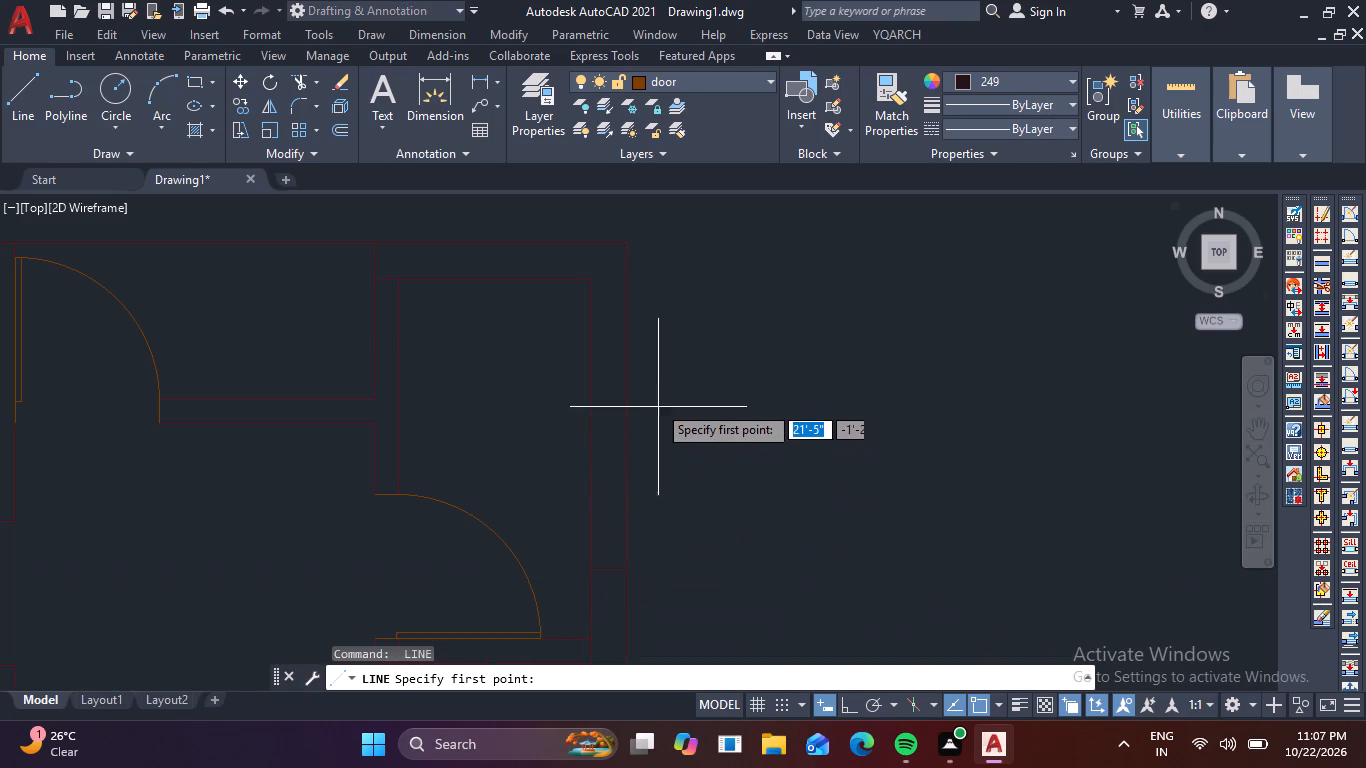
{"action": "left_click", "coordinate": [590, 355]}
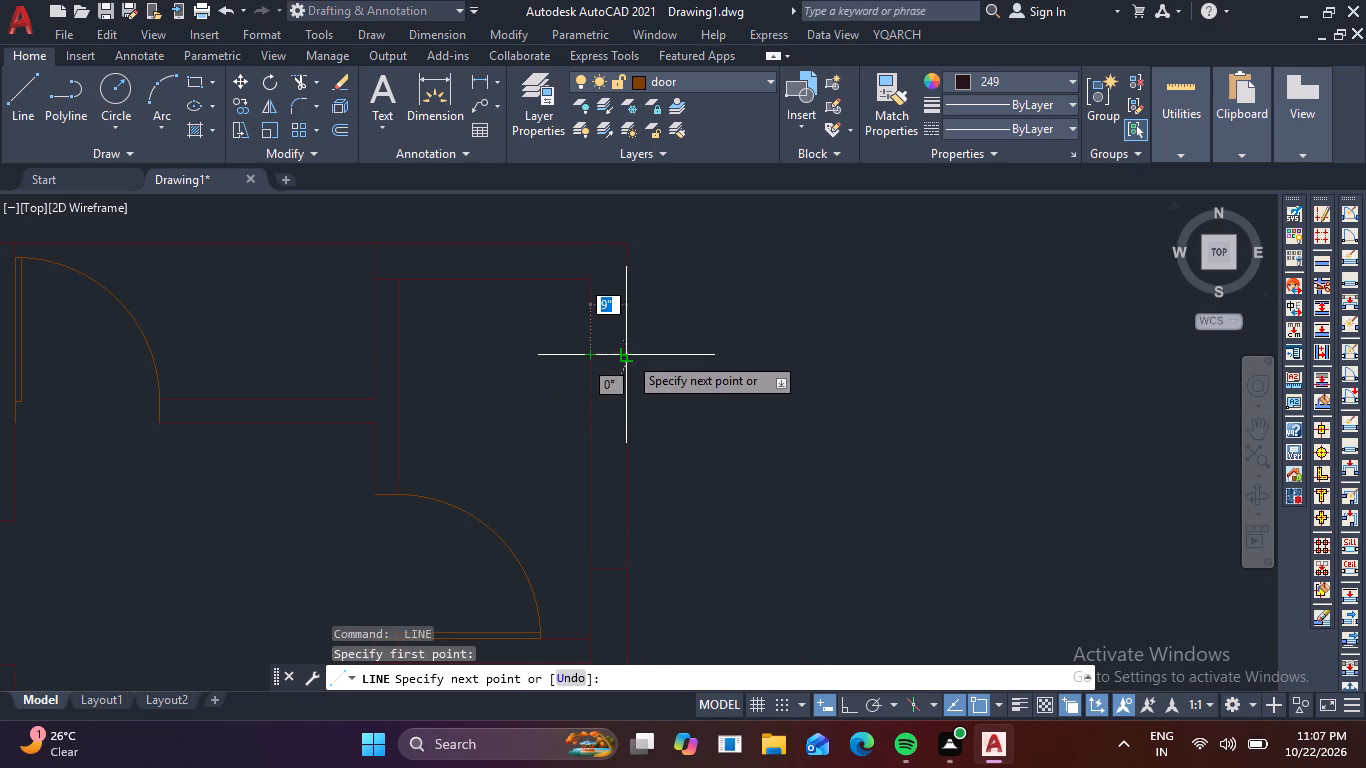
{"action": "left_click", "coordinate": [628, 353]}
{"action": "key", "text": "space"}
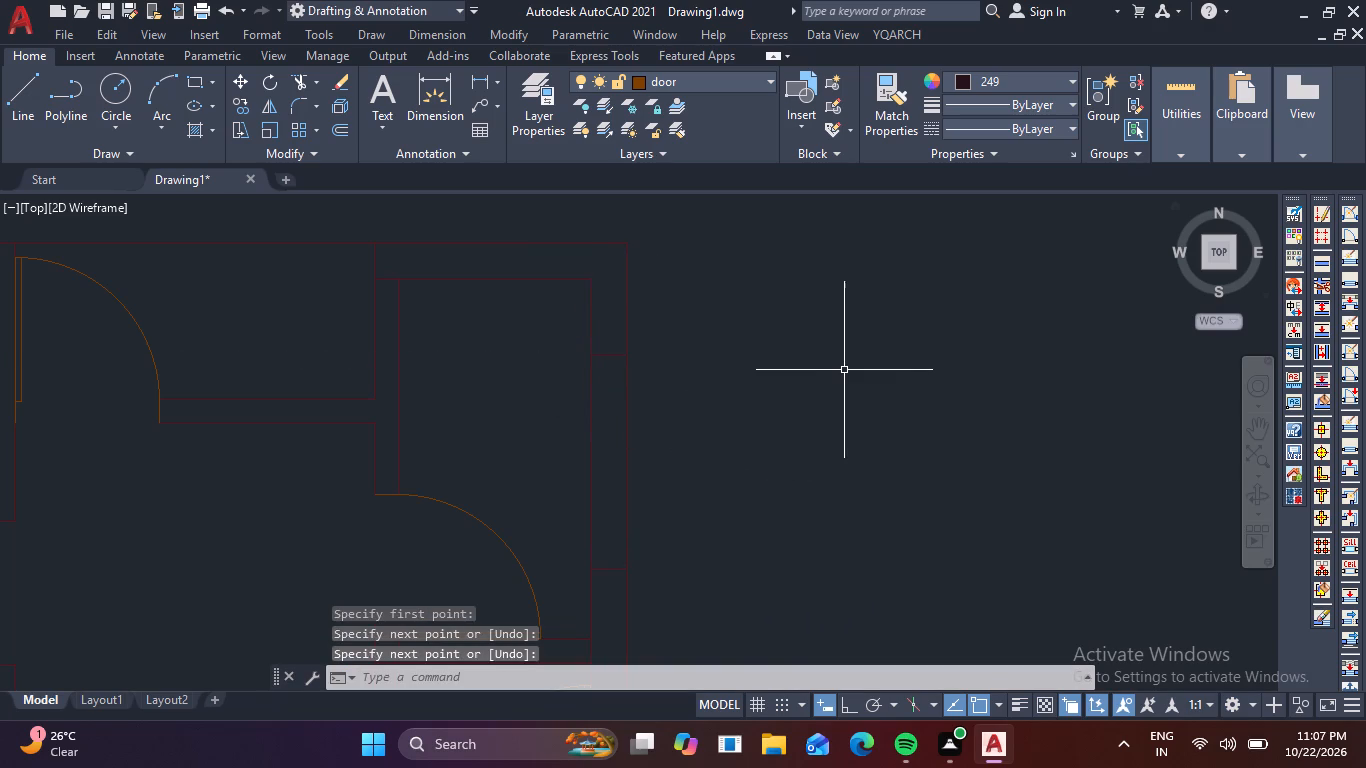
Draw two vertical lines across the 6" horizontal partition between the upper door and the top-right room.
{"action": "middle_click_drag", "start_coordinate": [845, 368], "coordinate": [1036, 501]}
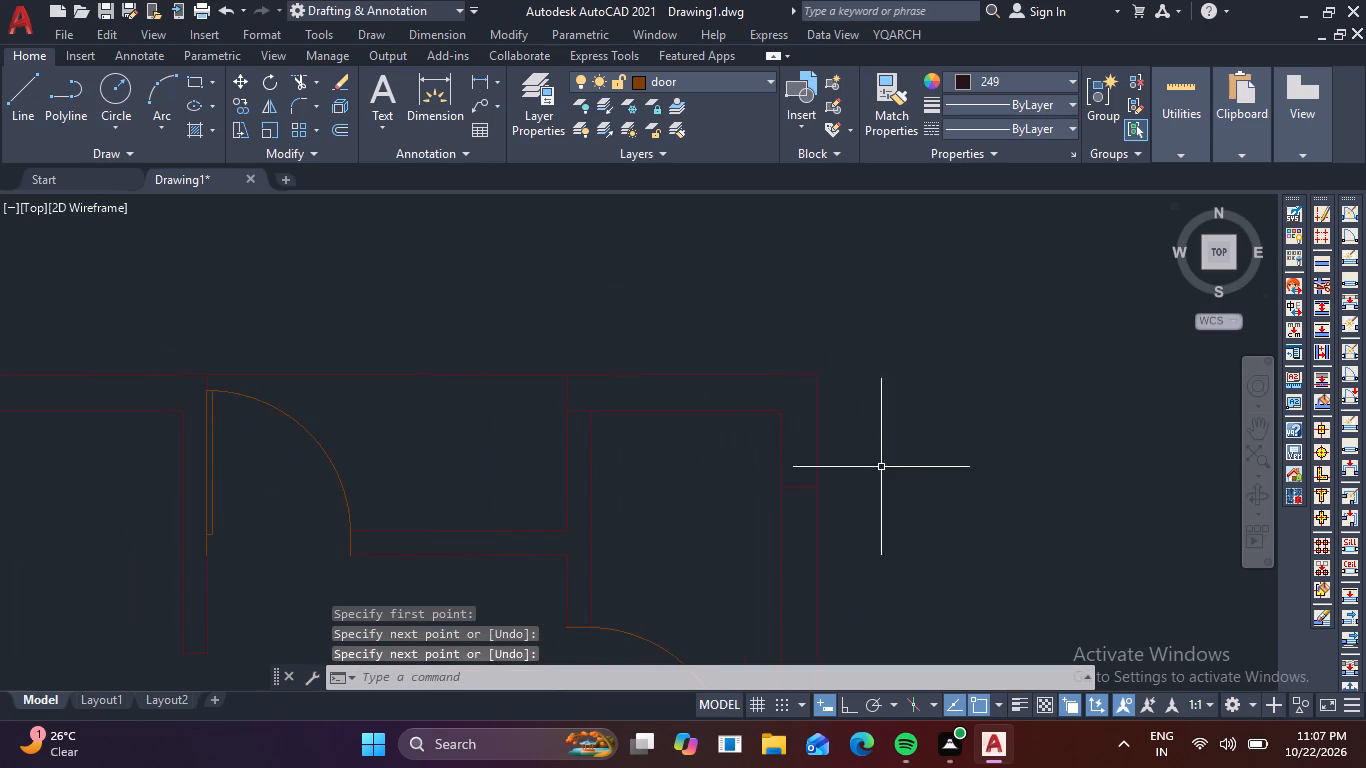
{"action": "scroll", "coordinate": [789, 443], "scroll_direction": "down", "scroll_amount": 1}
{"action": "middle_click_drag", "start_coordinate": [713, 468], "coordinate": [757, 468]}
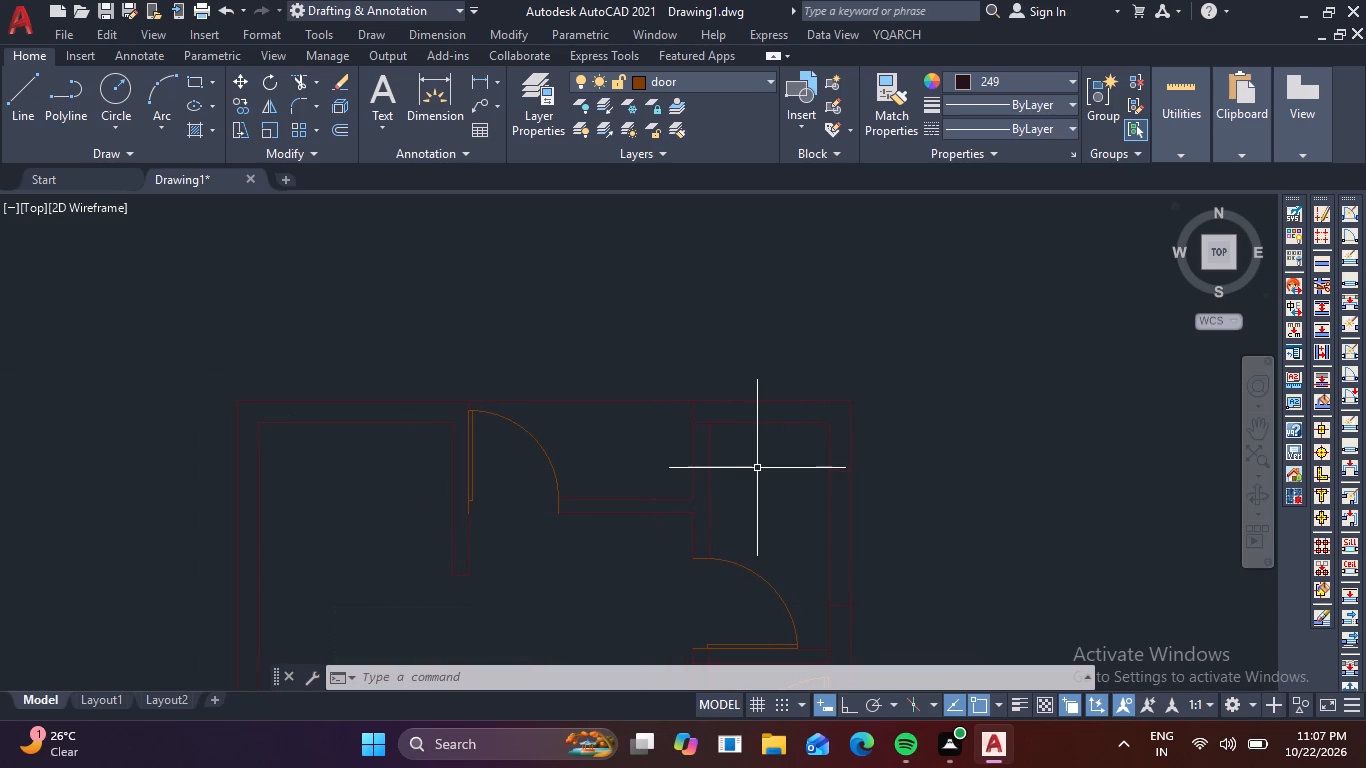
{"action": "key", "text": "space"}
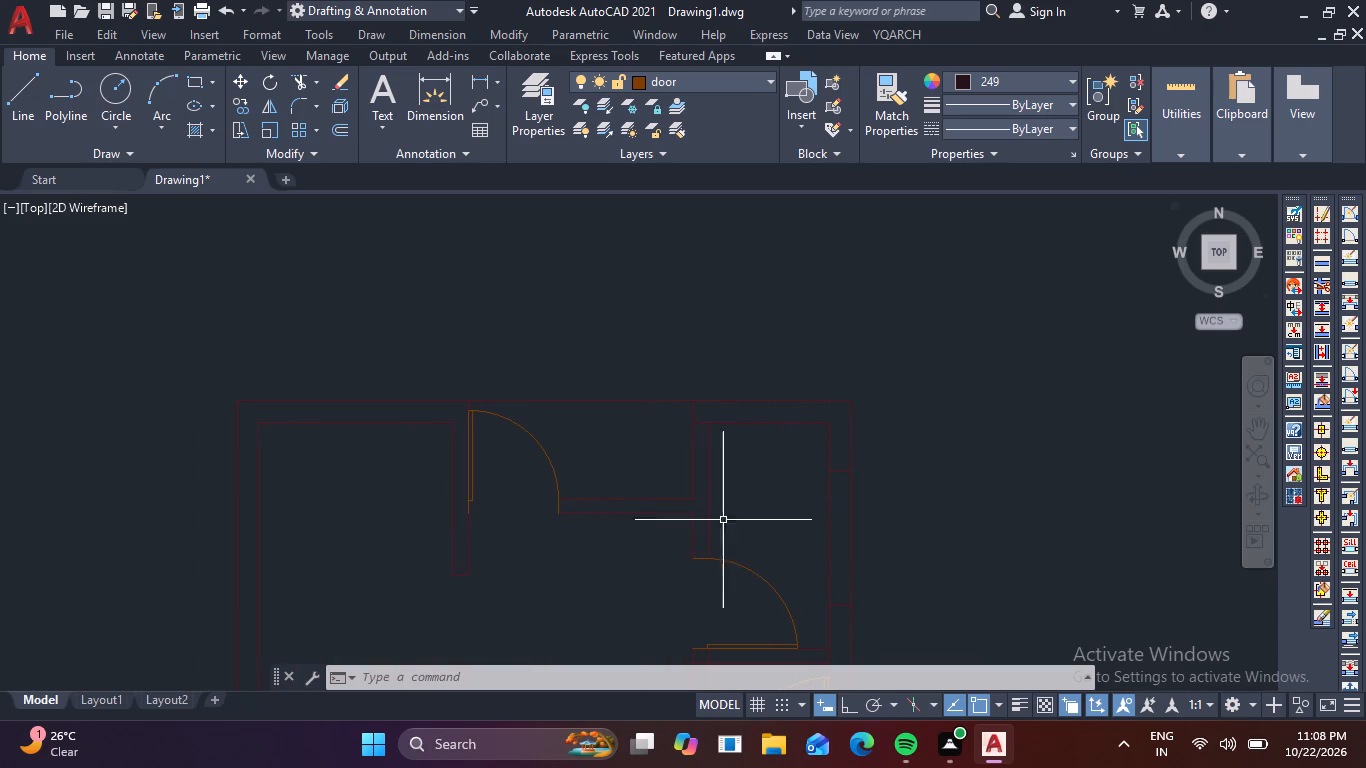
{"action": "scroll", "coordinate": [720, 518], "scroll_direction": "up", "scroll_amount": 2}
{"action": "left_click", "coordinate": [627, 477]}
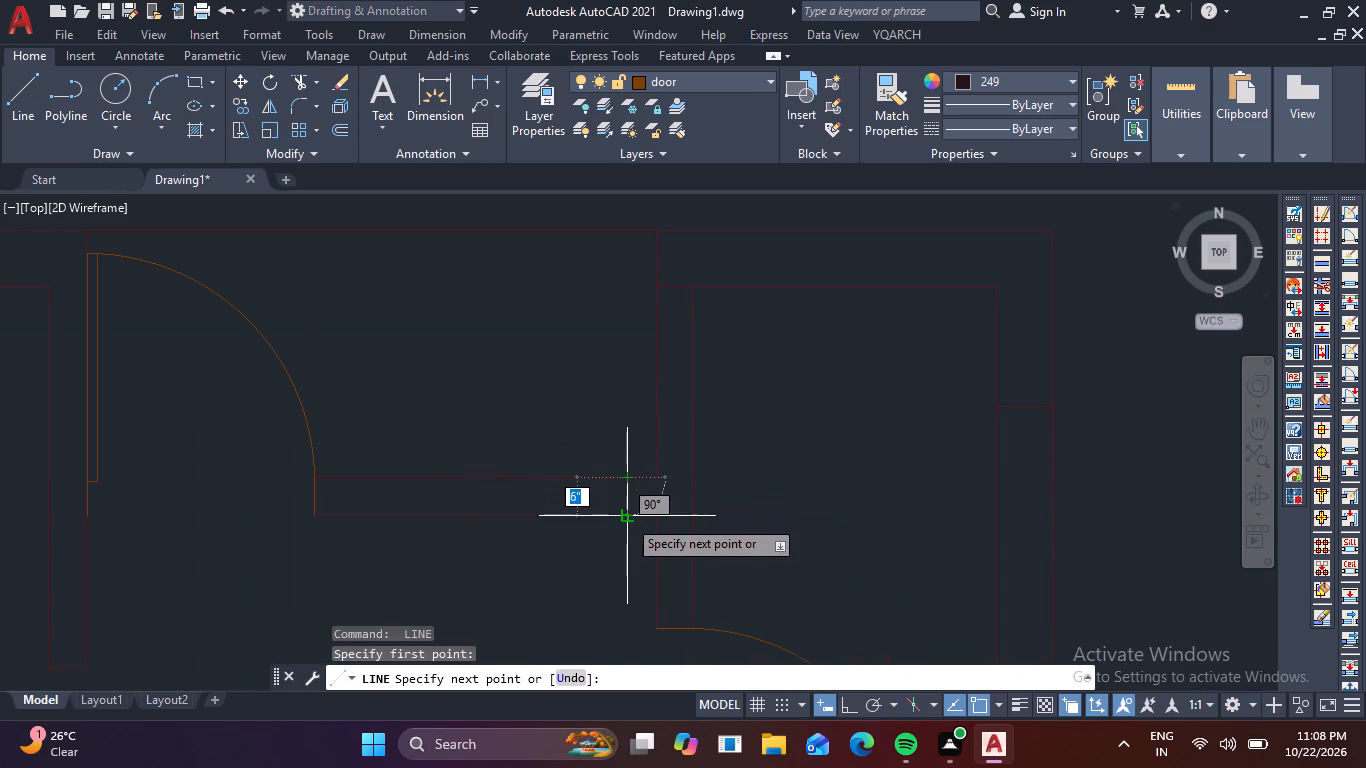
{"action": "left_click", "coordinate": [627, 518]}
{"action": "key", "text": "space"}
{"action": "key", "text": "space"}
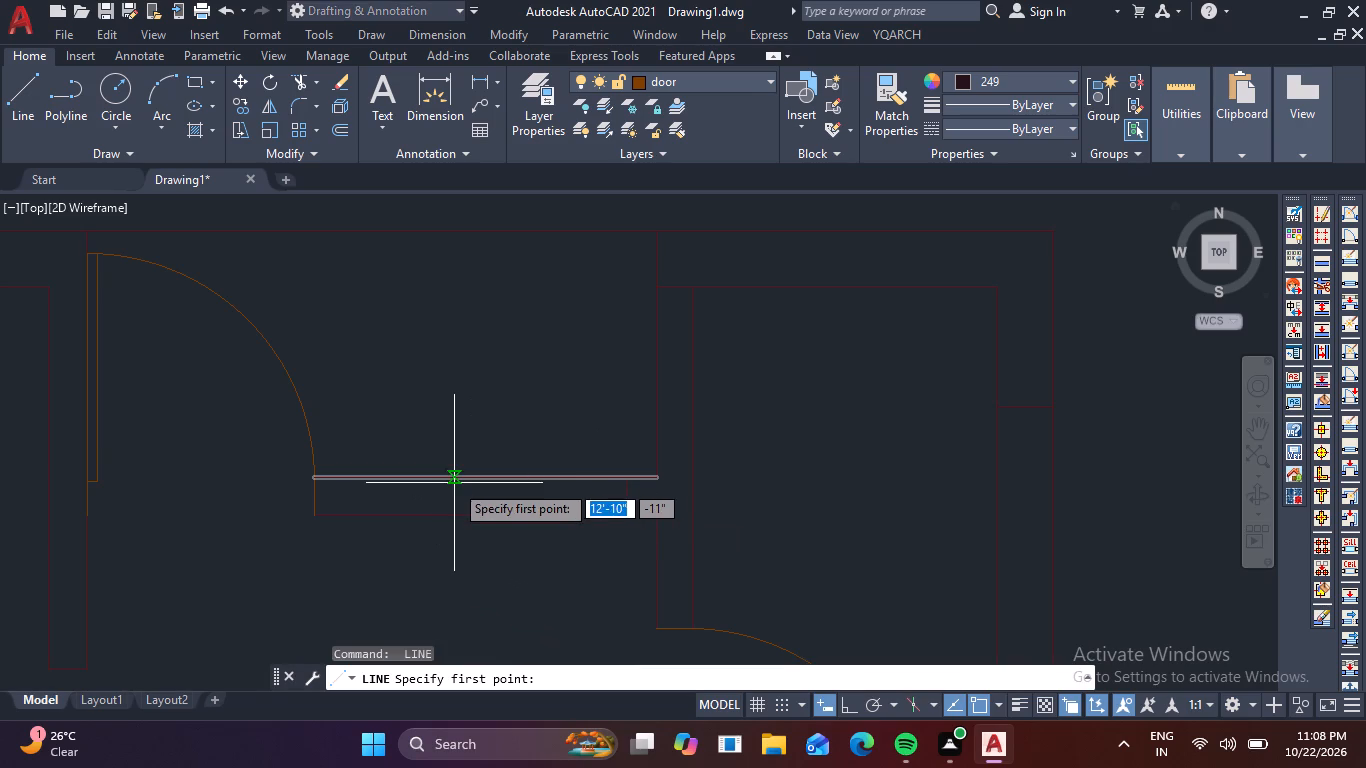
{"action": "left_click", "coordinate": [455, 483]}
{"action": "left_click", "coordinate": [456, 519]}
{"action": "key", "text": "space"}
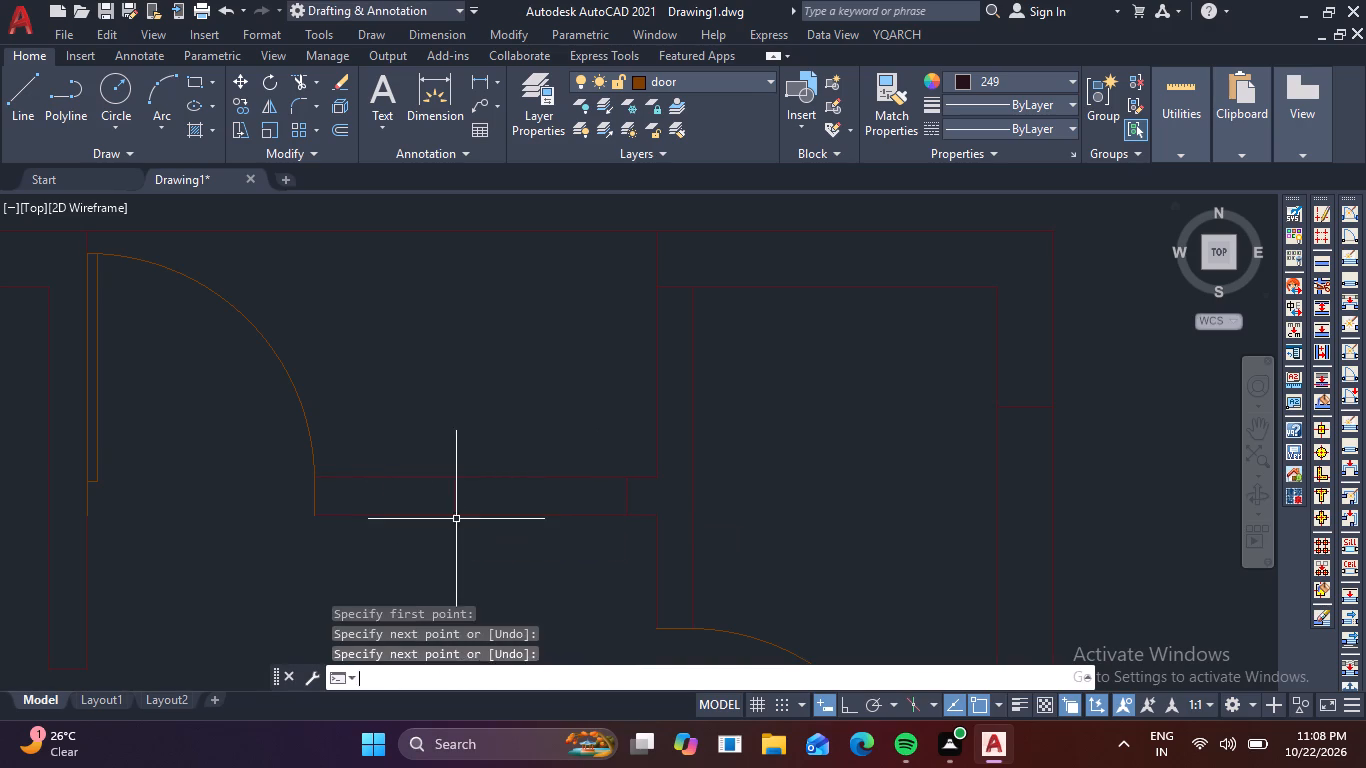
Draw two vertical lines across the top outer wall's thickness, above the top-left room.
{"action": "scroll", "coordinate": [549, 539], "scroll_direction": "down", "scroll_amount": 2}
{"action": "middle_click_drag", "start_coordinate": [537, 495], "coordinate": [730, 507]}
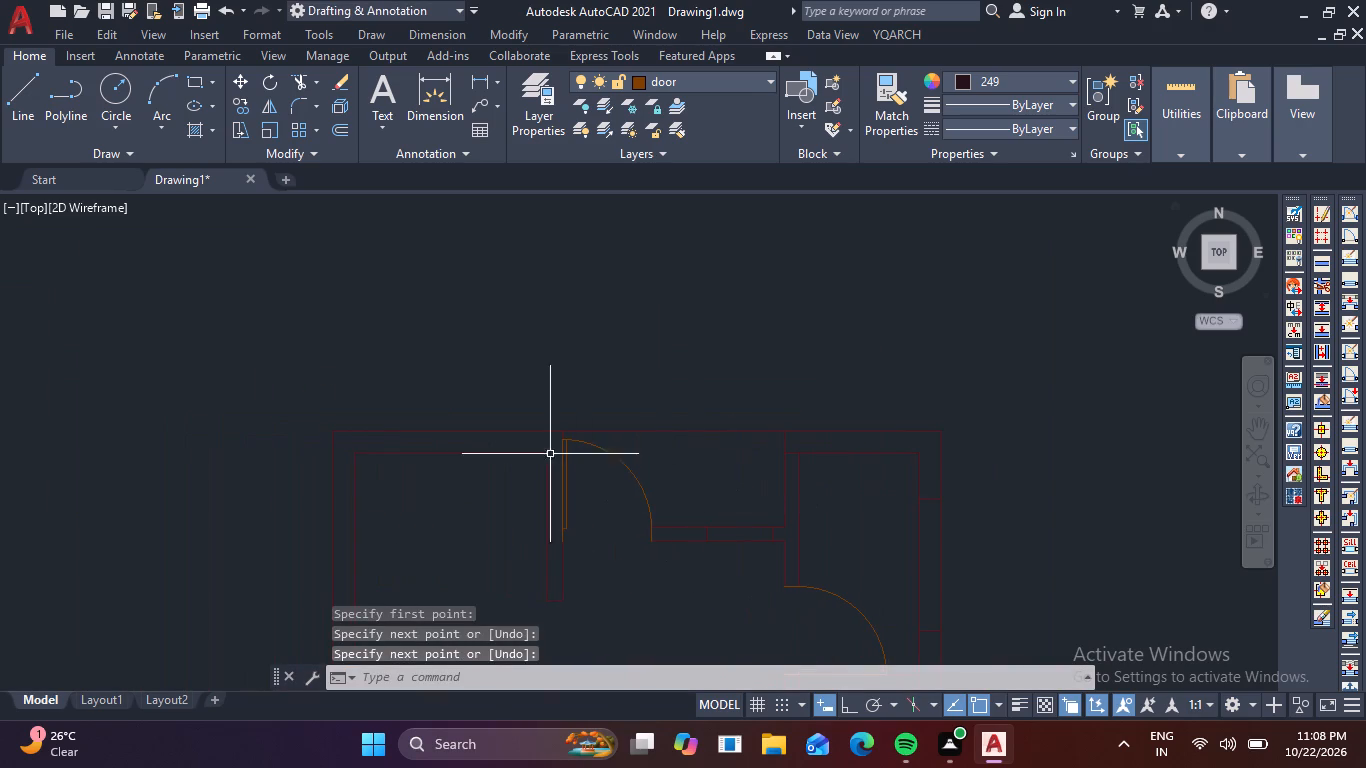
{"action": "scroll", "coordinate": [456, 444], "scroll_direction": "up", "scroll_amount": 2}
{"action": "key", "text": "space"}
{"action": "left_click", "coordinate": [559, 415]}
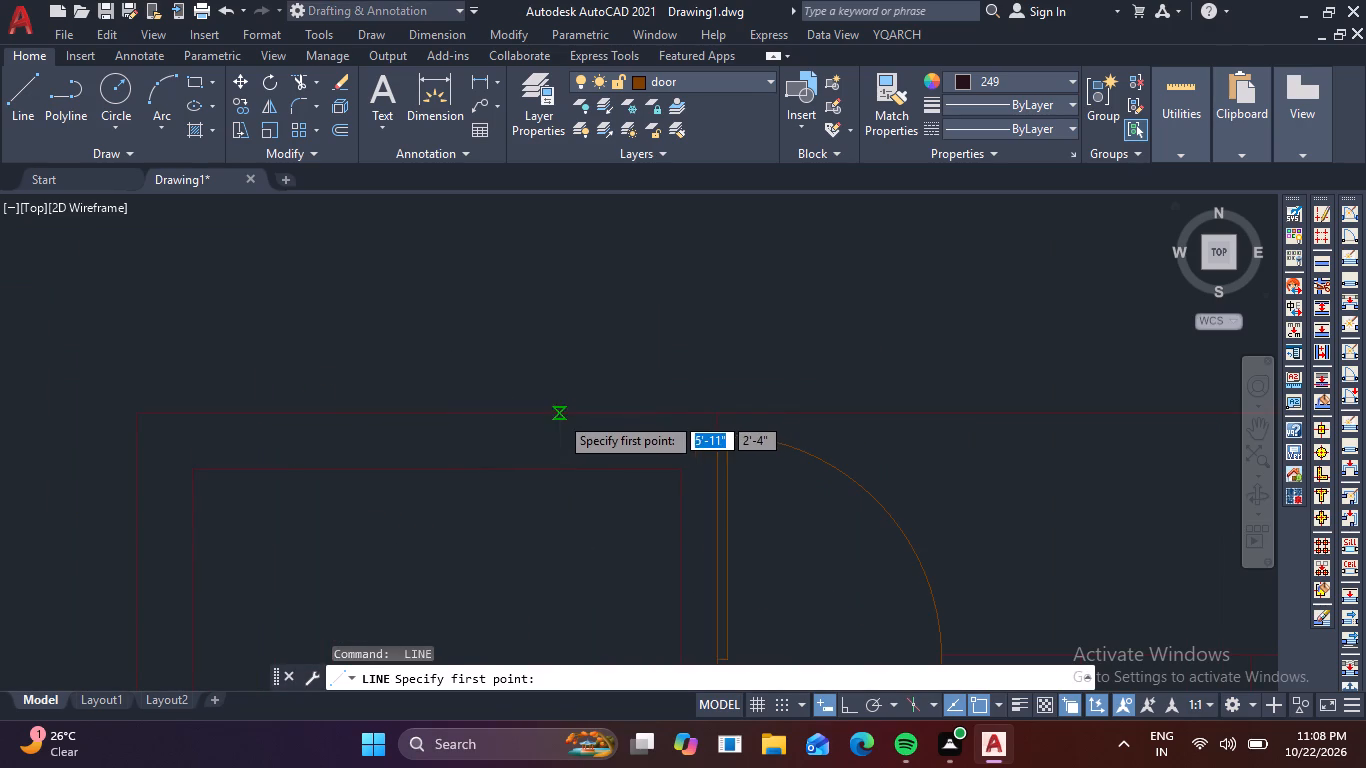
{"action": "left_click", "coordinate": [557, 470]}
{"action": "key", "text": "space"}
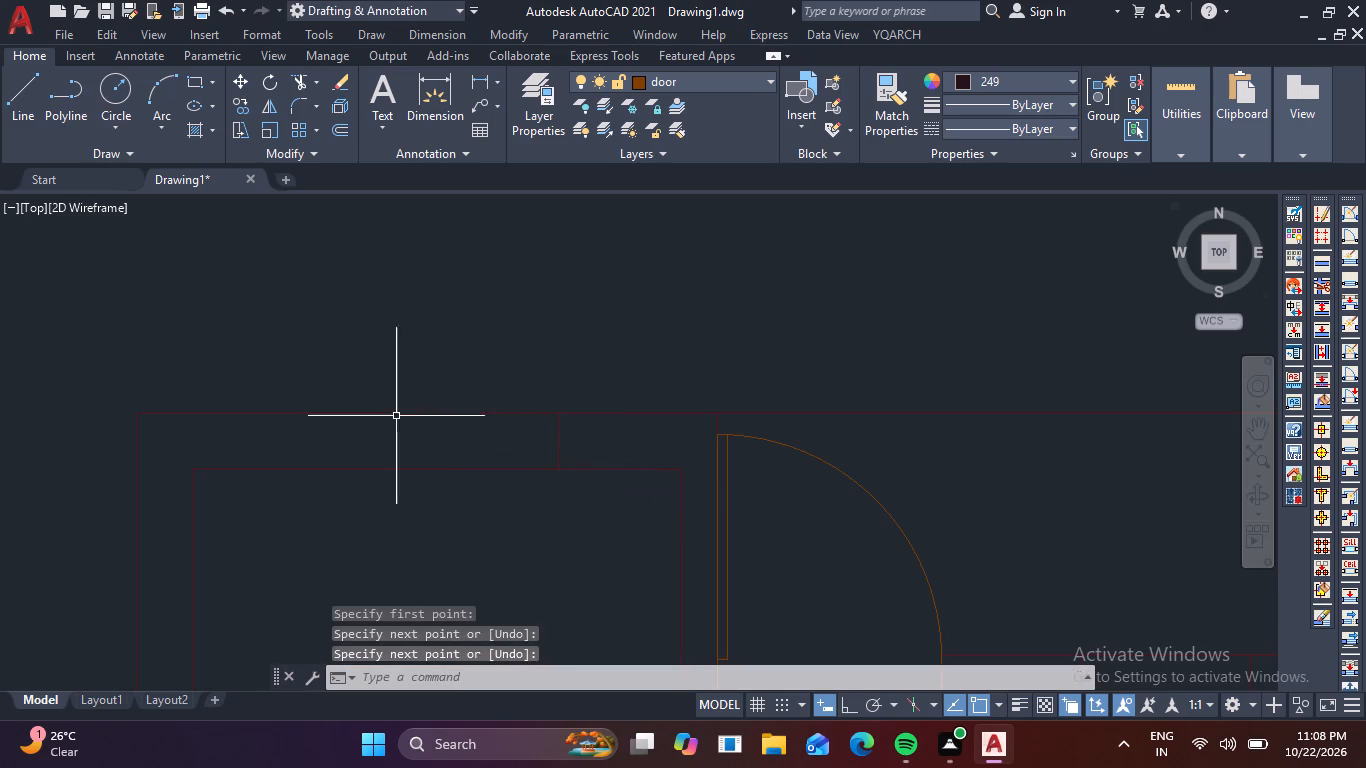
{"action": "key", "text": "space"}
{"action": "left_click", "coordinate": [333, 414]}
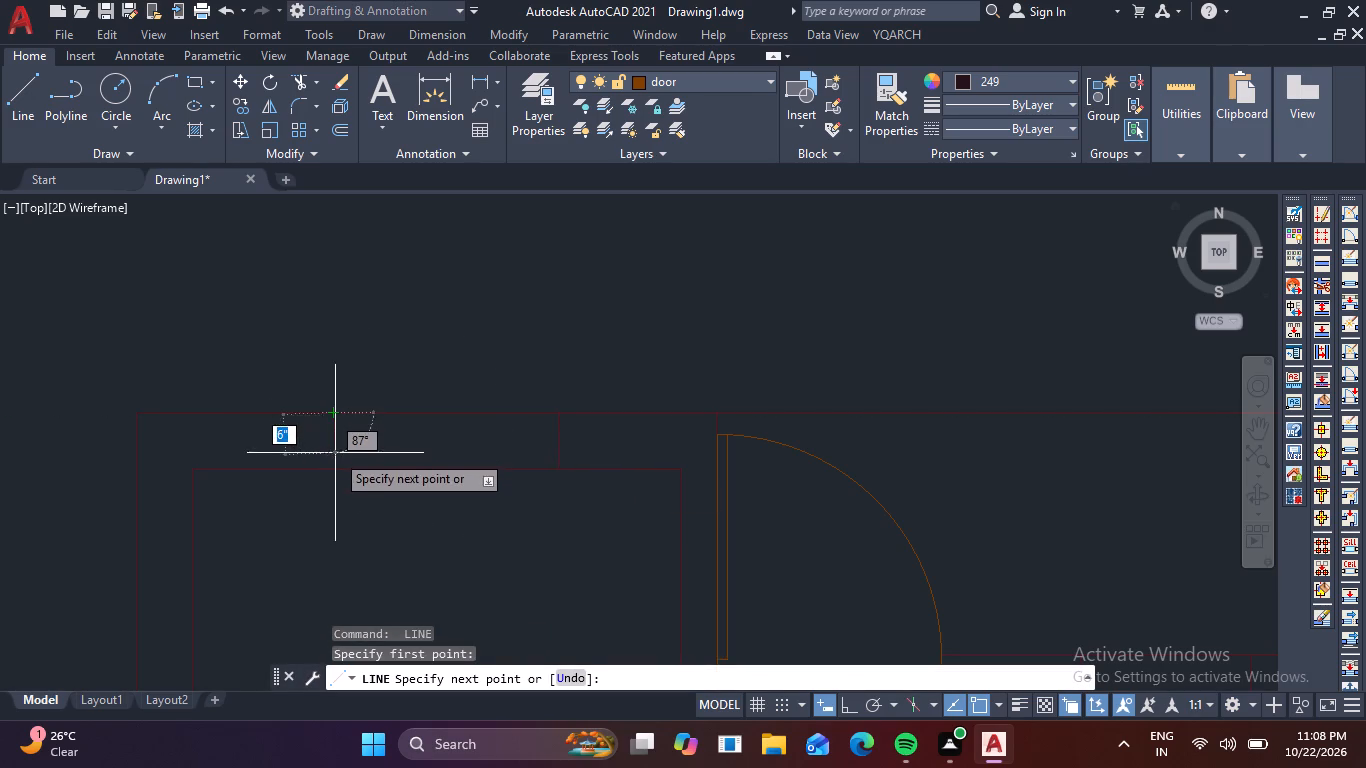
{"action": "left_click", "coordinate": [331, 467]}
{"action": "key", "text": "space"}
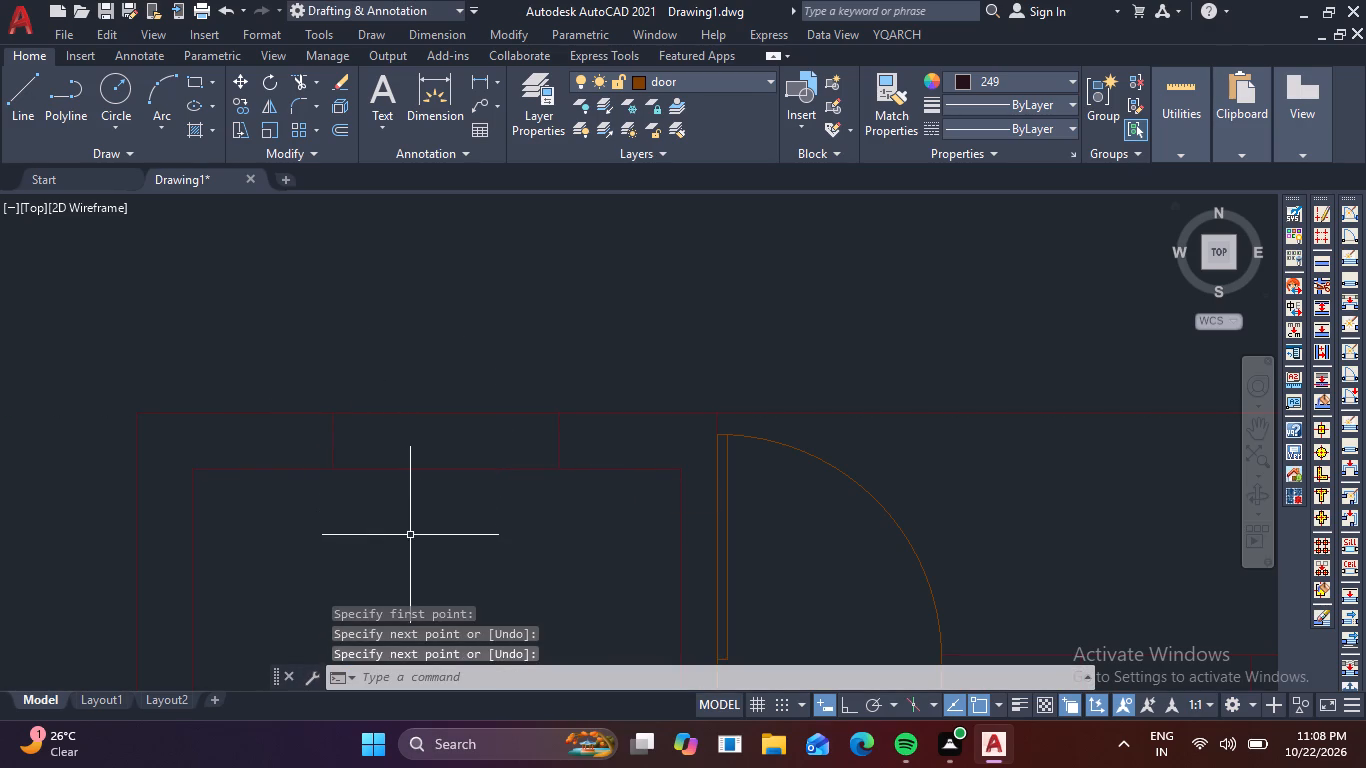
Draw two horizontal lines across the left outer wall's thickness, alongside the top-left room.
{"action": "middle_click_drag", "start_coordinate": [412, 537], "coordinate": [556, 410]}
{"action": "scroll", "coordinate": [556, 415], "scroll_direction": "down", "scroll_amount": 2}
{"action": "middle_click_drag", "start_coordinate": [537, 479], "coordinate": [578, 412]}
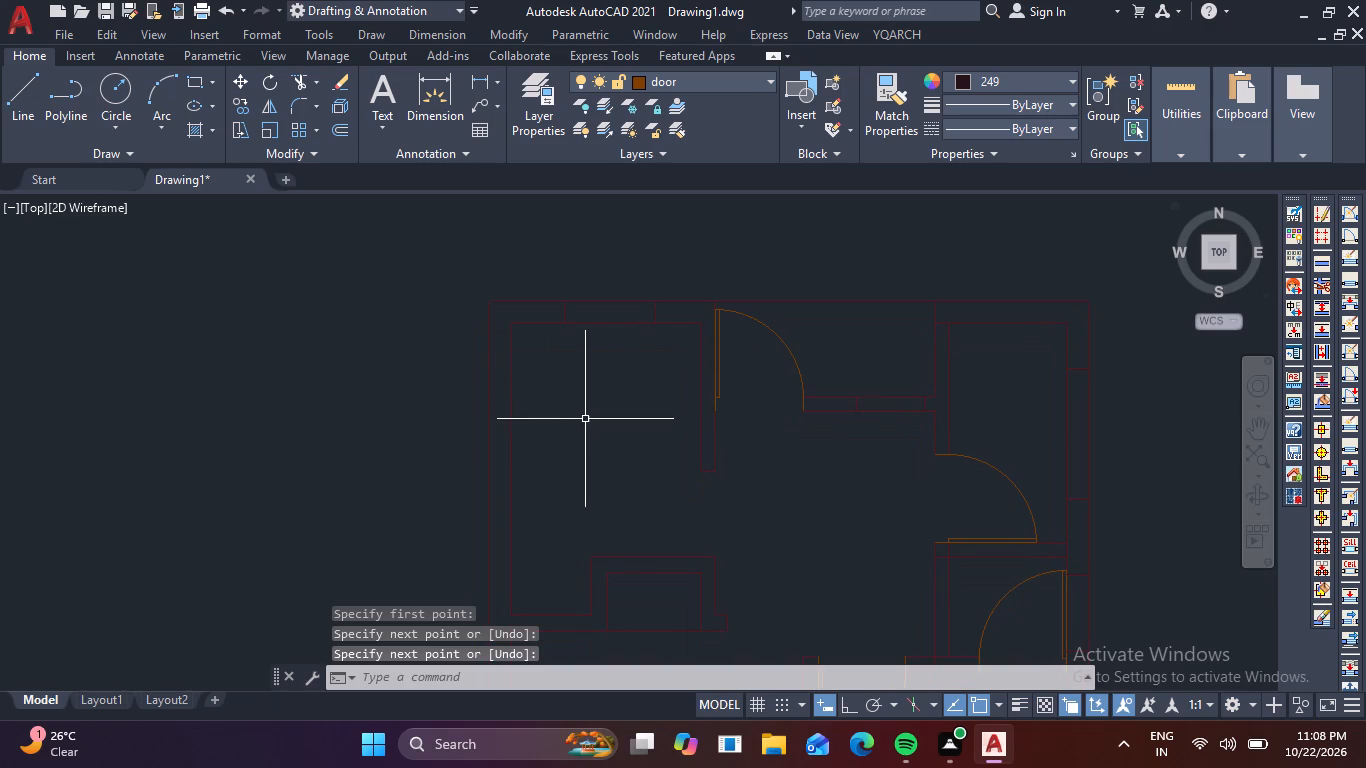
{"action": "key", "text": "space"}
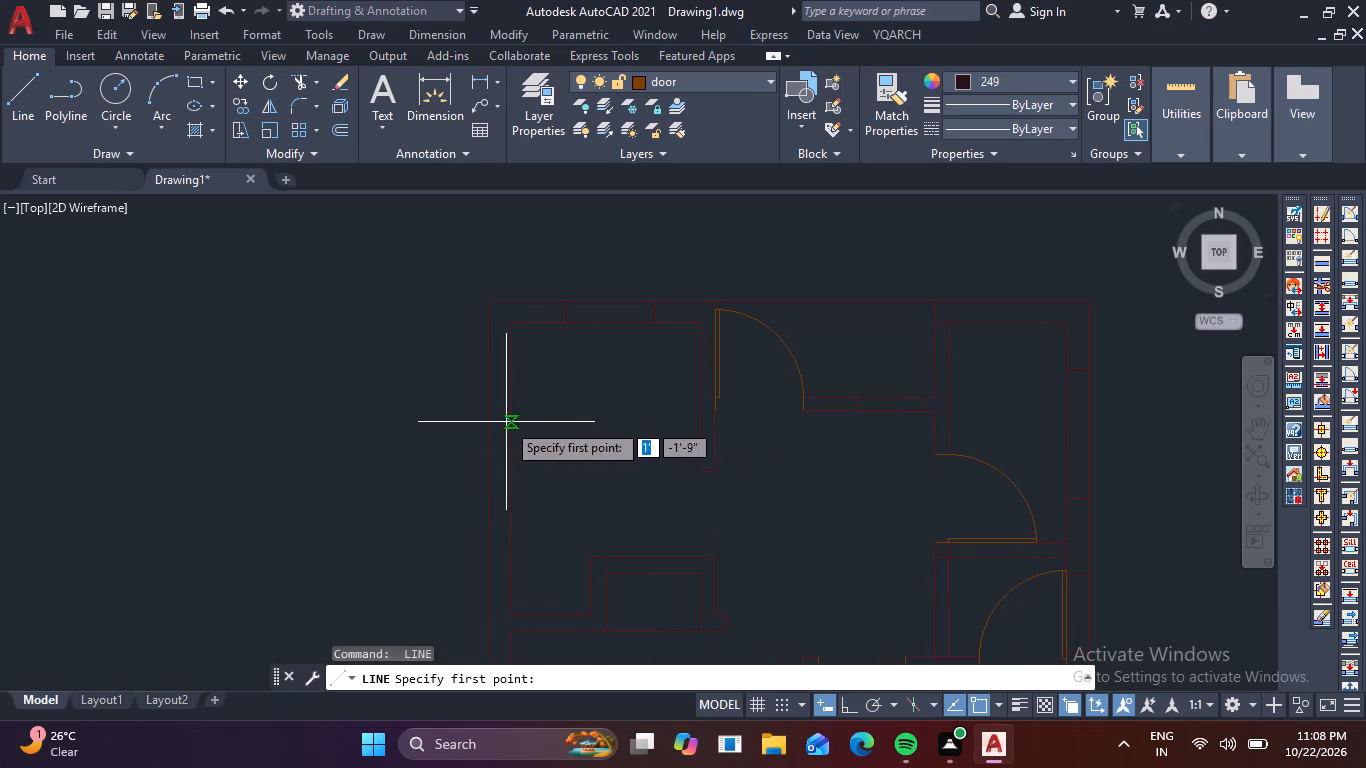
{"action": "left_click", "coordinate": [506, 421]}
{"action": "left_click", "coordinate": [488, 423]}
{"action": "key", "text": "space"}
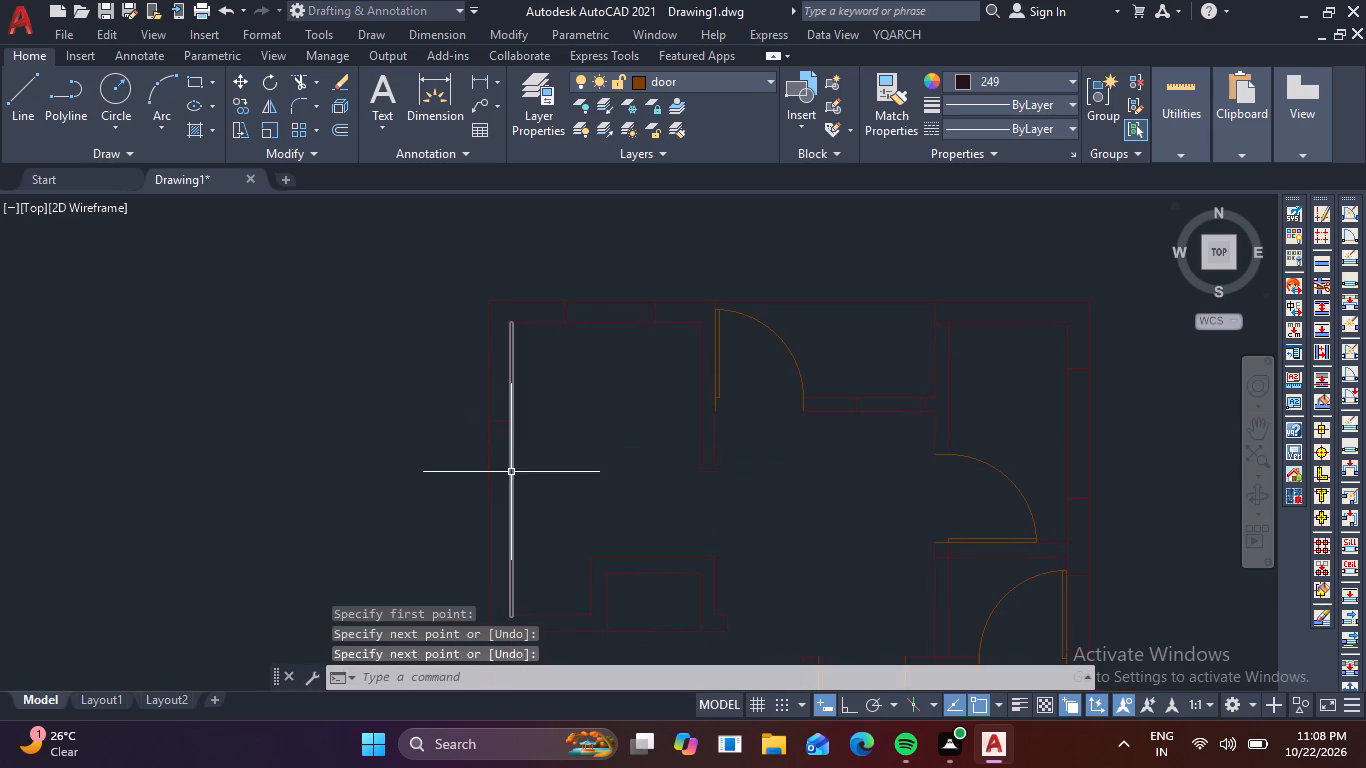
{"action": "scroll", "coordinate": [509, 509], "scroll_direction": "up", "scroll_amount": 2}
{"action": "key", "text": "space"}
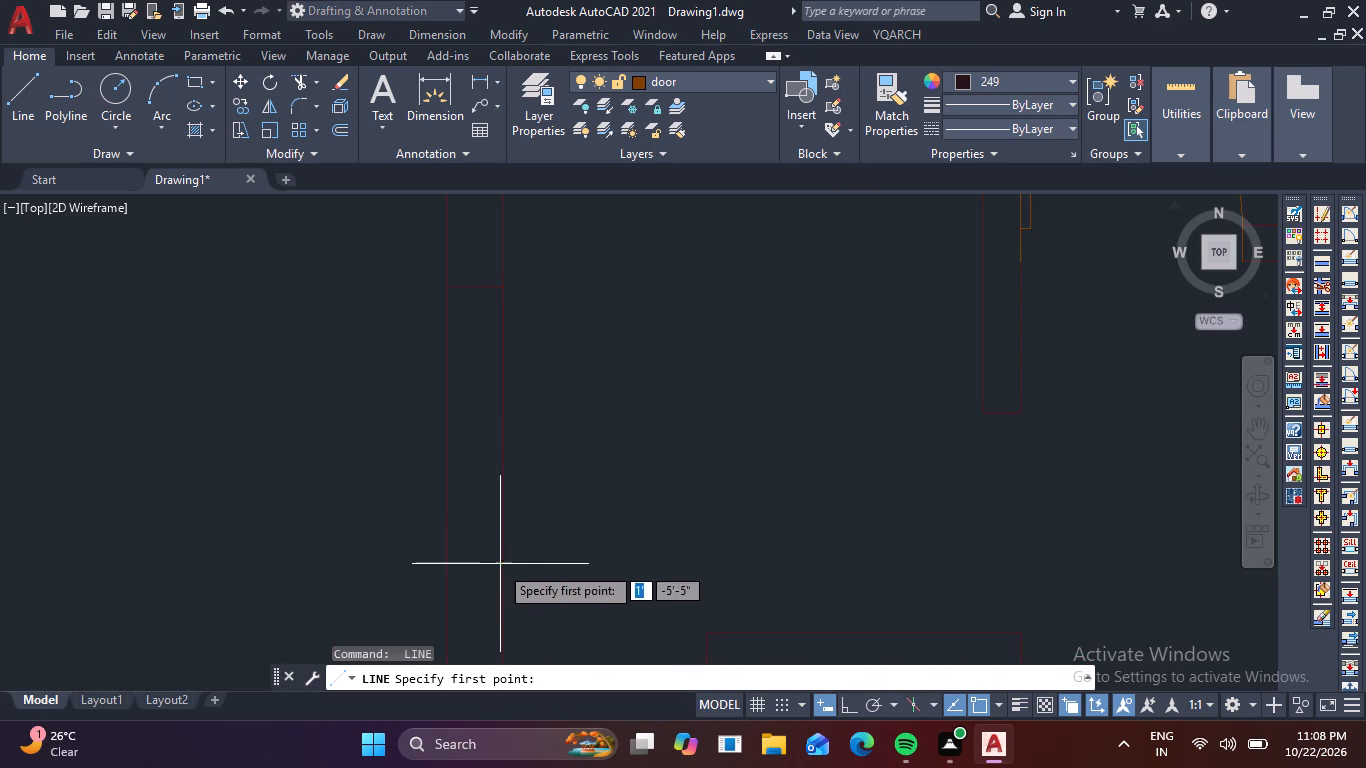
{"action": "left_click", "coordinate": [498, 567]}
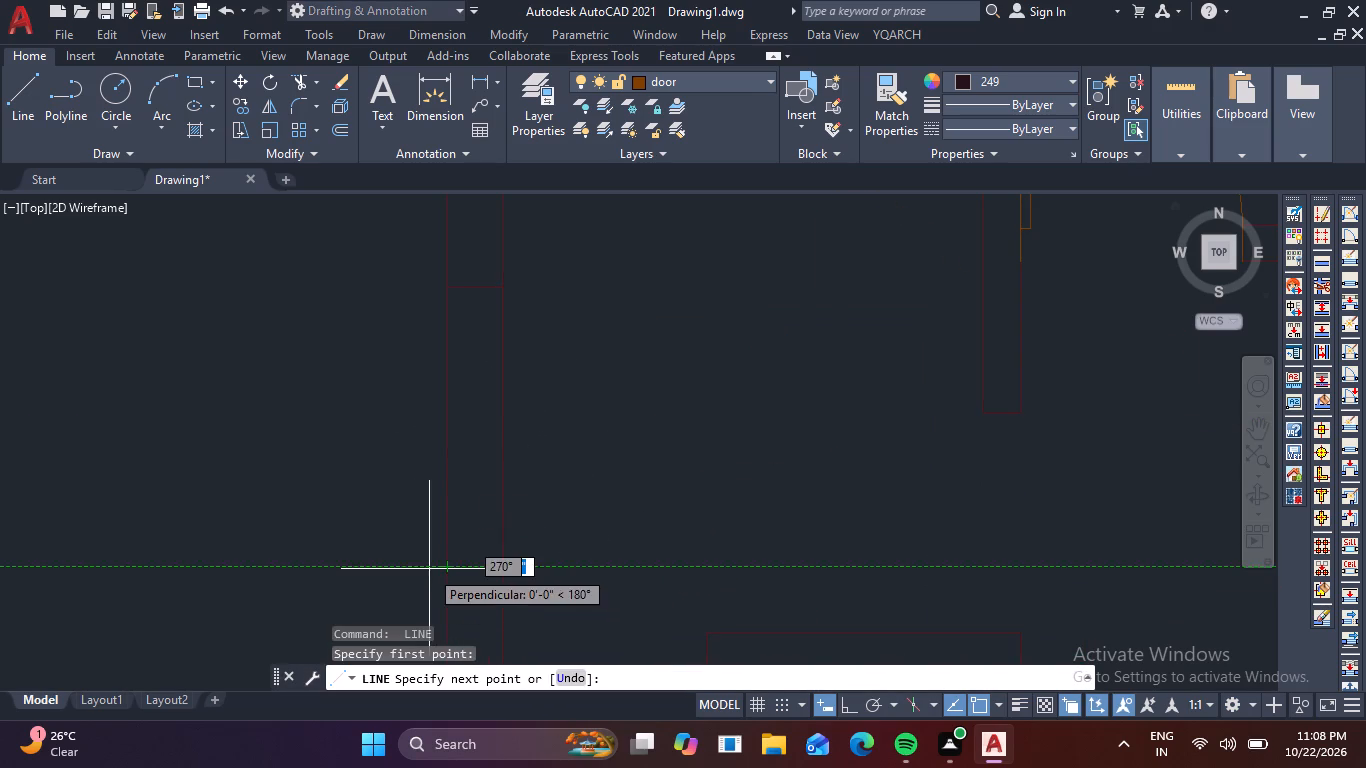
{"action": "left_click", "coordinate": [447, 569]}
{"action": "key", "text": "space"}
Draw two horizontal lines across the left outer wall's thickness, alongside the bottom-left room.
{"action": "scroll", "coordinate": [675, 492], "scroll_direction": "down", "scroll_amount": 2}
{"action": "middle_click_drag", "start_coordinate": [710, 534], "coordinate": [786, 357]}
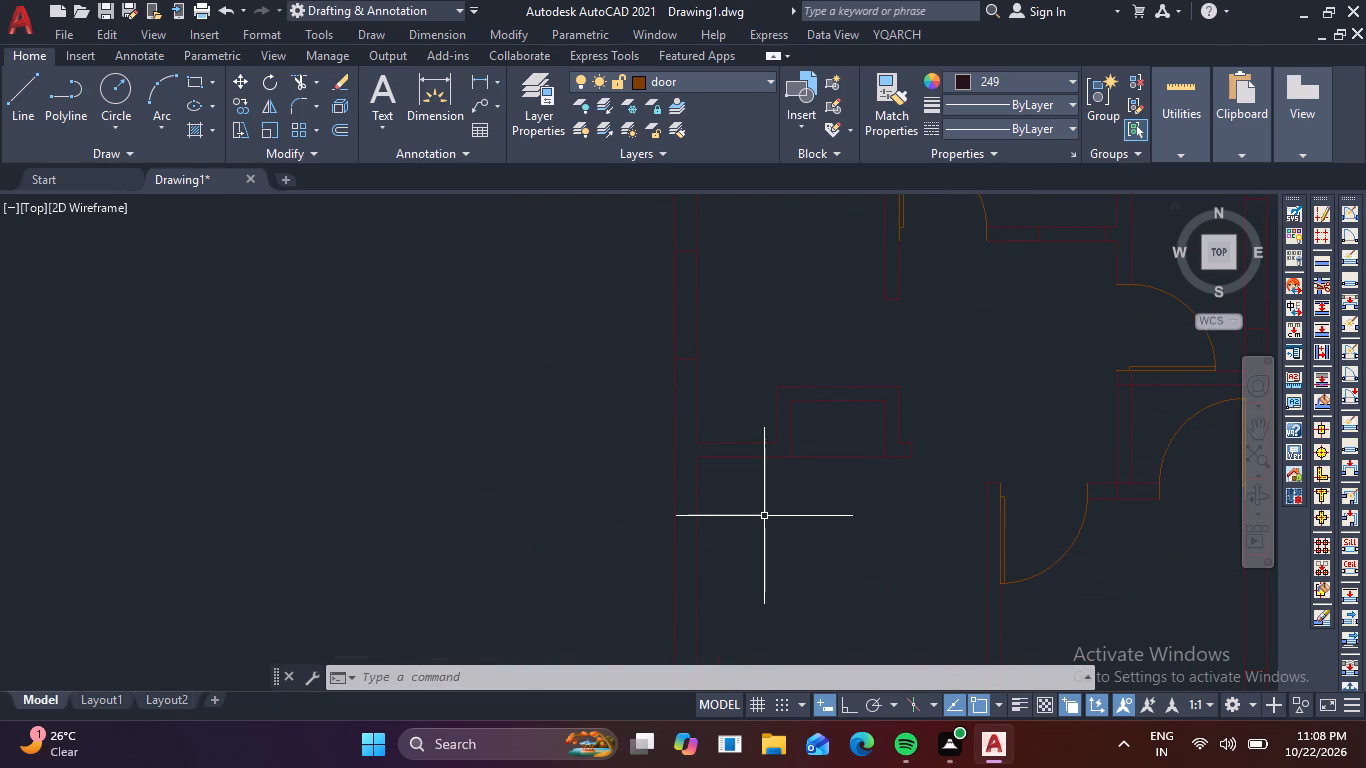
{"action": "scroll", "coordinate": [784, 535], "scroll_direction": "down", "scroll_amount": 1}
{"action": "middle_click_drag", "start_coordinate": [797, 548], "coordinate": [731, 403]}
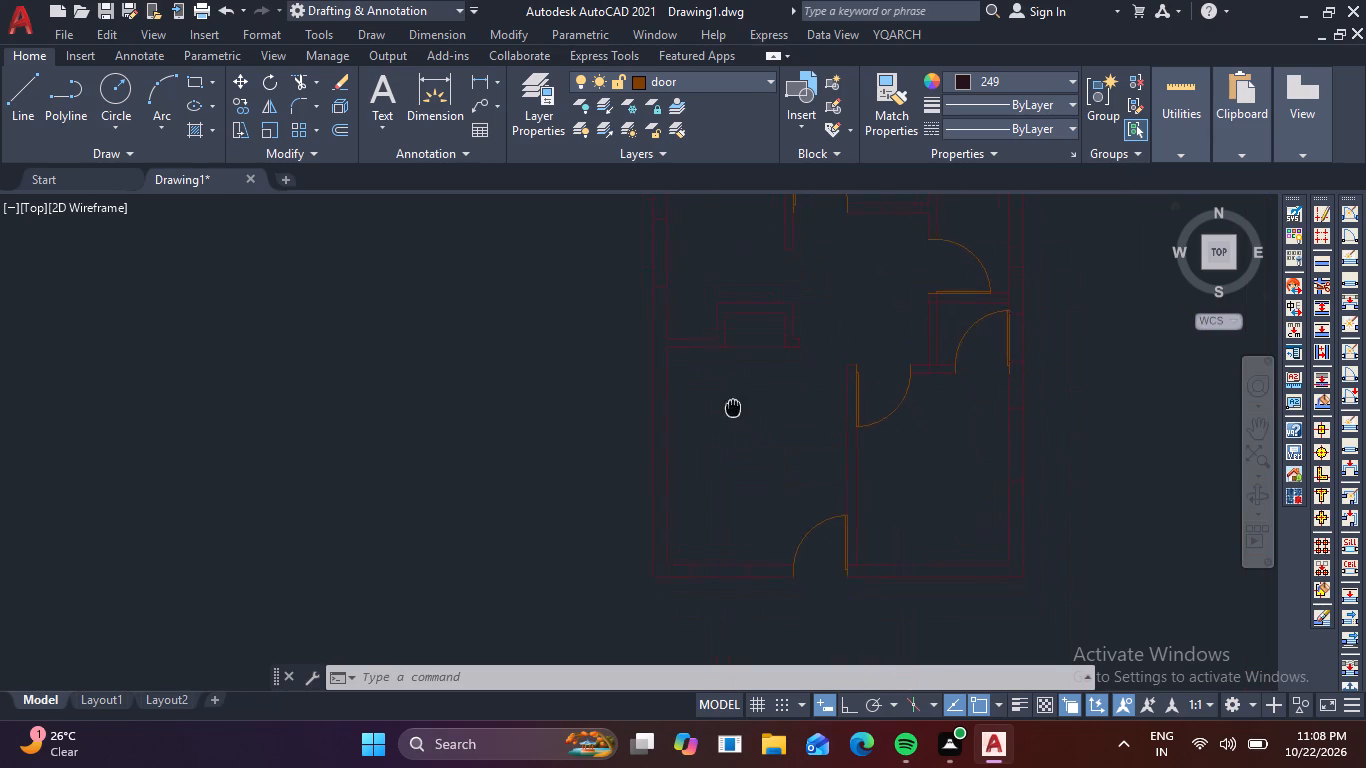
{"action": "middle_click_drag", "start_coordinate": [731, 403], "coordinate": [721, 387]}
{"action": "key", "text": "space"}
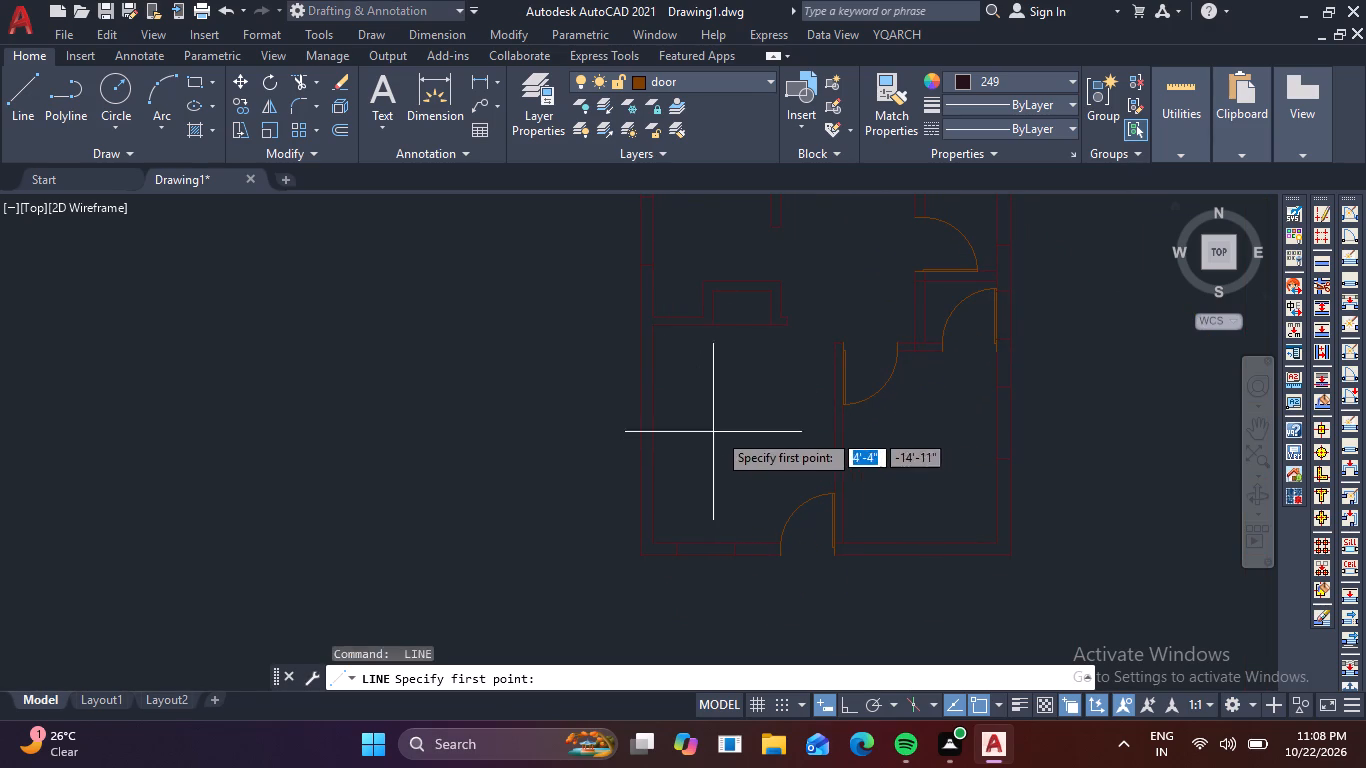
{"action": "scroll", "coordinate": [642, 330], "scroll_direction": "up", "scroll_amount": 3}
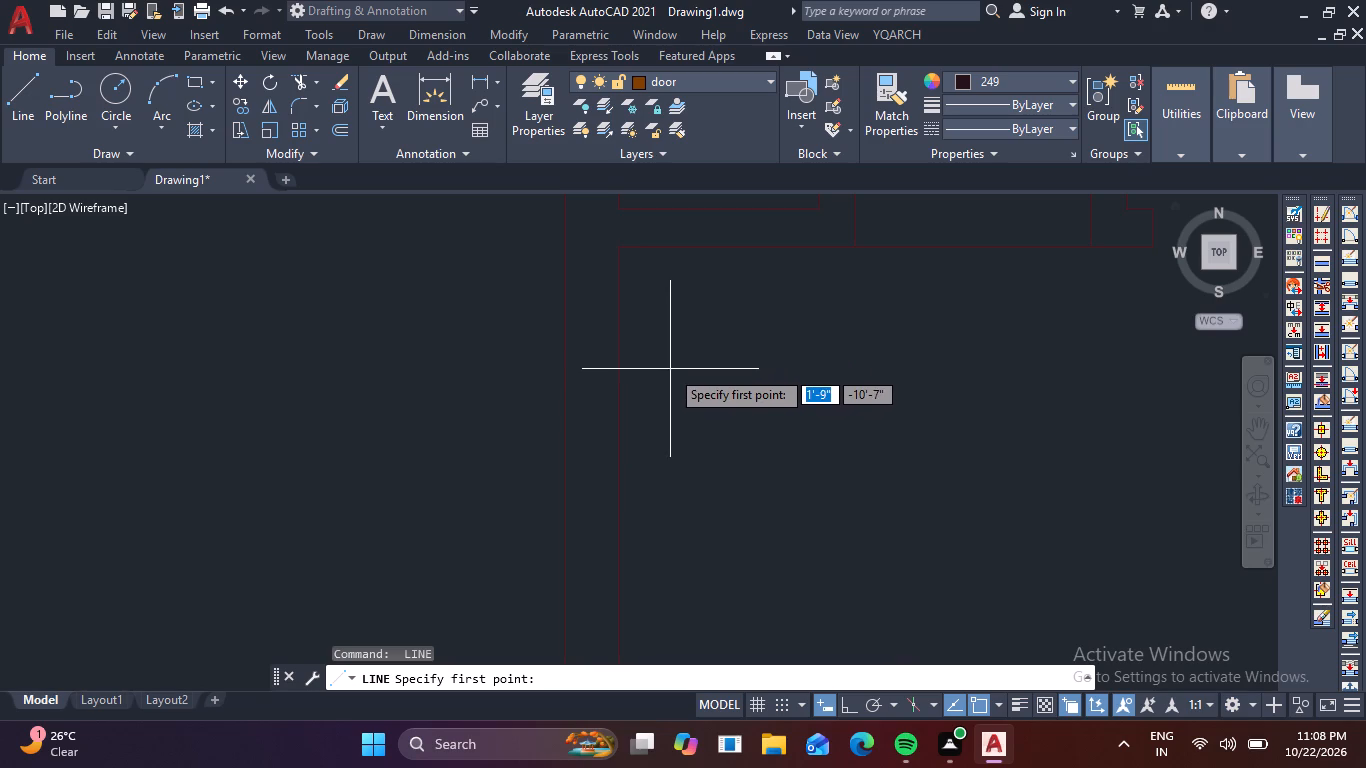
{"action": "left_click", "coordinate": [619, 355]}
{"action": "left_click", "coordinate": [561, 360]}
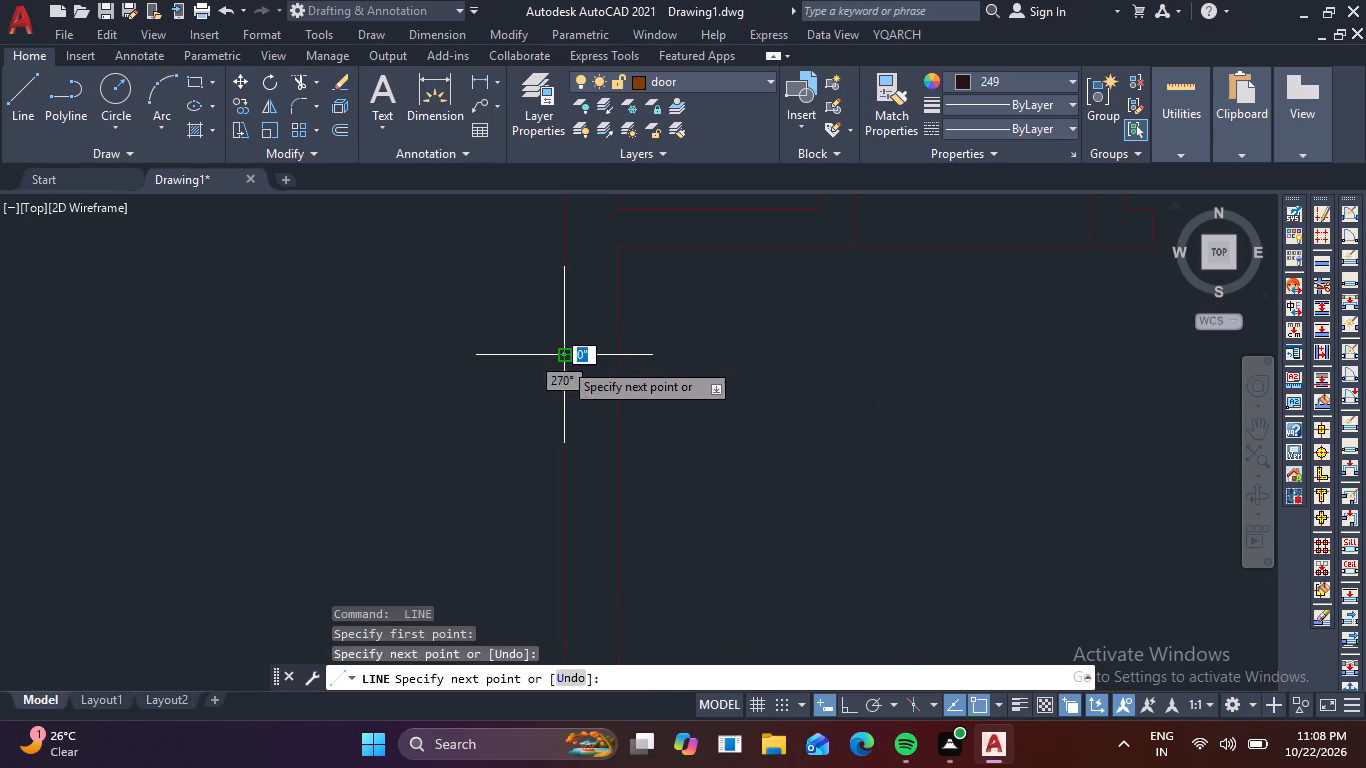
{"action": "key", "text": "space"}
{"action": "scroll", "coordinate": [738, 424], "scroll_direction": "down", "scroll_amount": 1}
{"action": "middle_click_drag", "start_coordinate": [744, 450], "coordinate": [741, 267]}
{"action": "middle_click_drag", "start_coordinate": [754, 320], "coordinate": [751, 347]}
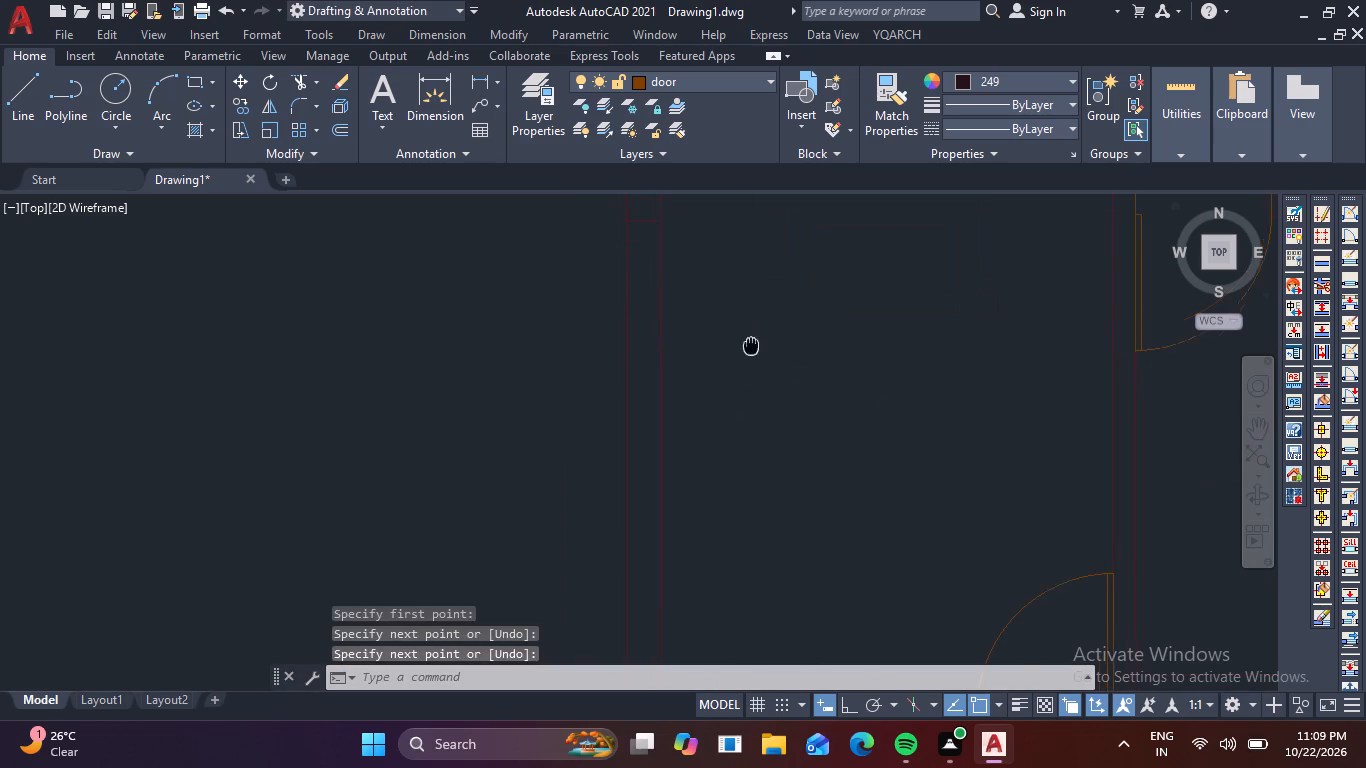
{"action": "middle_click_drag", "start_coordinate": [751, 347], "coordinate": [740, 401]}
{"action": "key", "text": "space"}
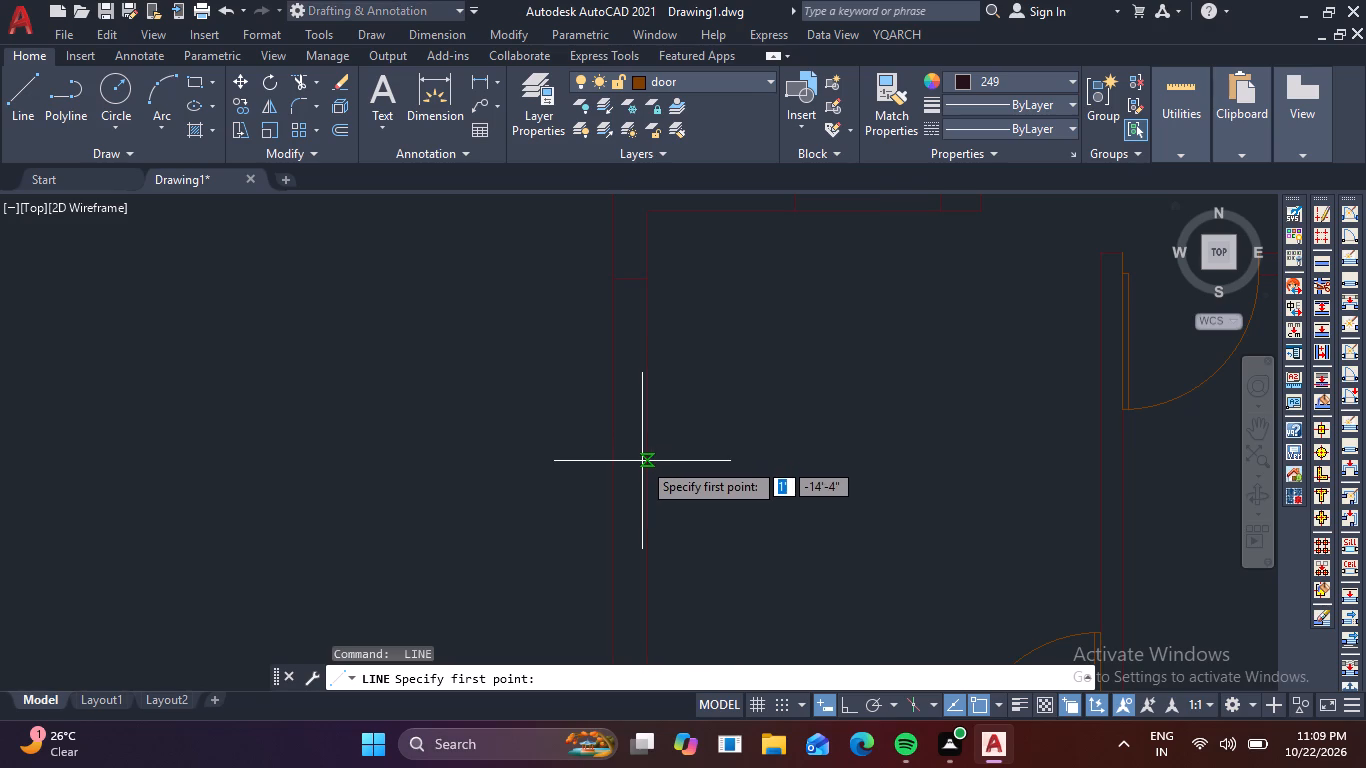
{"action": "left_click", "coordinate": [642, 461]}
{"action": "left_click", "coordinate": [609, 455]}
{"action": "key", "text": "space"}
Set the current color to Cyan and draw a vertical center line between the left outer wall's opening marks beside the bottom-left room.
{"action": "middle_click_drag", "start_coordinate": [755, 471], "coordinate": [753, 444]}
{"action": "scroll", "coordinate": [755, 471], "scroll_direction": "down", "scroll_amount": 1}
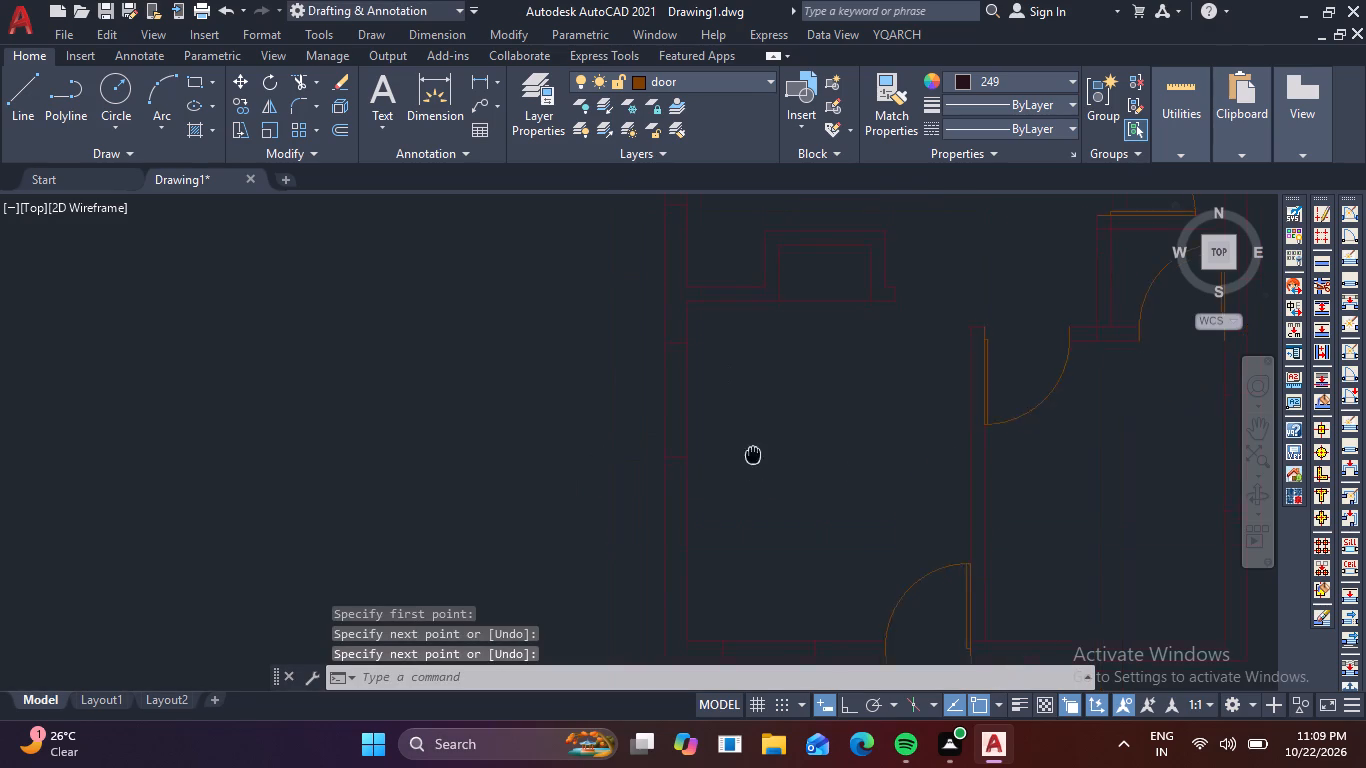
{"action": "middle_click_drag", "start_coordinate": [753, 444], "coordinate": [784, 283]}
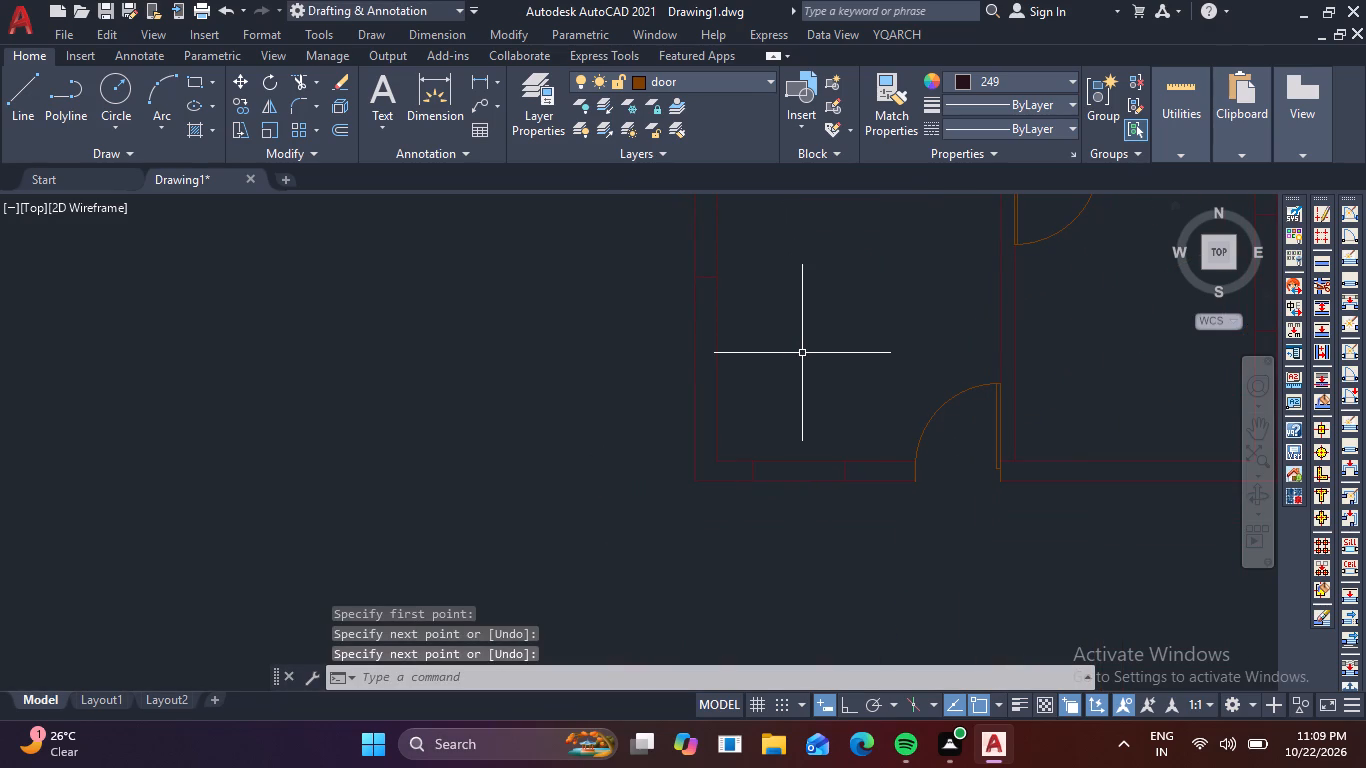
{"action": "left_click", "coordinate": [1073, 79]}
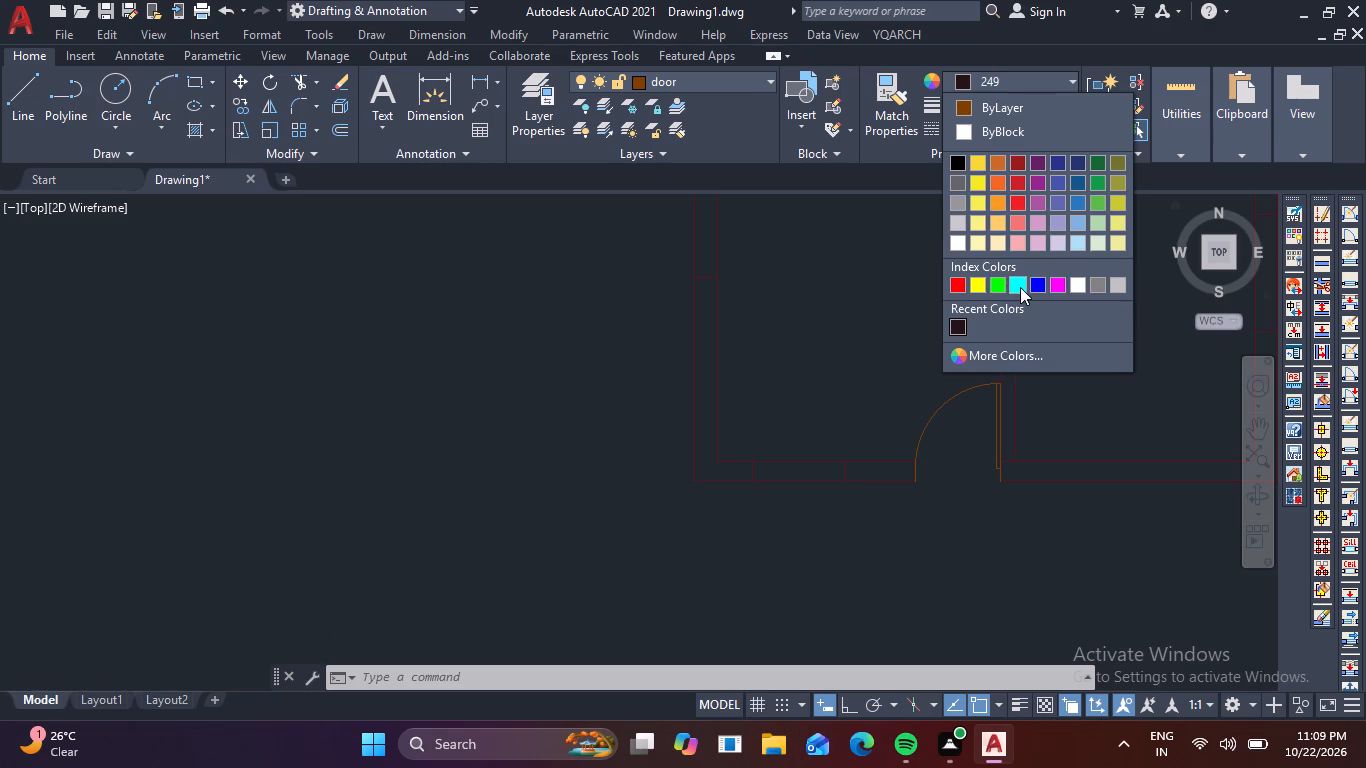
{"action": "left_click", "coordinate": [1020, 287]}
{"action": "middle_click_drag", "start_coordinate": [770, 282], "coordinate": [763, 302]}
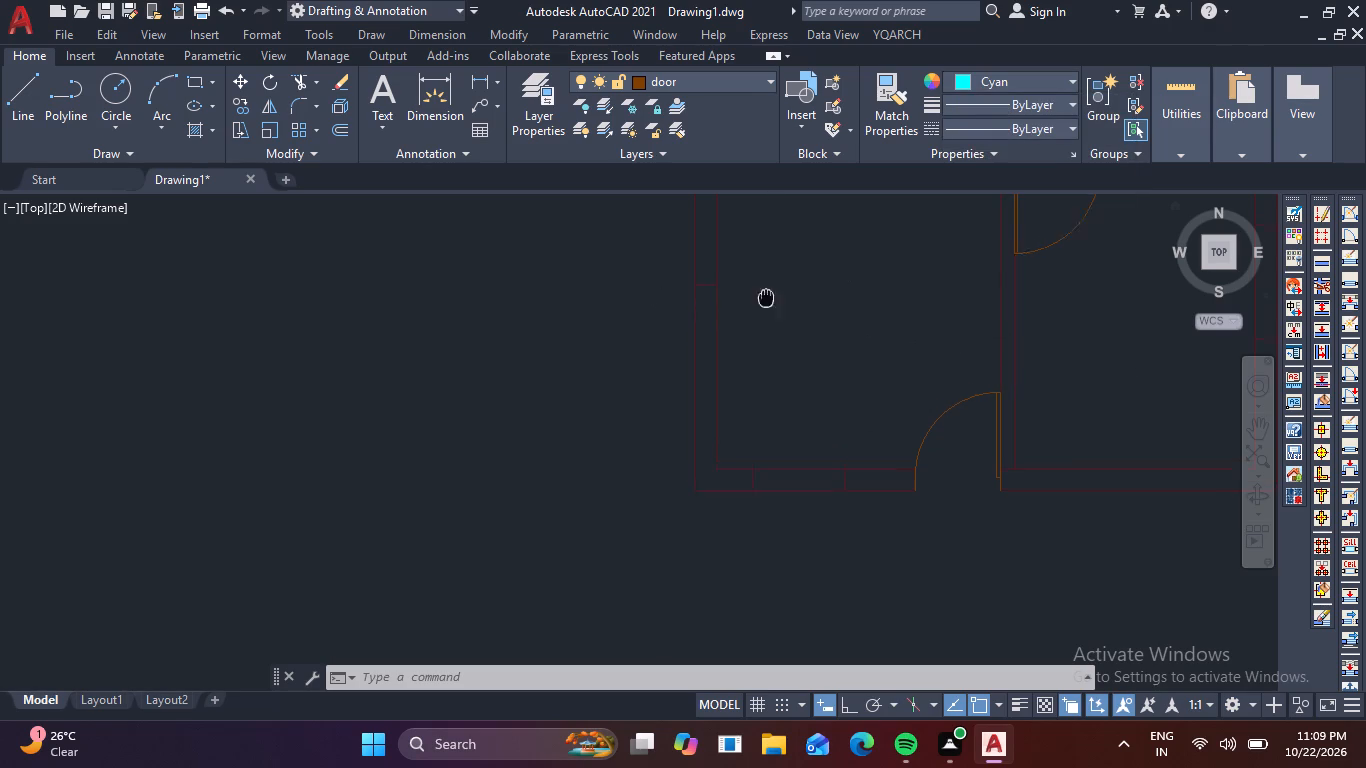
{"action": "middle_click_drag", "start_coordinate": [763, 302], "coordinate": [754, 354]}
{"action": "key", "text": "space"}
{"action": "scroll", "coordinate": [693, 231], "scroll_direction": "up", "scroll_amount": 3}
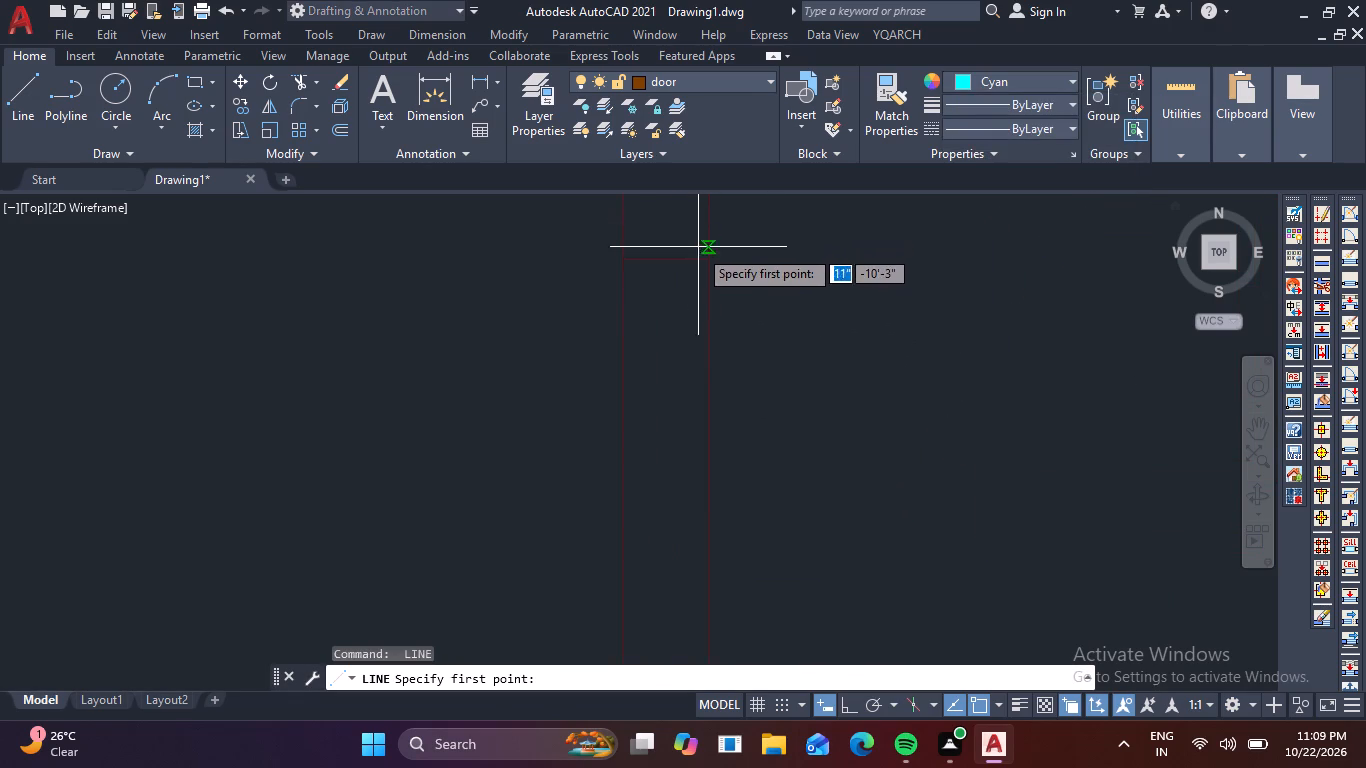
{"action": "left_click", "coordinate": [669, 256]}
{"action": "middle_click_drag", "start_coordinate": [686, 434], "coordinate": [686, 256]}
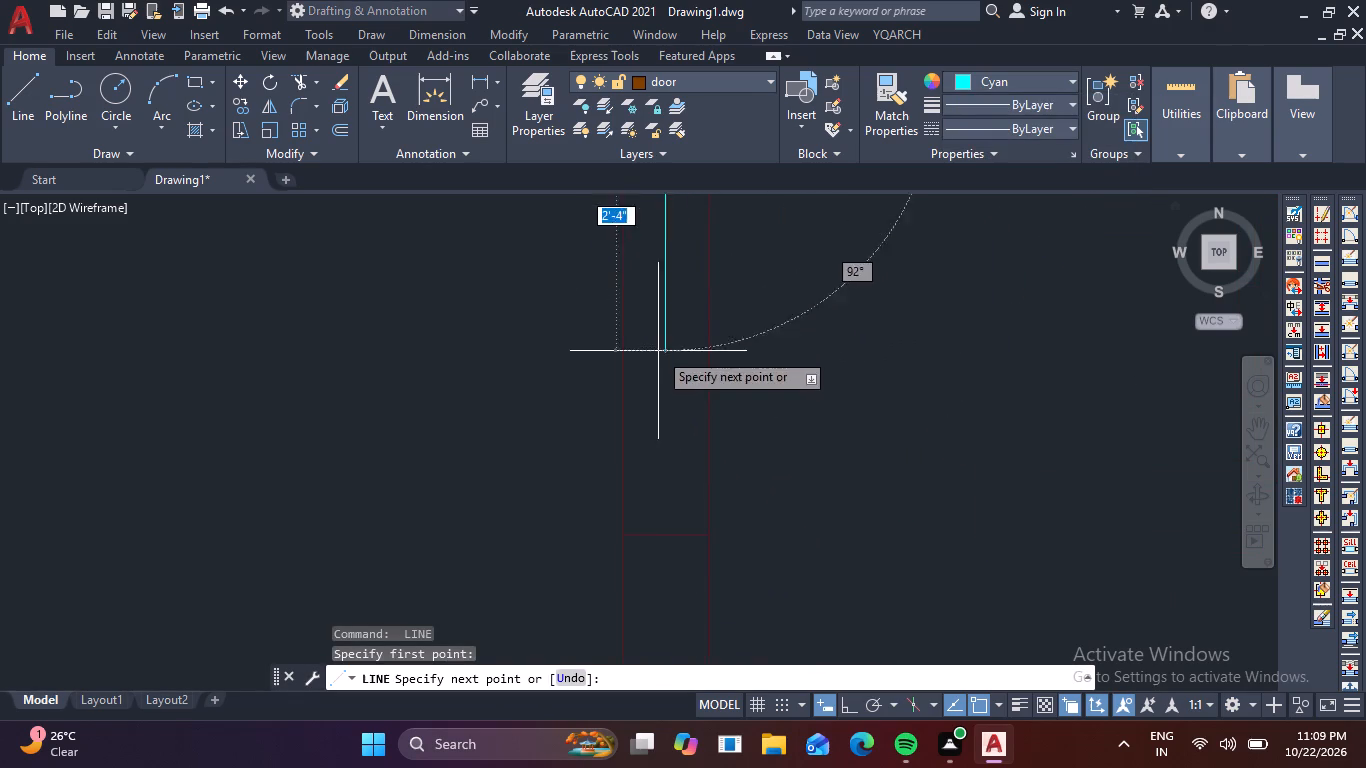
{"action": "left_click", "coordinate": [671, 533]}
{"action": "key", "text": "space"}
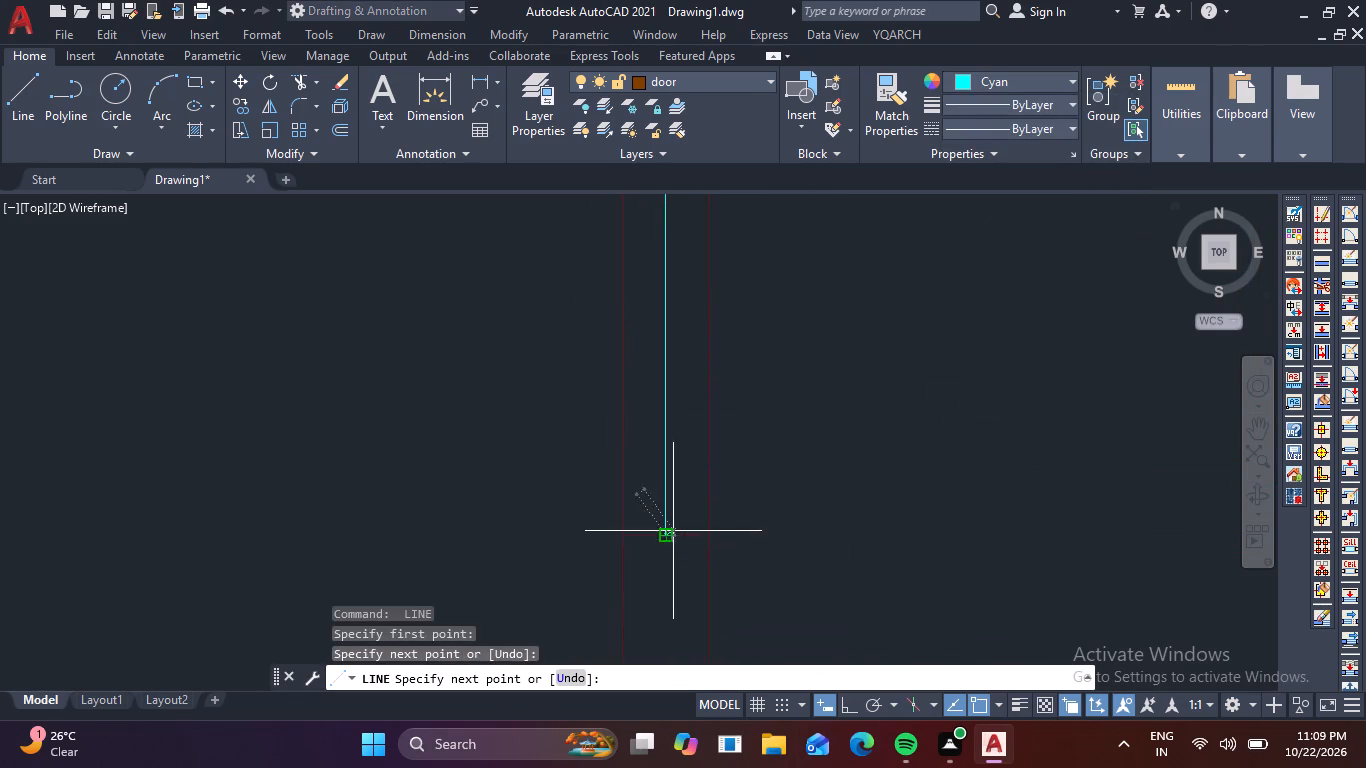
Draw a cyan horizontal center line about 3'-3" long between the opening marks in the bottom outer wall, left of the entrance door.
{"action": "scroll", "coordinate": [789, 485], "scroll_direction": "down", "scroll_amount": 2}
{"action": "middle_click_drag", "start_coordinate": [870, 506], "coordinate": [591, 325]}
{"action": "middle_click_drag", "start_coordinate": [683, 535], "coordinate": [701, 383]}
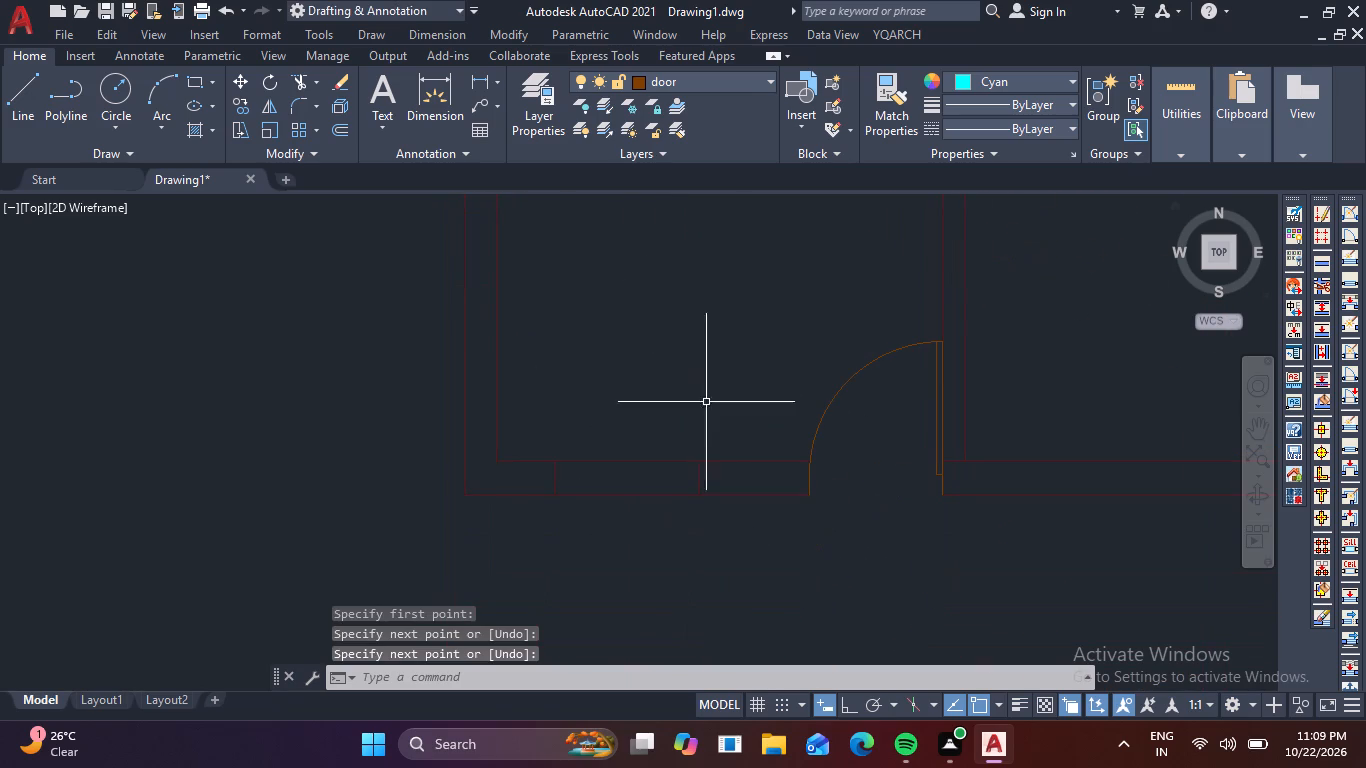
{"action": "key", "text": "space"}
{"action": "left_click", "coordinate": [551, 473]}
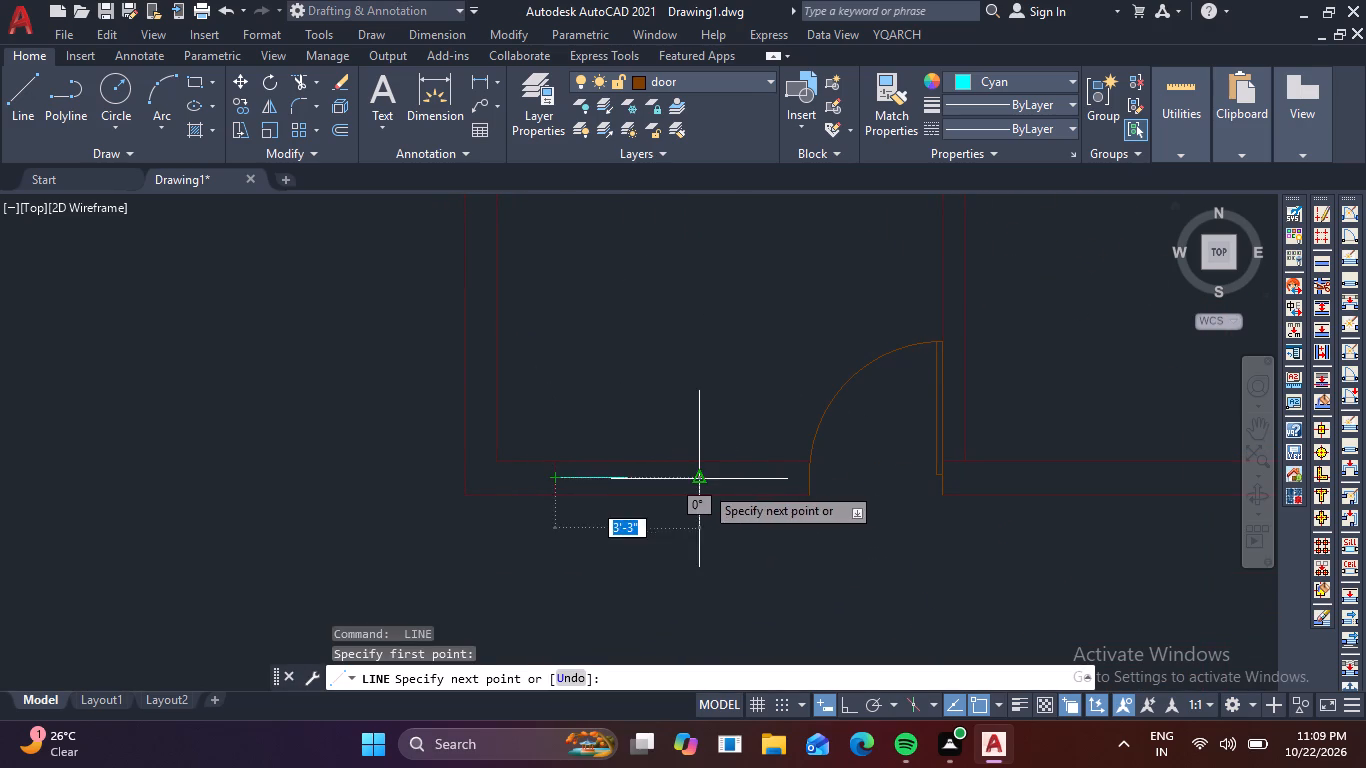
{"action": "left_click", "coordinate": [706, 485]}
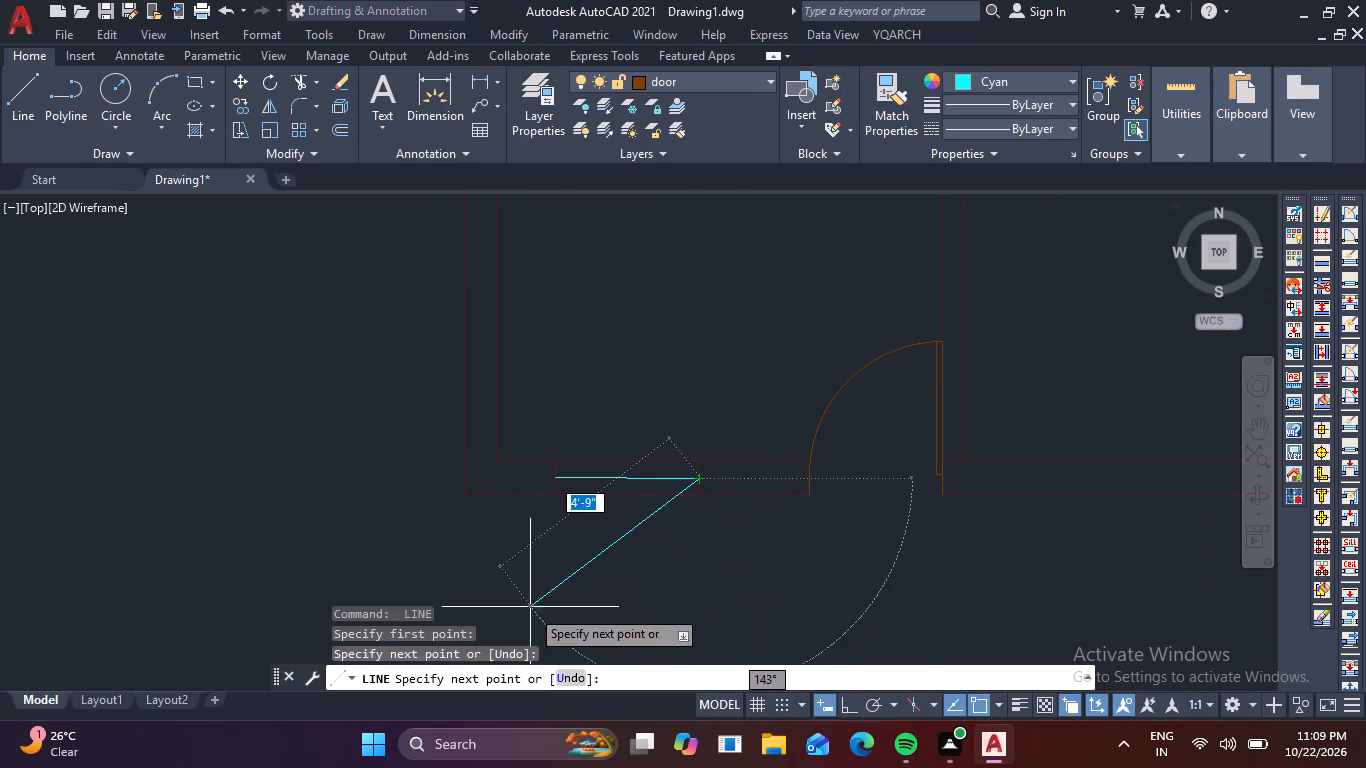
{"action": "left_click", "coordinate": [571, 682]}
{"action": "scroll", "coordinate": [754, 476], "scroll_direction": "up", "scroll_amount": 3}
{"action": "left_click", "coordinate": [526, 501]}
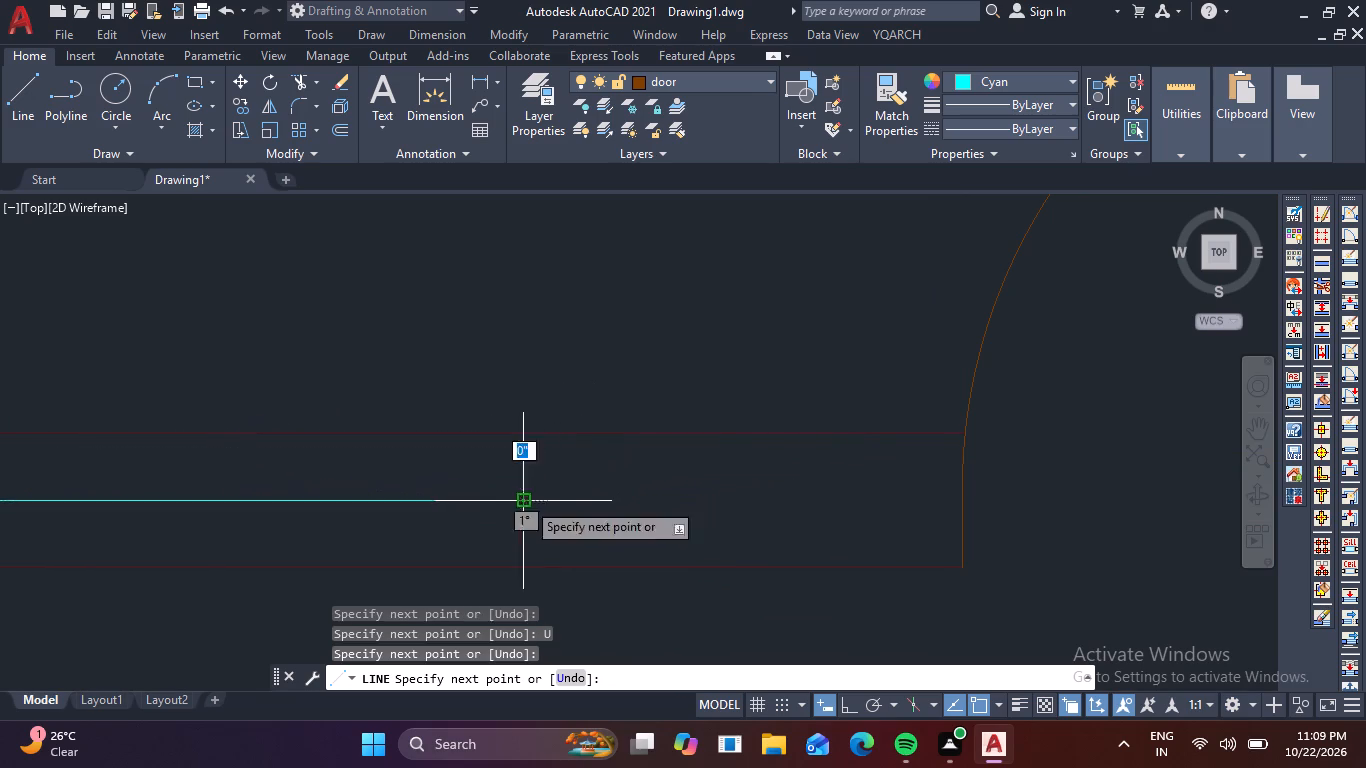
{"action": "scroll", "coordinate": [652, 467], "scroll_direction": "down", "scroll_amount": 2}
{"action": "key", "text": "space"}
Draw a cyan vertical center line between the opening marks in the right outer wall, alongside the bottom-right room.
{"action": "scroll", "coordinate": [682, 489], "scroll_direction": "down", "scroll_amount": 3}
{"action": "middle_click_drag", "start_coordinate": [700, 516], "coordinate": [499, 438]}
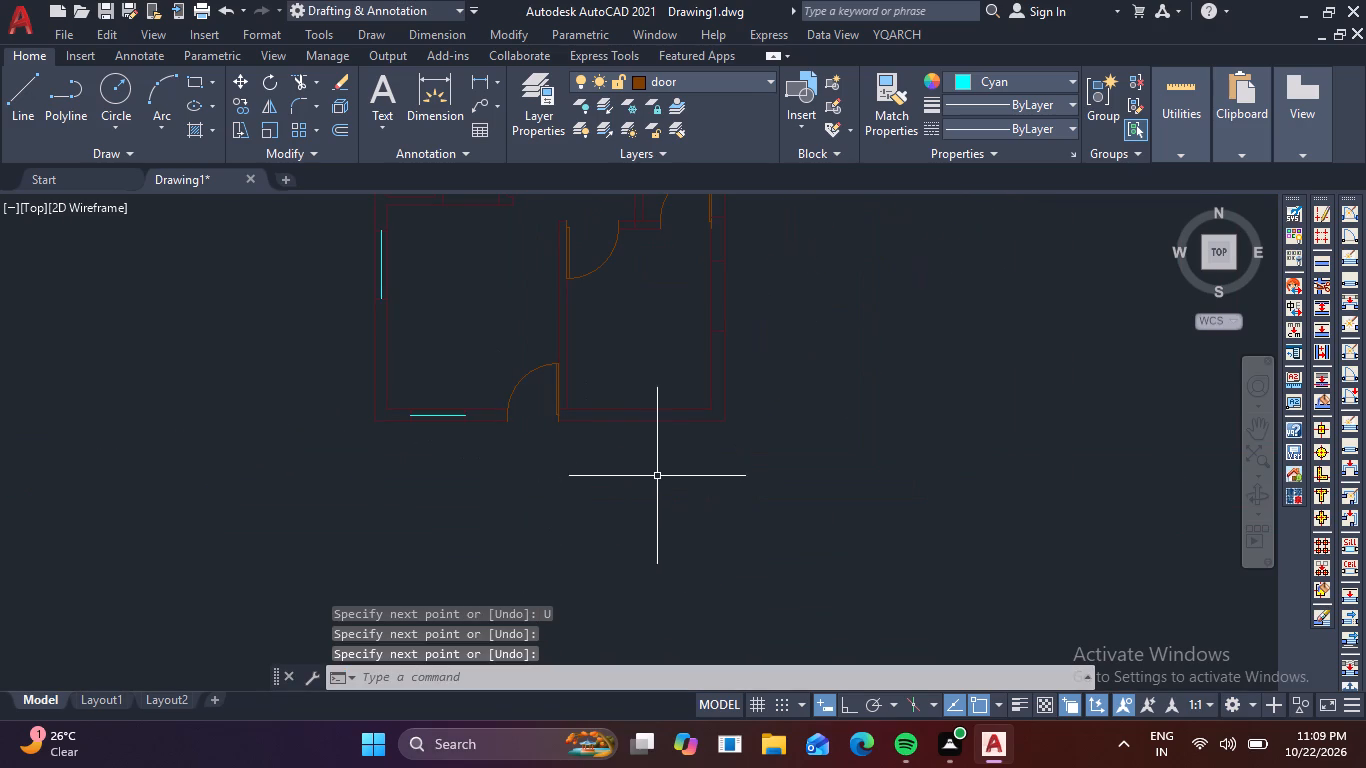
{"action": "scroll", "coordinate": [674, 424], "scroll_direction": "up", "scroll_amount": 3}
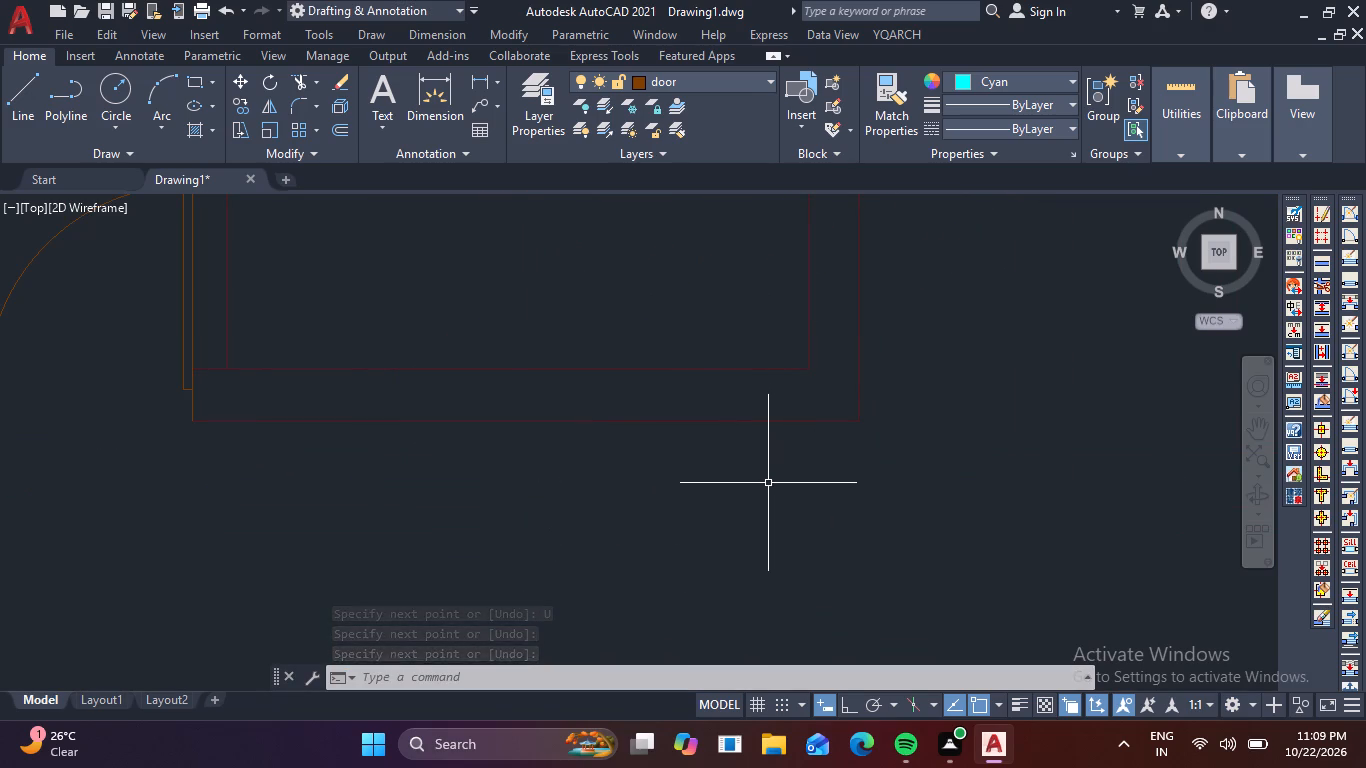
{"action": "middle_click_drag", "start_coordinate": [849, 447], "coordinate": [696, 616]}
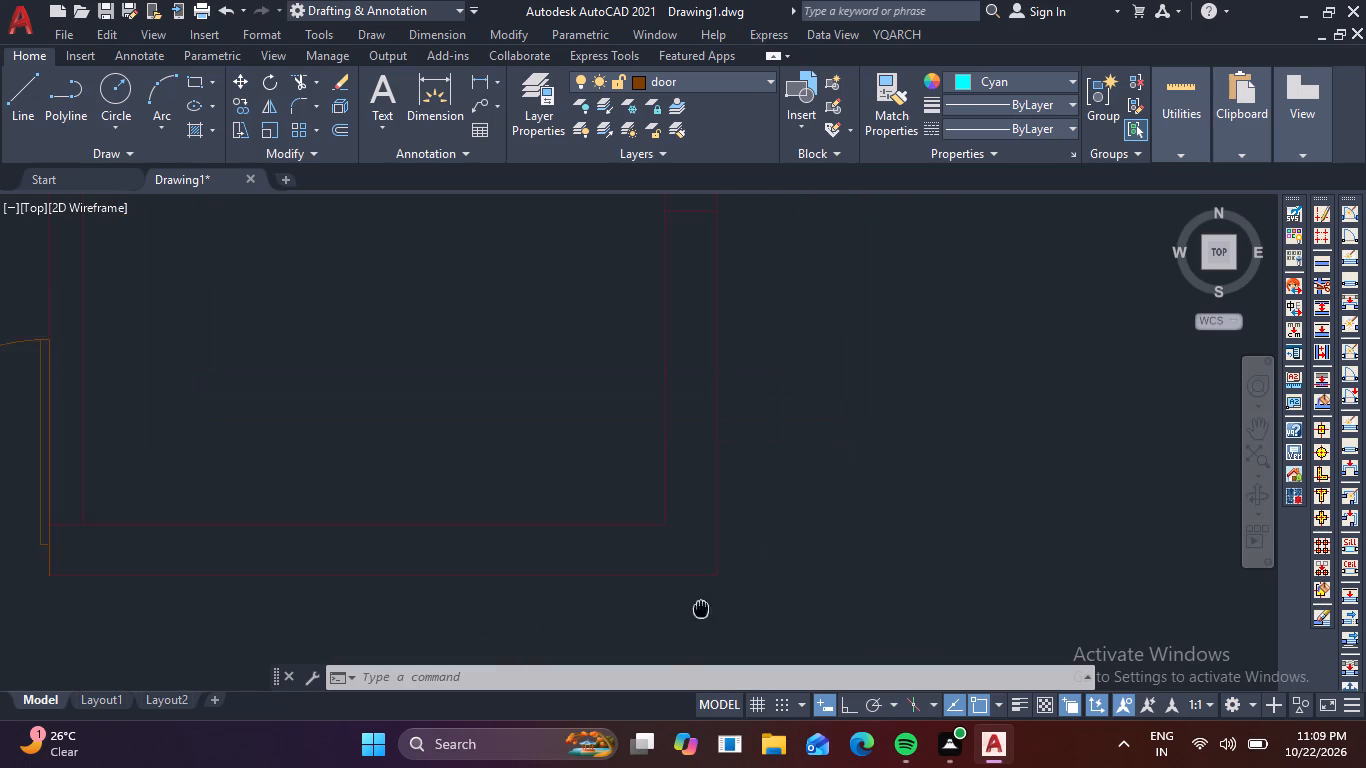
{"action": "middle_click_drag", "start_coordinate": [696, 616], "coordinate": [672, 662]}
{"action": "scroll", "coordinate": [885, 417], "scroll_direction": "down", "scroll_amount": 1}
{"action": "middle_click_drag", "start_coordinate": [882, 430], "coordinate": [829, 563]}
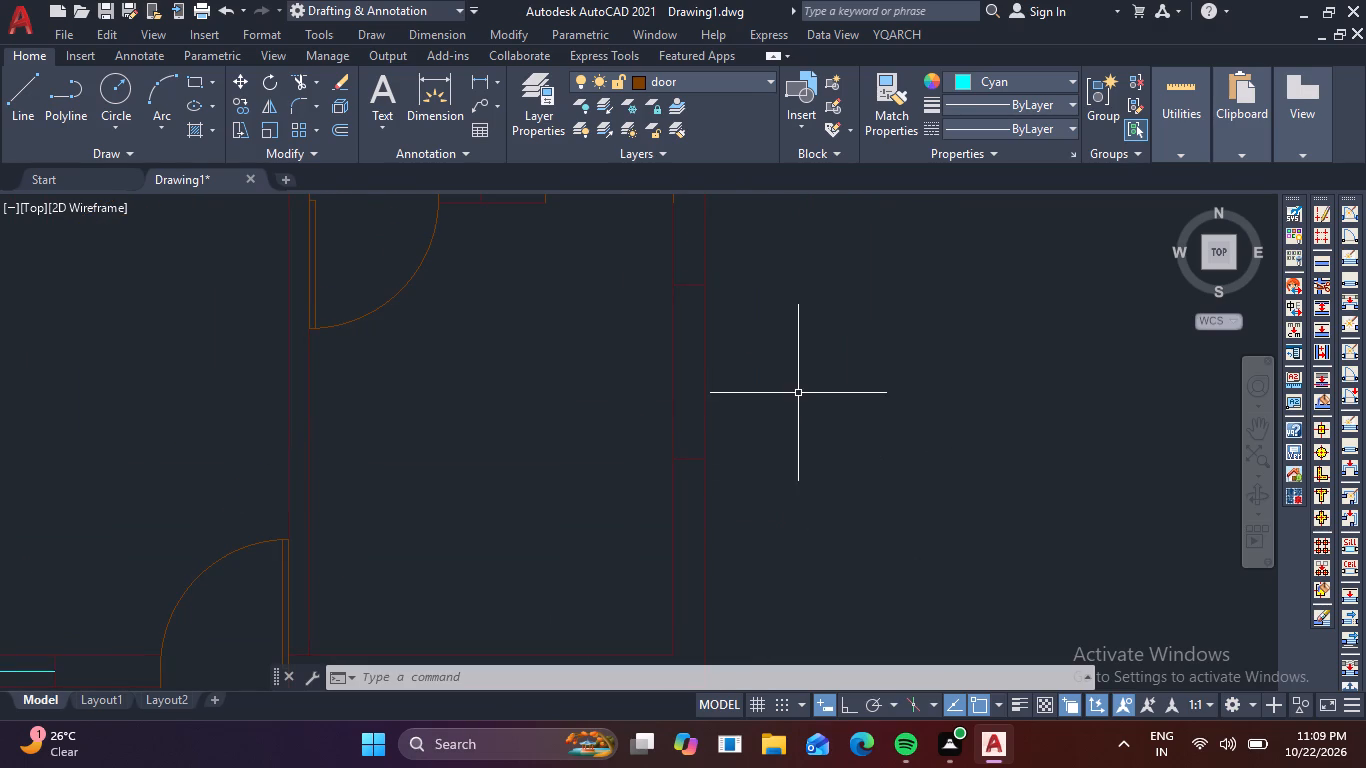
{"action": "key", "text": "space"}
{"action": "left_click", "coordinate": [691, 455]}
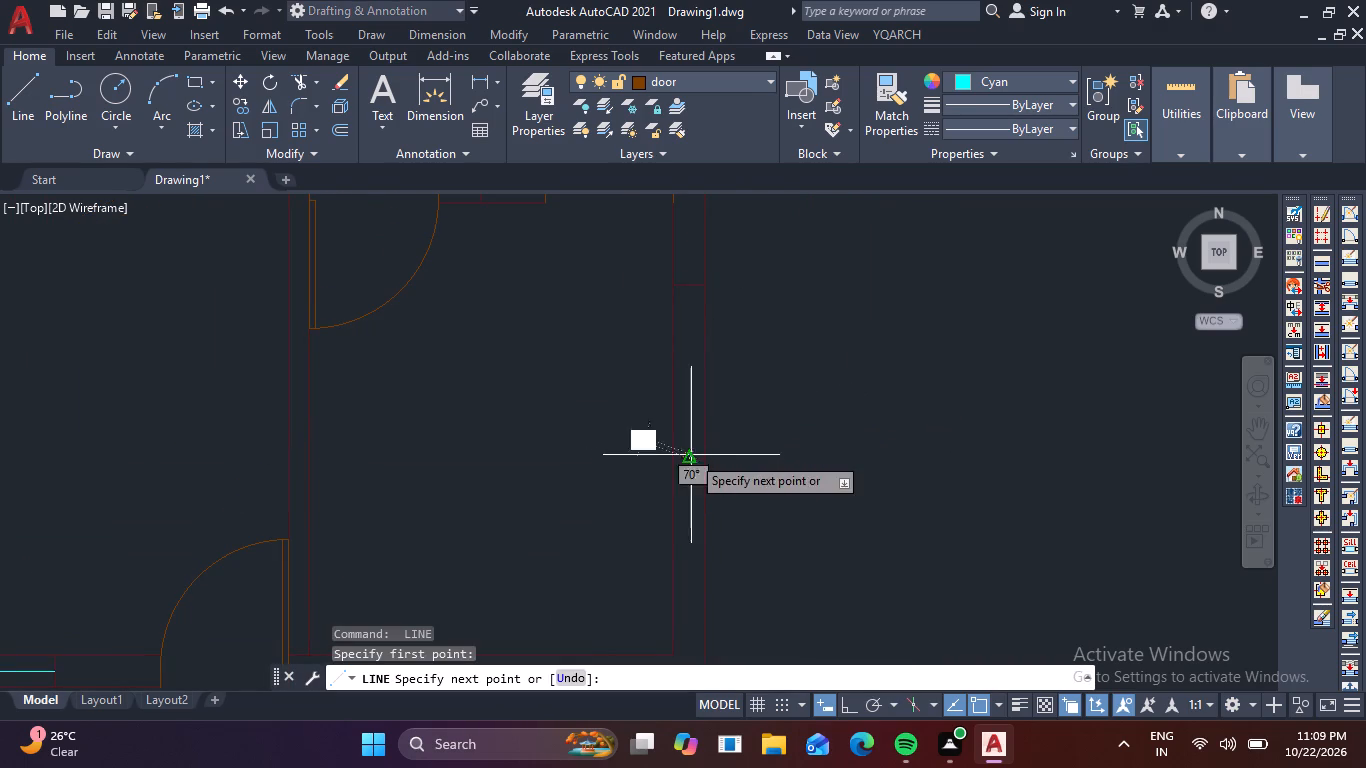
{"action": "left_click", "coordinate": [686, 291]}
{"action": "key", "text": "space"}
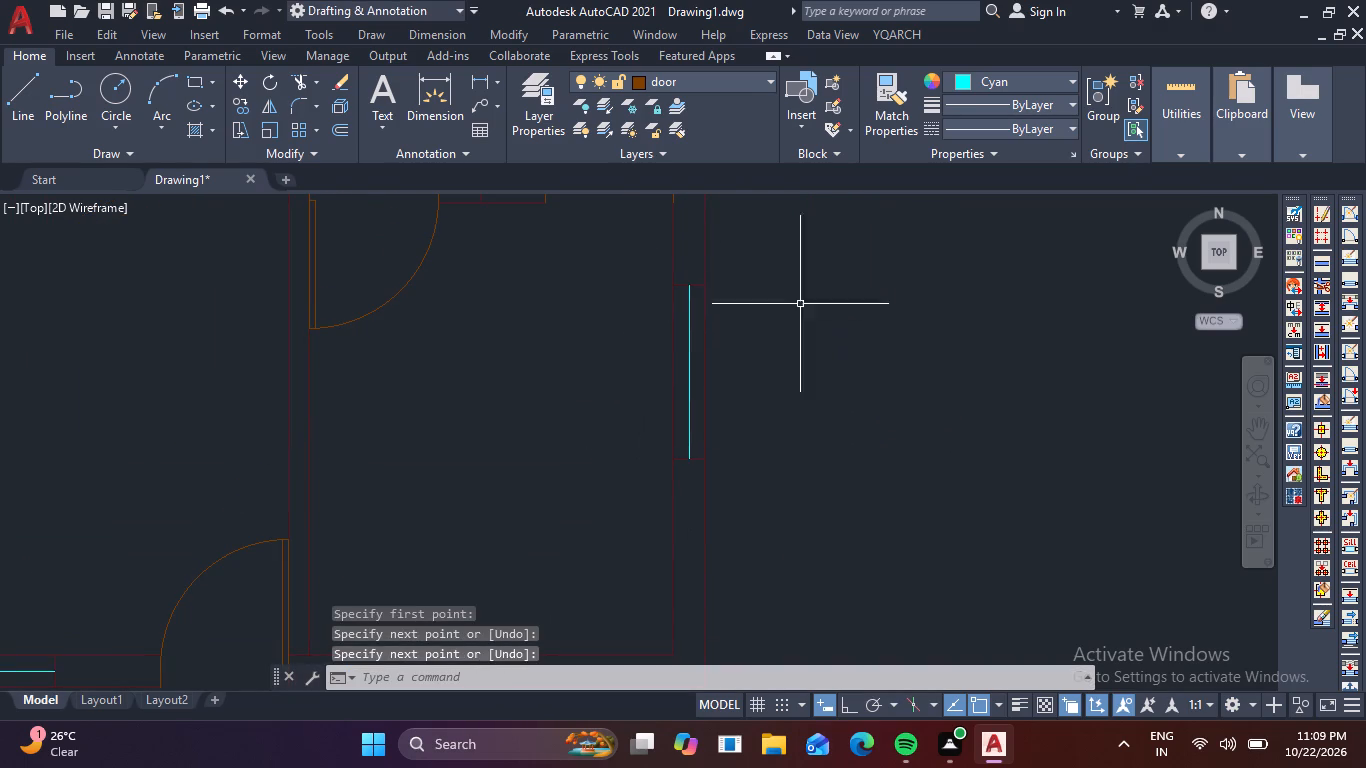
Draw a cyan vertical center line between the right outer wall's opening marks beside the small middle room, next to its door leaf.
{"action": "middle_click_drag", "start_coordinate": [821, 280], "coordinate": [788, 552]}
{"action": "scroll", "coordinate": [826, 307], "scroll_direction": "down", "scroll_amount": 1}
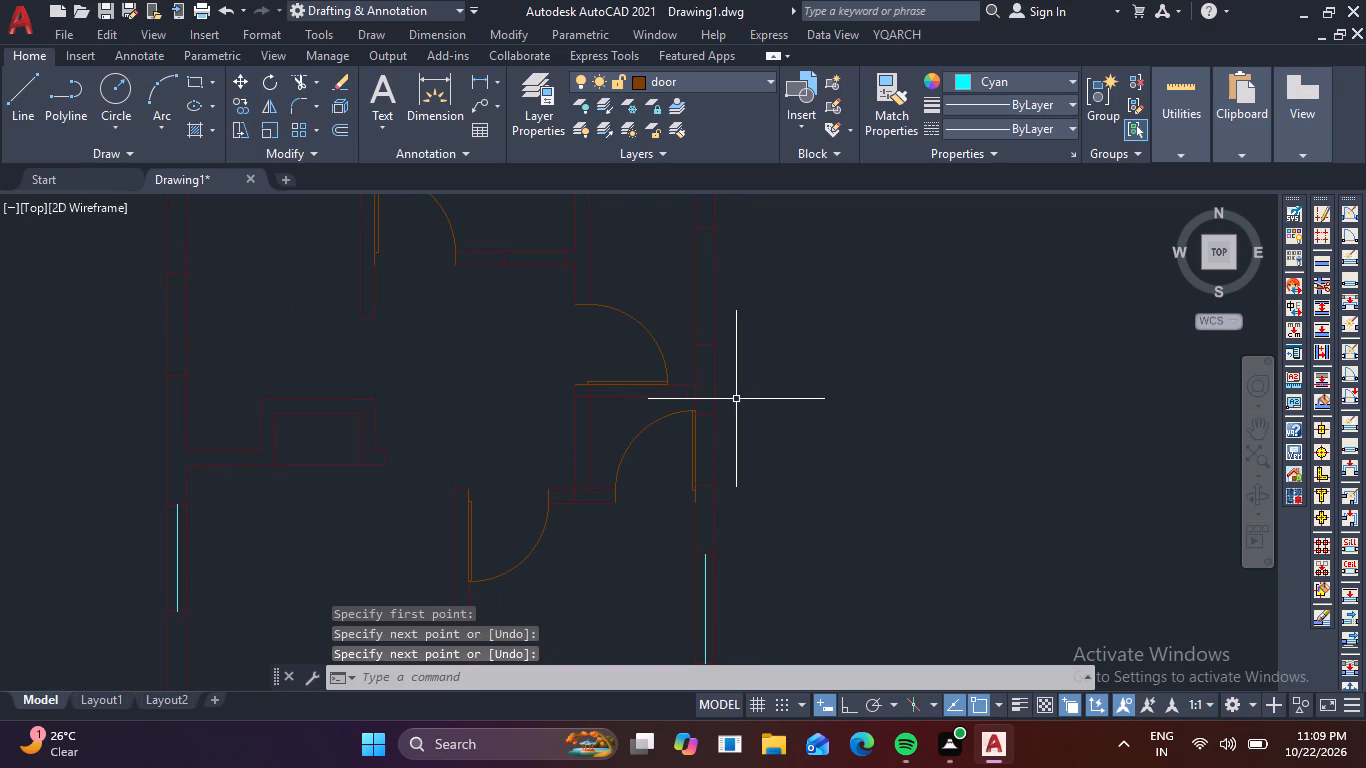
{"action": "scroll", "coordinate": [735, 399], "scroll_direction": "up", "scroll_amount": 1}
{"action": "key", "text": "space"}
{"action": "left_click", "coordinate": [689, 534]}
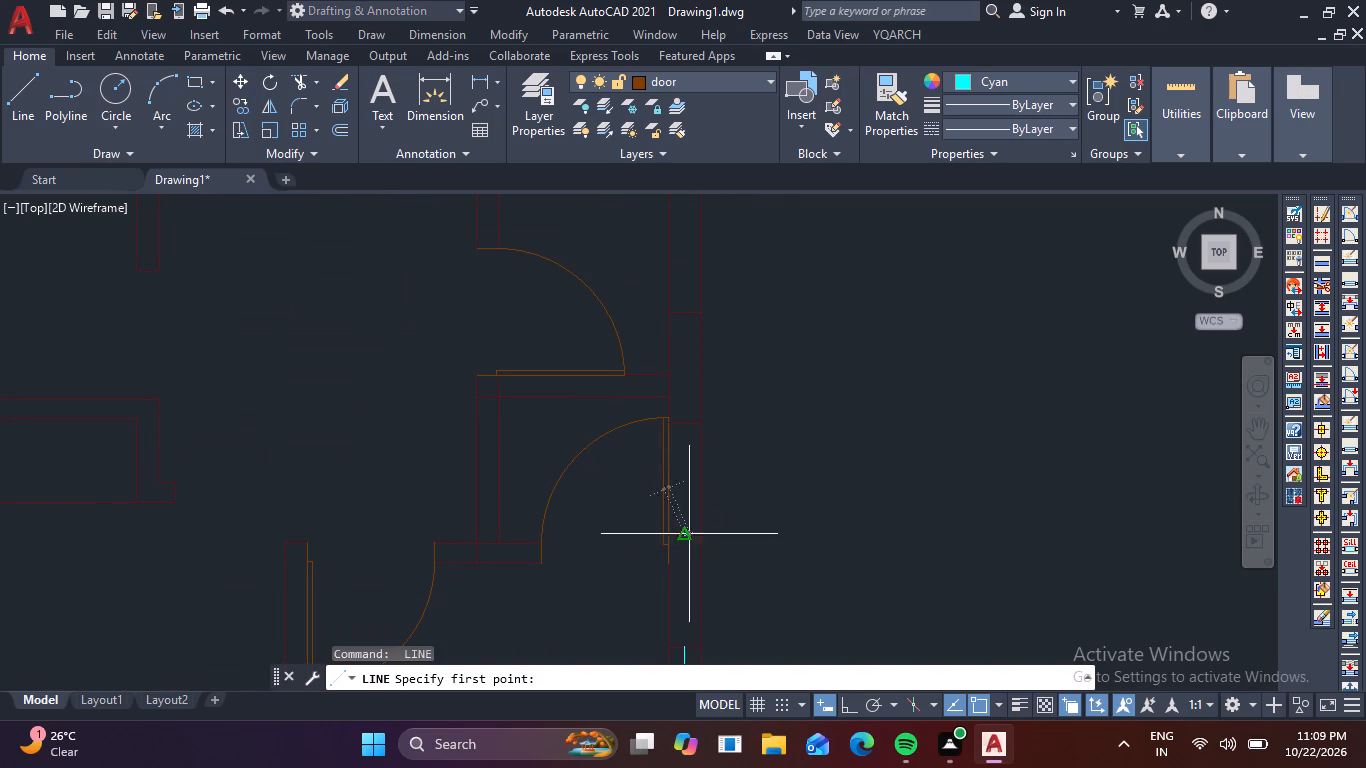
{"action": "left_click", "coordinate": [679, 426]}
{"action": "key", "text": "space"}
Draw a cyan vertical center line between the opening marks in the right outer wall, alongside the top-right room.
{"action": "middle_click_drag", "start_coordinate": [806, 348], "coordinate": [777, 429]}
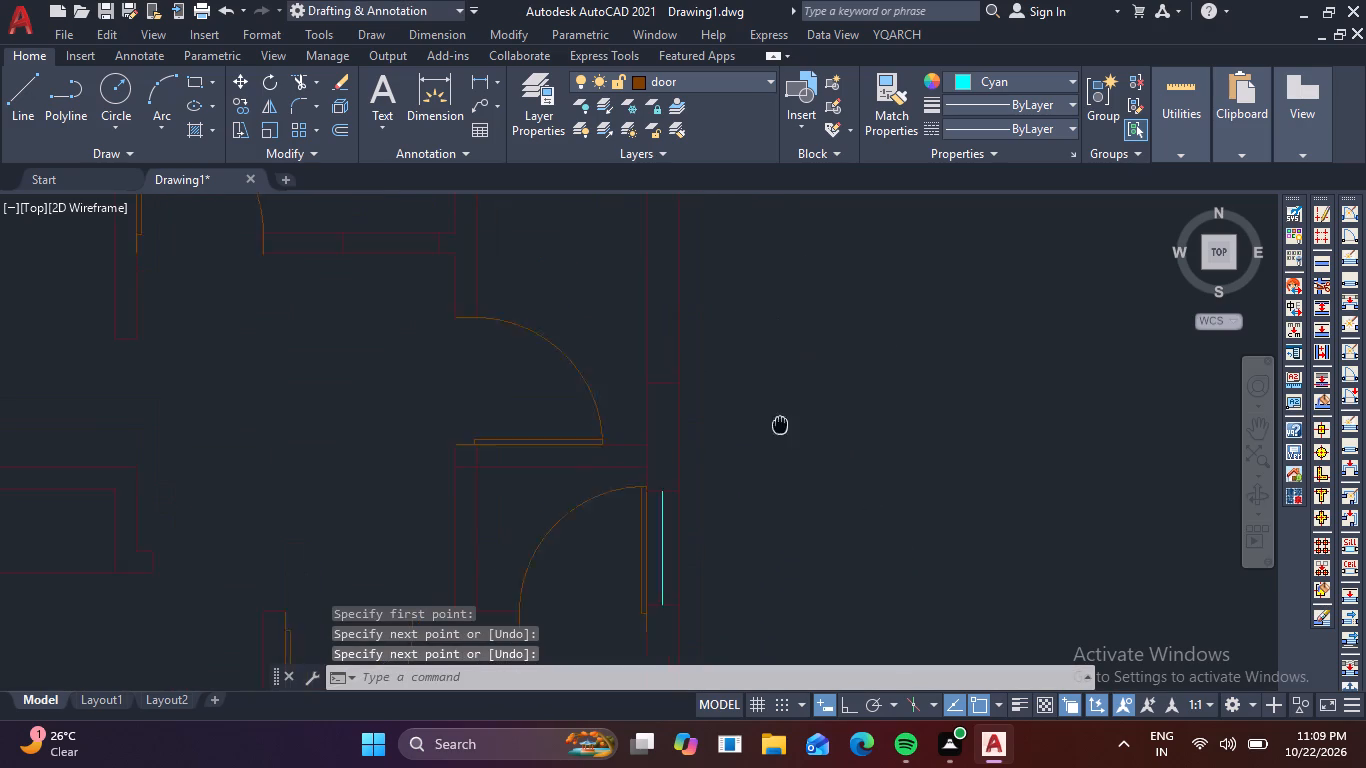
{"action": "middle_click_drag", "start_coordinate": [777, 429], "coordinate": [758, 505]}
{"action": "key", "text": "space"}
{"action": "middle_click_drag", "start_coordinate": [770, 417], "coordinate": [743, 469]}
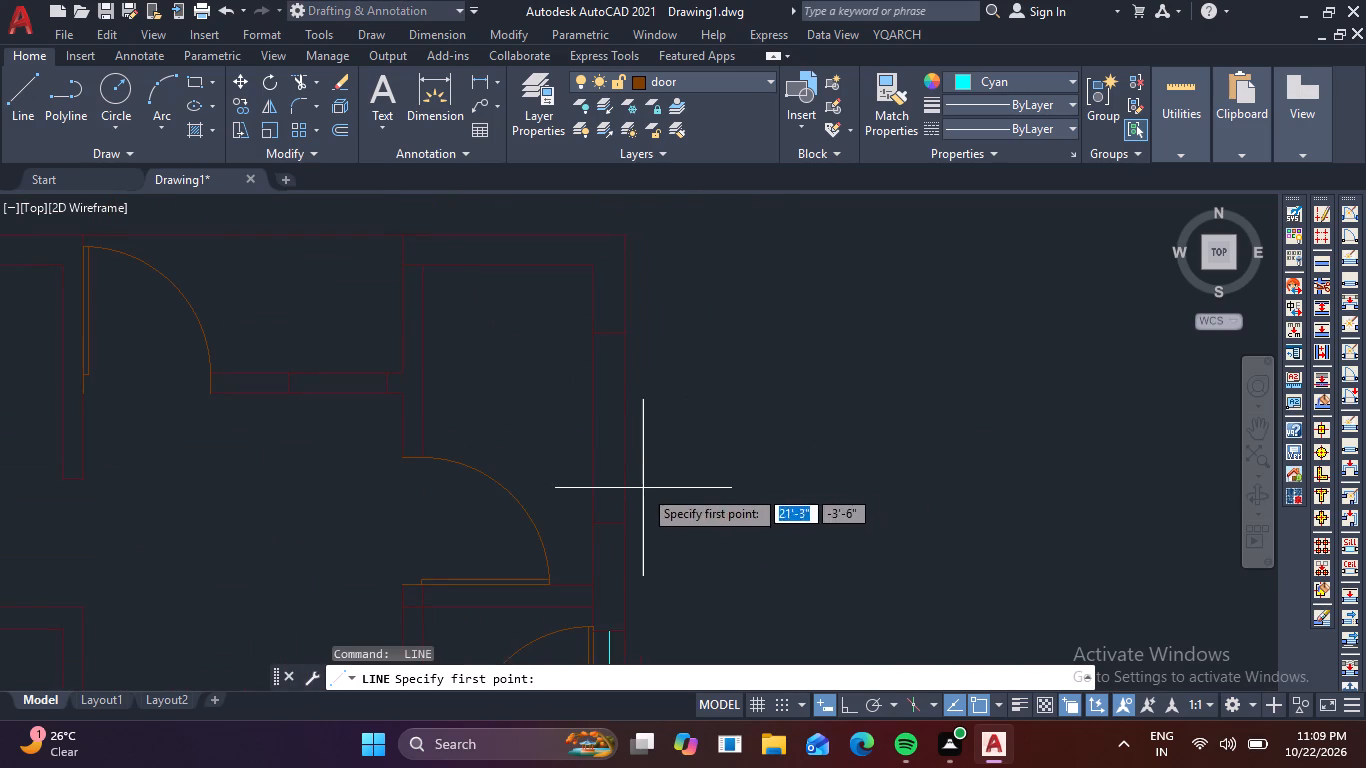
{"action": "left_click", "coordinate": [607, 521]}
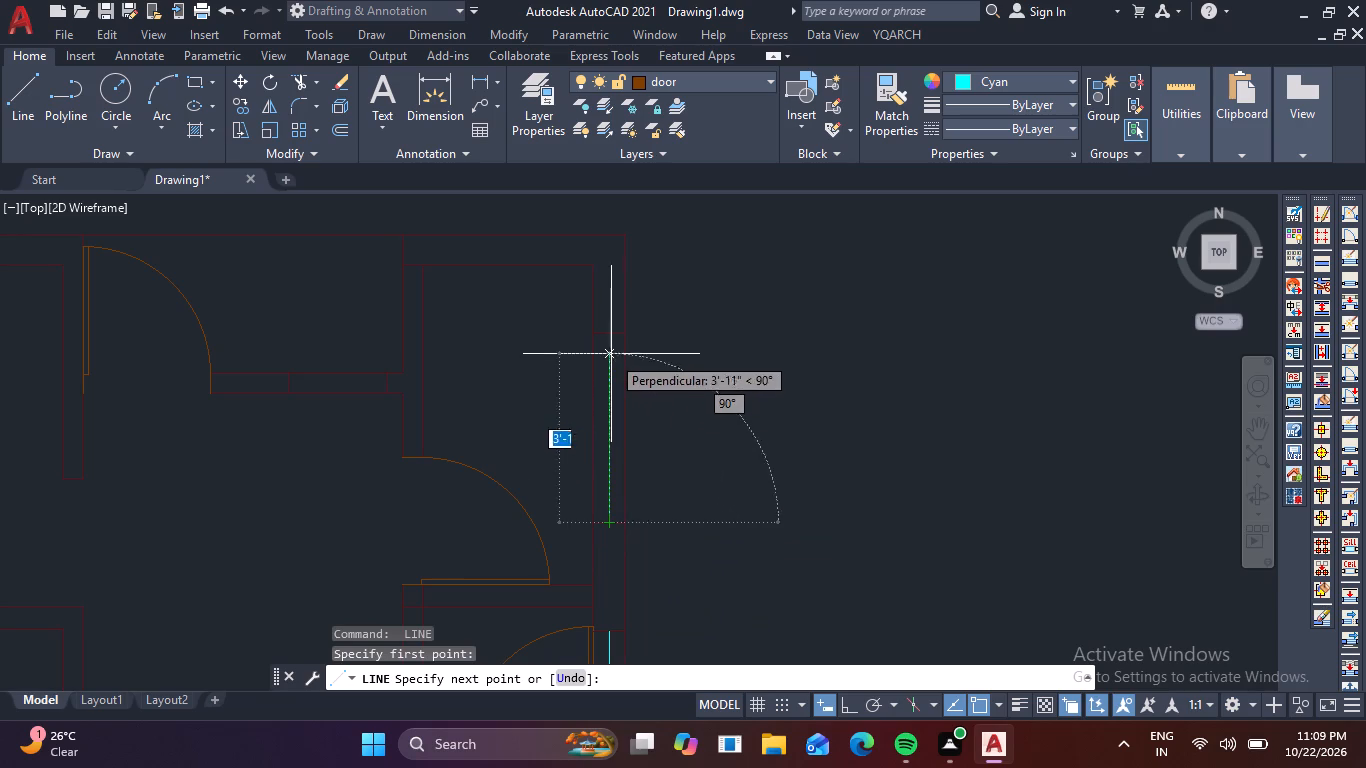
{"action": "left_click", "coordinate": [608, 336]}
{"action": "key", "text": "space"}
Draw a cyan horizontal center line between the opening marks in the 6" partition between the upper door and the top-right room.
{"action": "middle_click_drag", "start_coordinate": [803, 314], "coordinate": [1018, 409]}
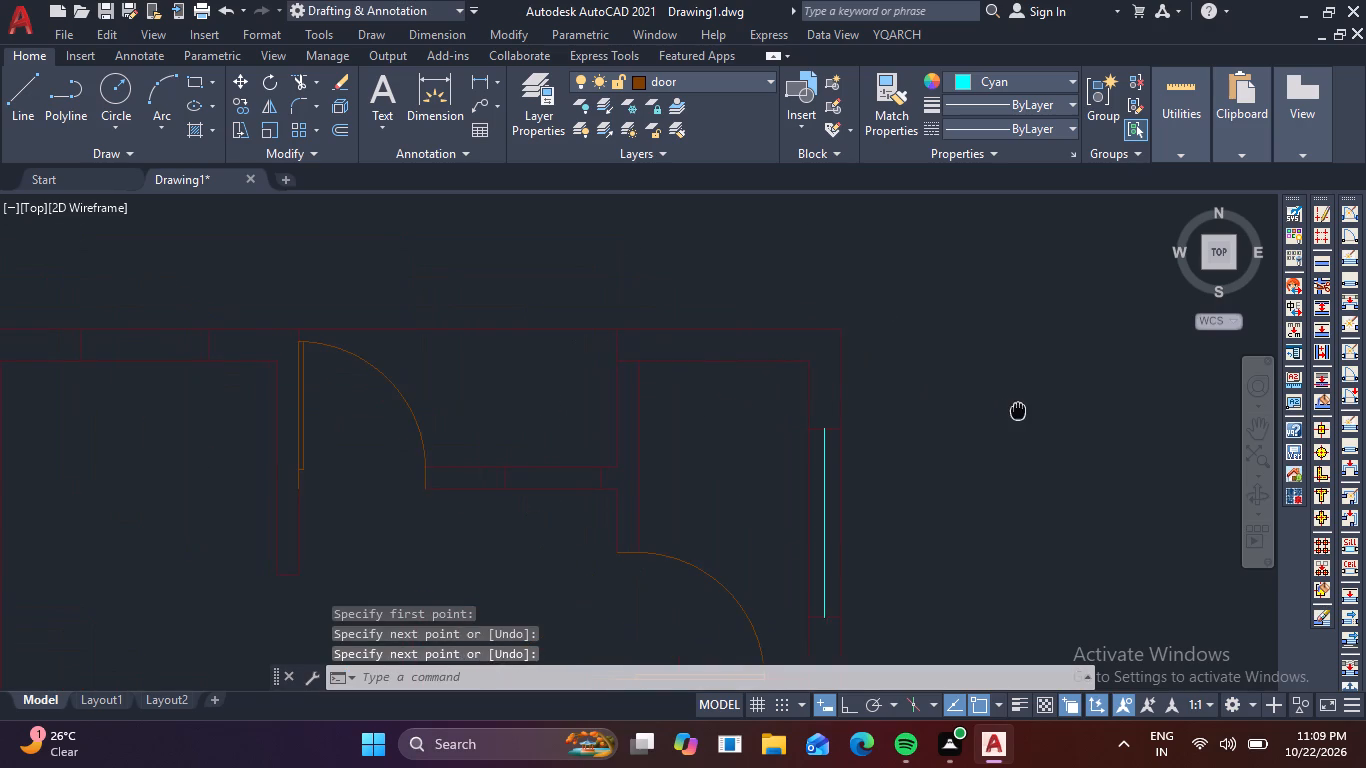
{"action": "middle_click_drag", "start_coordinate": [1018, 409], "coordinate": [1031, 409]}
{"action": "middle_click_drag", "start_coordinate": [585, 384], "coordinate": [686, 359]}
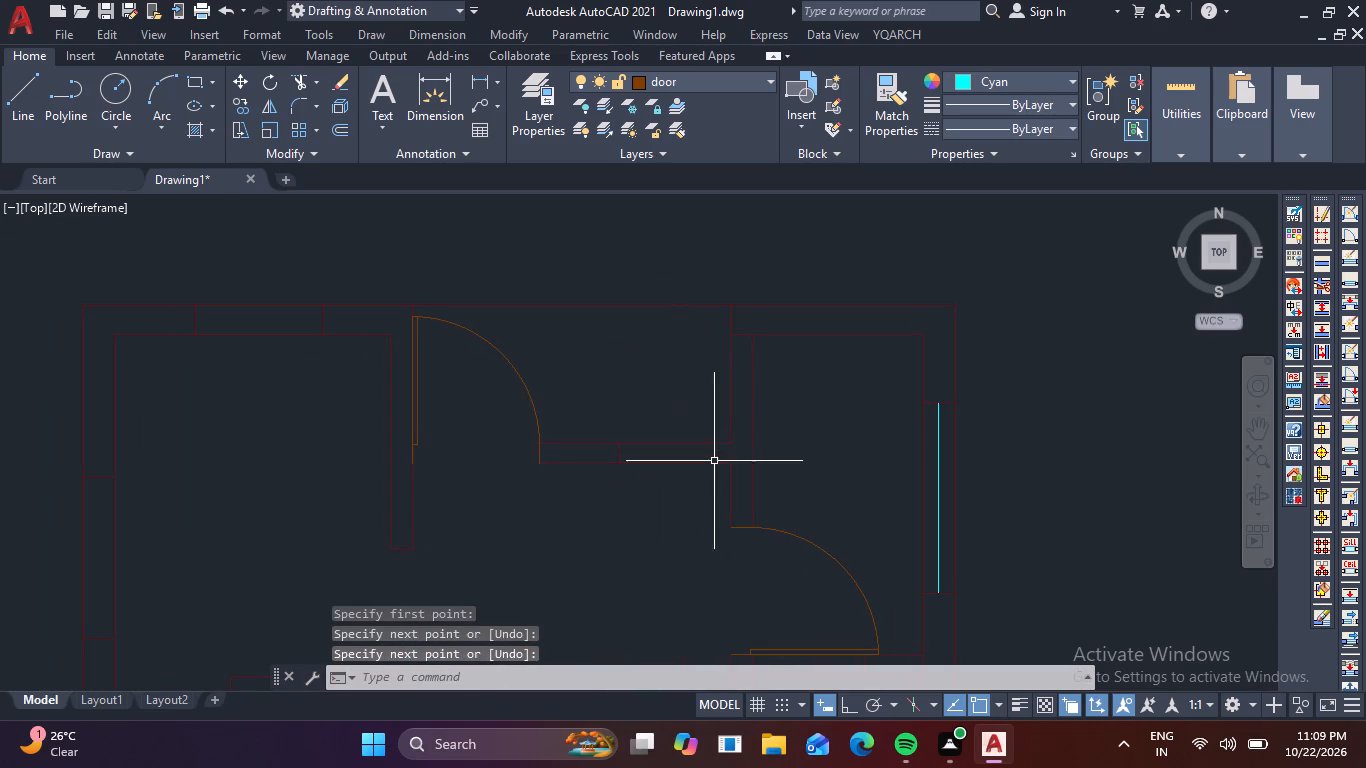
{"action": "key", "text": "space"}
{"action": "left_click", "coordinate": [720, 450]}
{"action": "scroll", "coordinate": [633, 447], "scroll_direction": "up", "scroll_amount": 3}
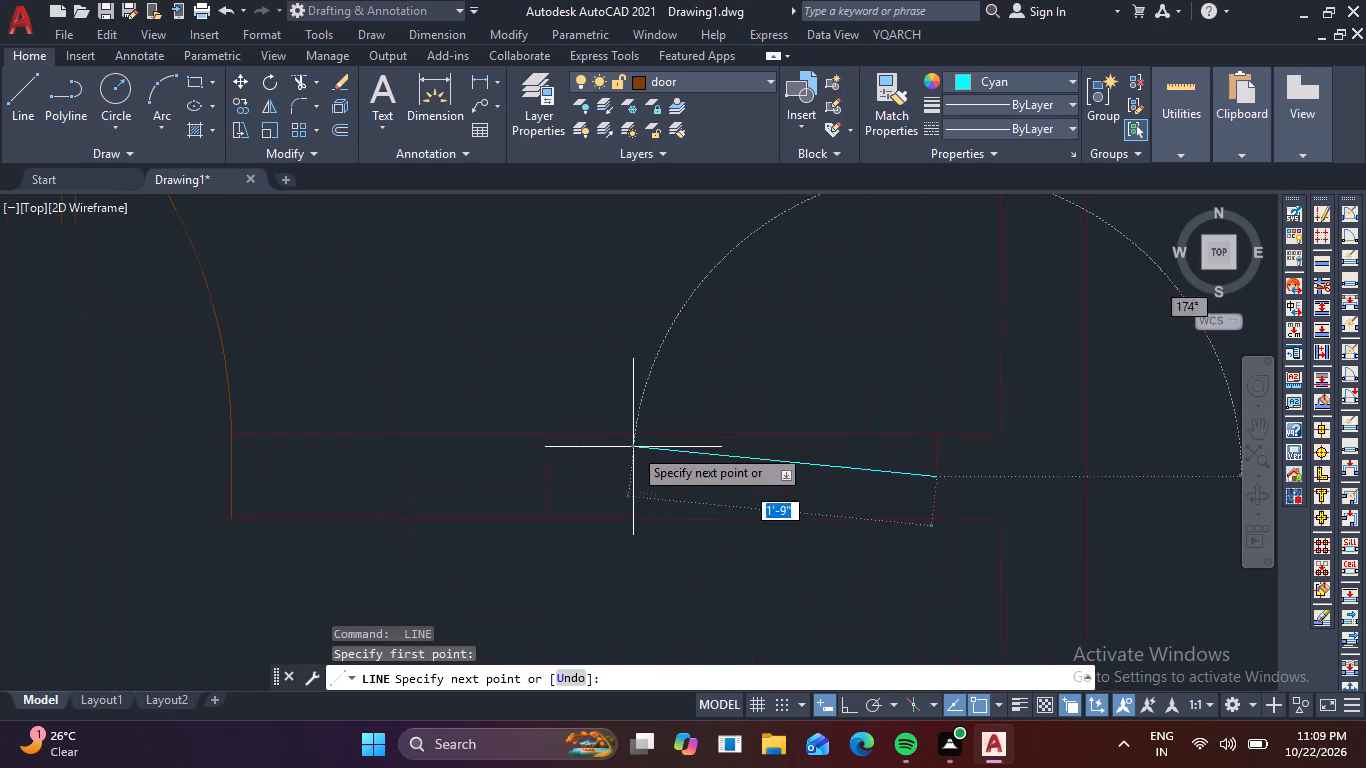
{"action": "left_click", "coordinate": [548, 479]}
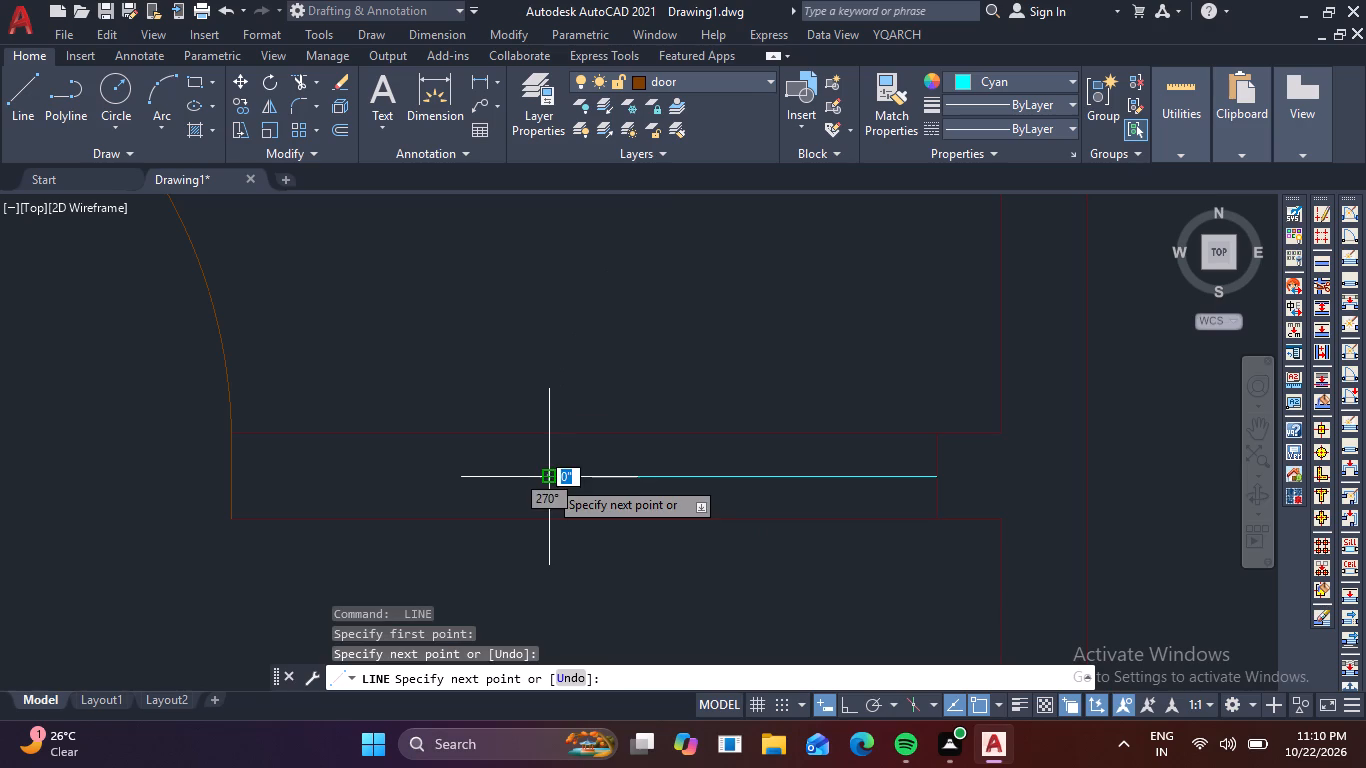
{"action": "key", "text": "space"}
Draw a cyan horizontal center line between the opening marks in the top outer wall above the top-left room.
{"action": "scroll", "coordinate": [568, 471], "scroll_direction": "down", "scroll_amount": 2}
{"action": "middle_click_drag", "start_coordinate": [640, 380], "coordinate": [948, 450]}
{"action": "middle_click_drag", "start_coordinate": [434, 435], "coordinate": [793, 455]}
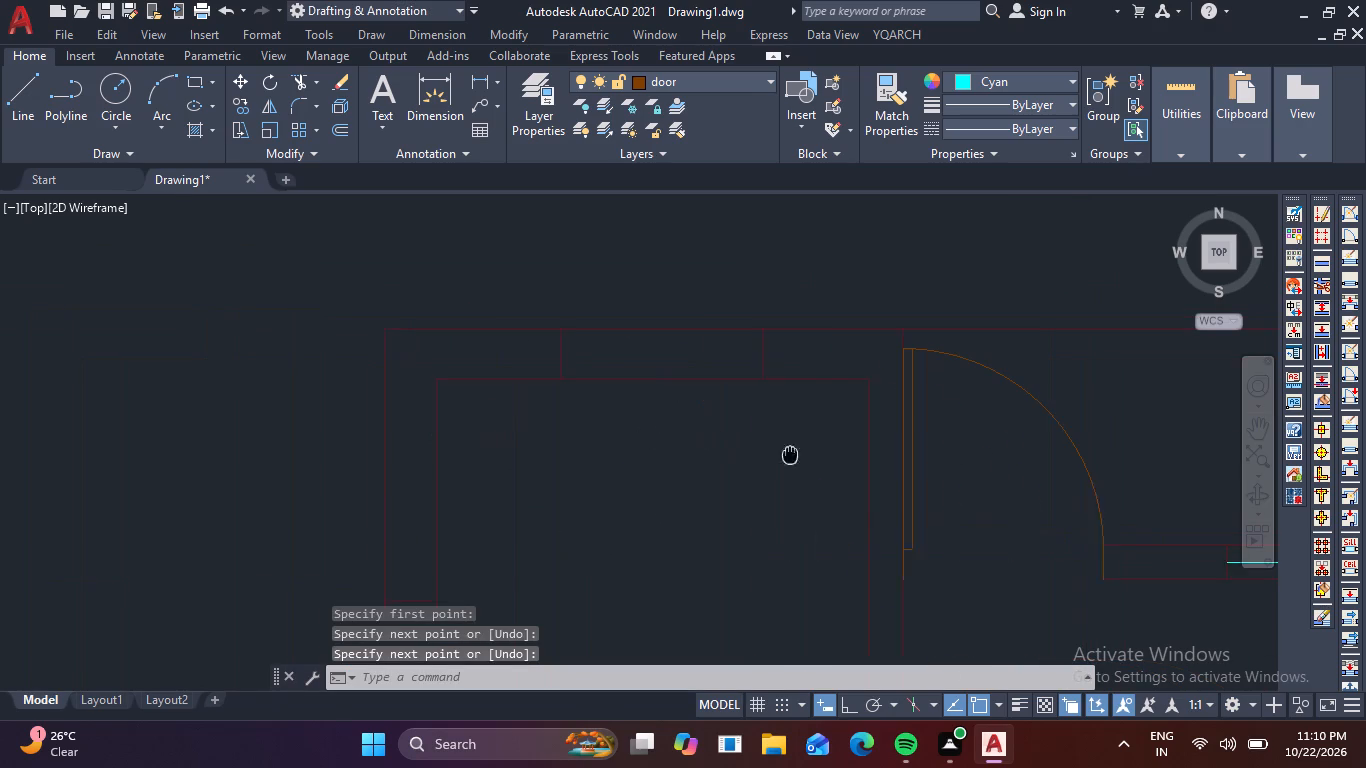
{"action": "middle_click_drag", "start_coordinate": [793, 455], "coordinate": [803, 455]}
{"action": "key", "text": "space"}
{"action": "left_click", "coordinate": [780, 359]}
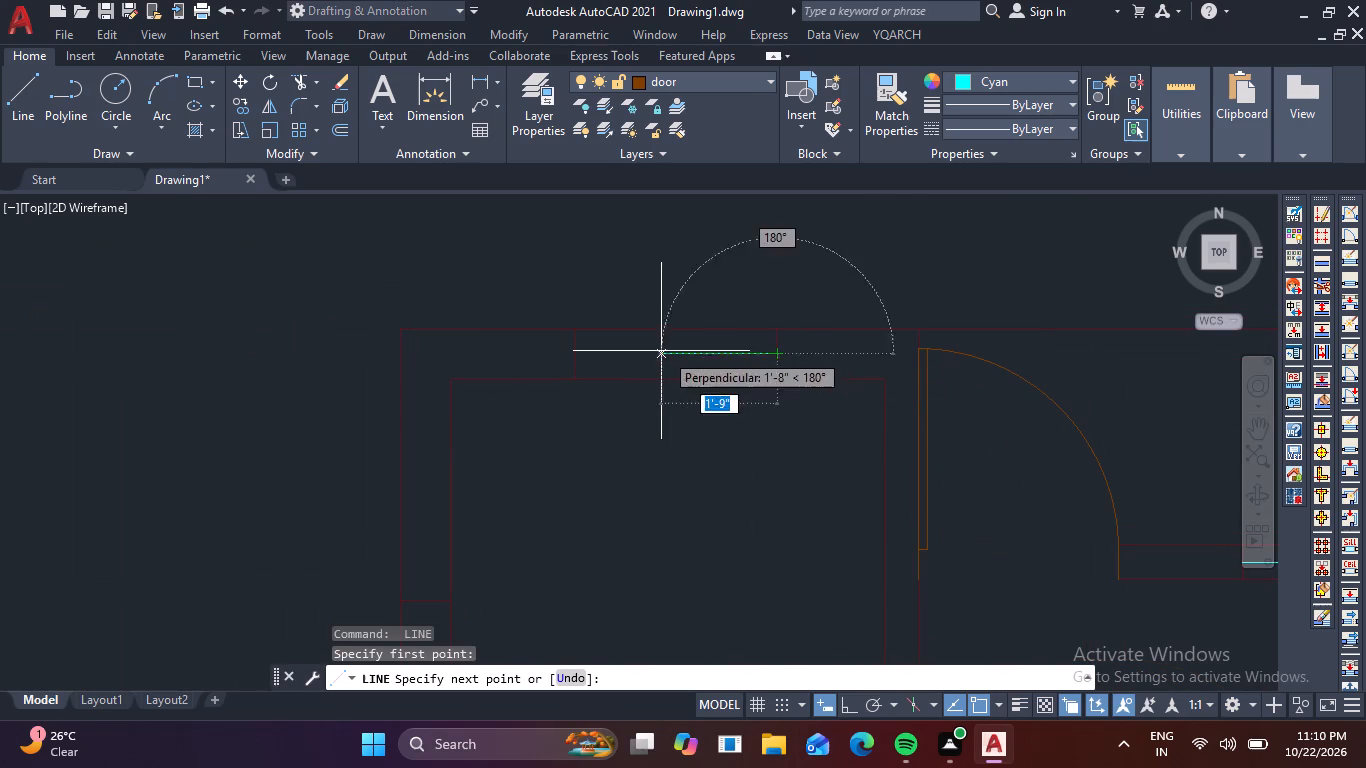
{"action": "left_click", "coordinate": [571, 357]}
{"action": "key", "text": "space"}
Draw a cyan vertical center line between the opening marks in the left outer wall beside the top-left room.
{"action": "middle_click_drag", "start_coordinate": [603, 522], "coordinate": [898, 249]}
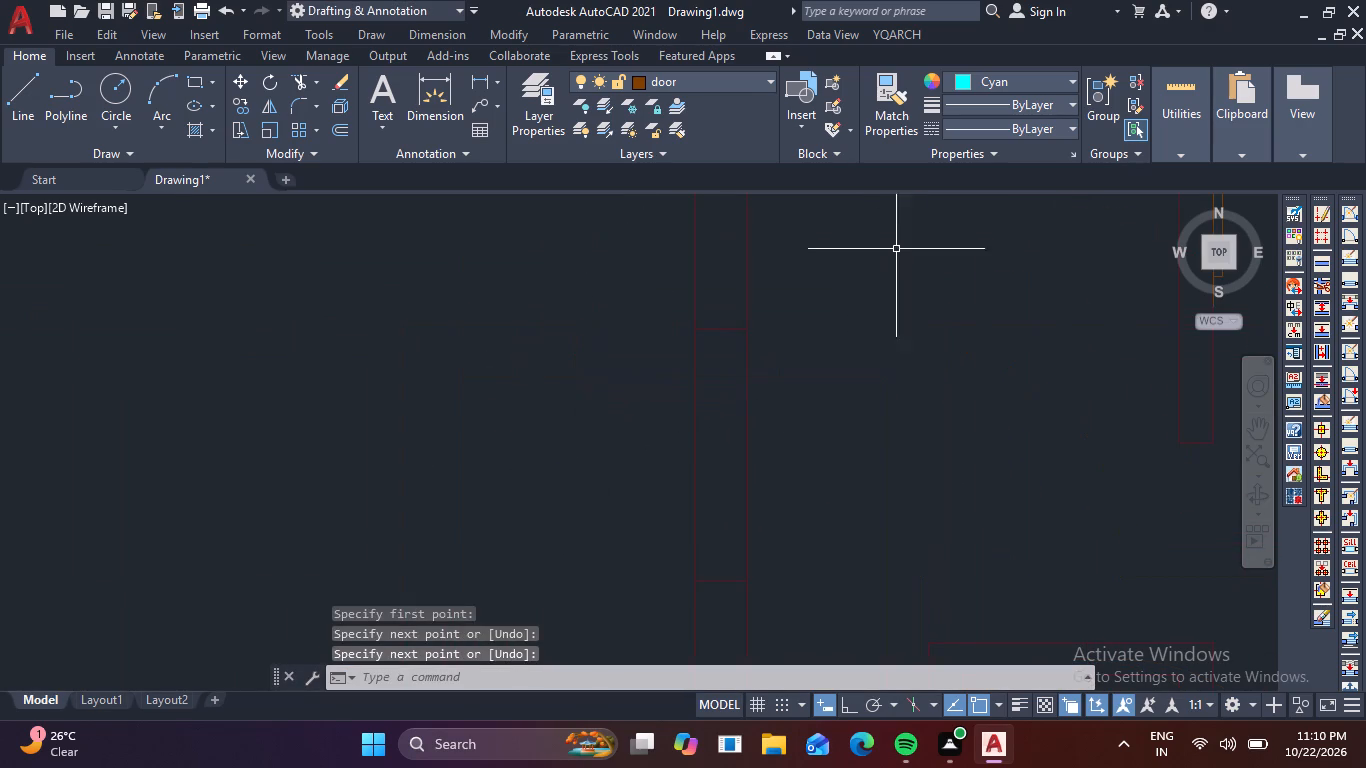
{"action": "middle_click_drag", "start_coordinate": [822, 409], "coordinate": [819, 359]}
{"action": "key", "text": "space"}
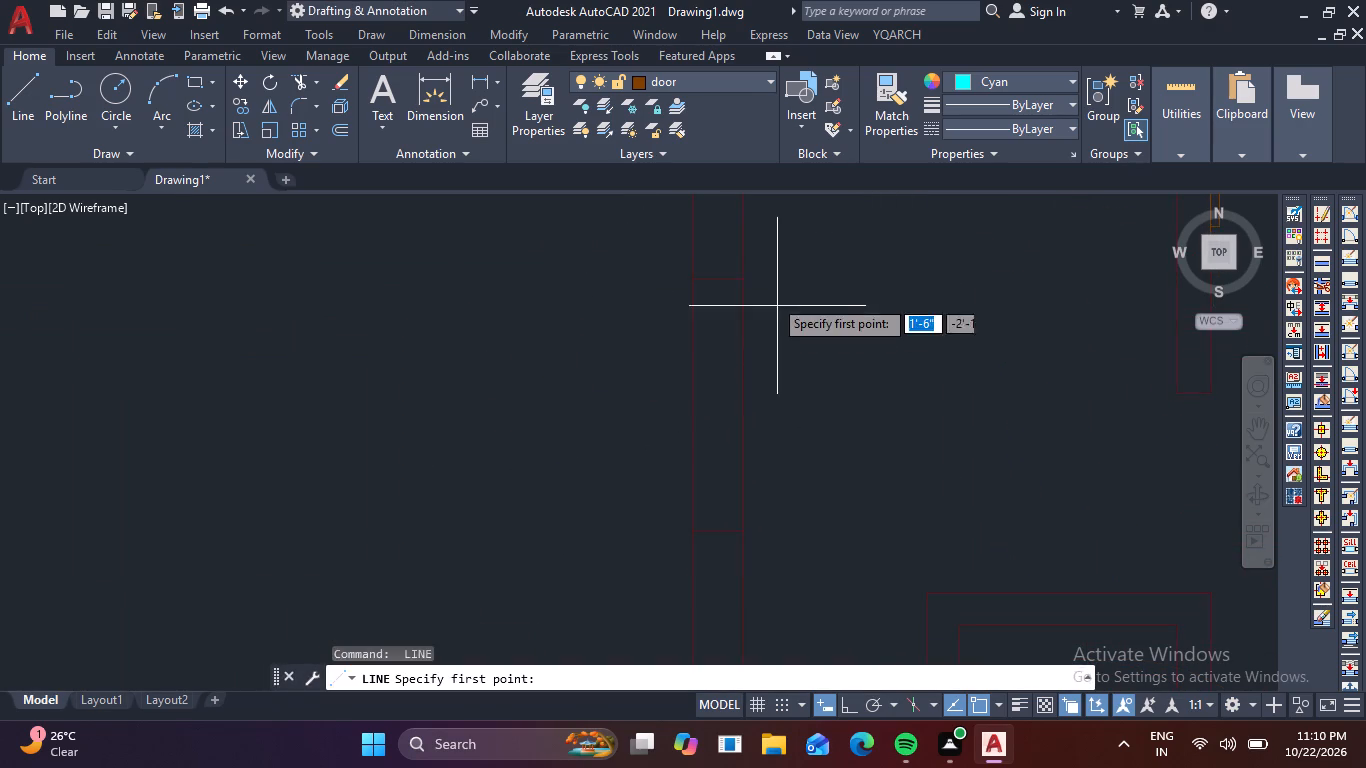
{"action": "left_click", "coordinate": [715, 281]}
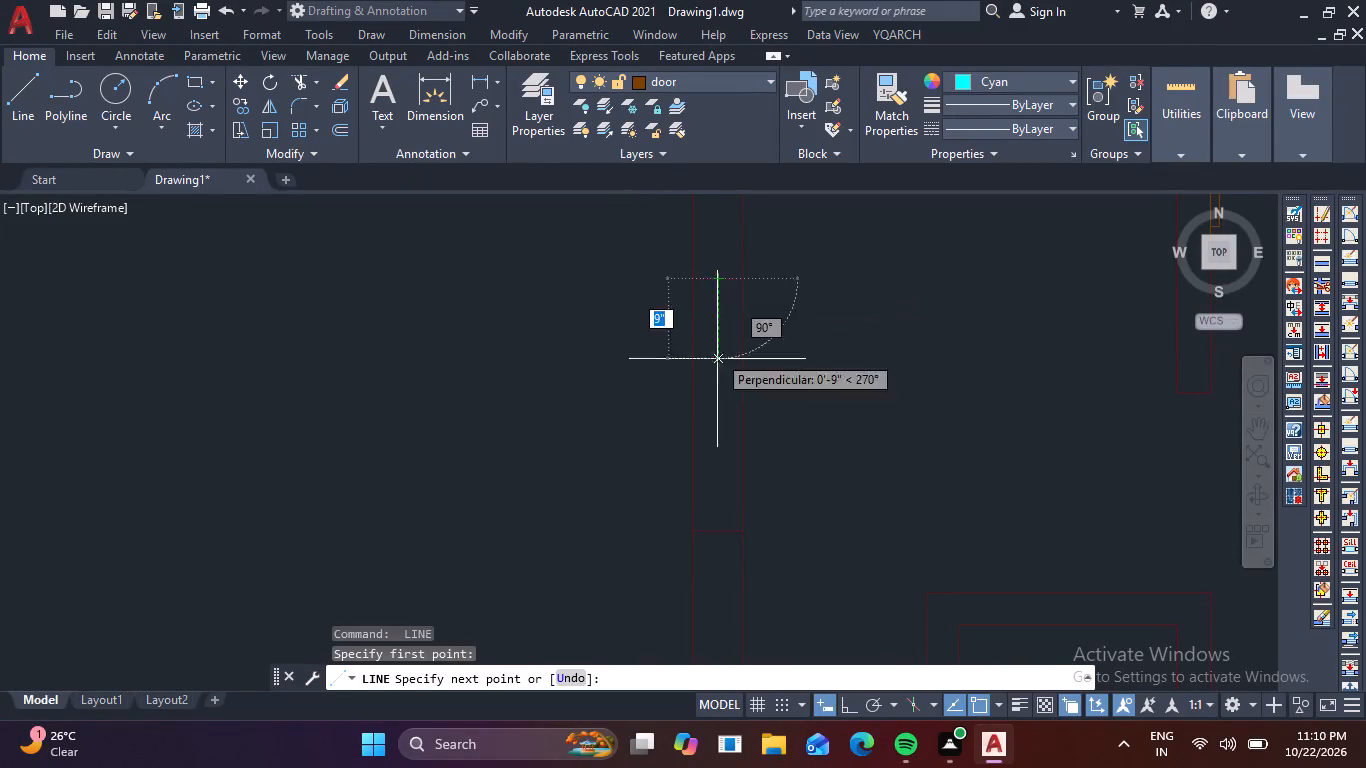
{"action": "left_click", "coordinate": [717, 534]}
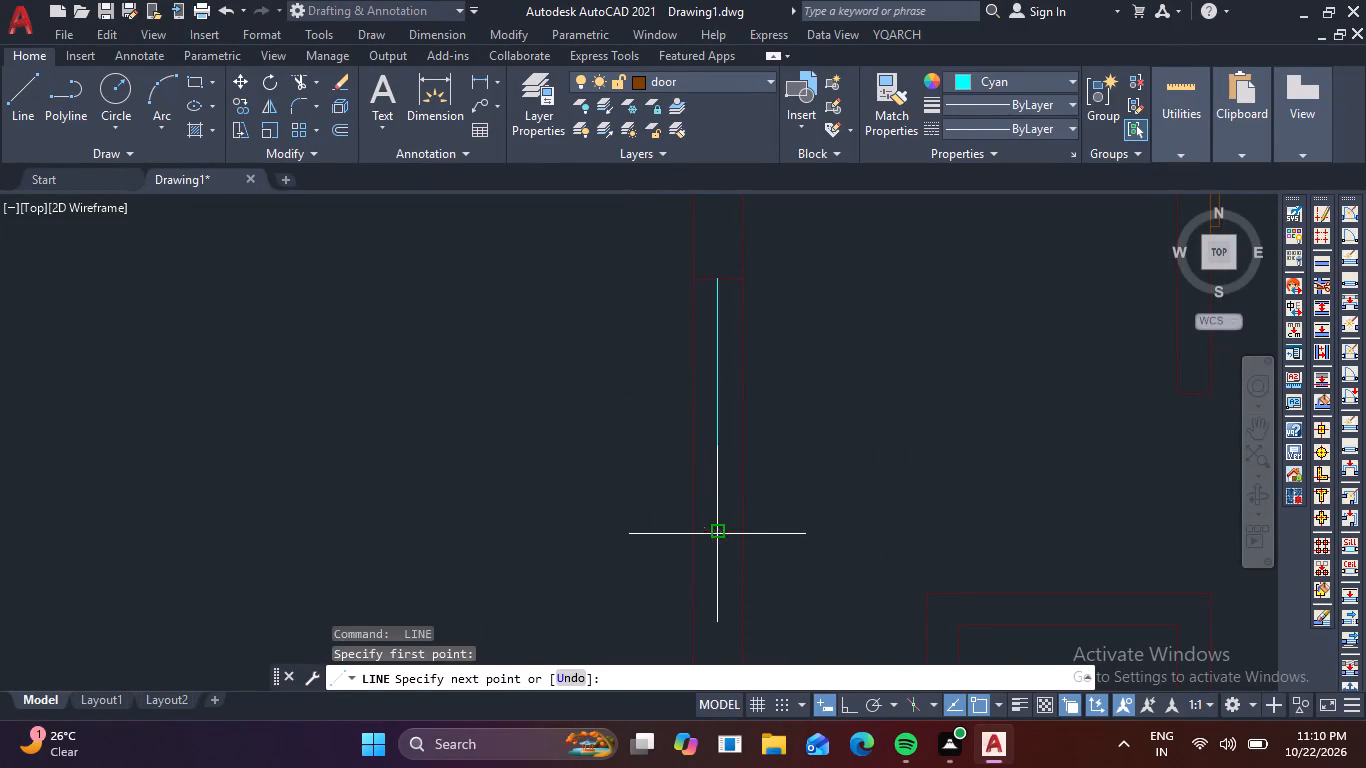
{"action": "key", "text": "space"}
Offset the cyan center lines of both window openings in the left outer wall 1" toward the interior.
{"action": "scroll", "coordinate": [860, 477], "scroll_direction": "down", "scroll_amount": 2}
{"action": "middle_click_drag", "start_coordinate": [870, 504], "coordinate": [778, 259]}
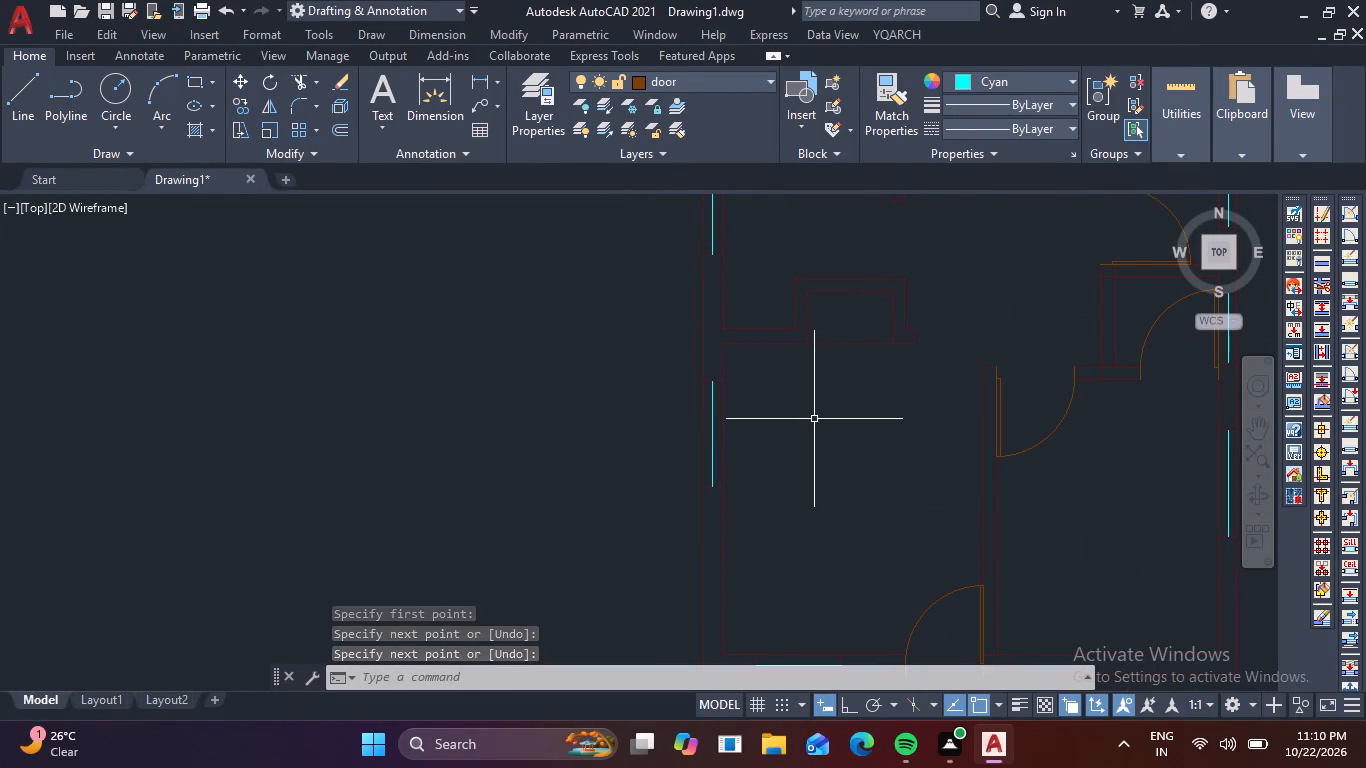
{"action": "key", "text": "Escape"}
{"action": "key", "text": "o"}
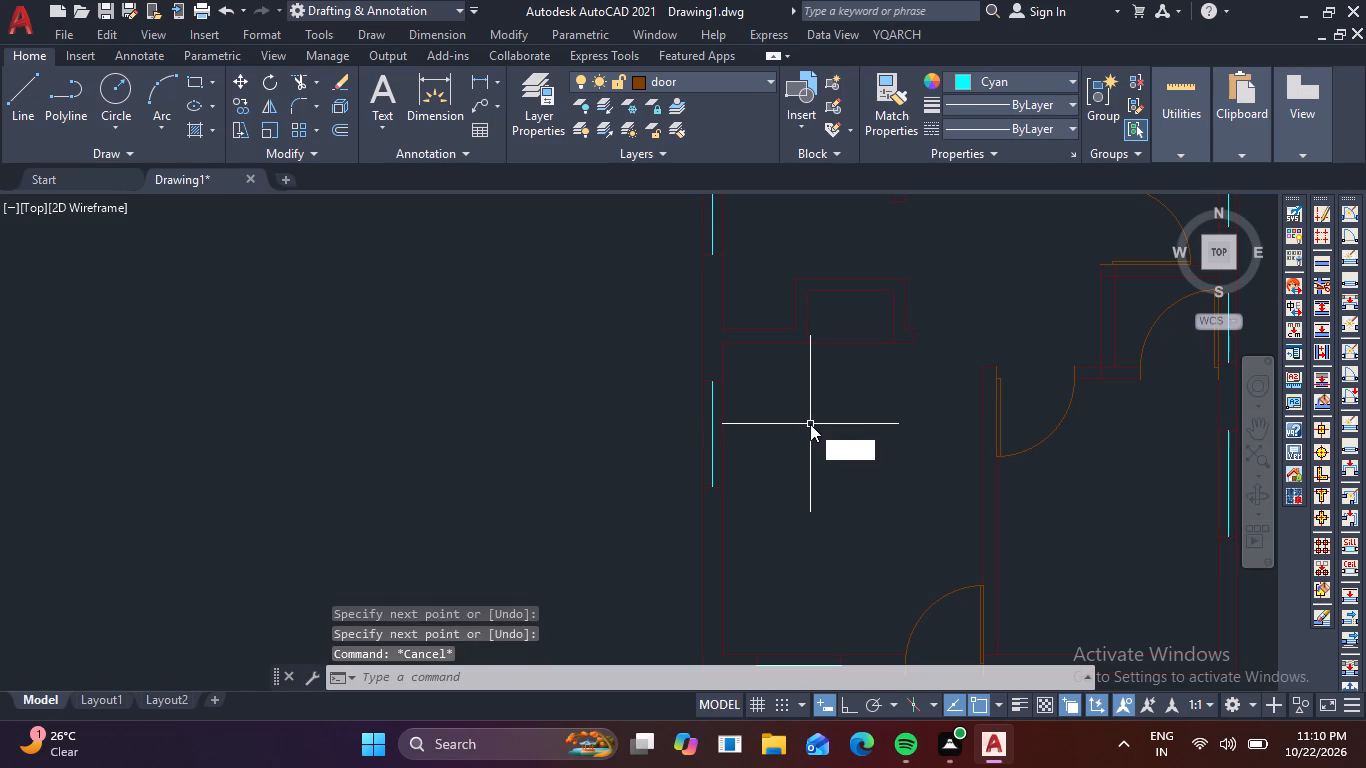
{"action": "key", "text": "space"}
{"action": "scroll", "coordinate": [732, 432], "scroll_direction": "up", "scroll_amount": 1}
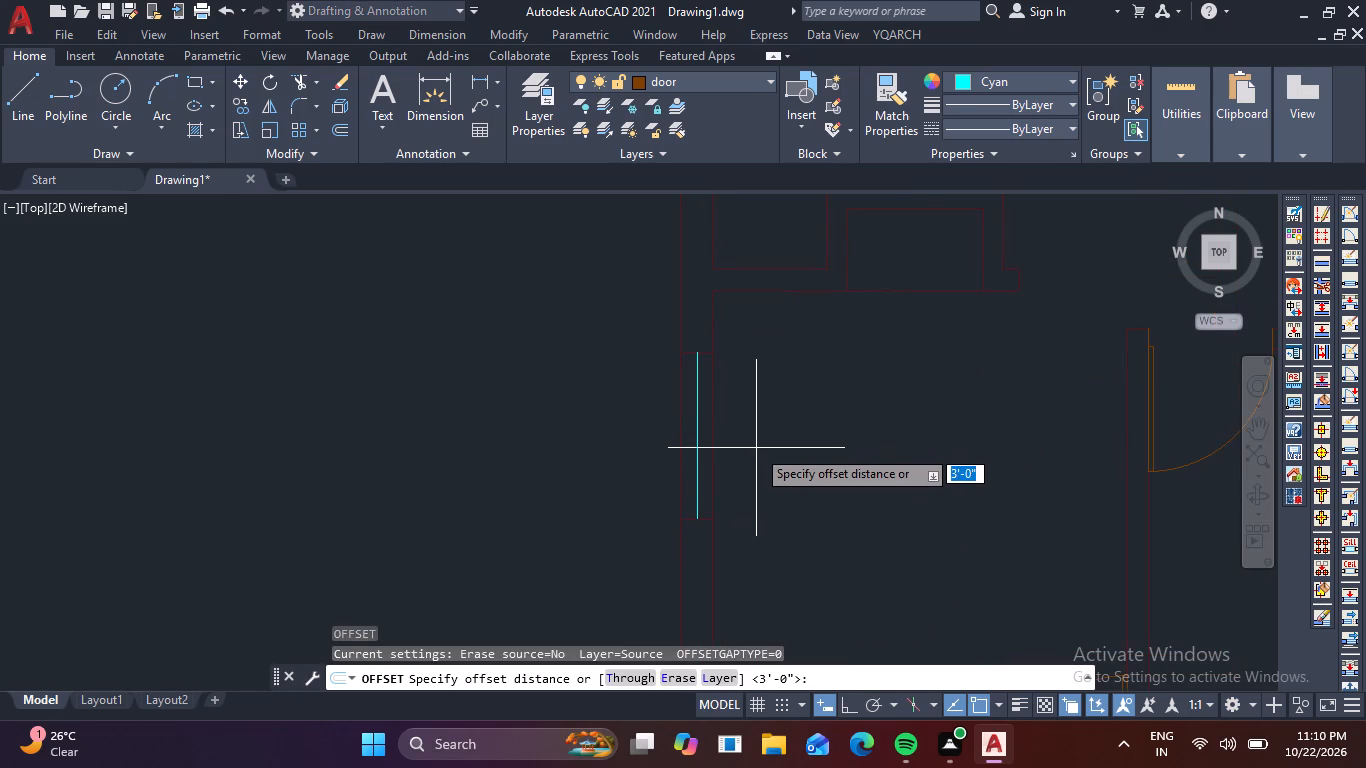
{"action": "key", "text": "1"}
{"action": "key", "text": "space"}
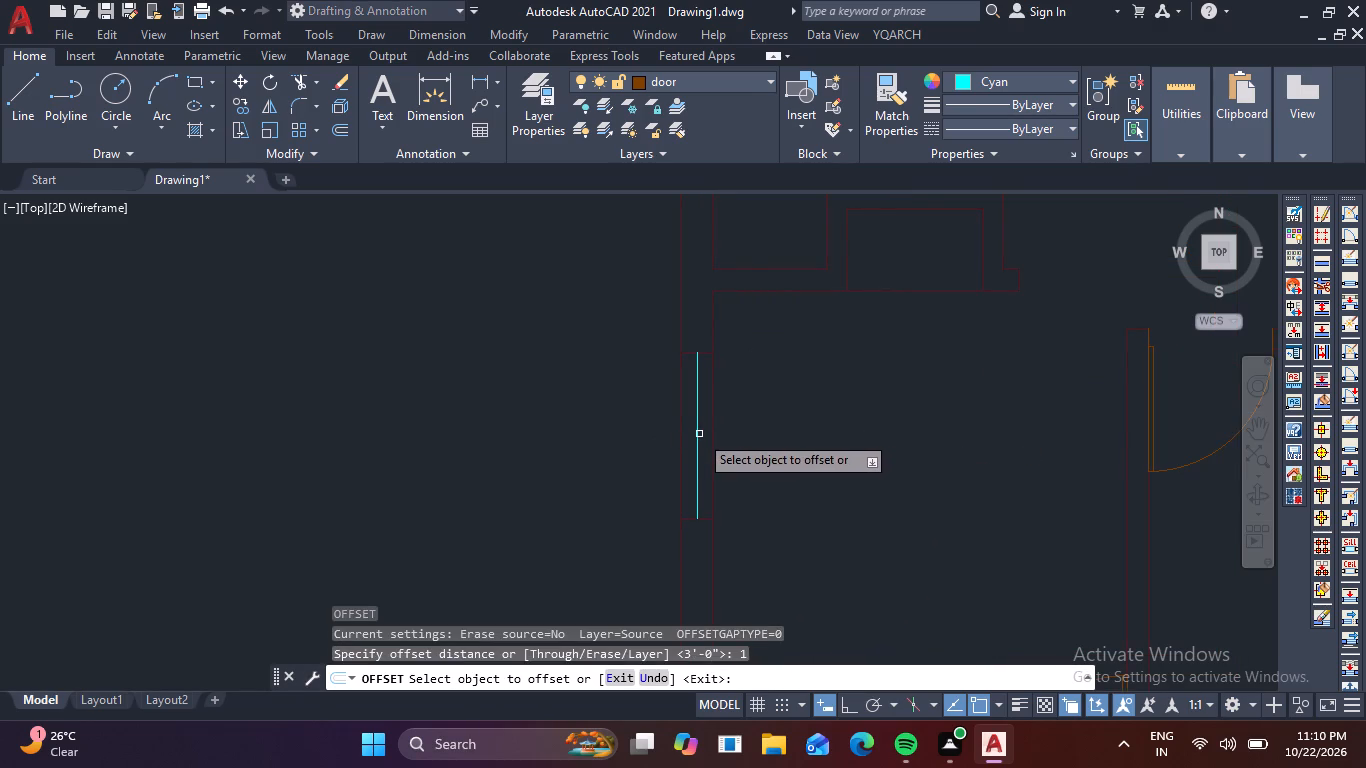
{"action": "left_click", "coordinate": [699, 434]}
{"action": "left_click", "coordinate": [747, 441]}
{"action": "middle_click_drag", "start_coordinate": [776, 407], "coordinate": [678, 535]}
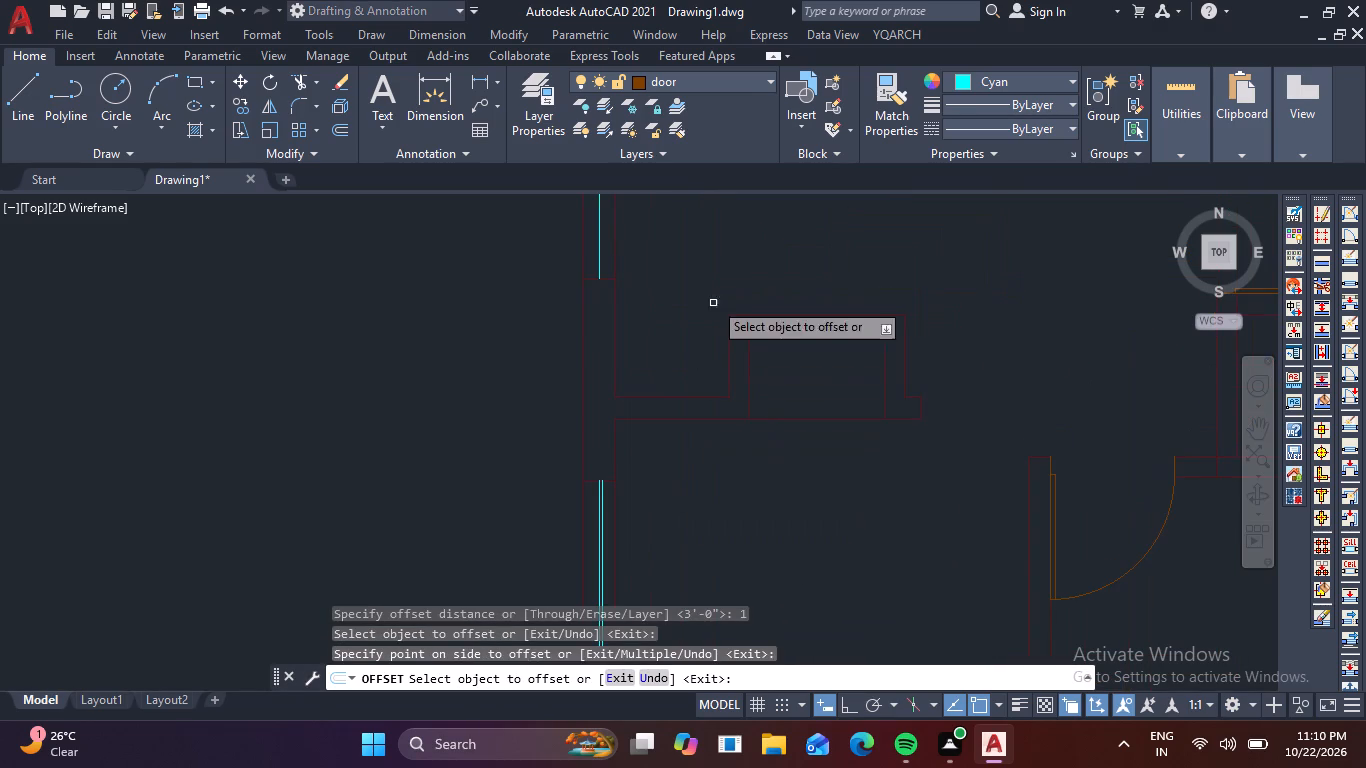
{"action": "middle_click_drag", "start_coordinate": [725, 250], "coordinate": [726, 420]}
{"action": "left_click", "coordinate": [598, 352]}
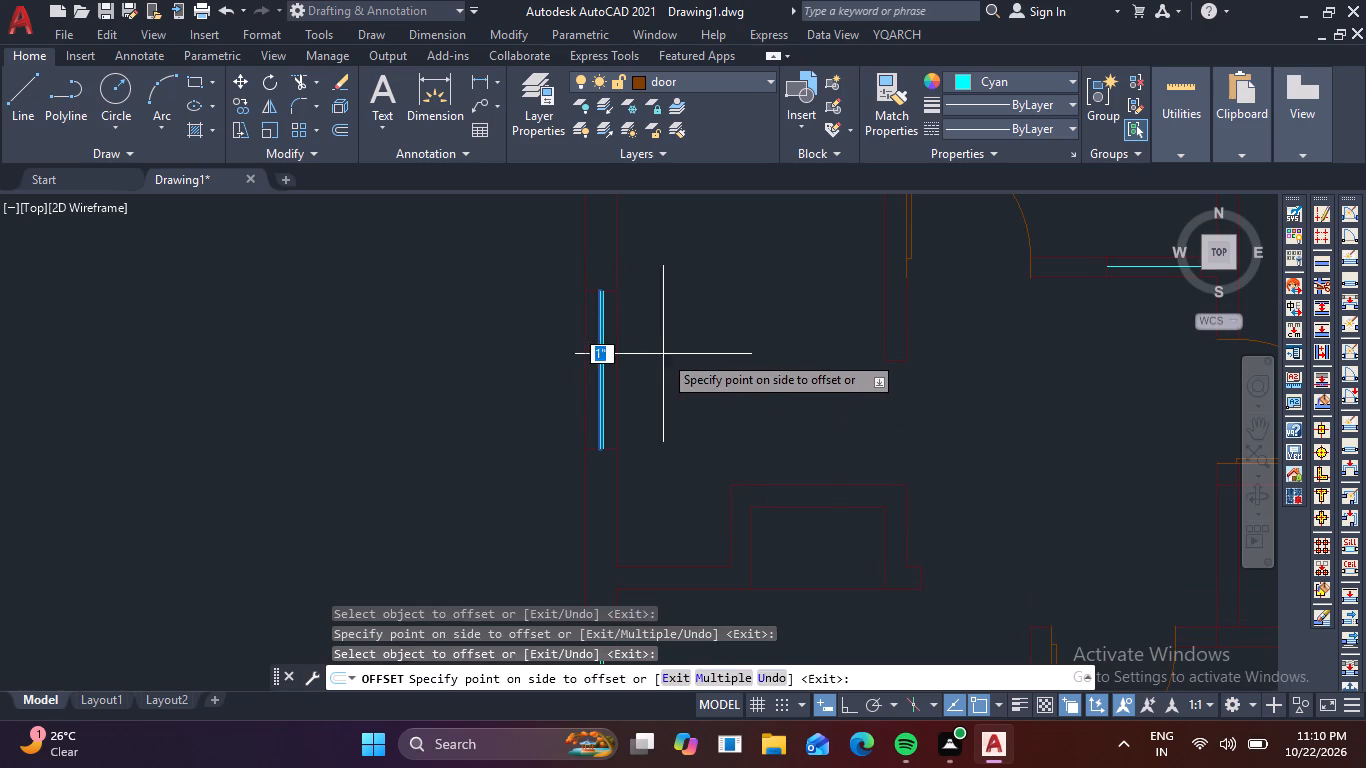
{"action": "left_click", "coordinate": [664, 354]}
Offset the cyan window lines in the top outer wall and the upper 6" partition 1" downward.
{"action": "middle_click_drag", "start_coordinate": [741, 301], "coordinate": [675, 566]}
{"action": "left_click", "coordinate": [723, 404]}
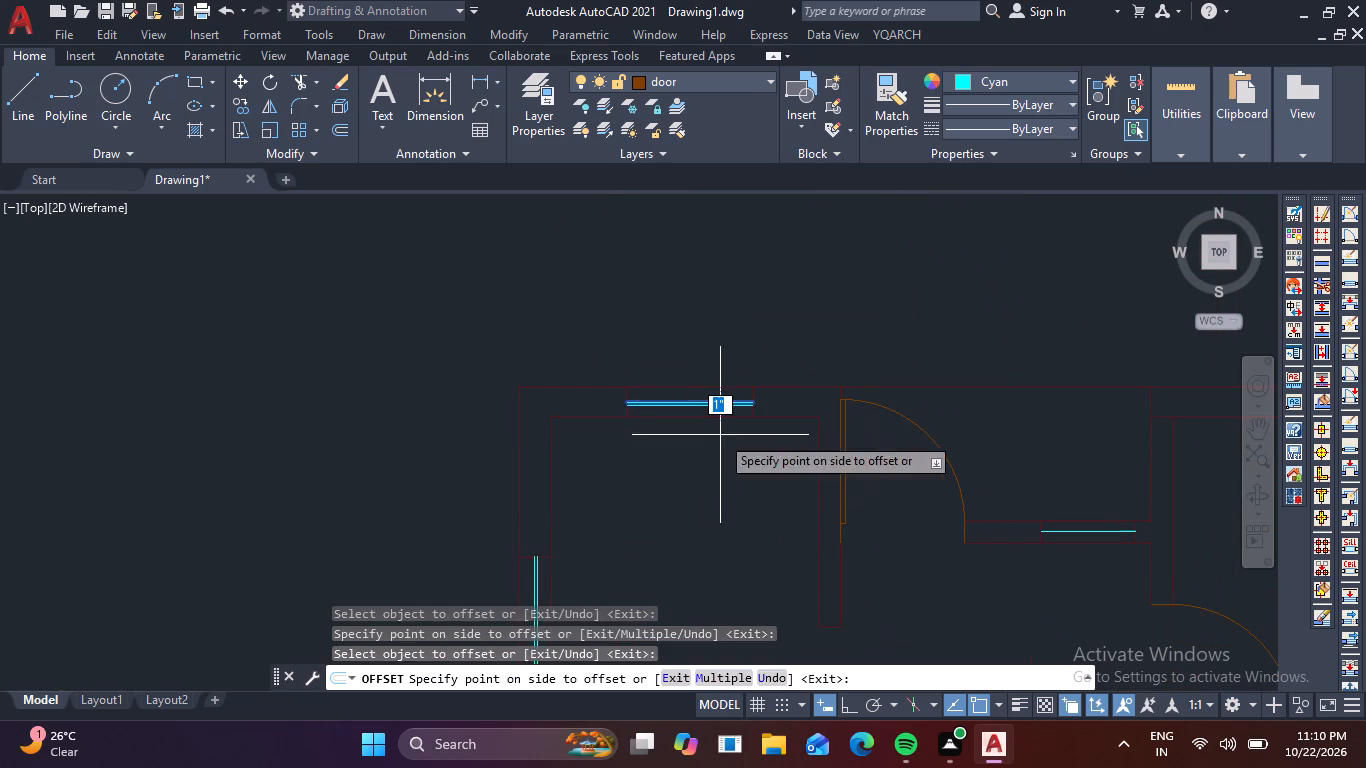
{"action": "left_click", "coordinate": [718, 443]}
{"action": "middle_click_drag", "start_coordinate": [803, 513], "coordinate": [564, 302]}
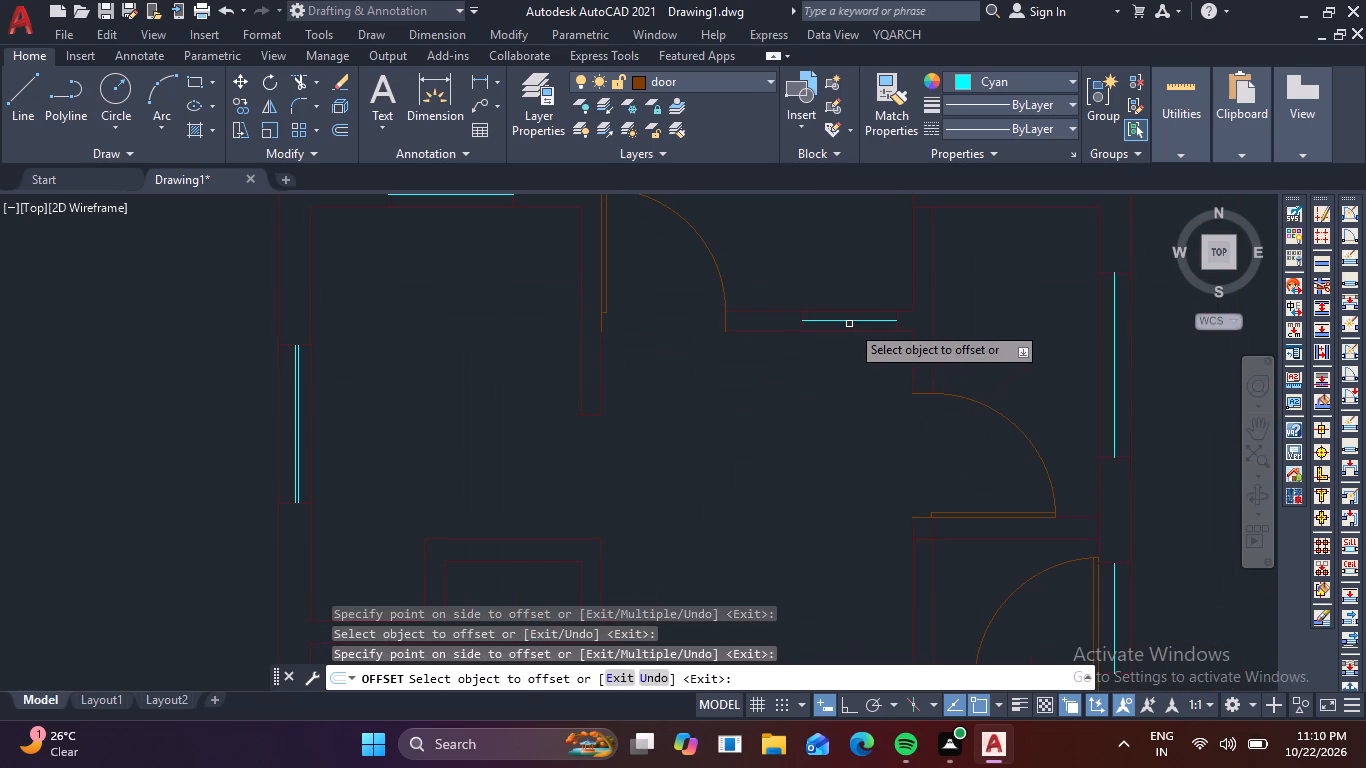
{"action": "left_click", "coordinate": [852, 321]}
{"action": "left_click", "coordinate": [828, 381]}
Offset the cyan center lines of the three right outer wall windows 1" toward the interior.
{"action": "middle_click_drag", "start_coordinate": [904, 397], "coordinate": [783, 346]}
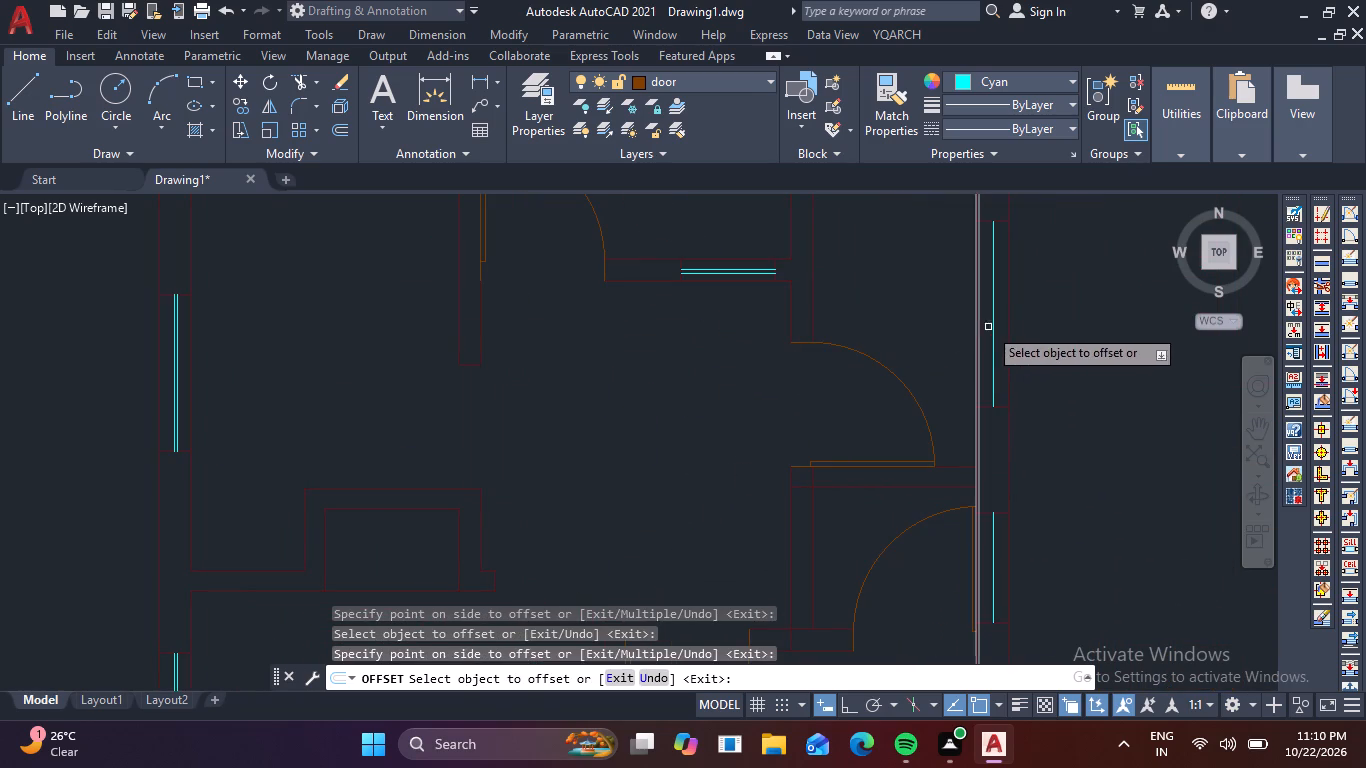
{"action": "left_click", "coordinate": [994, 328]}
{"action": "left_click", "coordinate": [881, 335]}
{"action": "middle_click_drag", "start_coordinate": [1051, 445], "coordinate": [1000, 251]}
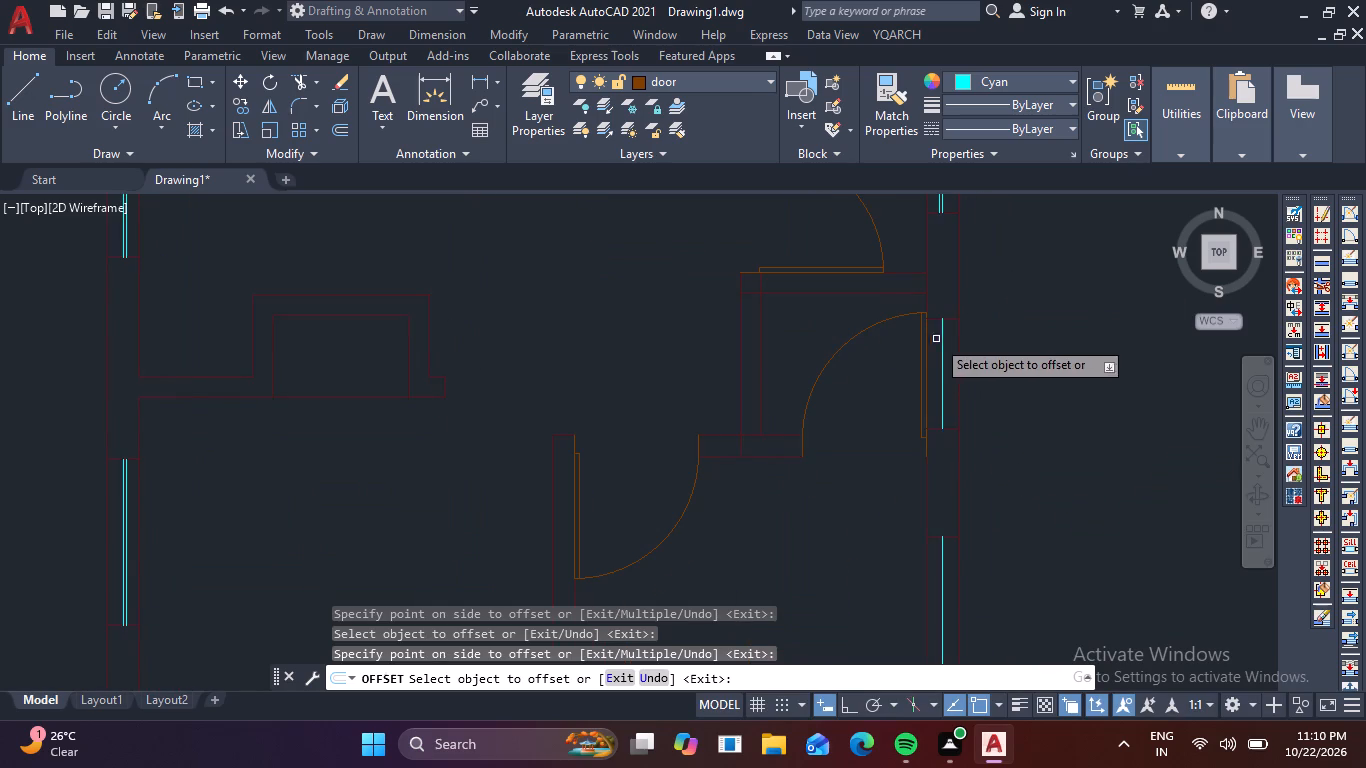
{"action": "left_click", "coordinate": [943, 365]}
{"action": "left_click", "coordinate": [821, 360]}
{"action": "middle_click_drag", "start_coordinate": [905, 459], "coordinate": [845, 247]}
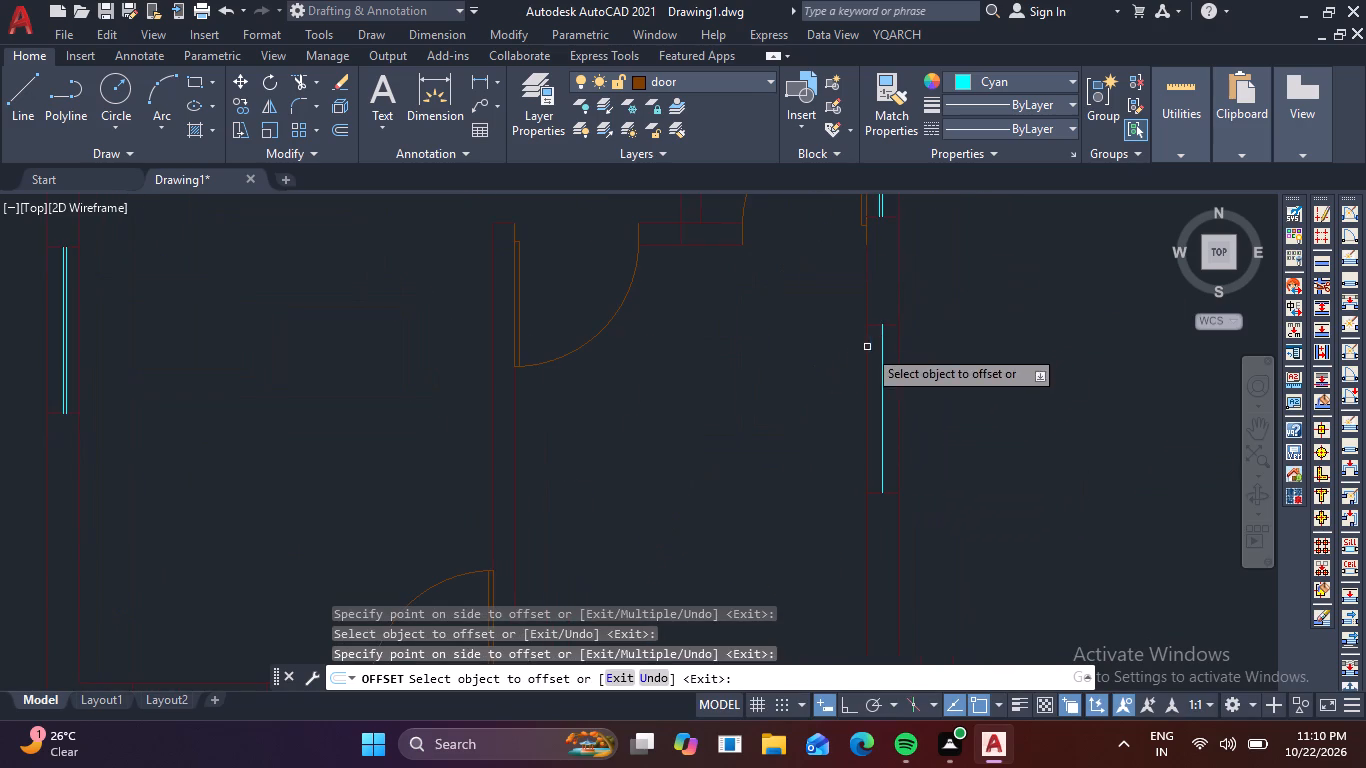
{"action": "left_click", "coordinate": [880, 383]}
{"action": "left_click", "coordinate": [784, 373]}
Offset the cyan center line of the bottom outer wall window 1" toward the interior and finish the offsetting.
{"action": "middle_click_drag", "start_coordinate": [795, 421], "coordinate": [735, 113]}
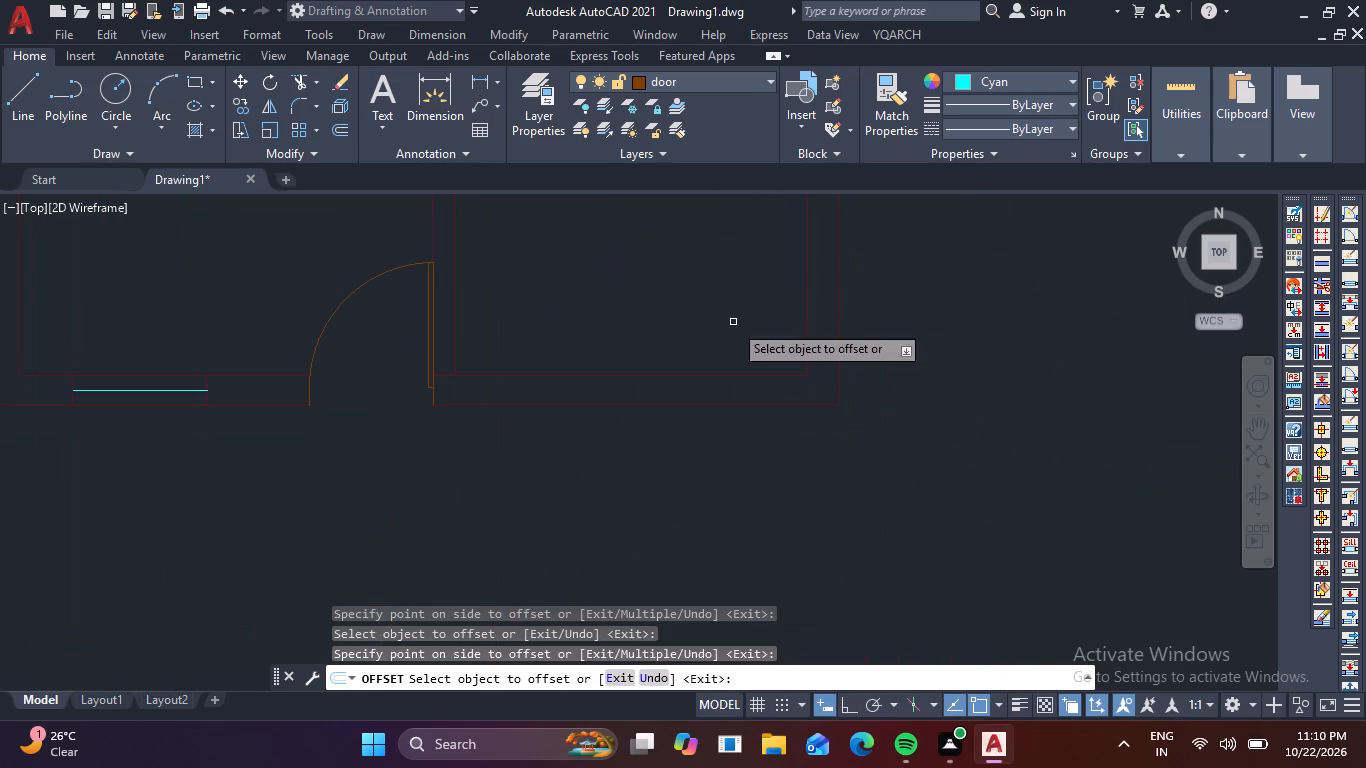
{"action": "middle_click_drag", "start_coordinate": [384, 435], "coordinate": [577, 462]}
{"action": "left_click", "coordinate": [366, 416]}
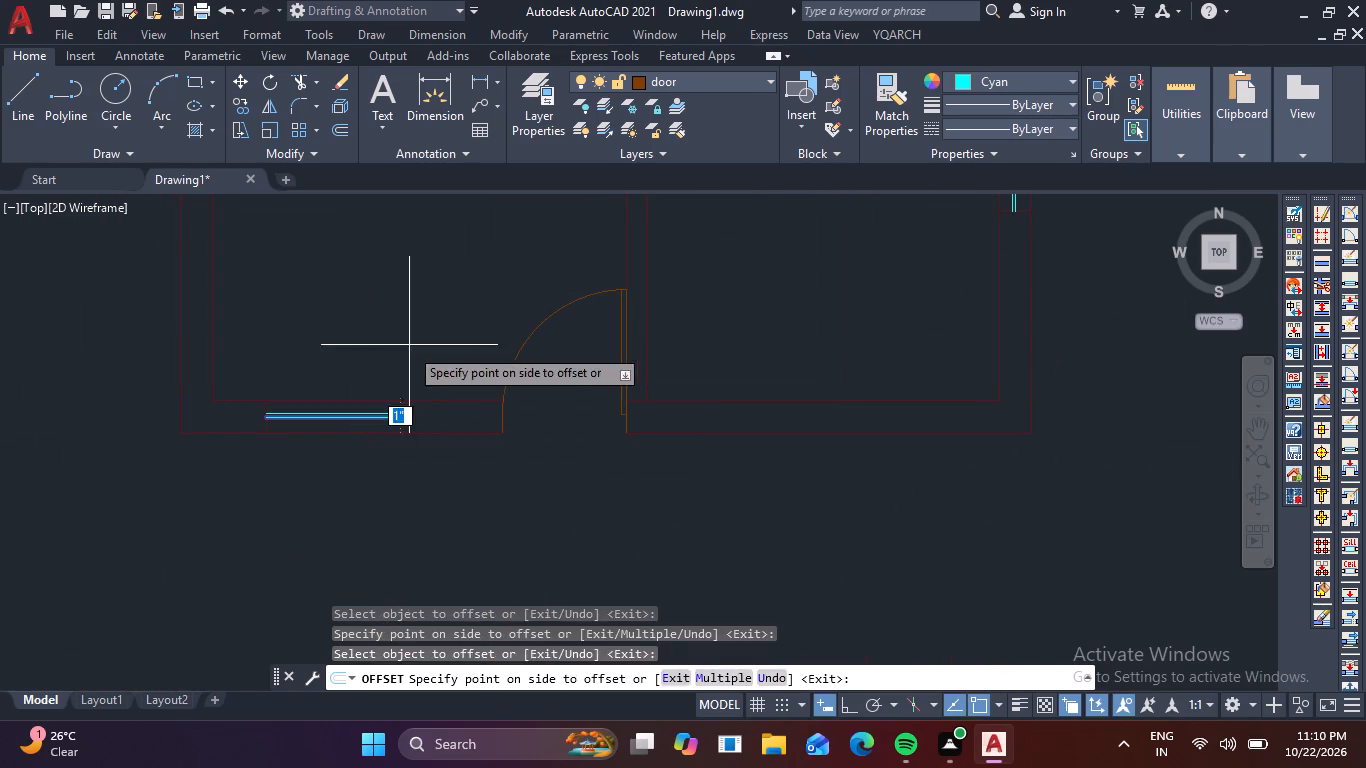
{"action": "left_click", "coordinate": [411, 341]}
{"action": "middle_click_drag", "start_coordinate": [414, 305], "coordinate": [516, 538]}
{"action": "scroll", "coordinate": [420, 313], "scroll_direction": "down", "scroll_amount": 1}
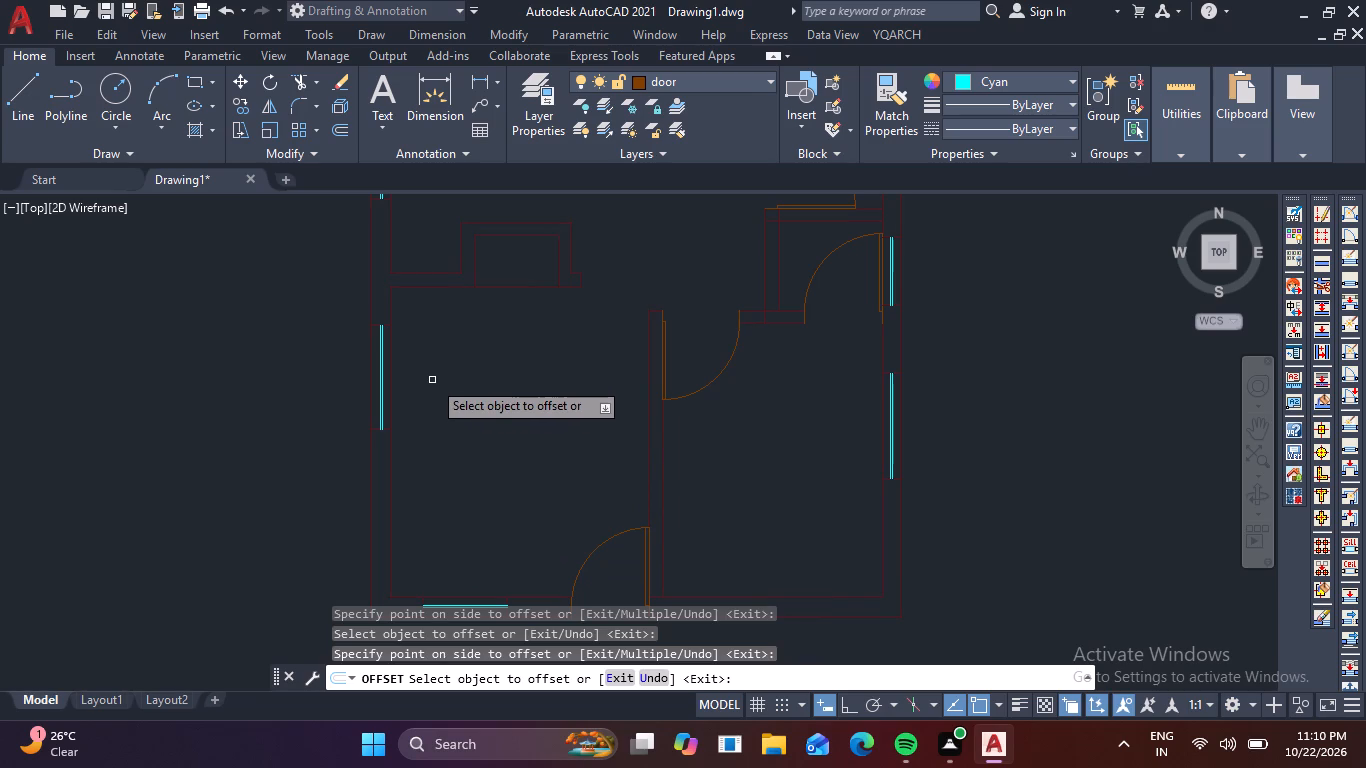
{"action": "key", "text": "Escape"}
{"action": "key", "text": "Escape"}
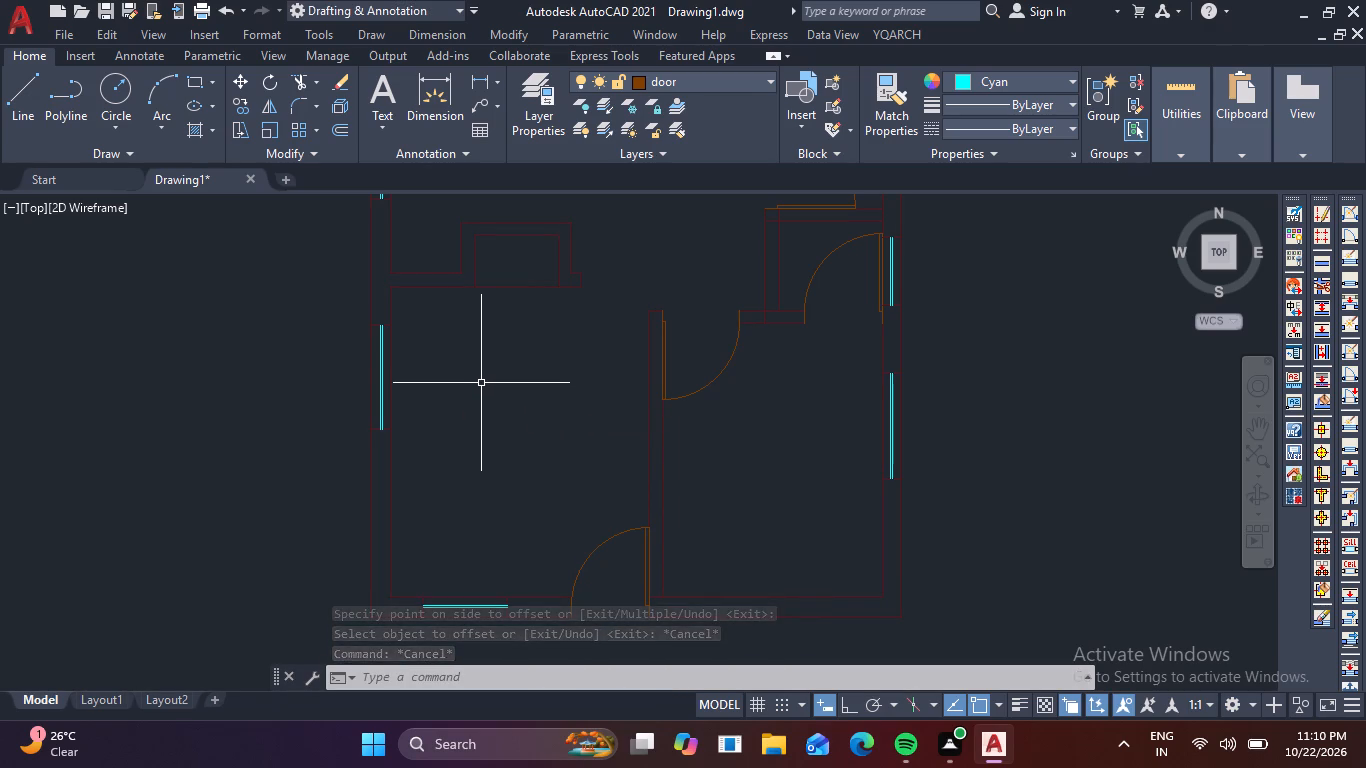
In color 249 with Ortho on, draw an L-shaped outline from the bottom-right room's bottom inner wall face up and across to its left partition.
{"action": "scroll", "coordinate": [632, 419], "scroll_direction": "down", "scroll_amount": 1}
{"action": "scroll", "coordinate": [764, 456], "scroll_direction": "down", "scroll_amount": 1}
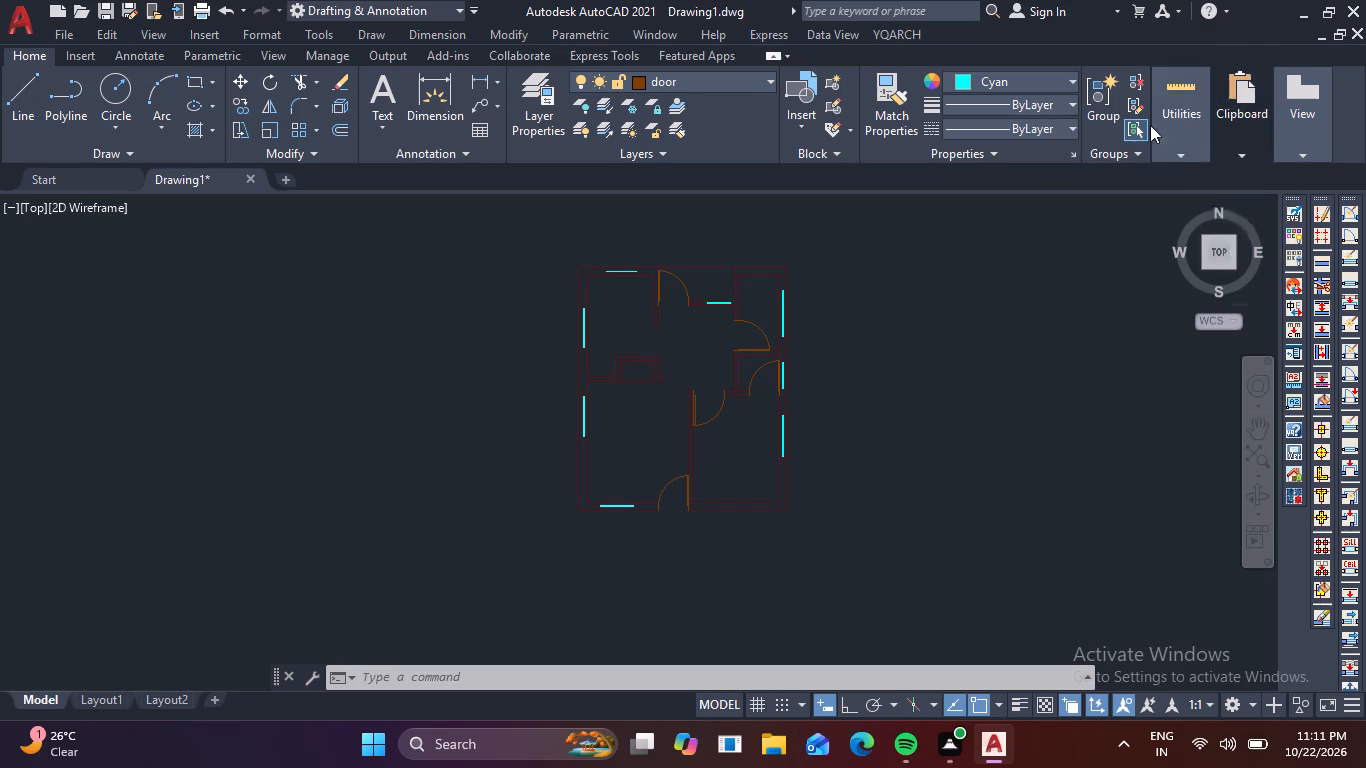
{"action": "scroll", "coordinate": [686, 380], "scroll_direction": "up", "scroll_amount": 1}
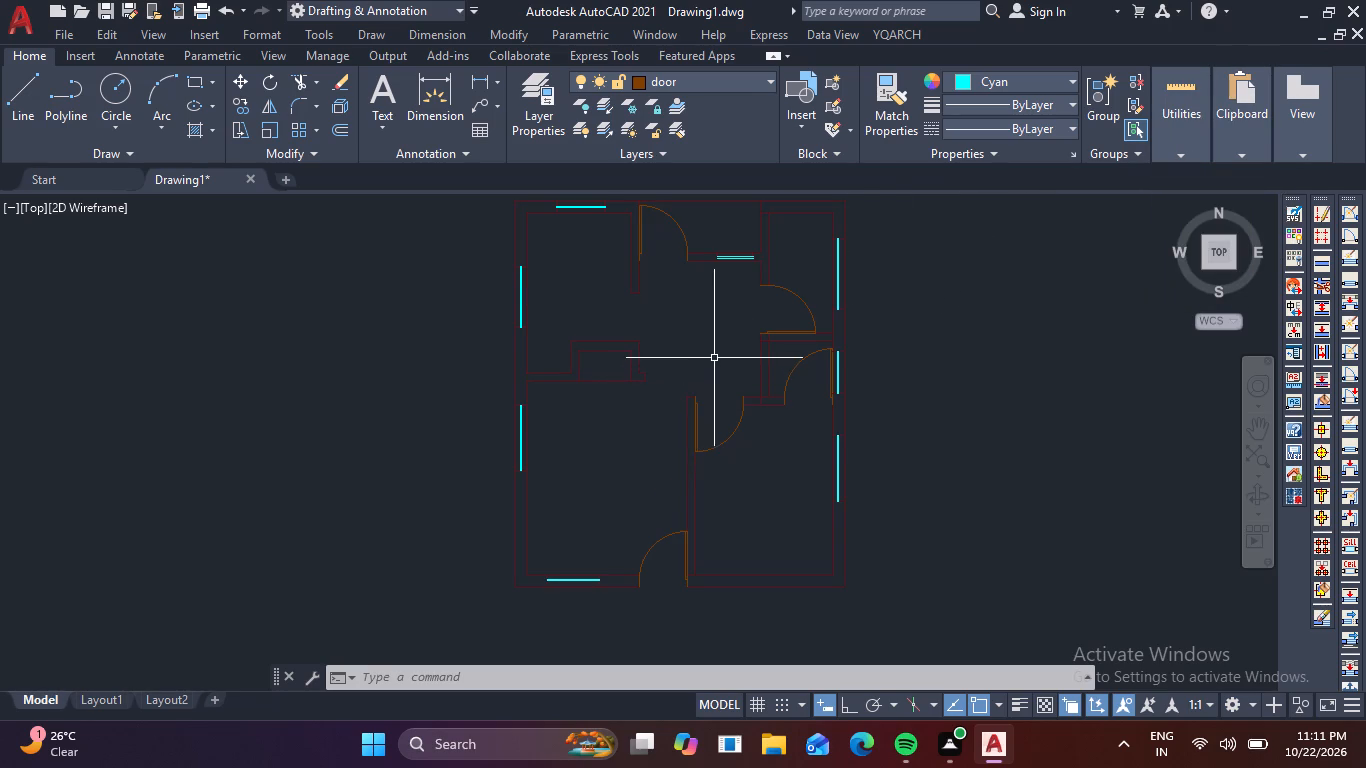
{"action": "middle_click_drag", "start_coordinate": [715, 356], "coordinate": [698, 409]}
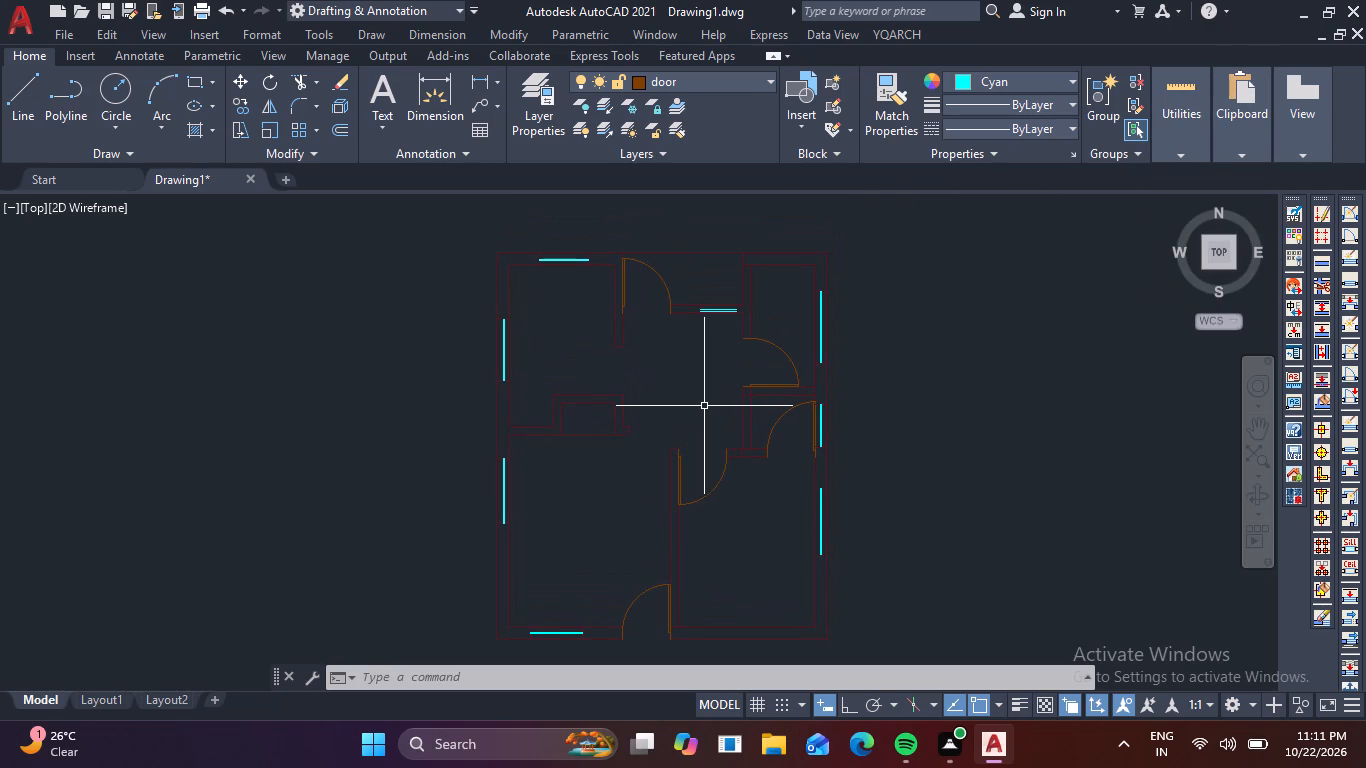
{"action": "scroll", "coordinate": [720, 595], "scroll_direction": "up", "scroll_amount": 2}
{"action": "middle_click_drag", "start_coordinate": [720, 595], "coordinate": [698, 358]}
{"action": "scroll", "coordinate": [743, 457], "scroll_direction": "up", "scroll_amount": 1}
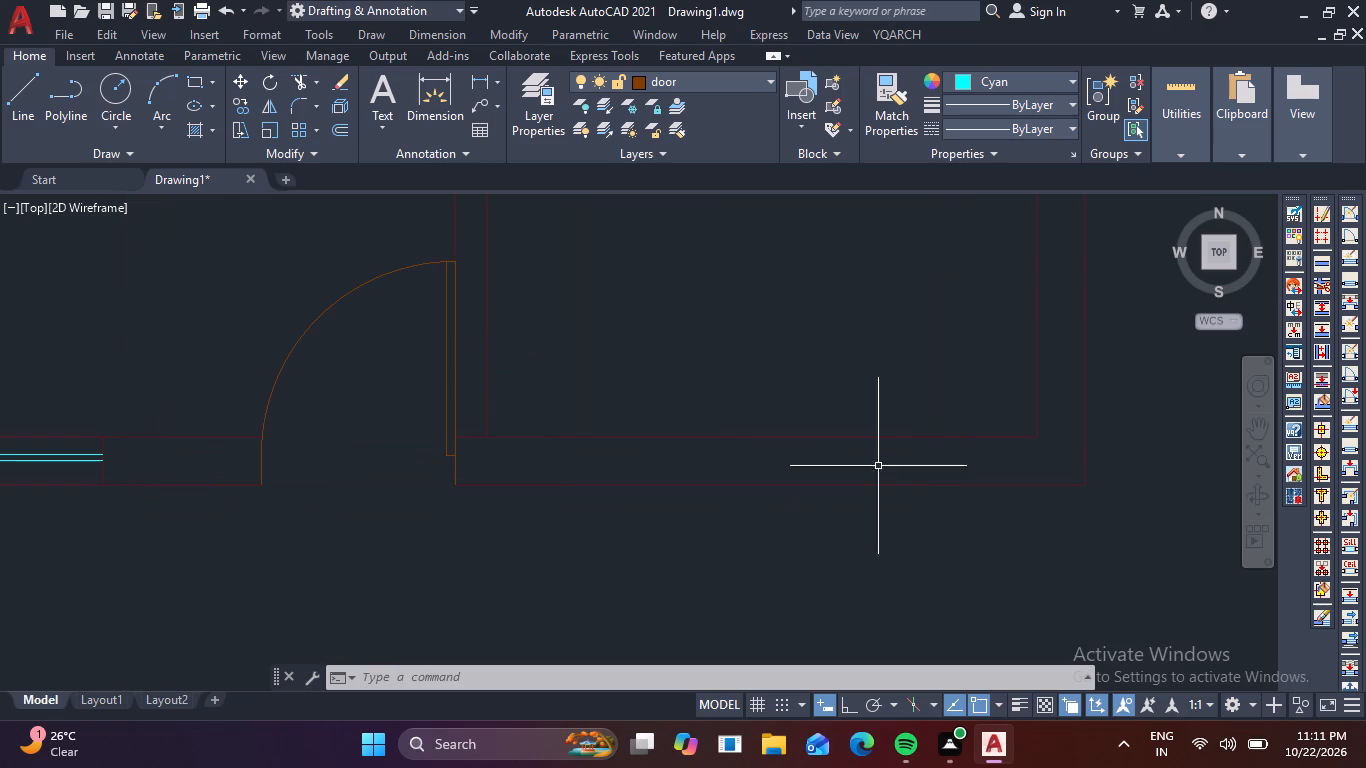
{"action": "left_click", "coordinate": [1068, 78]}
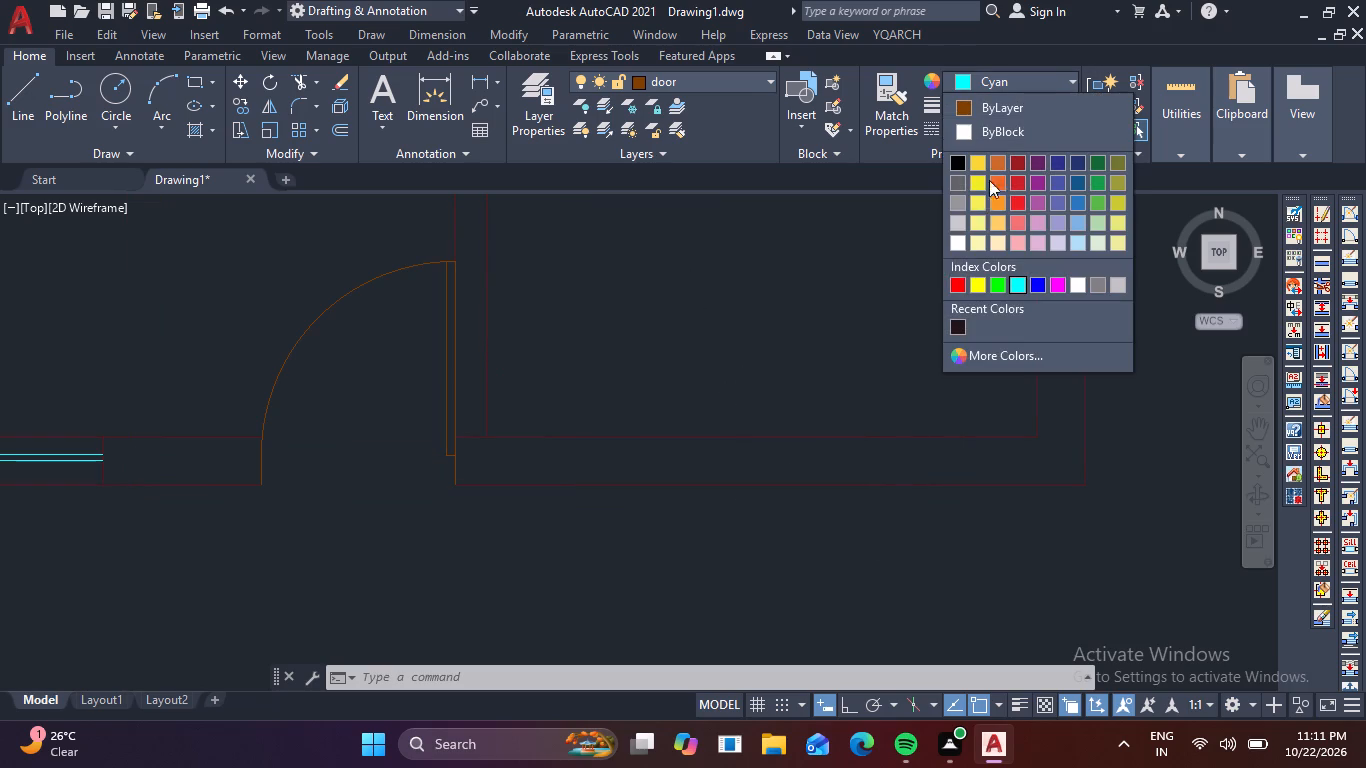
{"action": "left_click", "coordinate": [961, 326]}
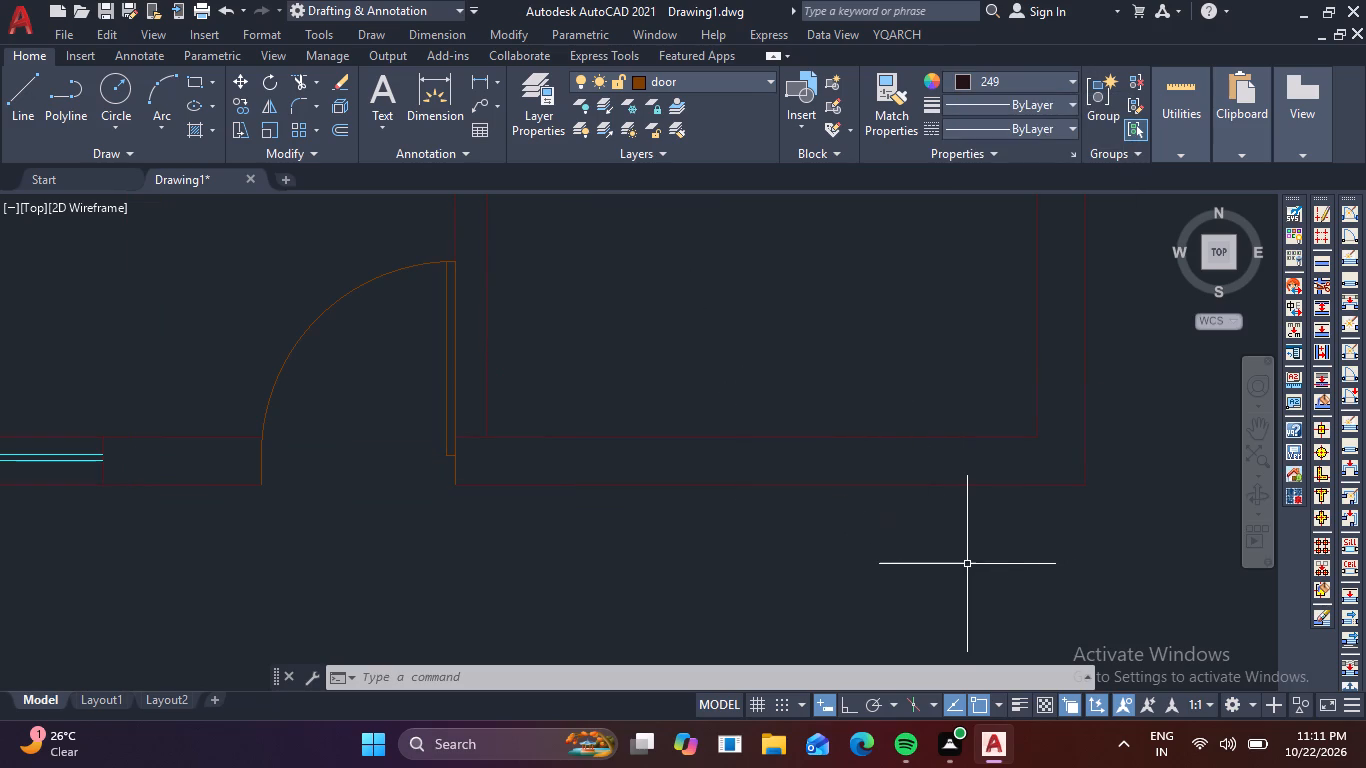
{"action": "type", "text": "l"}
{"action": "key", "text": "space"}
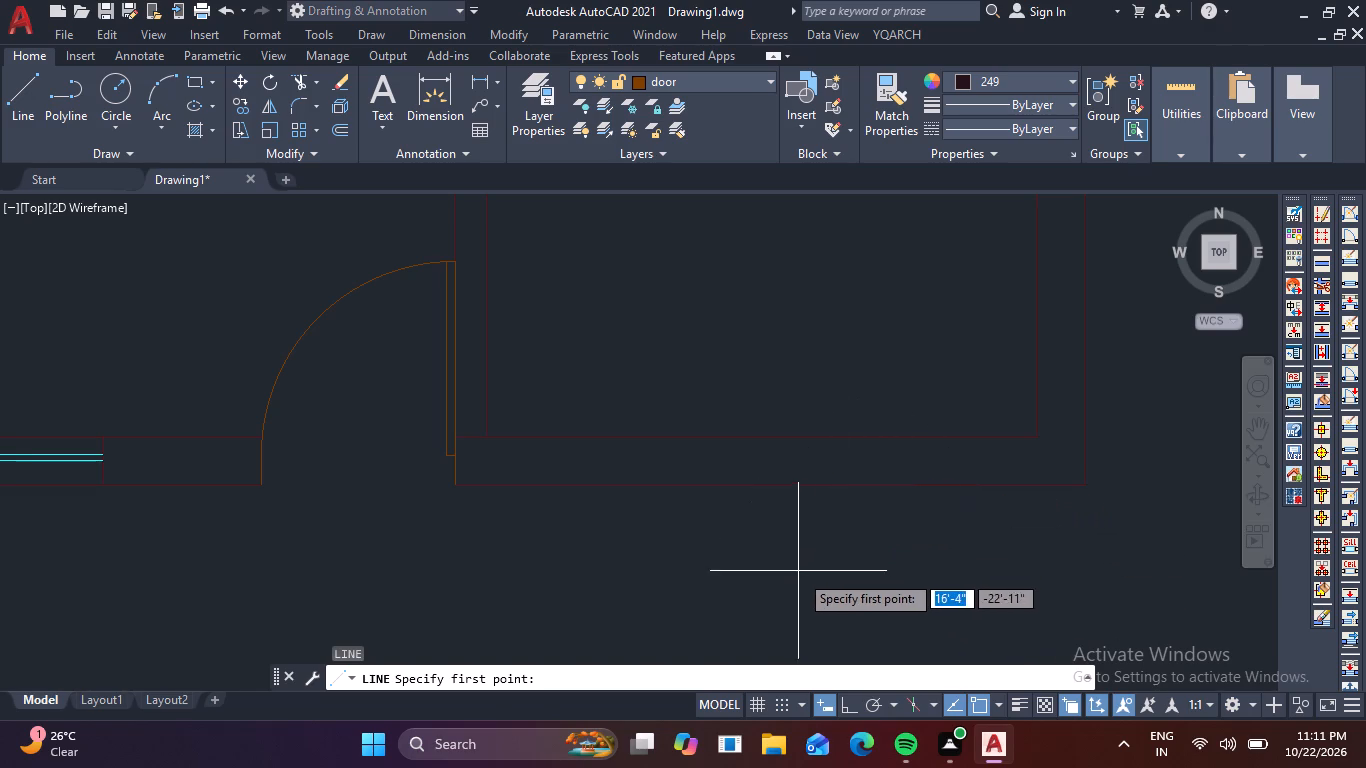
{"action": "middle_click_drag", "start_coordinate": [800, 573], "coordinate": [717, 647]}
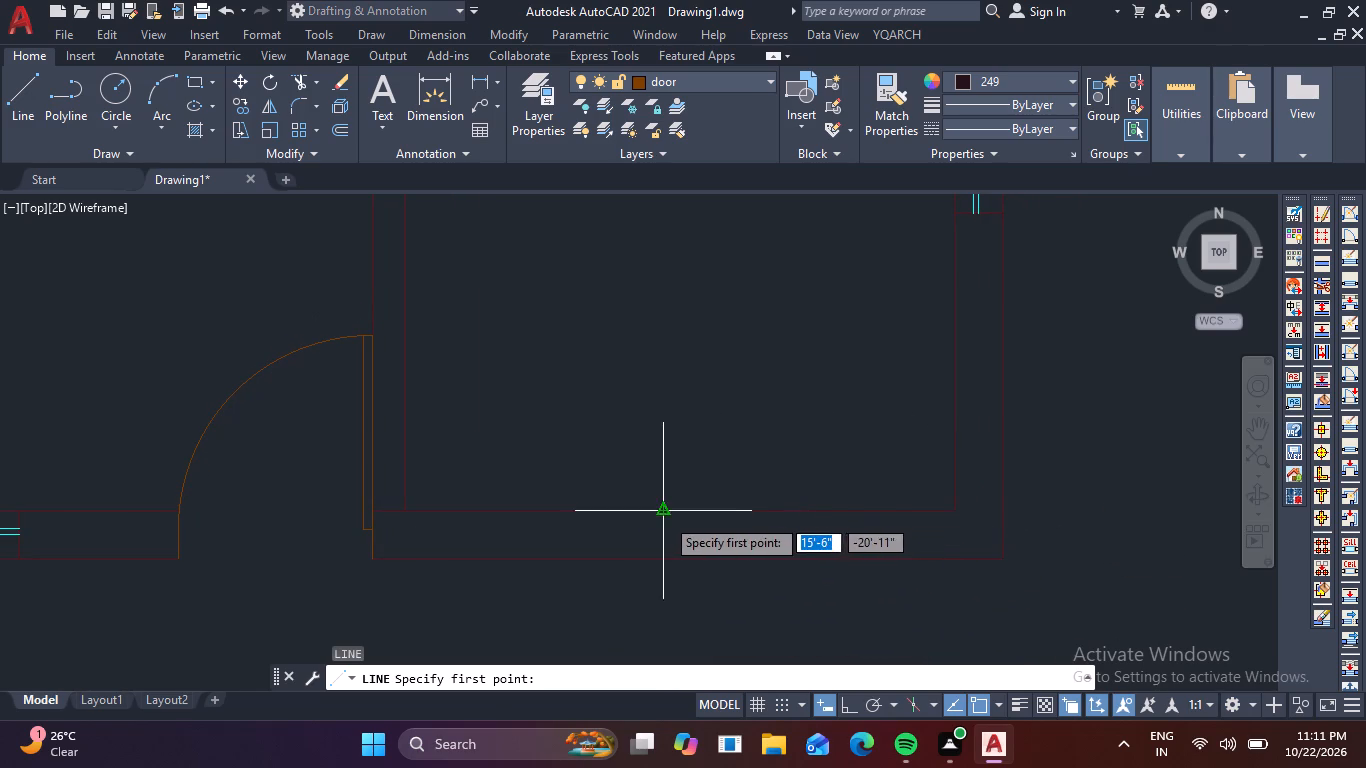
{"action": "left_click", "coordinate": [677, 512]}
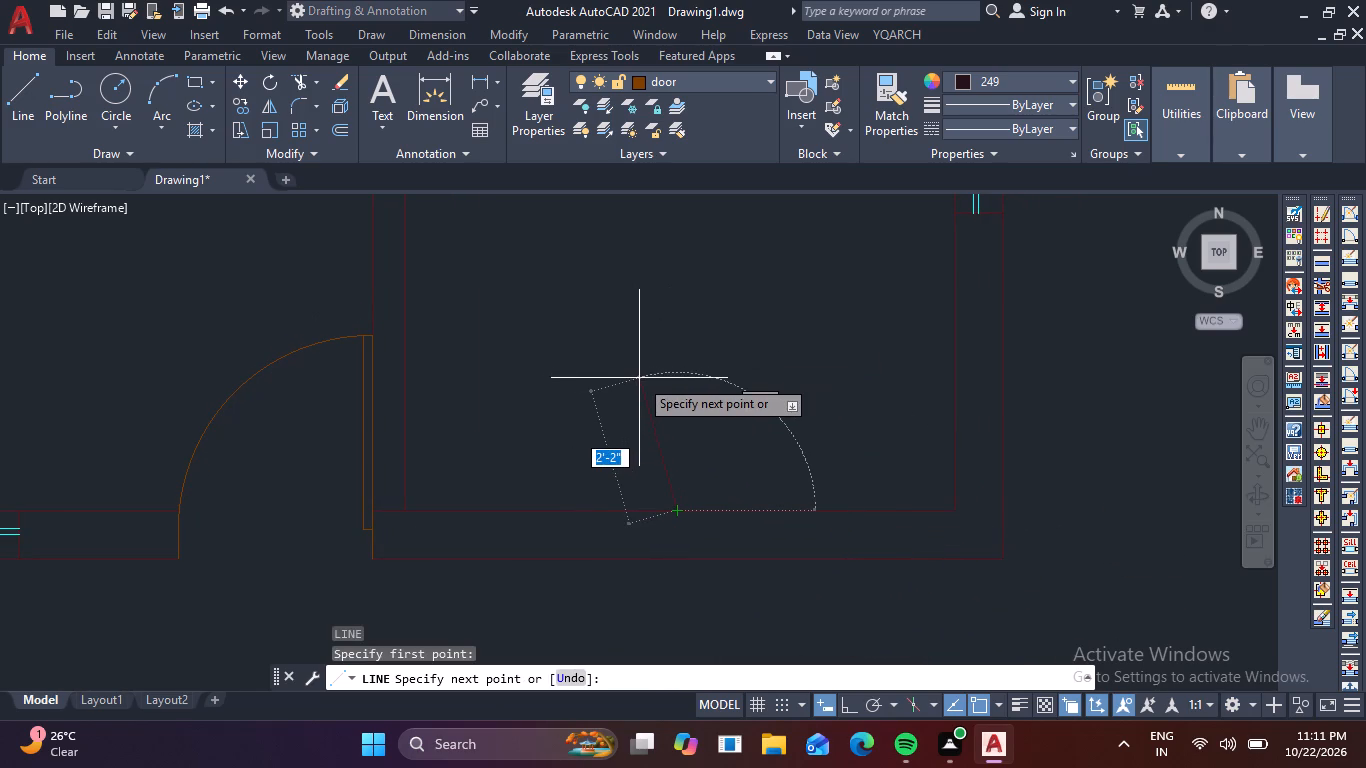
{"action": "key", "text": "F8"}
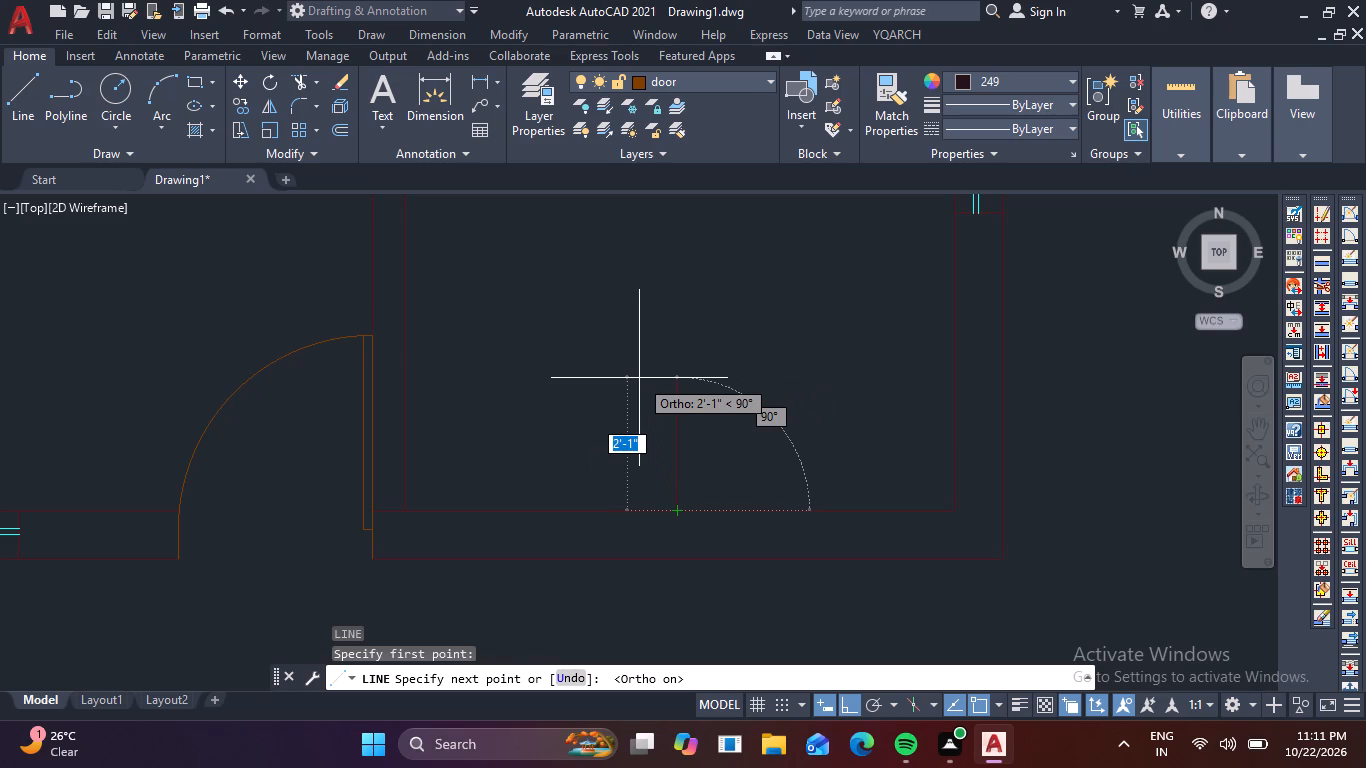
{"action": "left_click", "coordinate": [669, 436]}
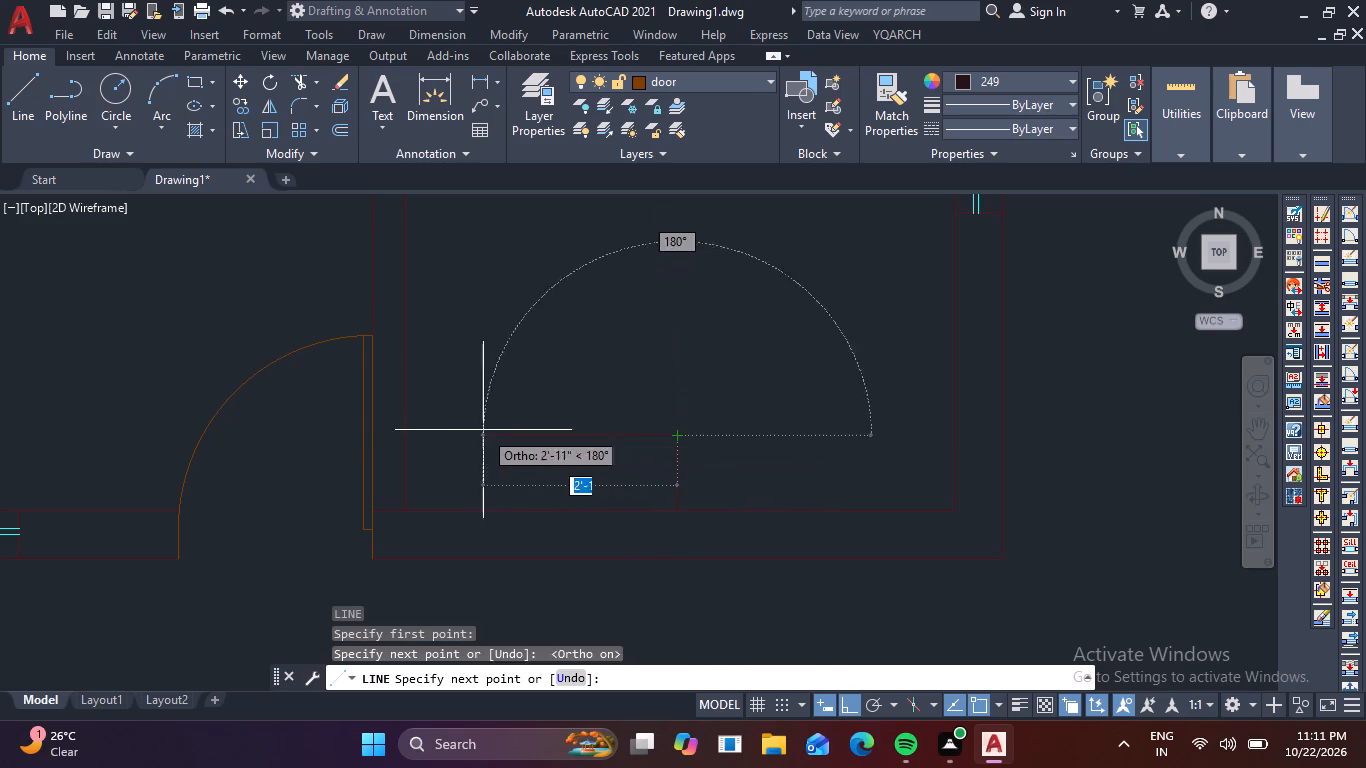
{"action": "left_click", "coordinate": [408, 433]}
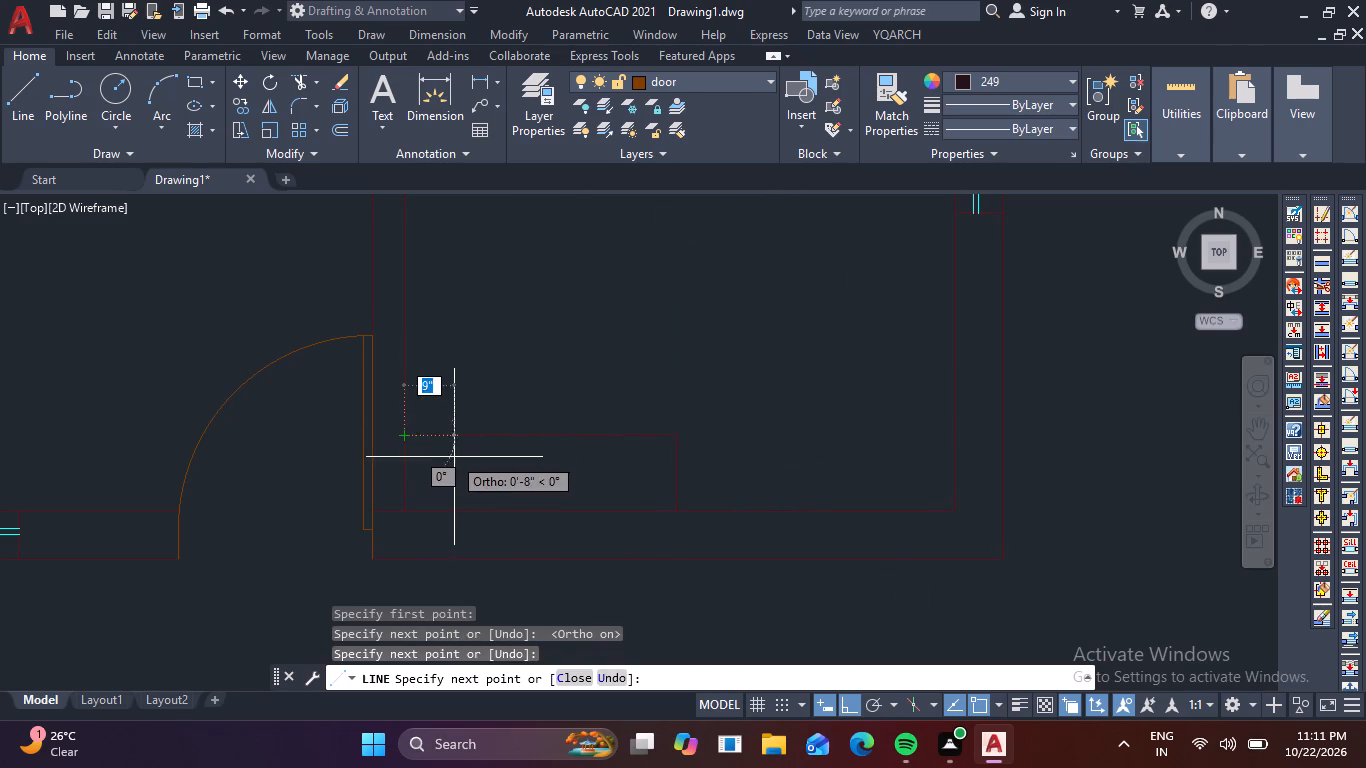
{"action": "key", "text": "space"}
Offset both lines of the L-shaped outline in the bottom-right room 9" toward the outside, leftward and downward.
{"action": "key", "text": "o"}
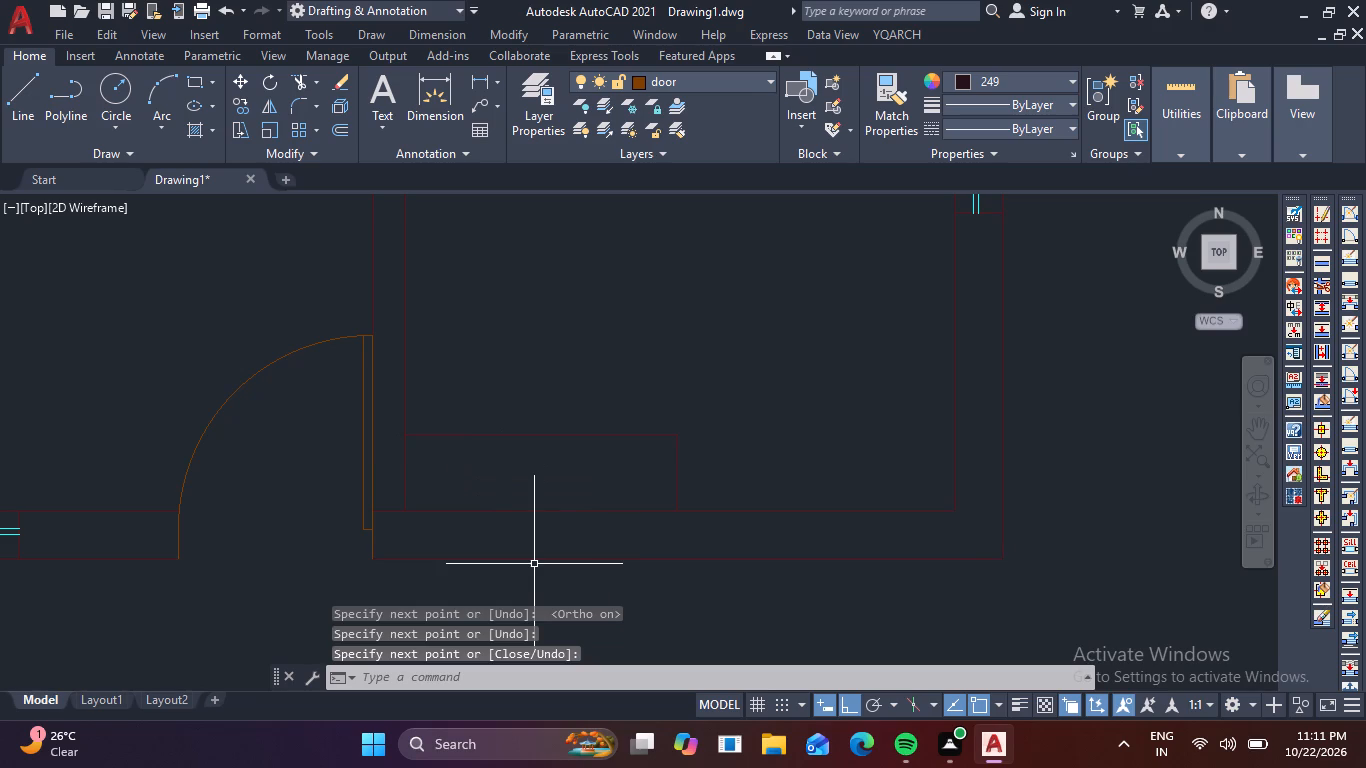
{"action": "key", "text": "Return"}
{"action": "type", "text": "9"}
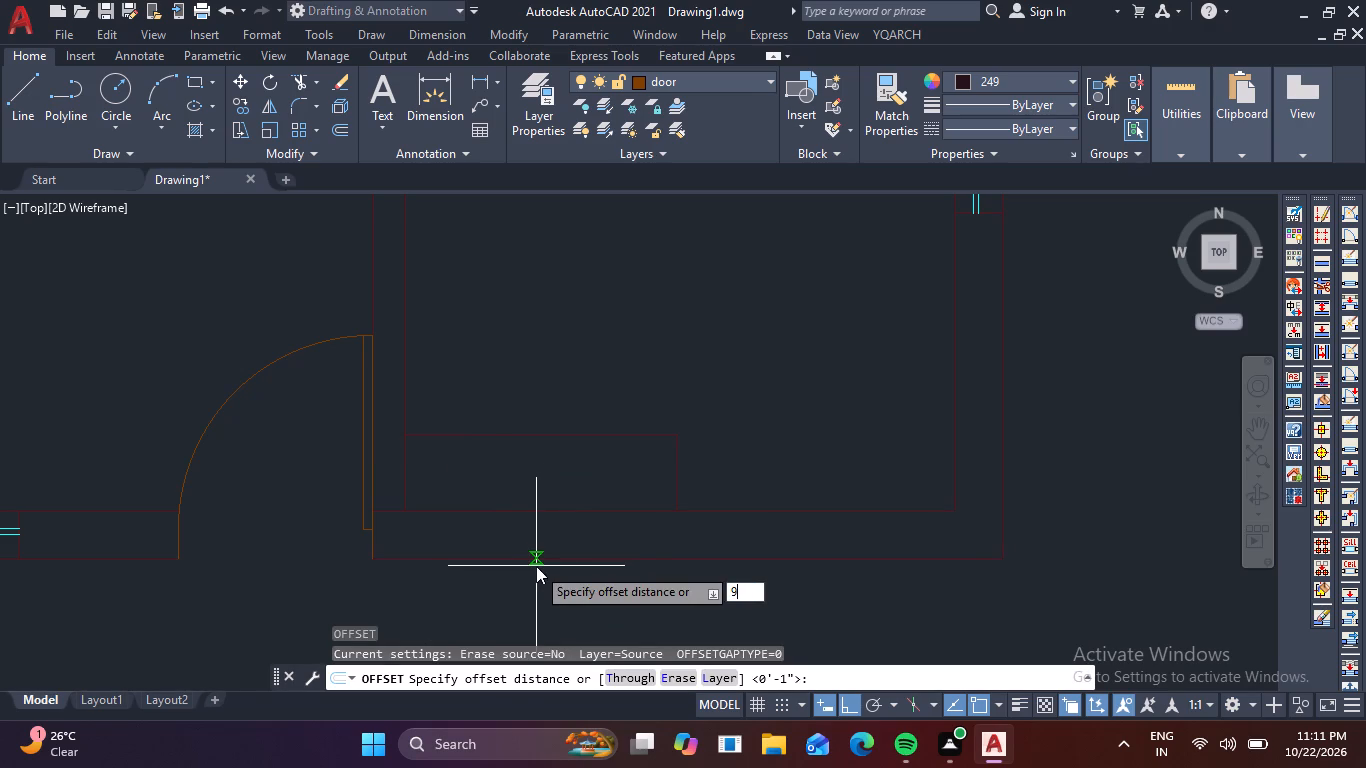
{"action": "key", "text": "space"}
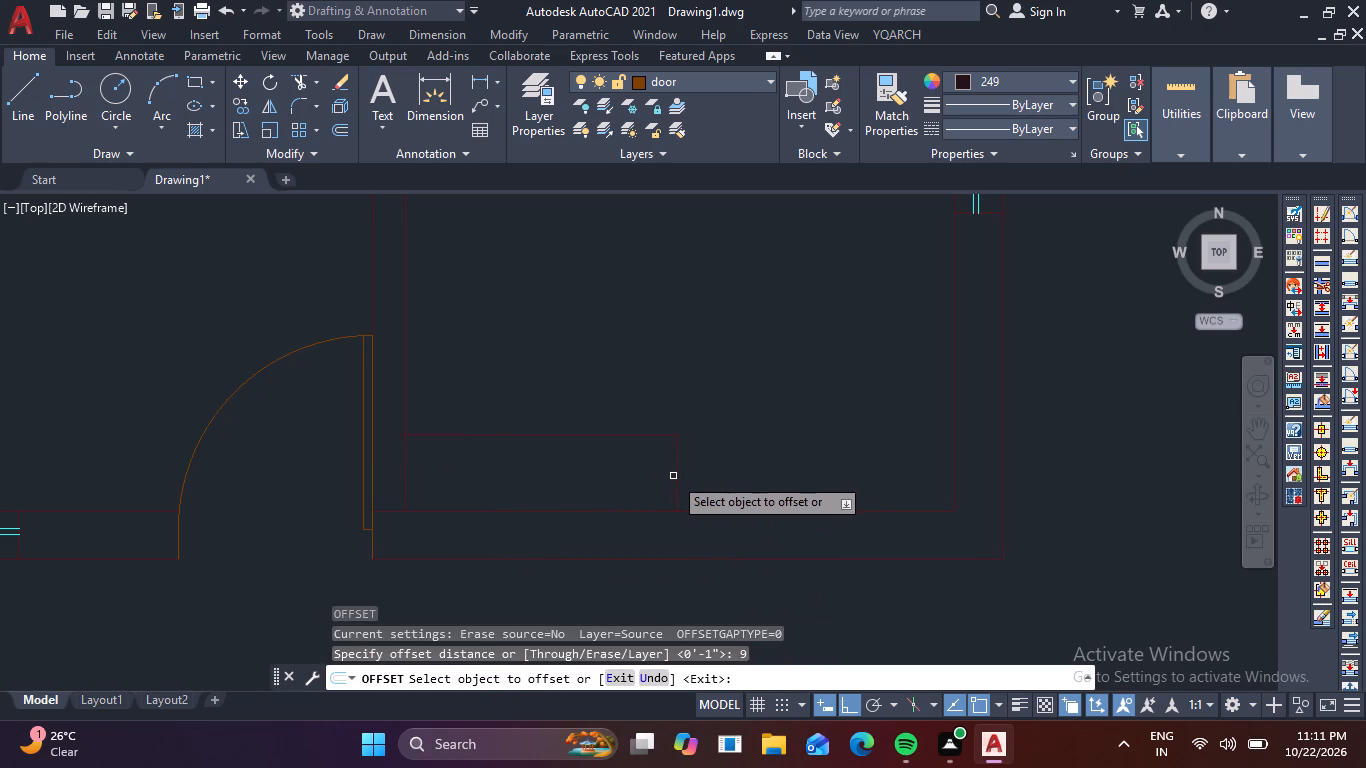
{"action": "left_click", "coordinate": [680, 475]}
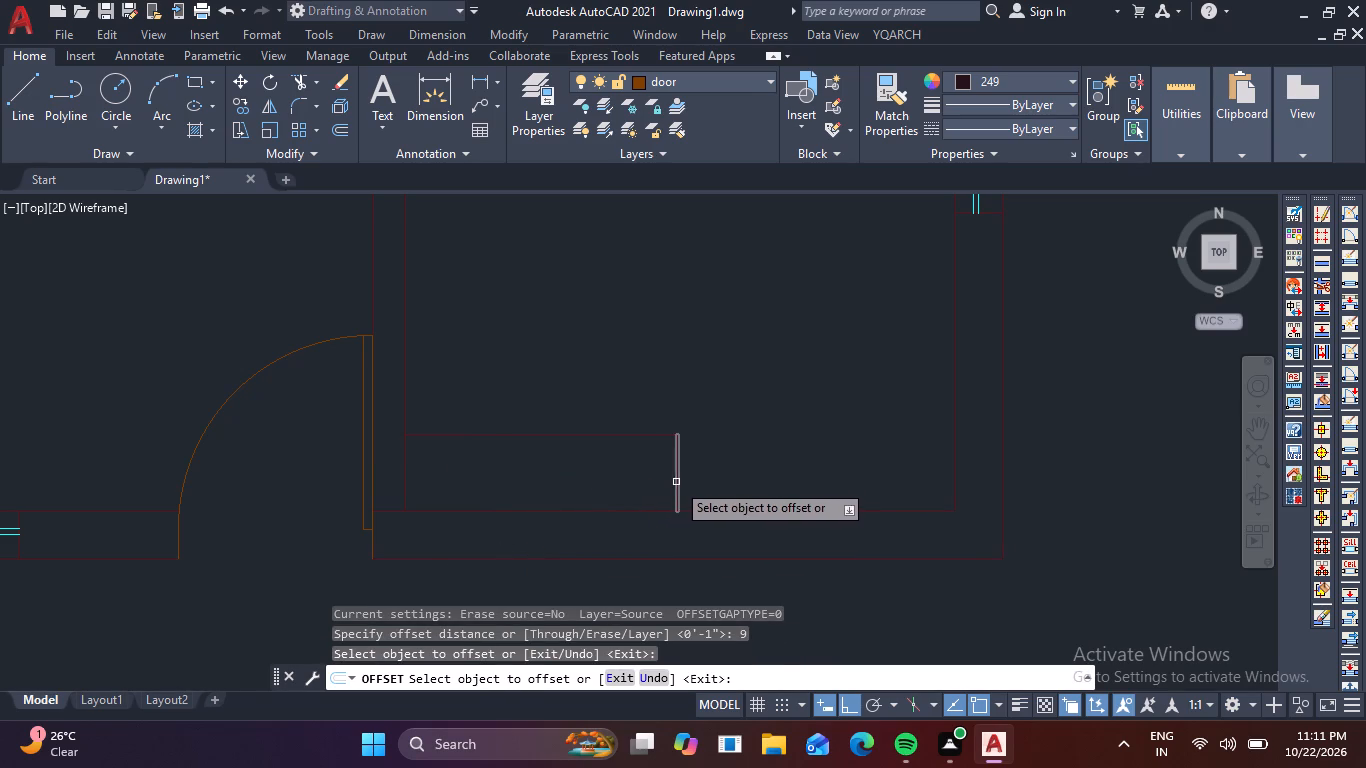
{"action": "left_click", "coordinate": [676, 482]}
{"action": "left_click", "coordinate": [597, 489]}
{"action": "left_click_drag", "start_coordinate": [589, 437], "coordinate": [589, 448]}
{"action": "left_click", "coordinate": [603, 489]}
{"action": "key", "text": "Escape"}
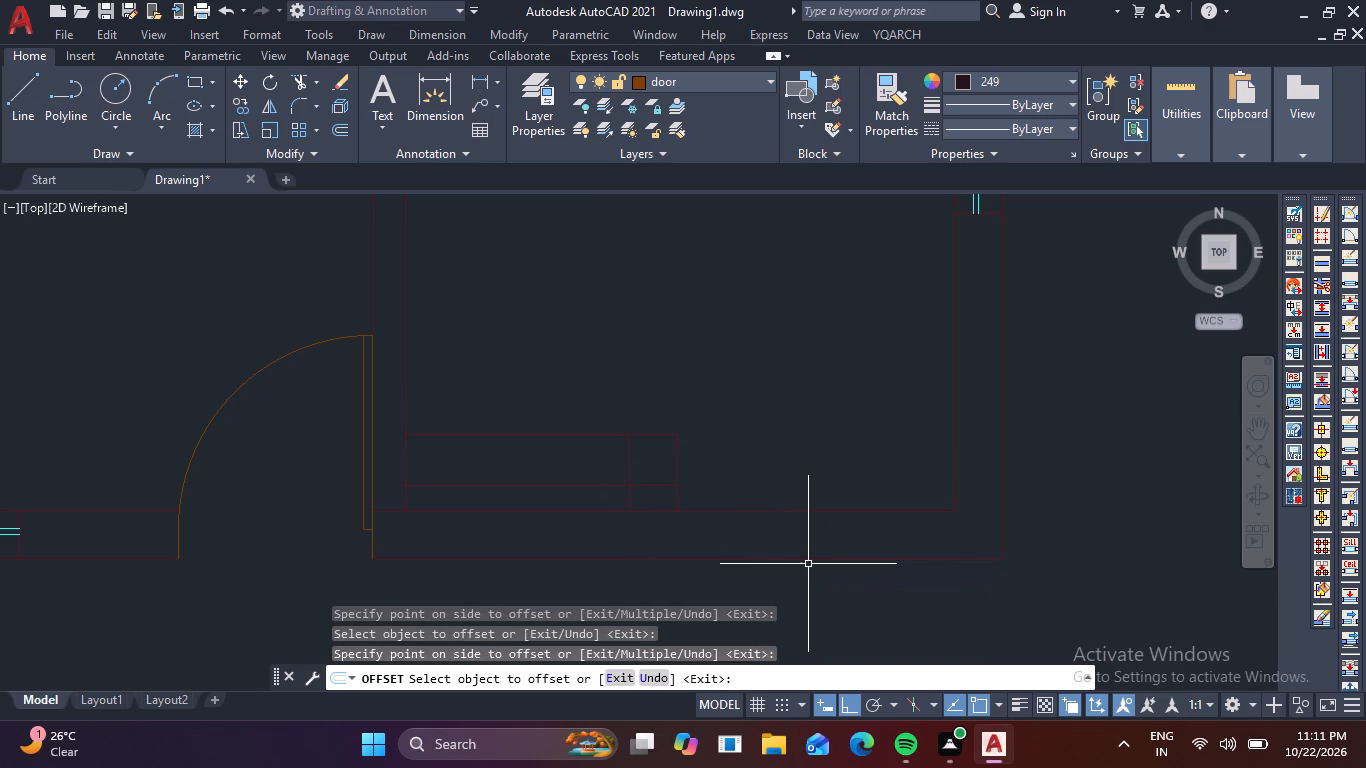
{"action": "key", "text": "Escape"}
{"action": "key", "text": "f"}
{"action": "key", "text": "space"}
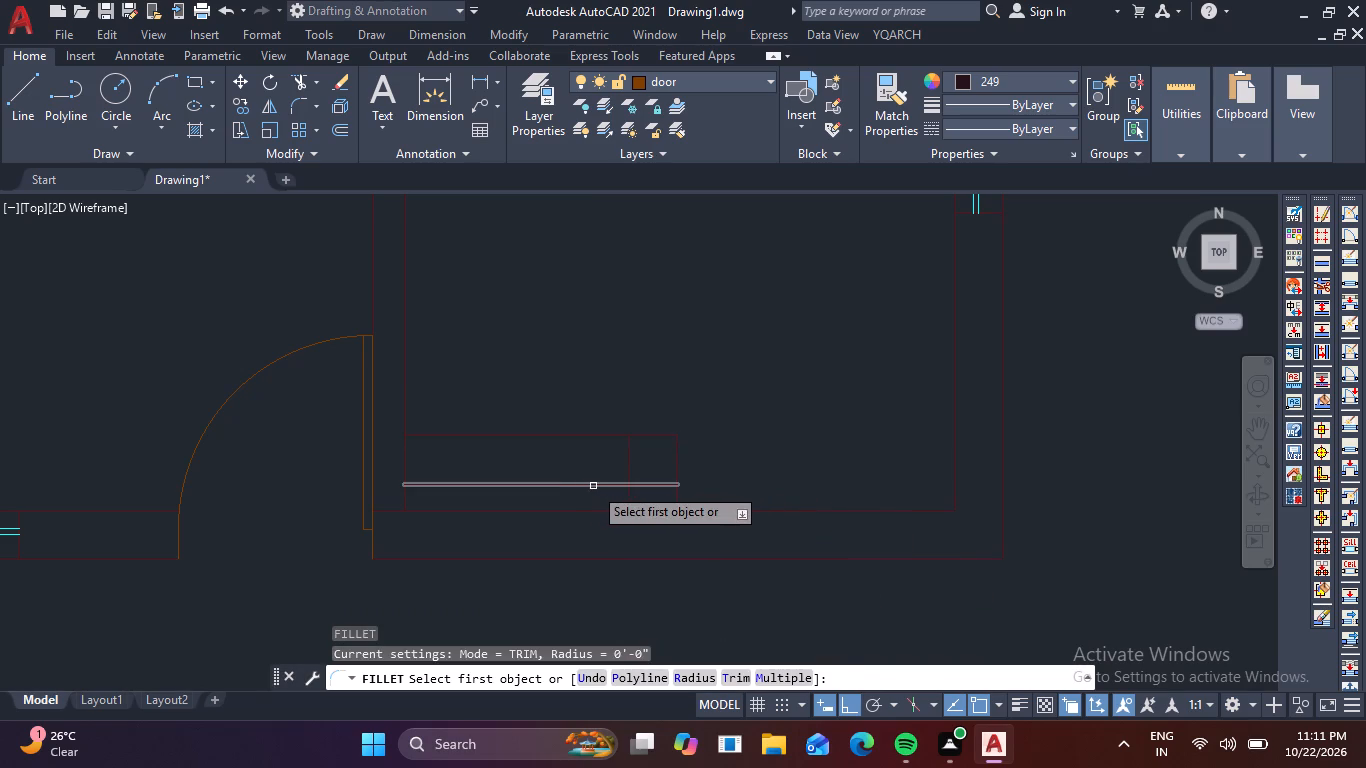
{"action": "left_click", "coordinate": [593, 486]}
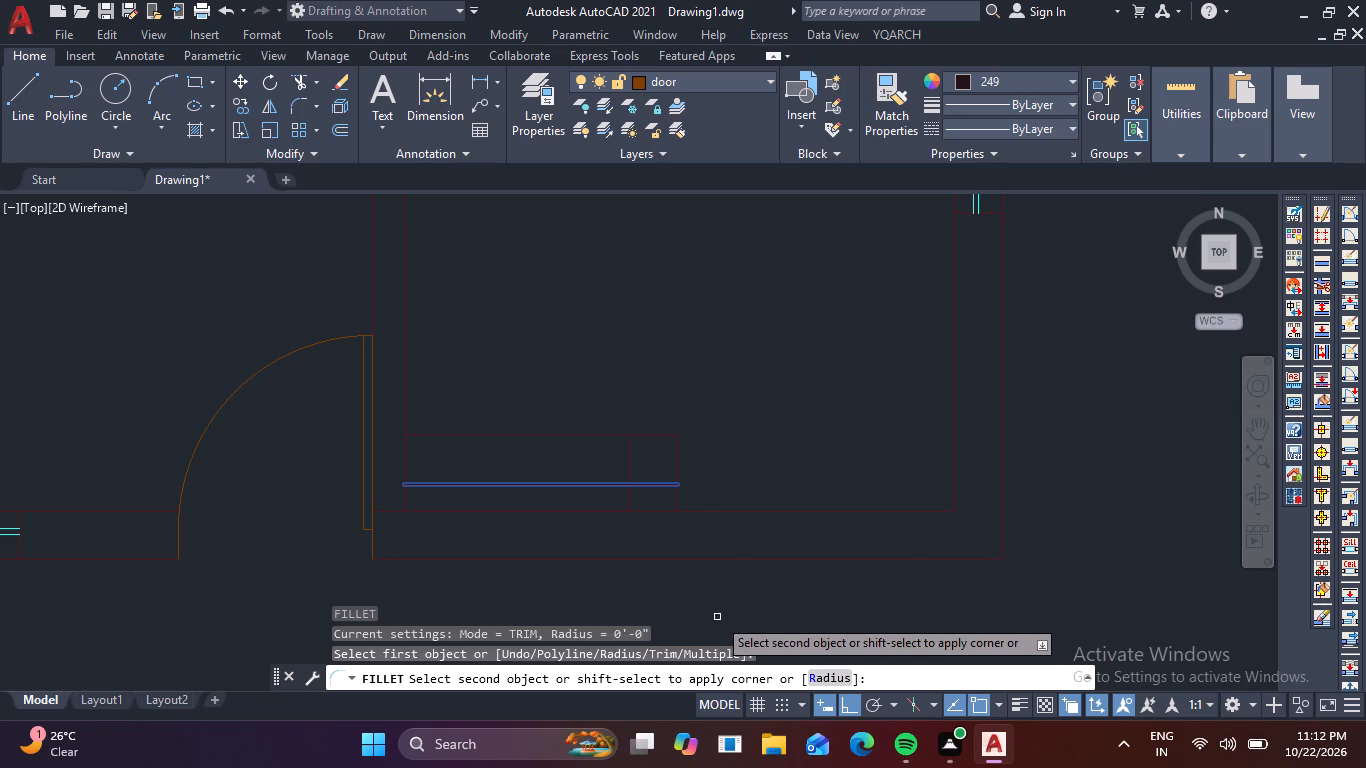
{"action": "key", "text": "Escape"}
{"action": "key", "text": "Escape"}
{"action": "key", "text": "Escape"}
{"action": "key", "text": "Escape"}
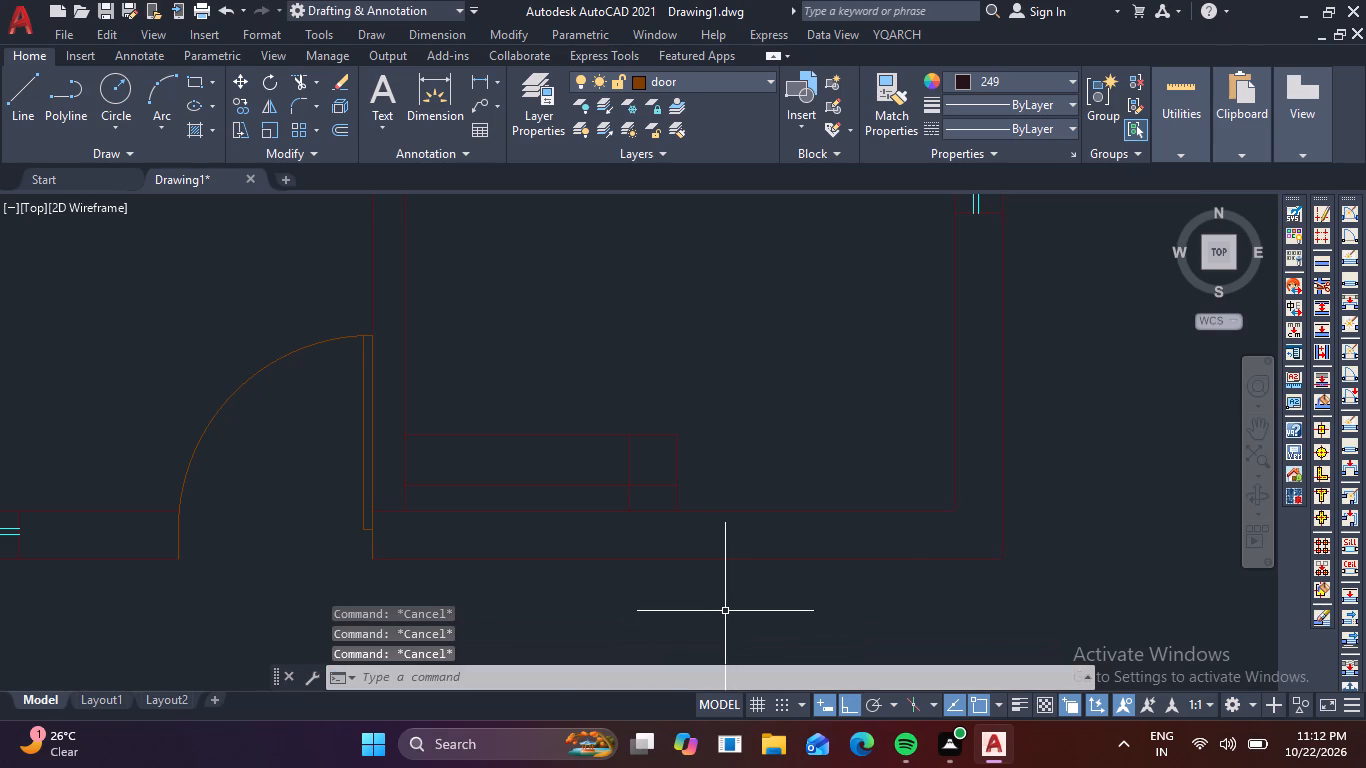
Fillet the bottom wall's outer and inner faces with the vertical outline lines, and the two offset lines together, into square stepped-wall corners.
{"action": "type", "text": "f"}
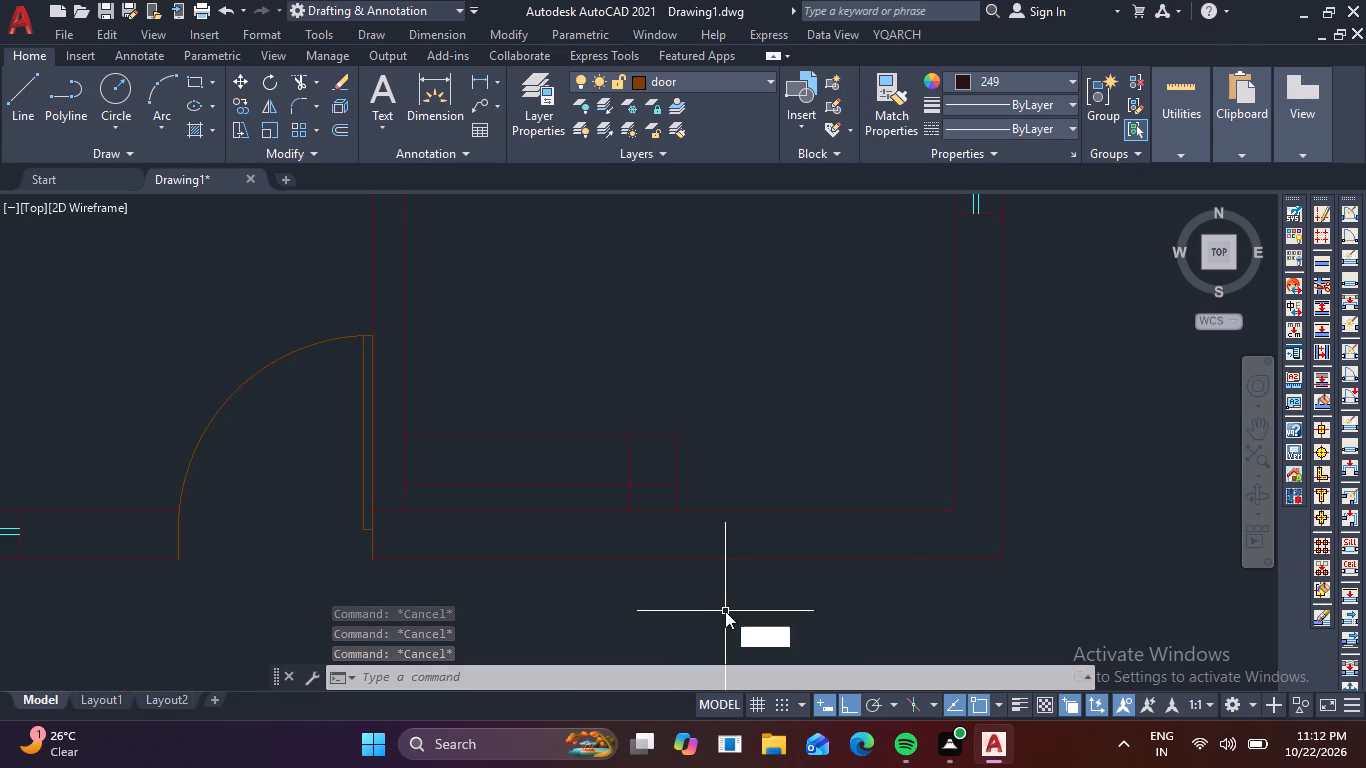
{"action": "key", "text": "space"}
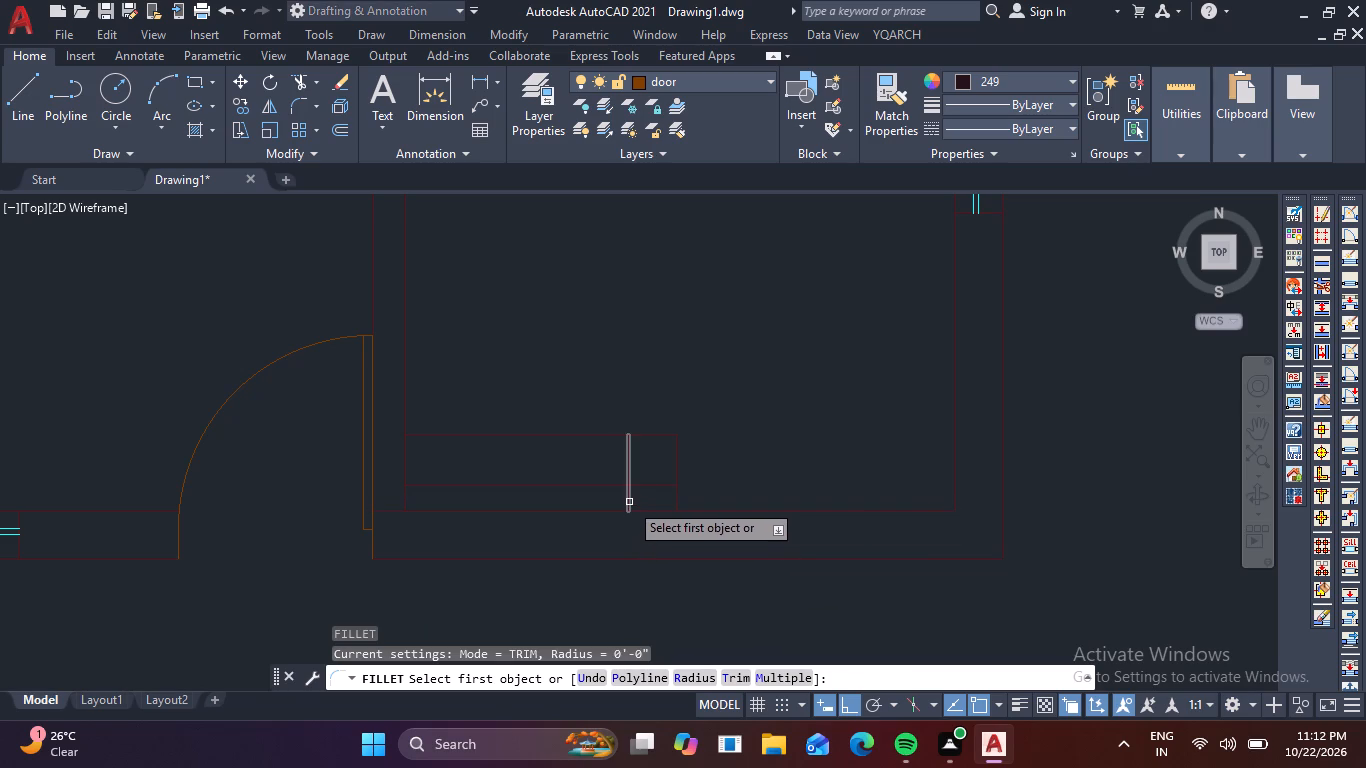
{"action": "left_click", "coordinate": [629, 502]}
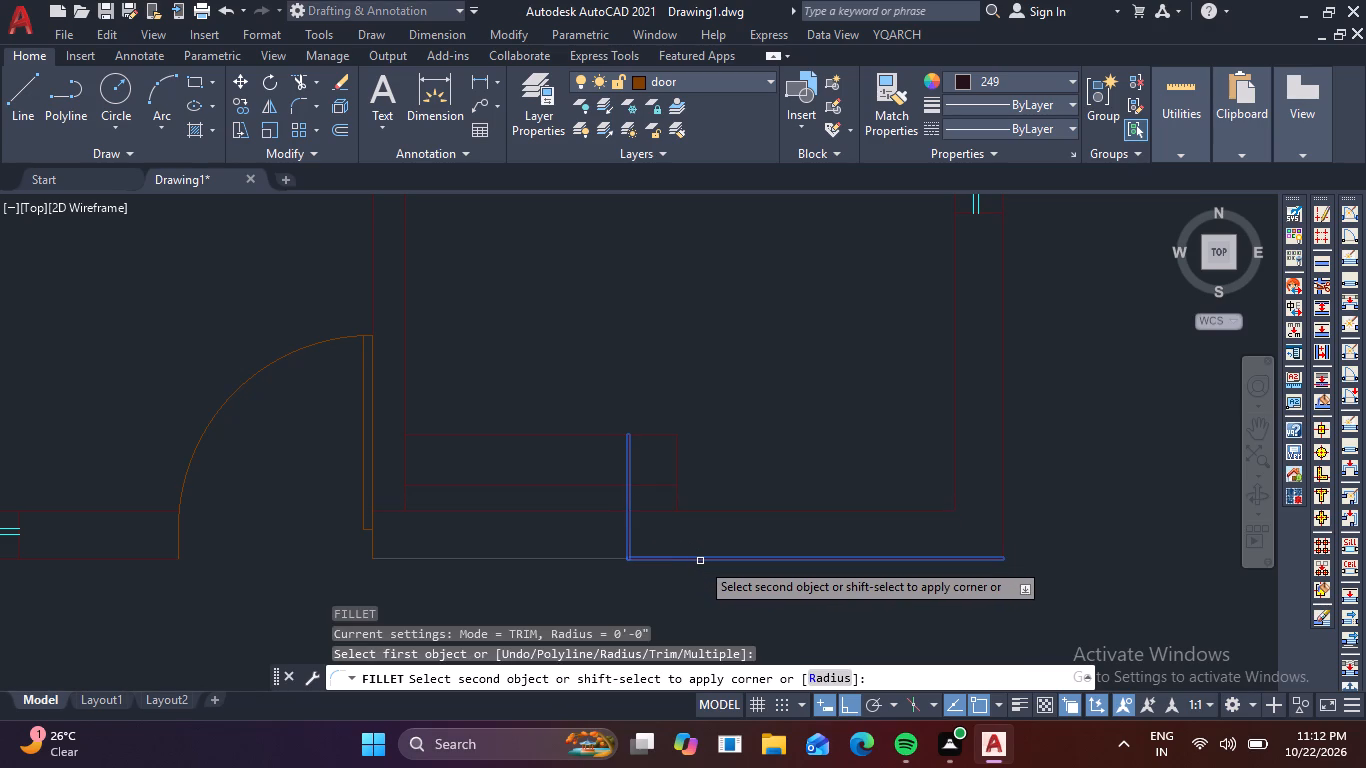
{"action": "left_click", "coordinate": [700, 561]}
{"action": "key", "text": "space"}
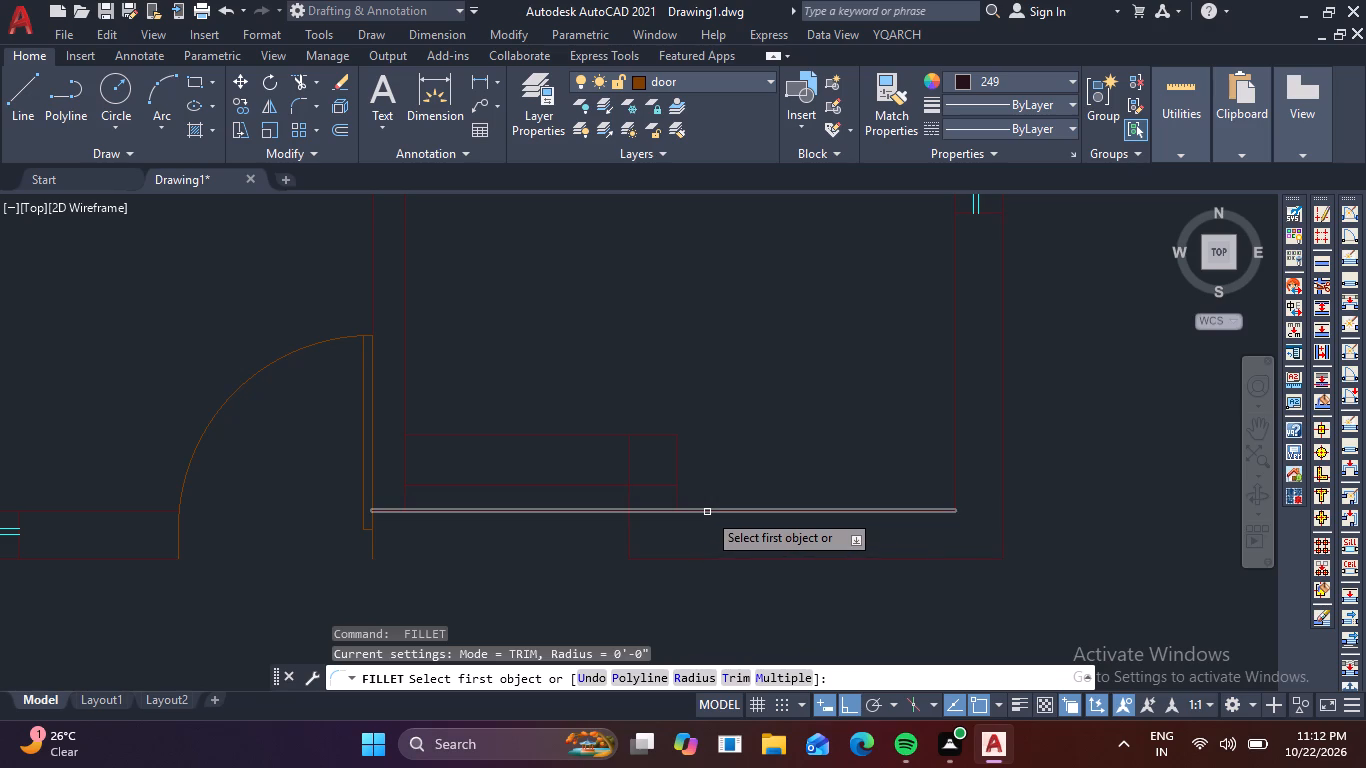
{"action": "left_click", "coordinate": [707, 512]}
{"action": "left_click", "coordinate": [675, 473]}
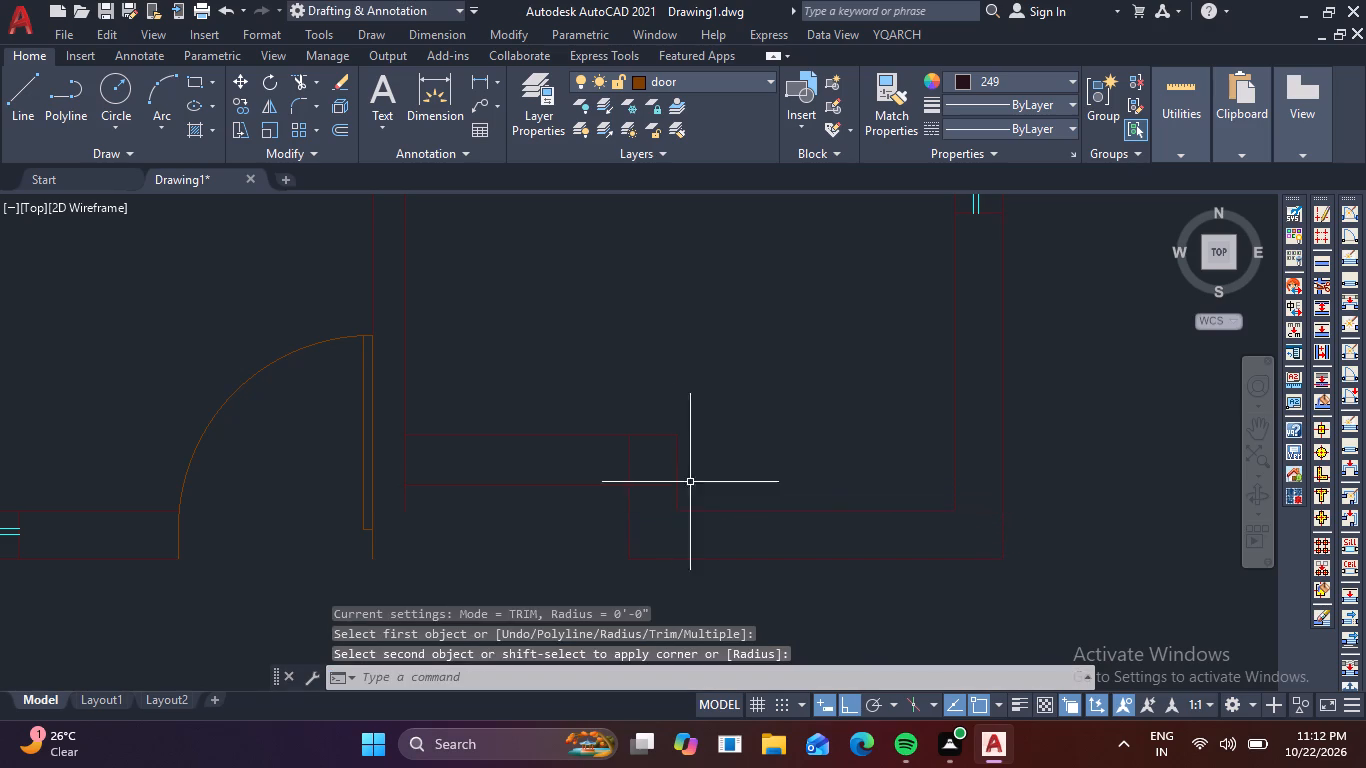
{"action": "key", "text": "space"}
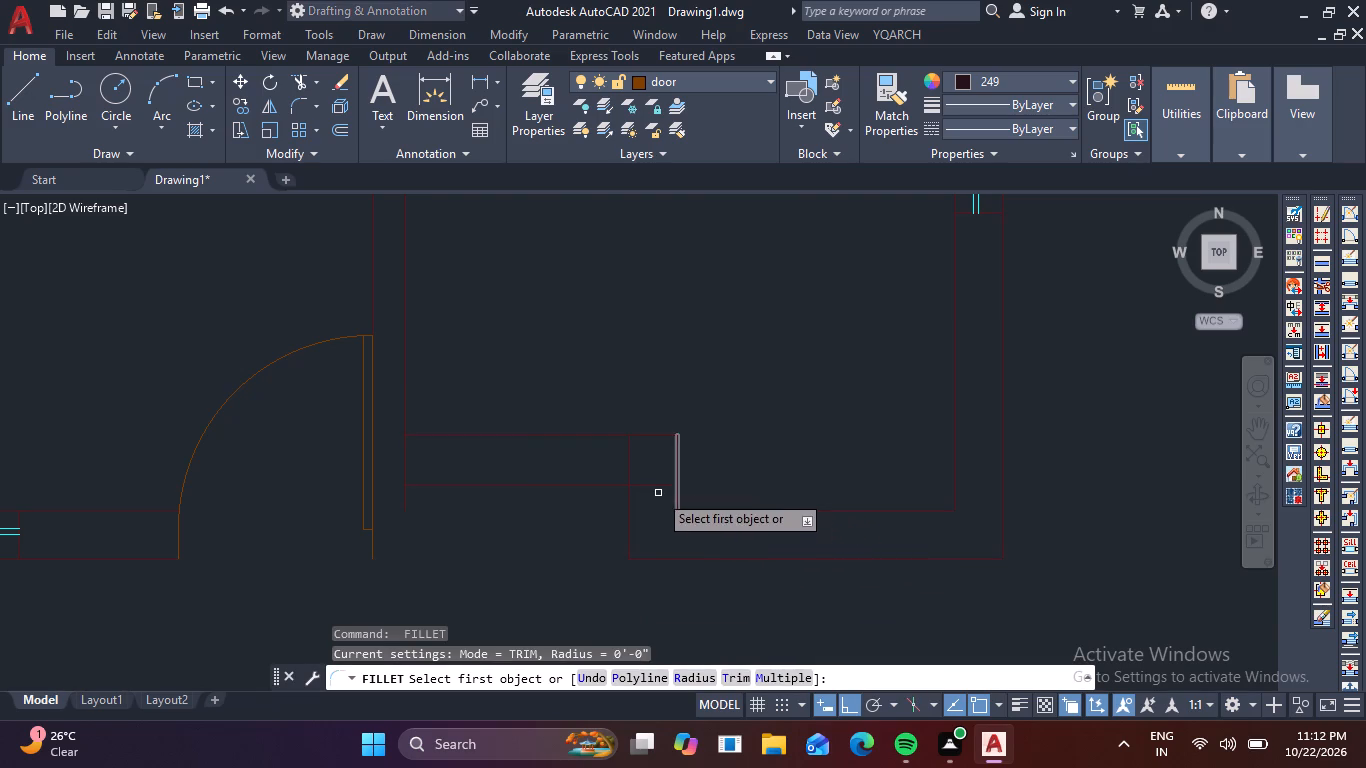
{"action": "left_click", "coordinate": [627, 501]}
{"action": "left_click", "coordinate": [599, 483]}
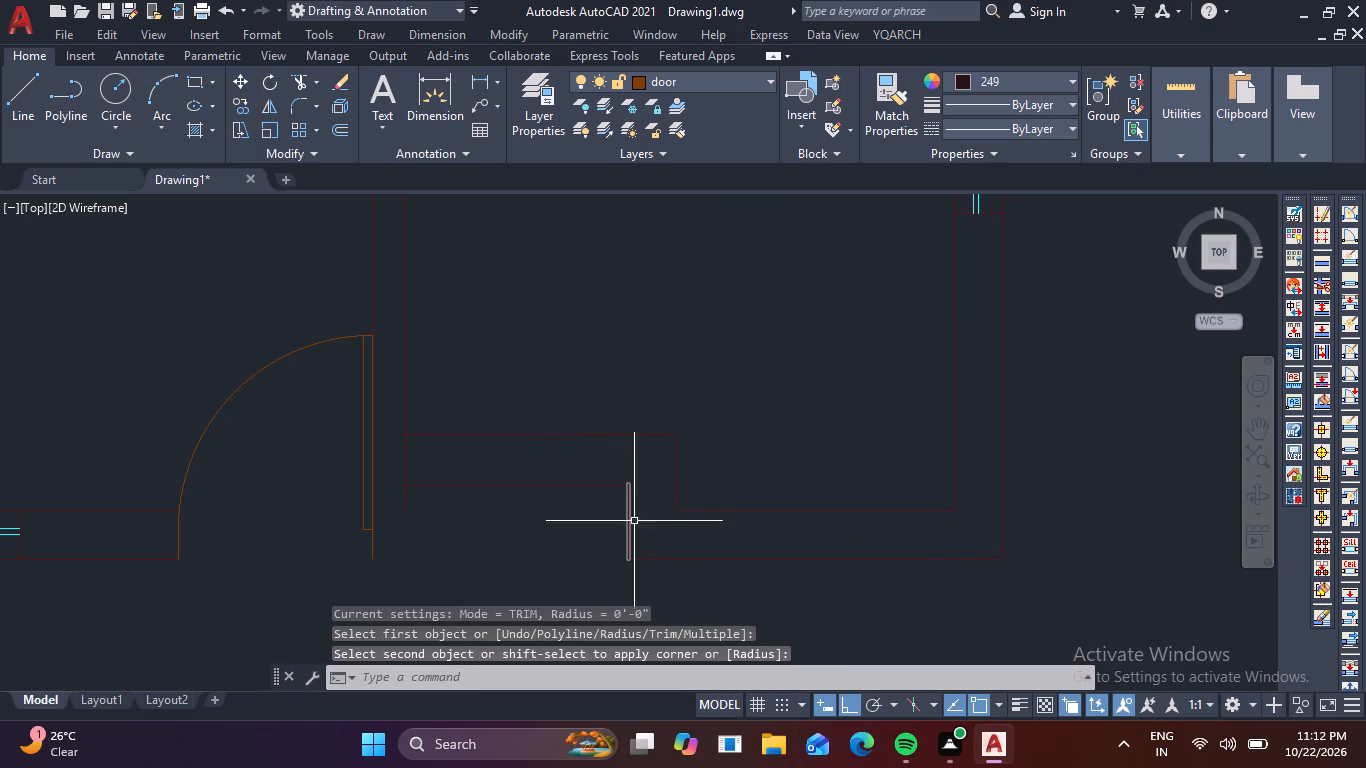
{"action": "middle_click_drag", "start_coordinate": [803, 605], "coordinate": [761, 534]}
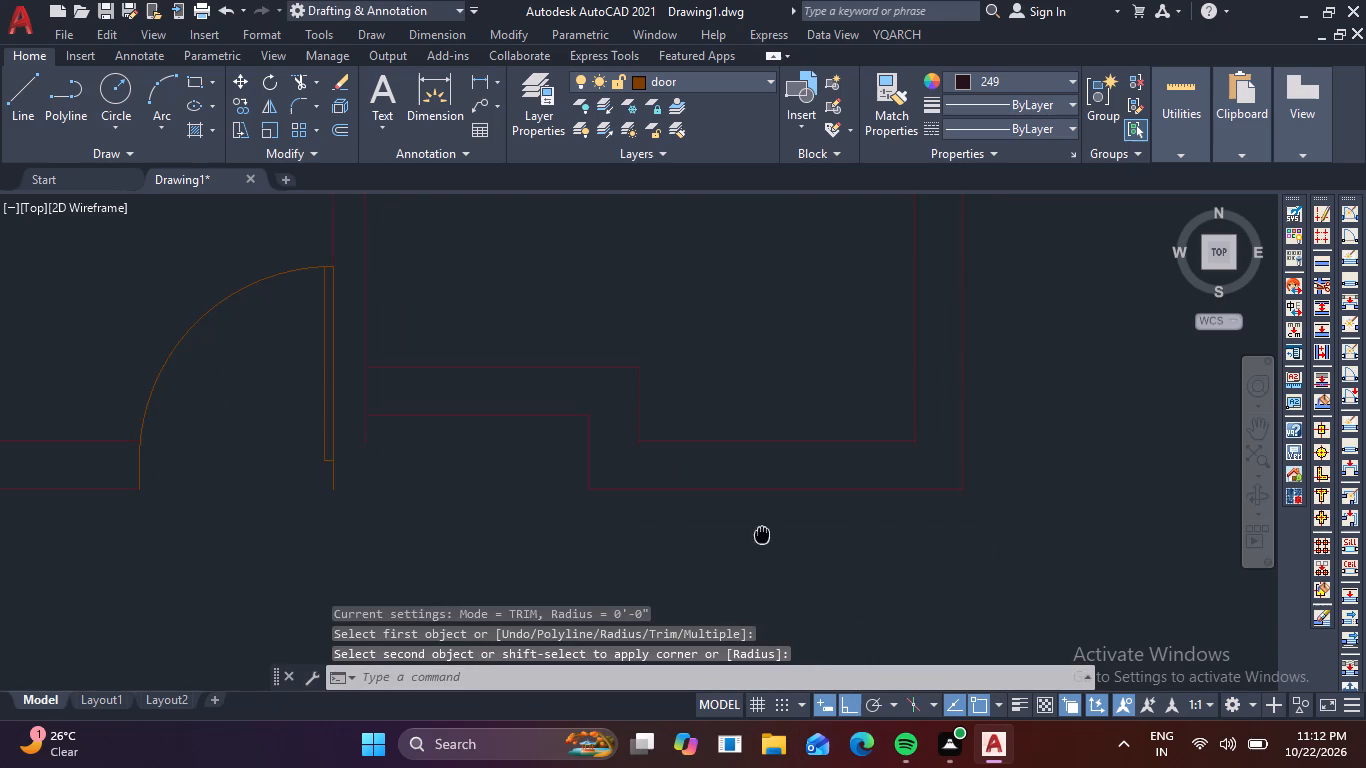
{"action": "middle_click_drag", "start_coordinate": [761, 534], "coordinate": [760, 533]}
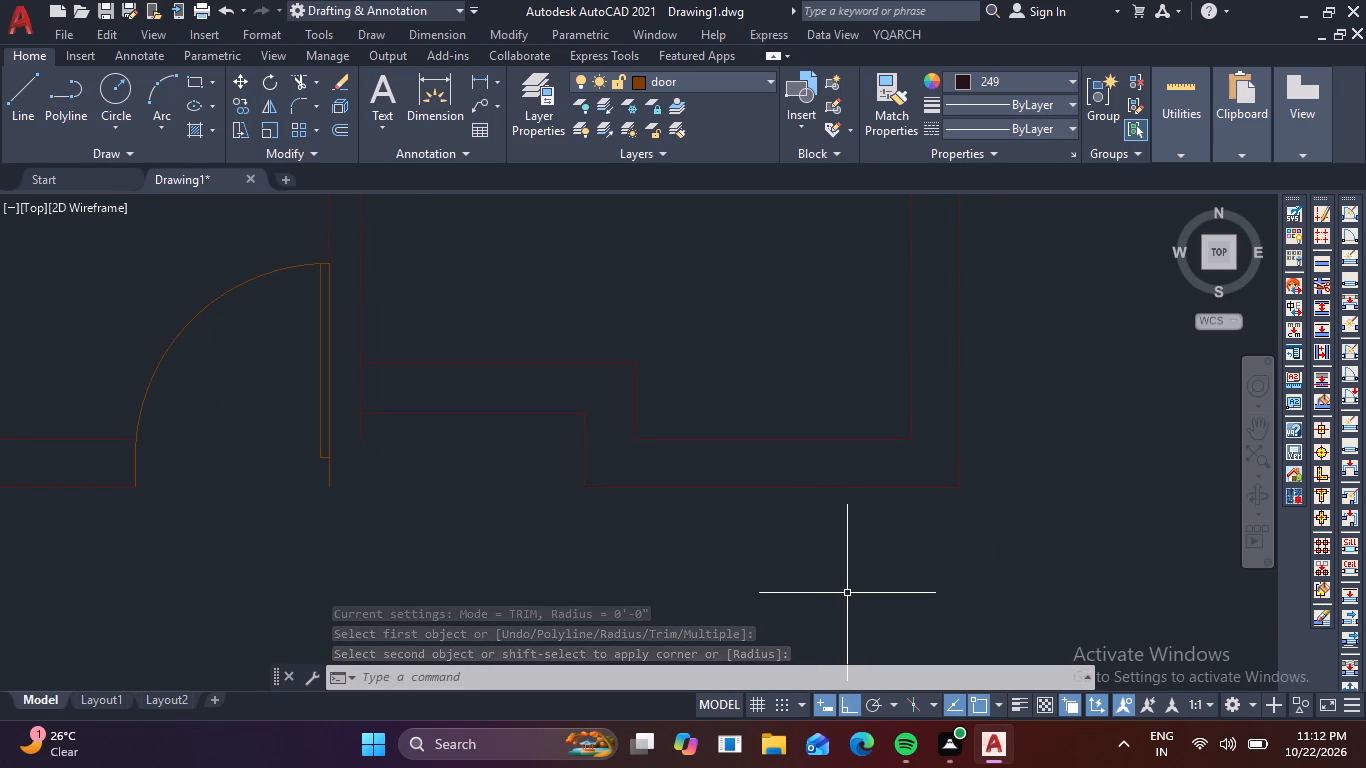
{"action": "key", "text": "Escape"}
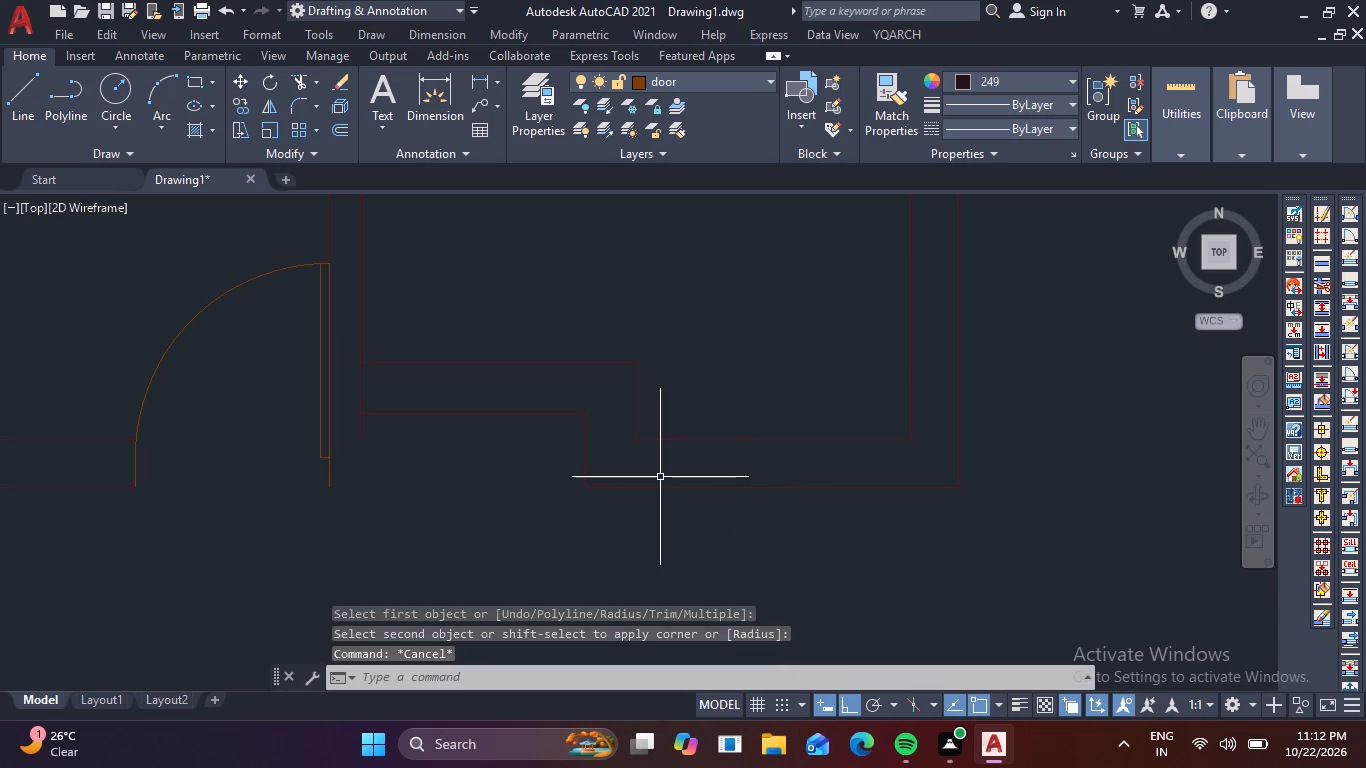
Draw a vertical color-249 line about 9" long across the stepped wall, from the offset lines' corner up to its upper face.
{"action": "key", "text": "l"}
{"action": "key", "text": "space"}
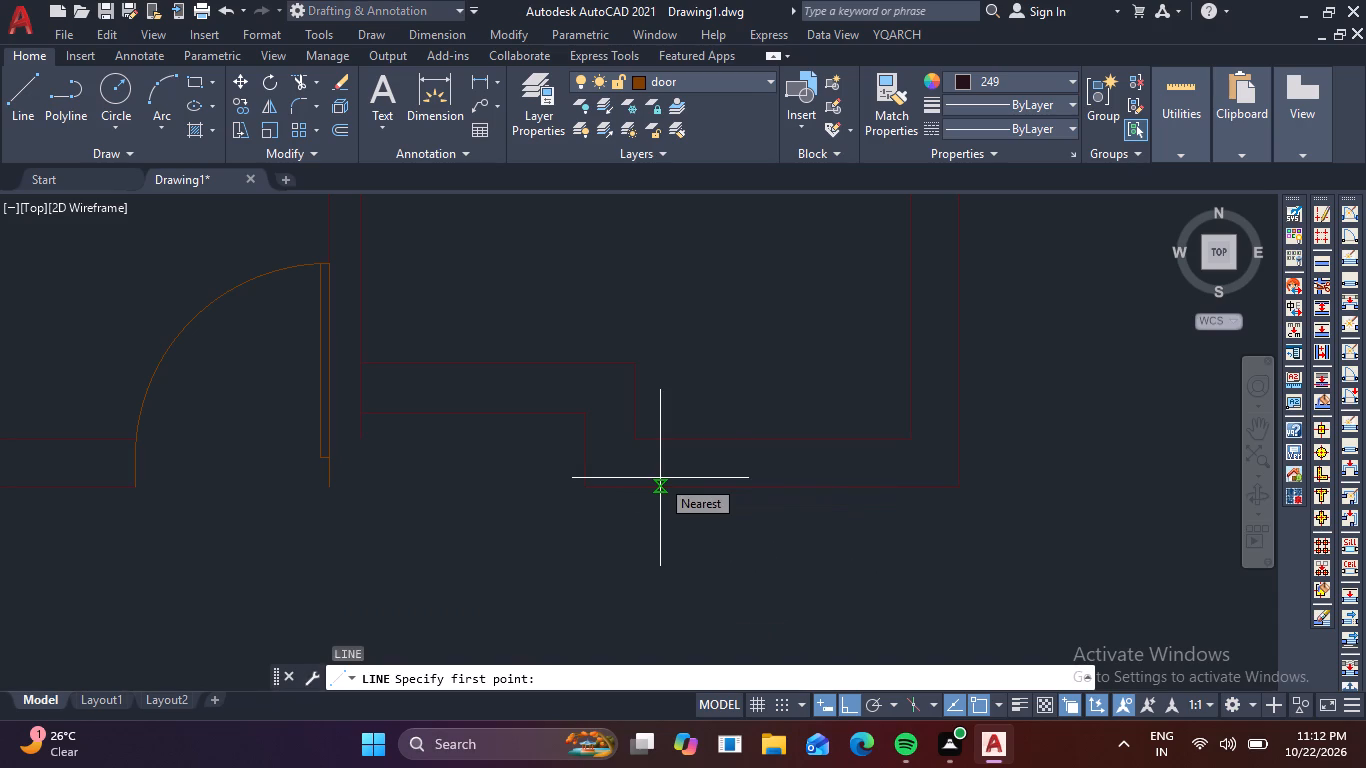
{"action": "left_click", "coordinate": [589, 408]}
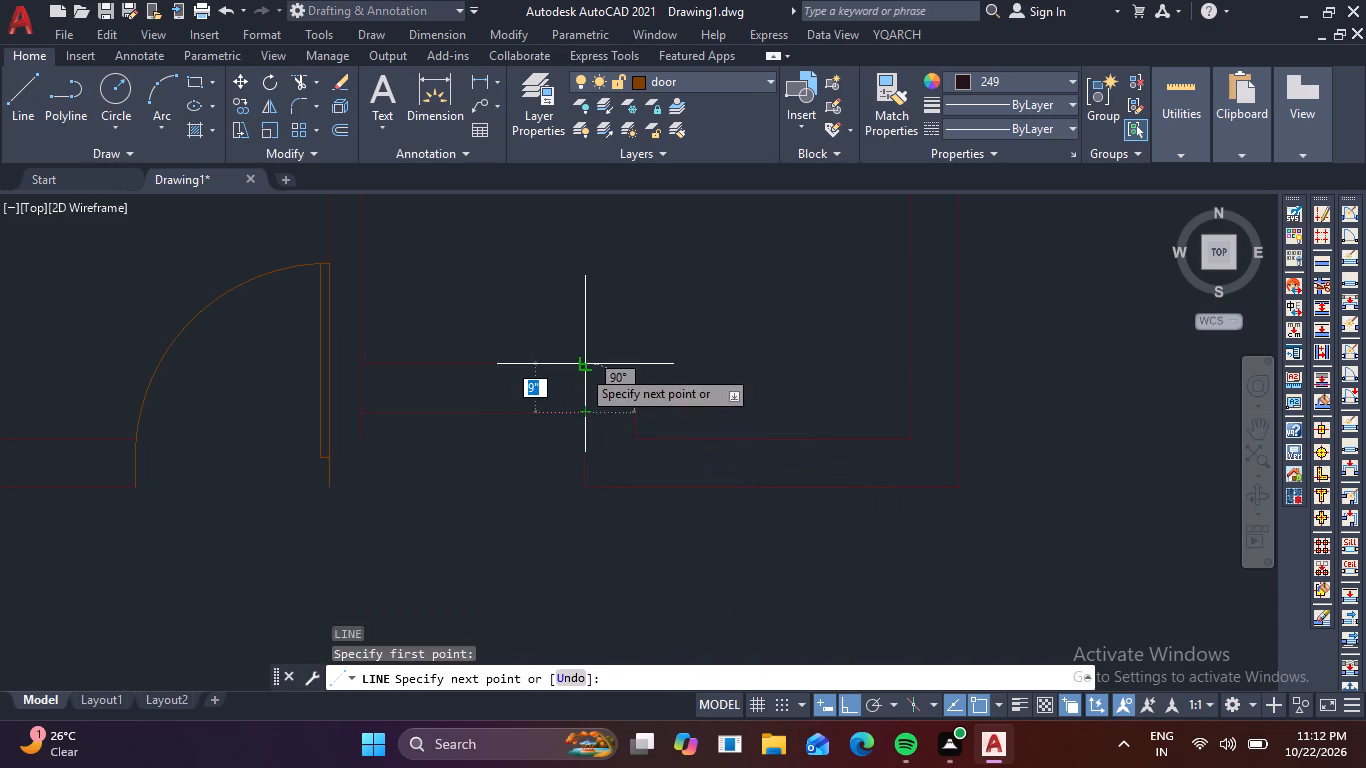
{"action": "left_click", "coordinate": [581, 359]}
{"action": "key", "text": "space"}
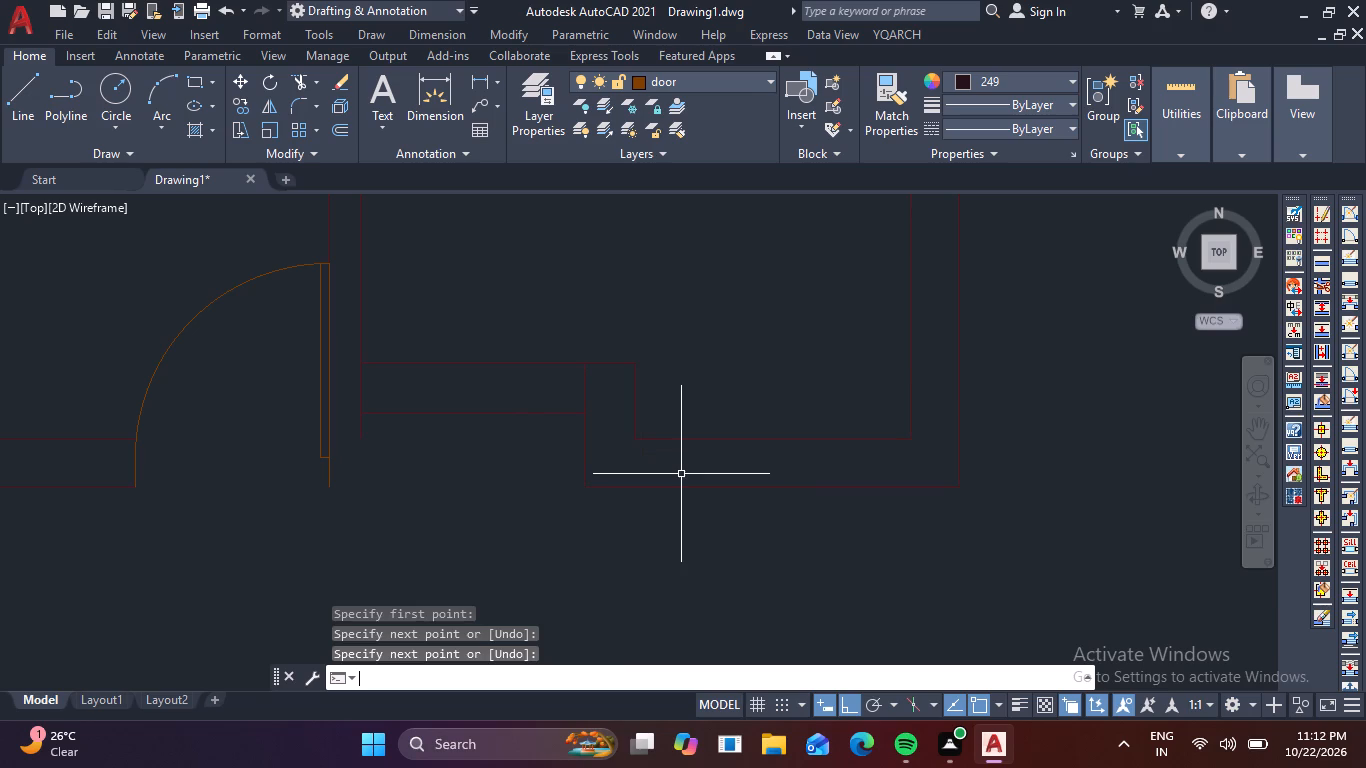
In Cyan, draw a horizontal window center line in the stepped wall from the new 9" line to the left partition.
{"action": "left_click", "coordinate": [1065, 77]}
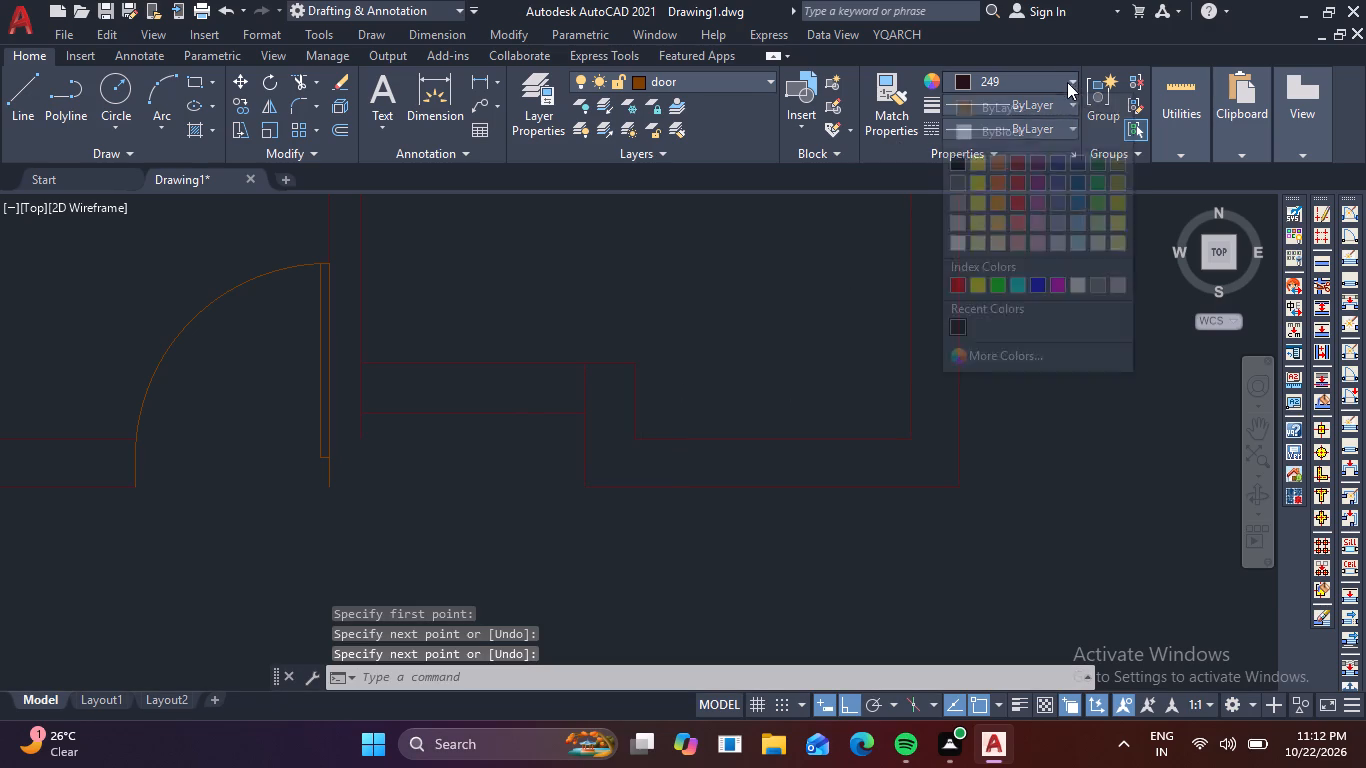
{"action": "left_click", "coordinate": [1015, 291]}
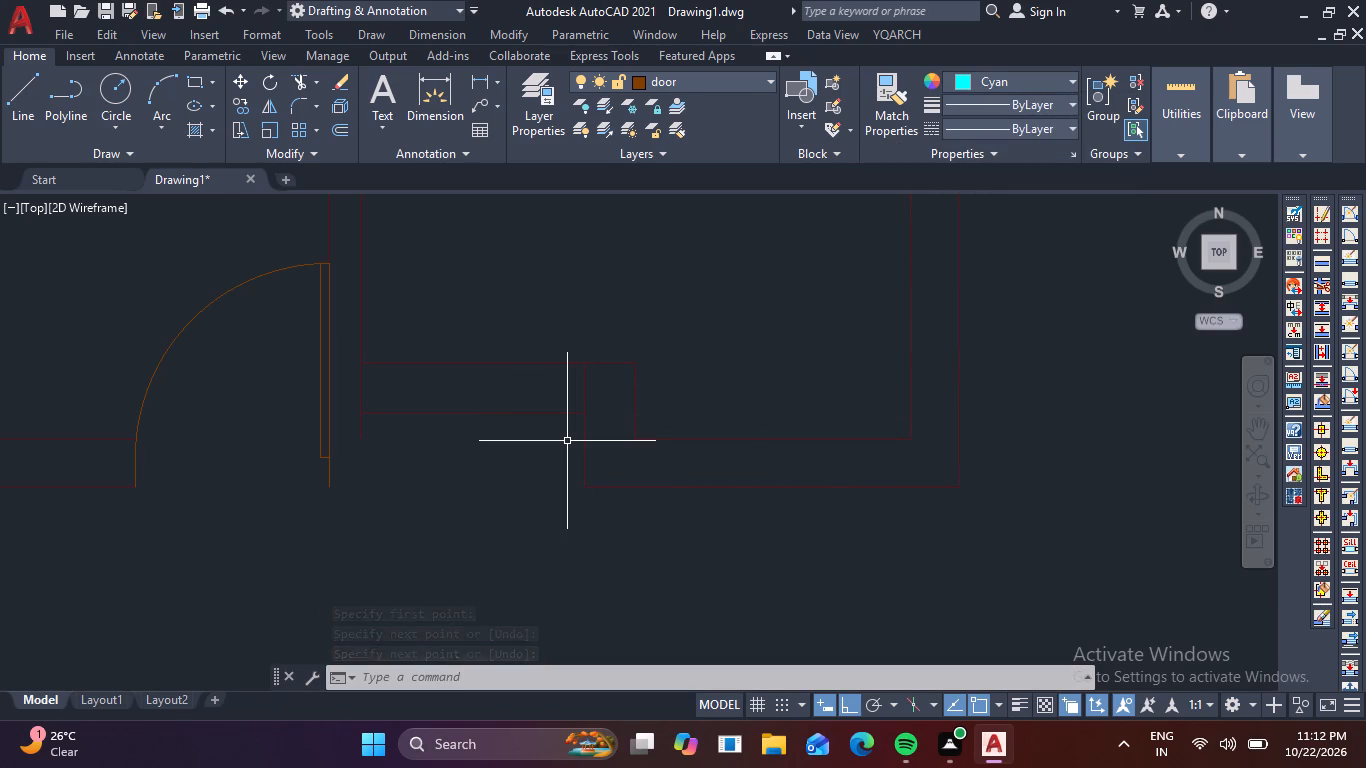
{"action": "type", "text": "l"}
{"action": "key", "text": "space"}
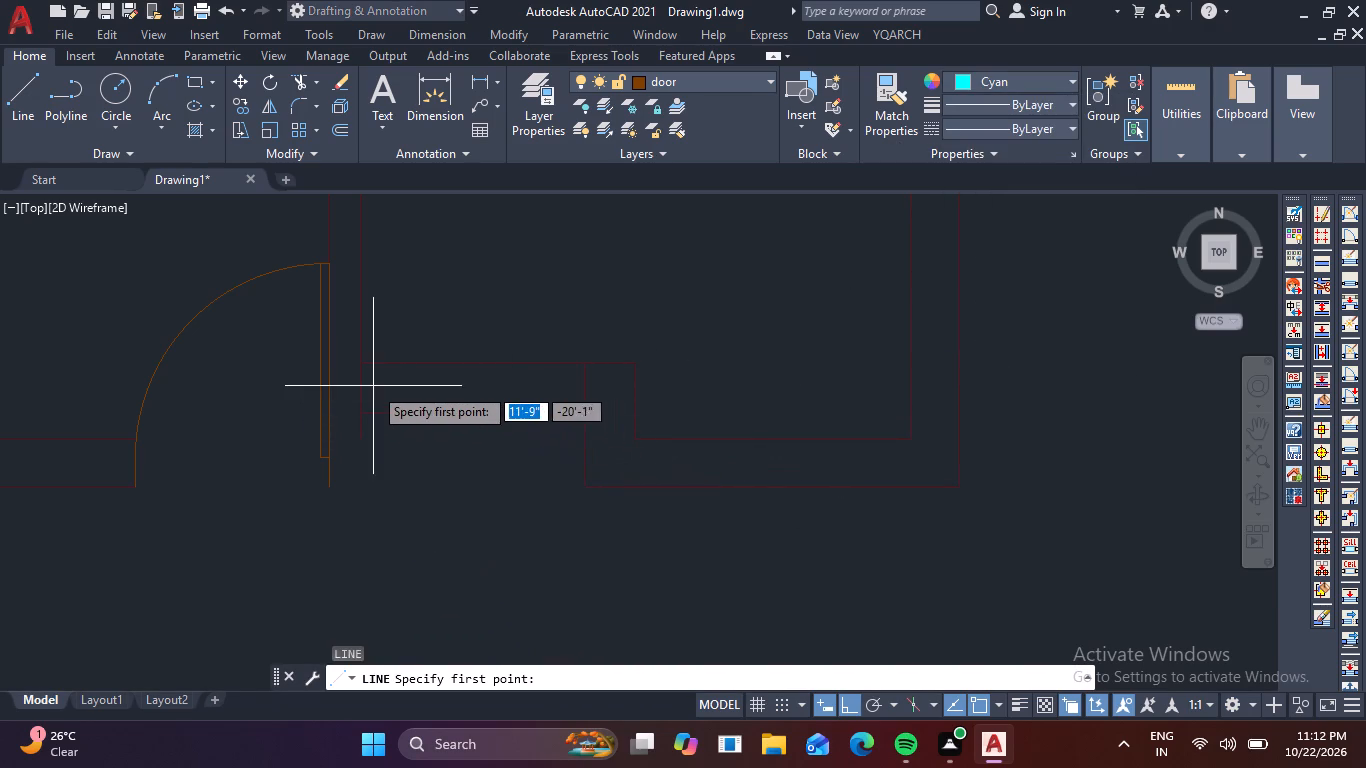
{"action": "left_click", "coordinate": [587, 386]}
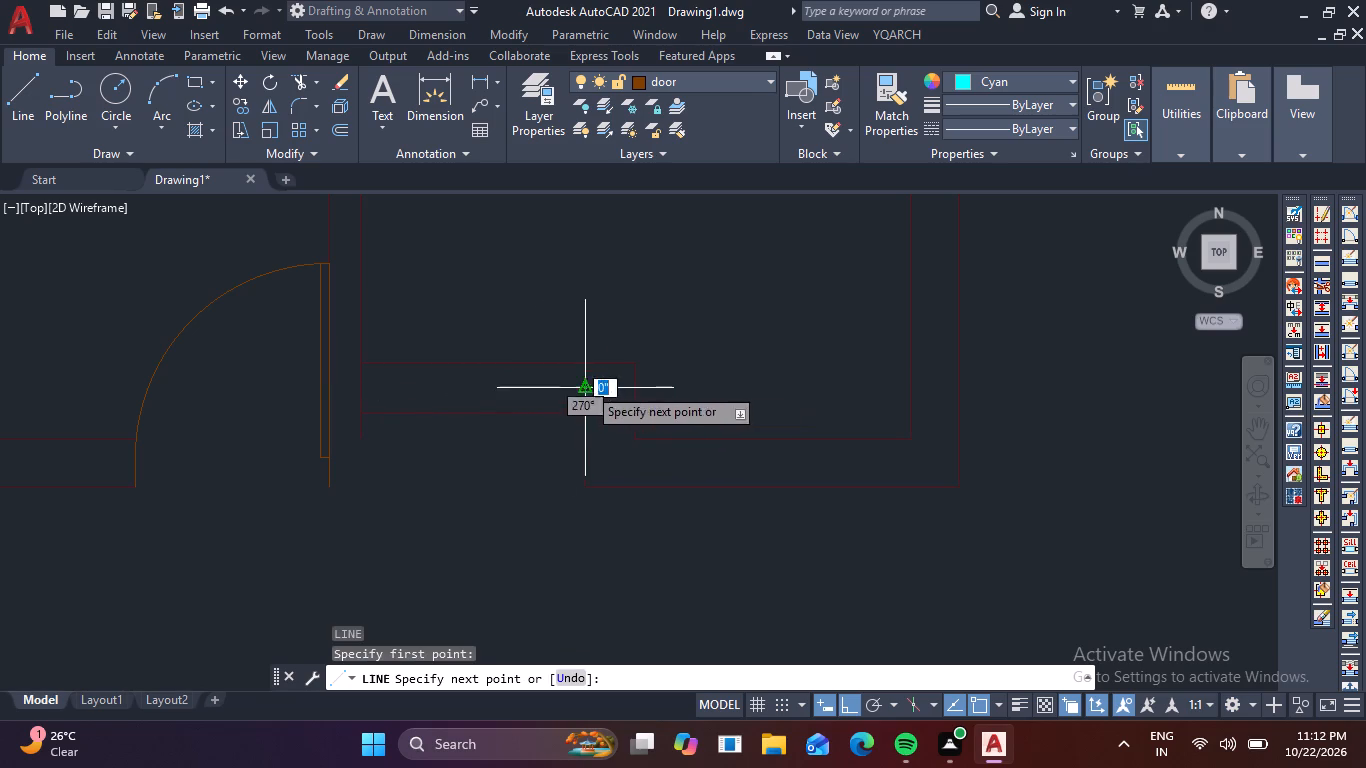
{"action": "left_click", "coordinate": [361, 389]}
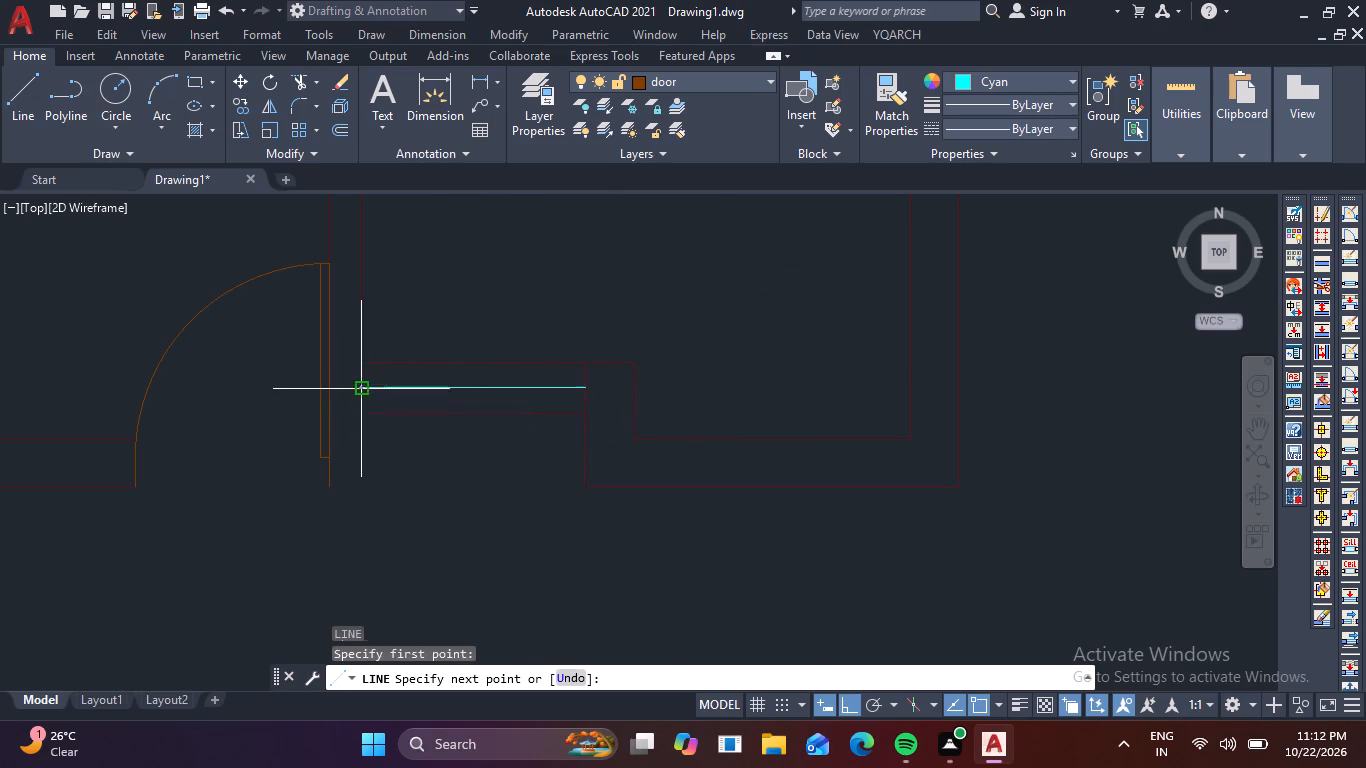
{"action": "key", "text": "space"}
Offset the stepped wall's cyan window line 1" upward and finish the offsetting.
{"action": "type", "text": "o"}
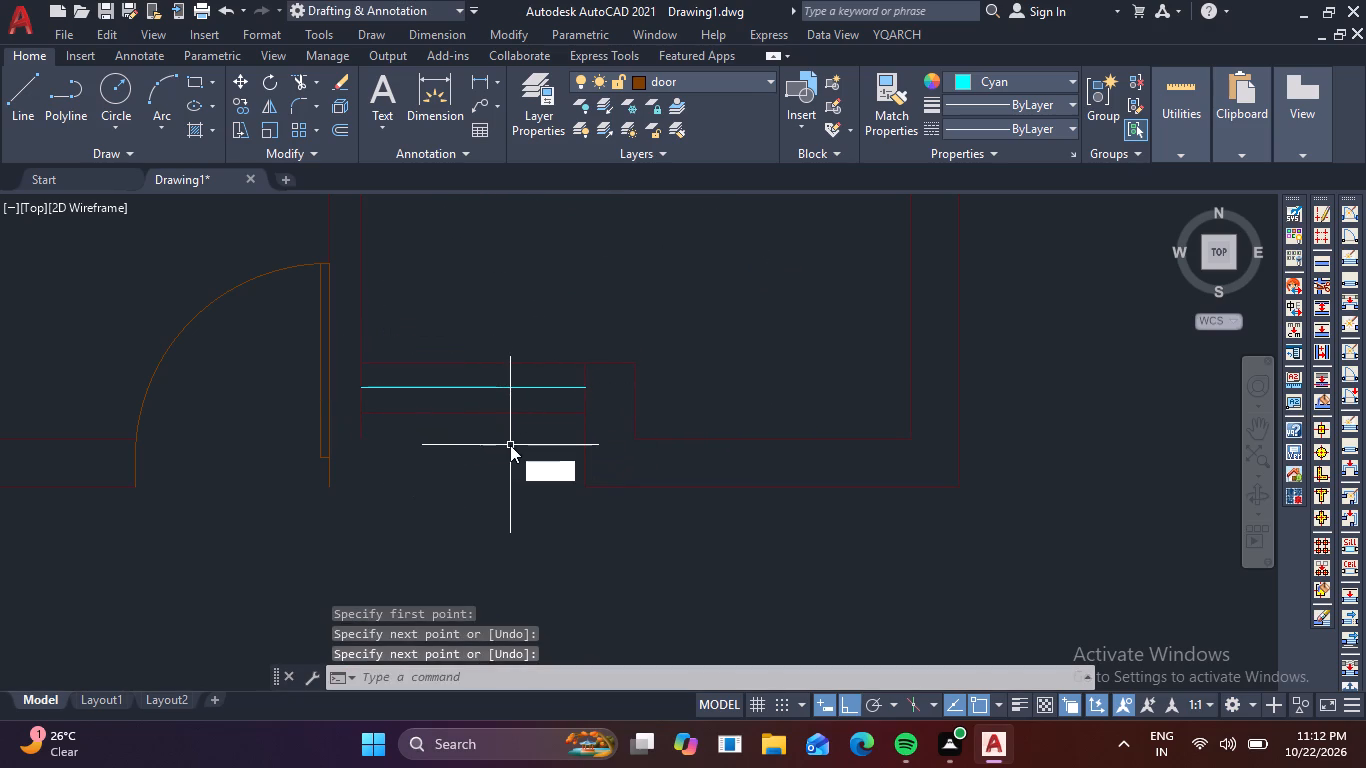
{"action": "key", "text": "Return"}
{"action": "type", "text": "1"}
{"action": "key", "text": "space"}
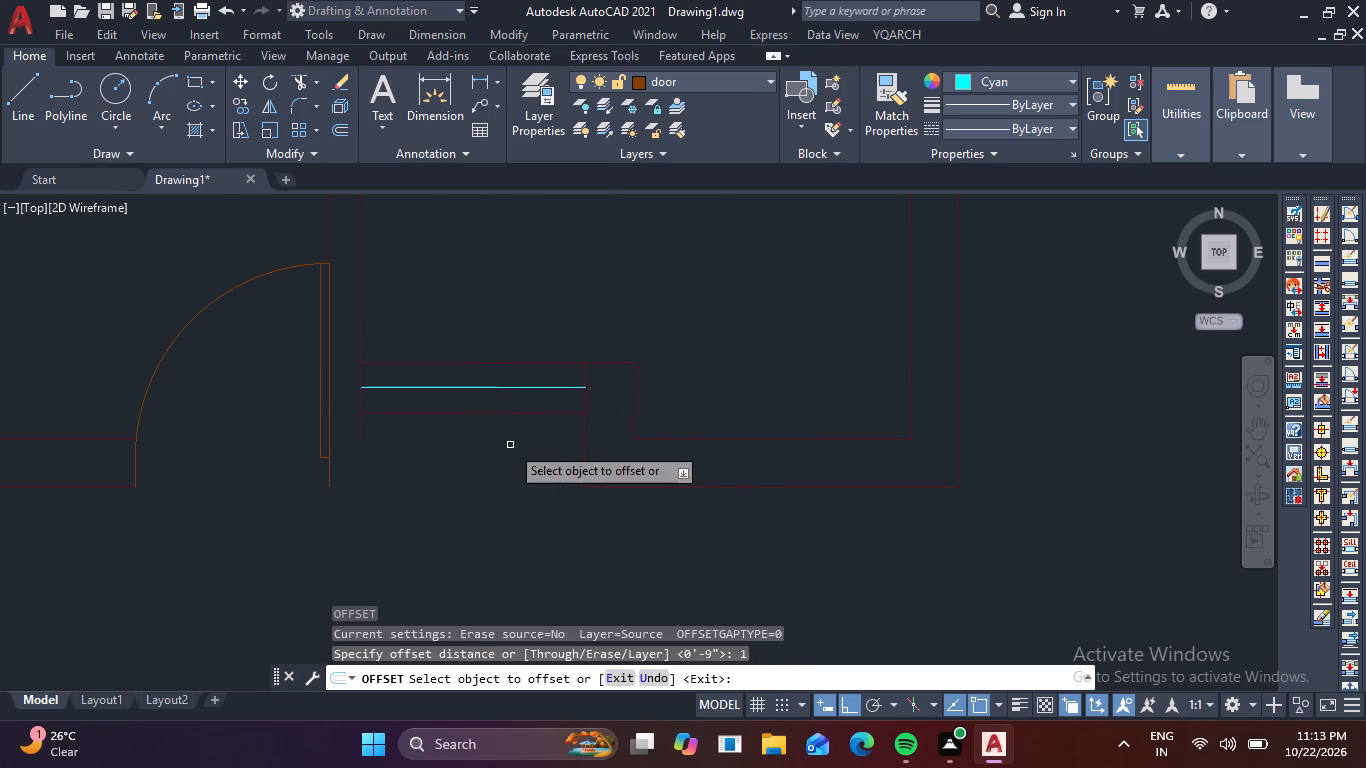
{"action": "left_click", "coordinate": [559, 389]}
{"action": "left_click", "coordinate": [580, 319]}
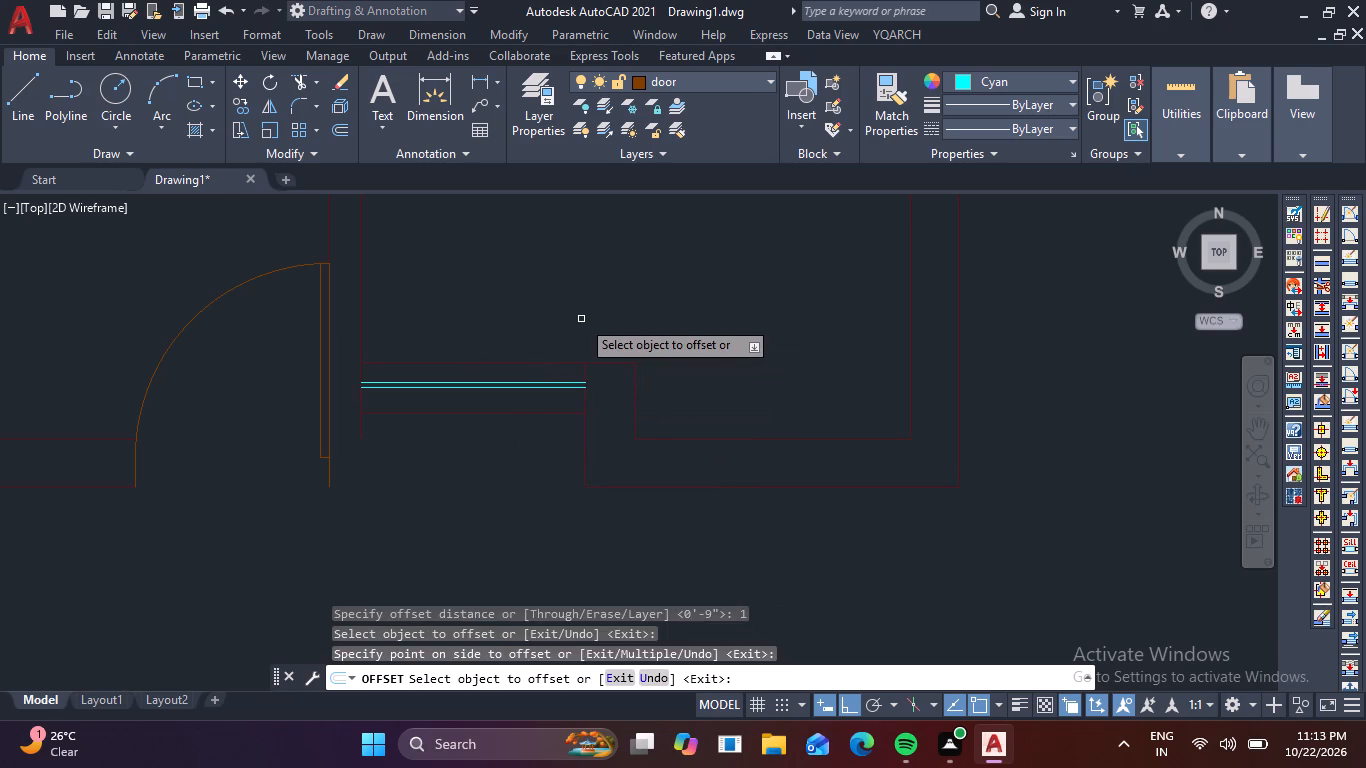
{"action": "key", "text": "Escape"}
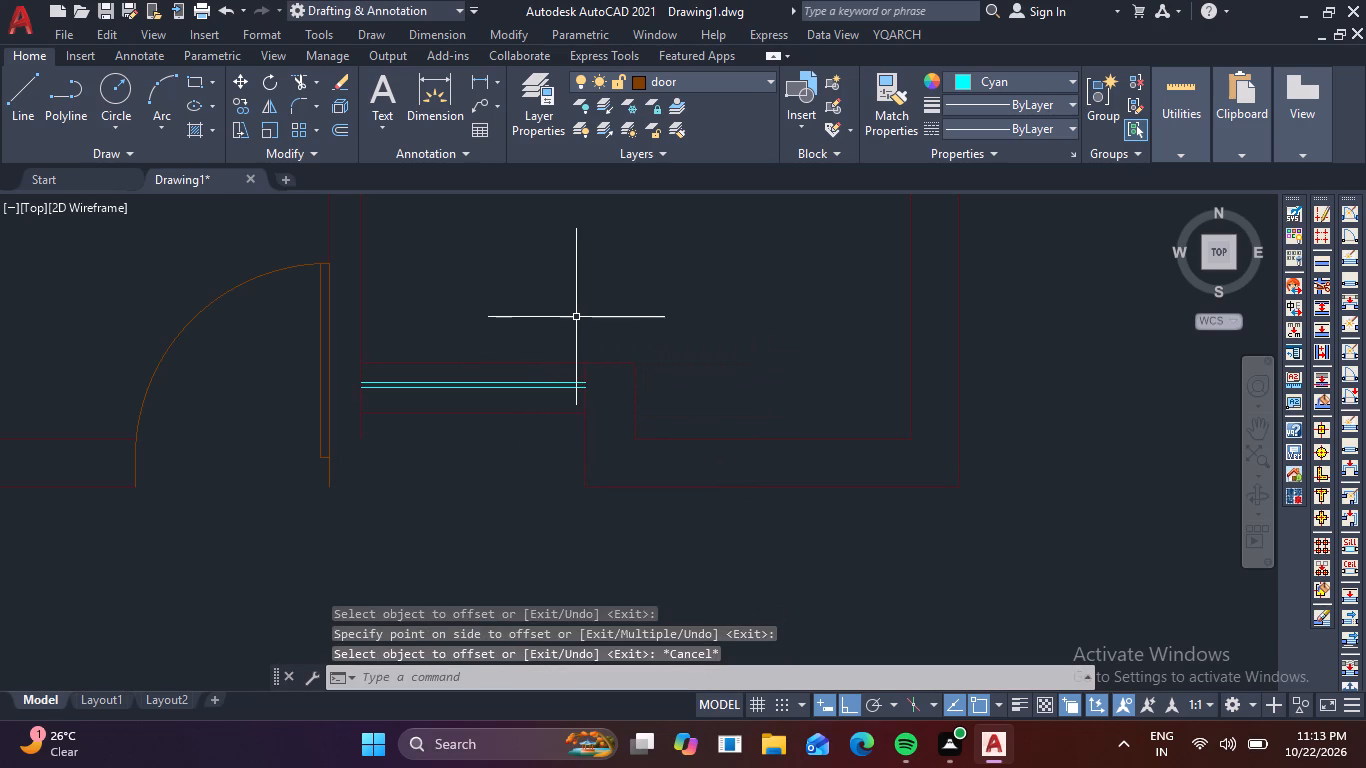
In color 249, draw a 9" vertical line down from the left partition's lower end and a horizontal line to the door's lower end.
{"action": "scroll", "coordinate": [647, 310], "scroll_direction": "down", "scroll_amount": 1}
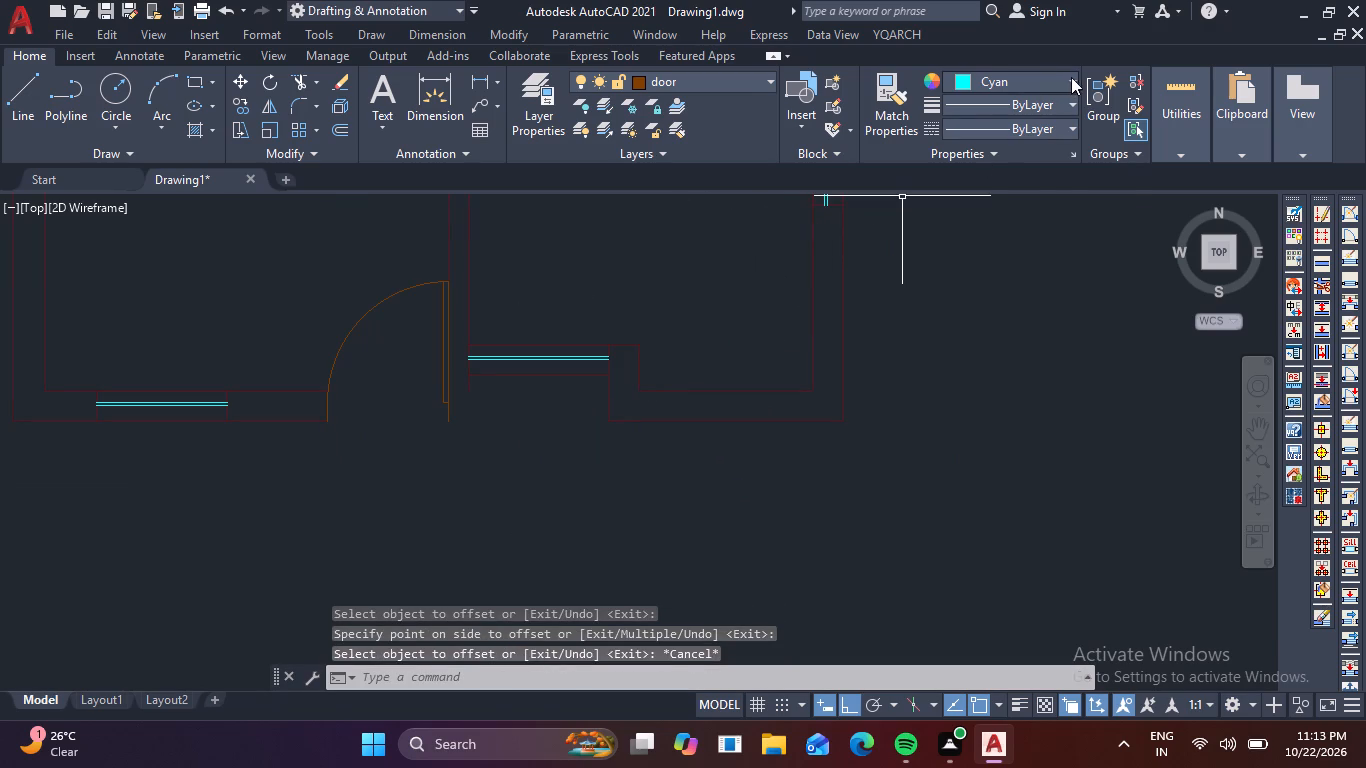
{"action": "left_click", "coordinate": [1071, 77]}
{"action": "left_click", "coordinate": [955, 333]}
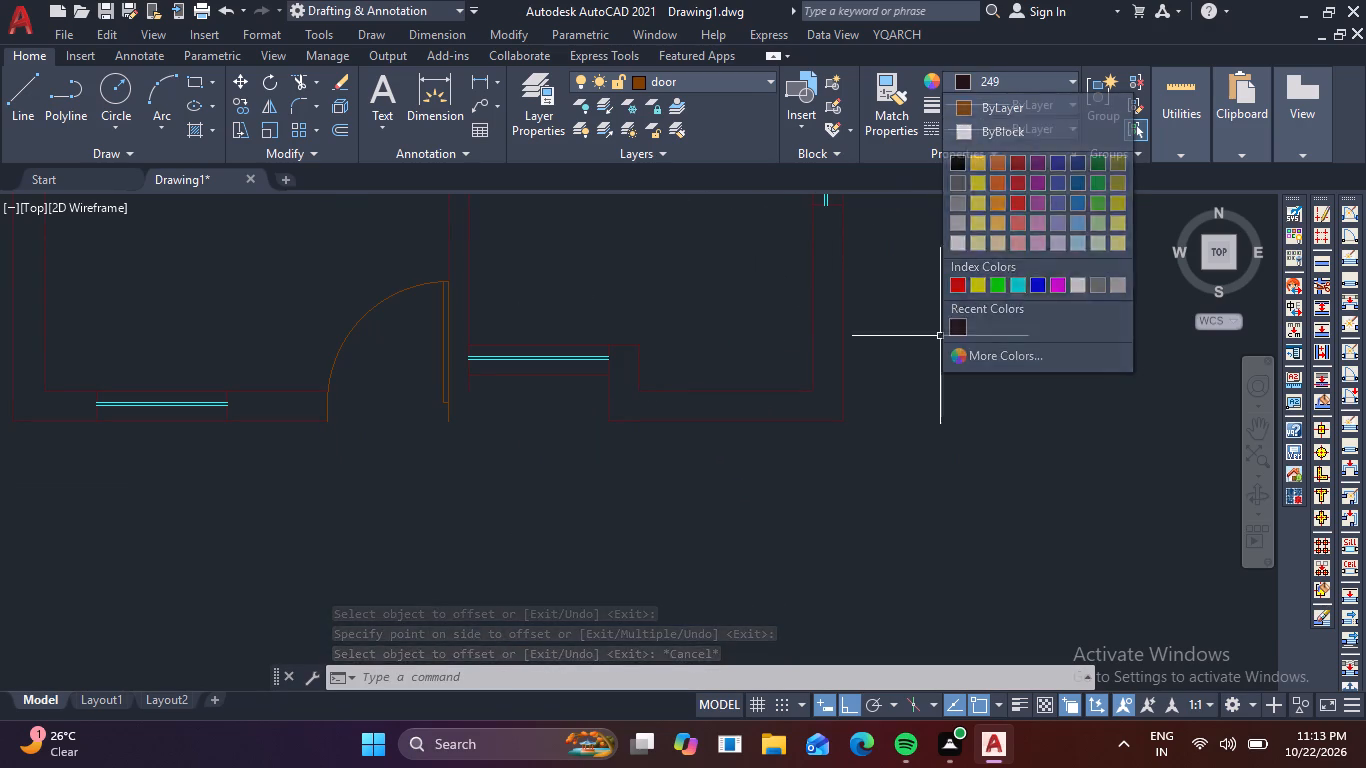
{"action": "scroll", "coordinate": [613, 451], "scroll_direction": "up", "scroll_amount": 2}
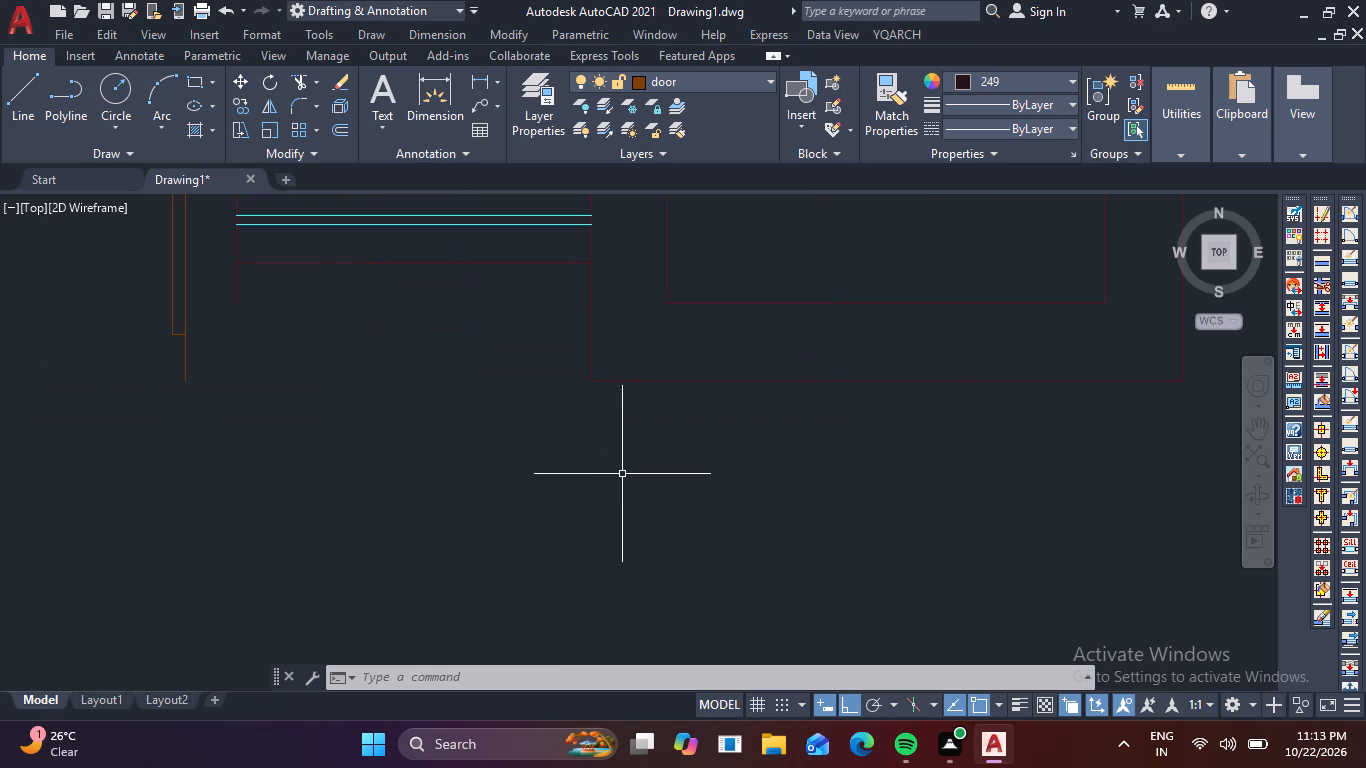
{"action": "type", "text": "l"}
{"action": "key", "text": "space"}
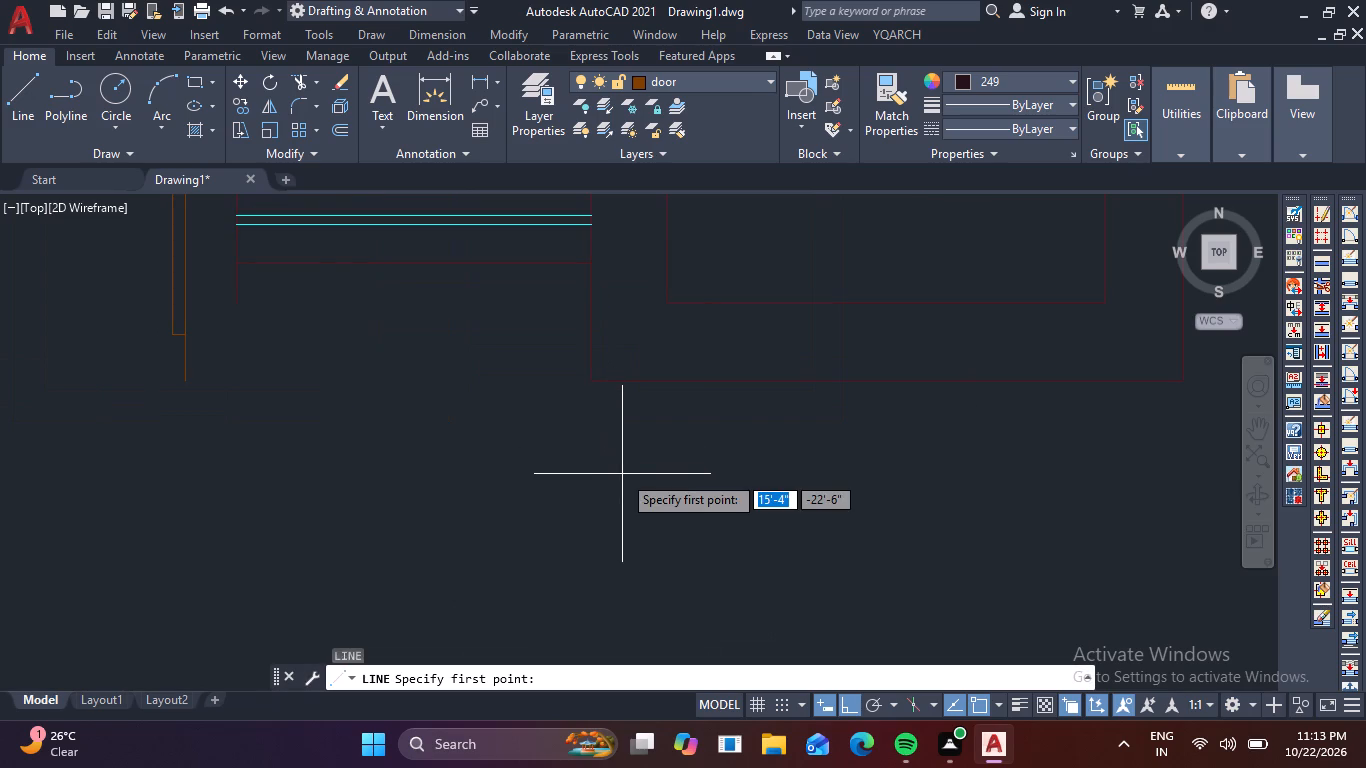
{"action": "left_click", "coordinate": [234, 302]}
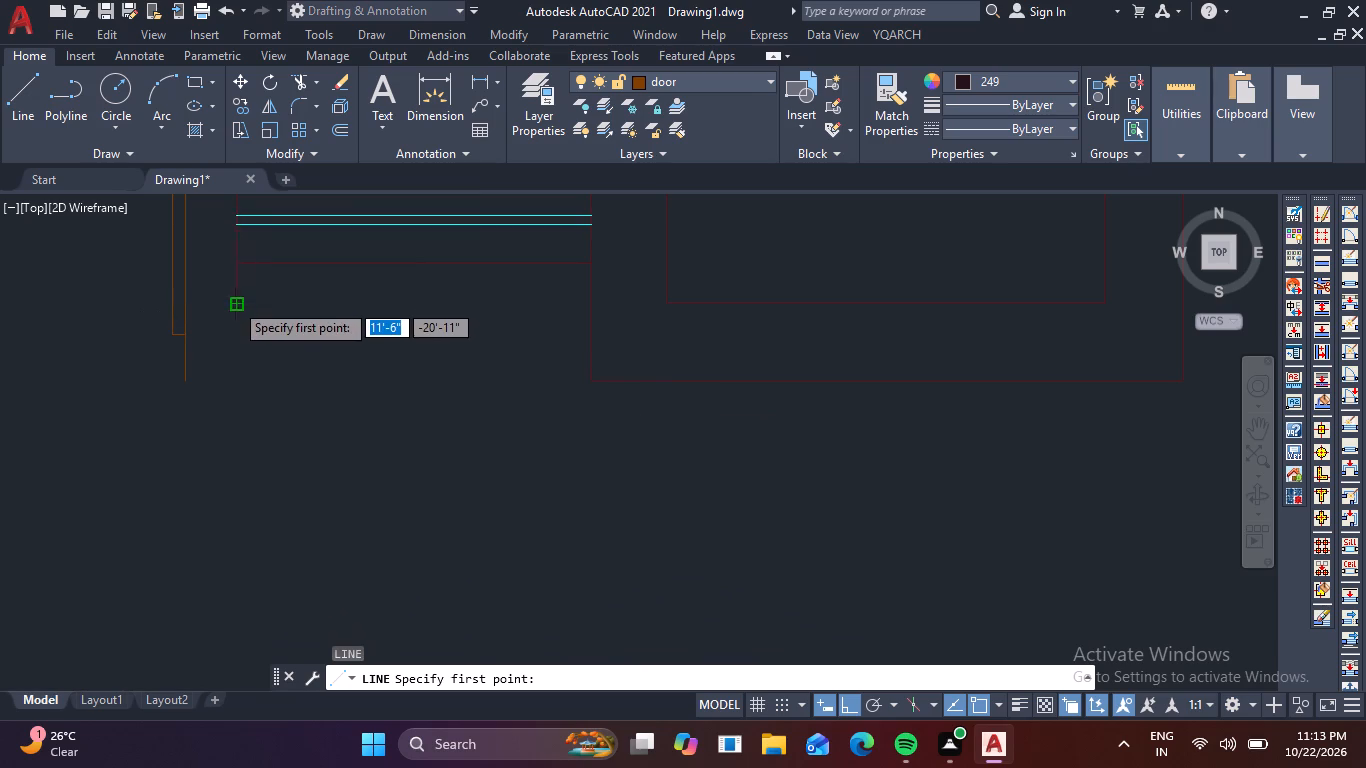
{"action": "scroll", "coordinate": [246, 426], "scroll_direction": "up", "scroll_amount": 2}
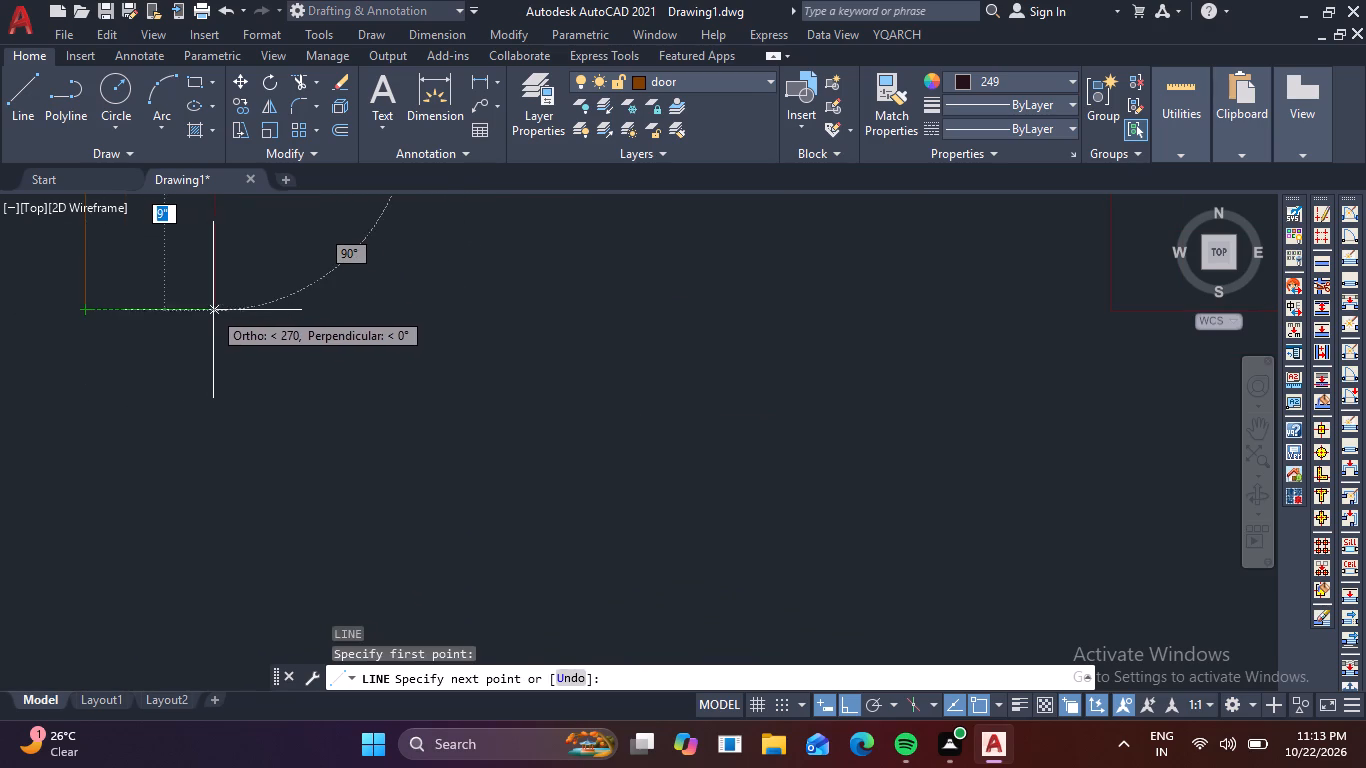
{"action": "left_click", "coordinate": [218, 315]}
{"action": "left_click", "coordinate": [91, 312]}
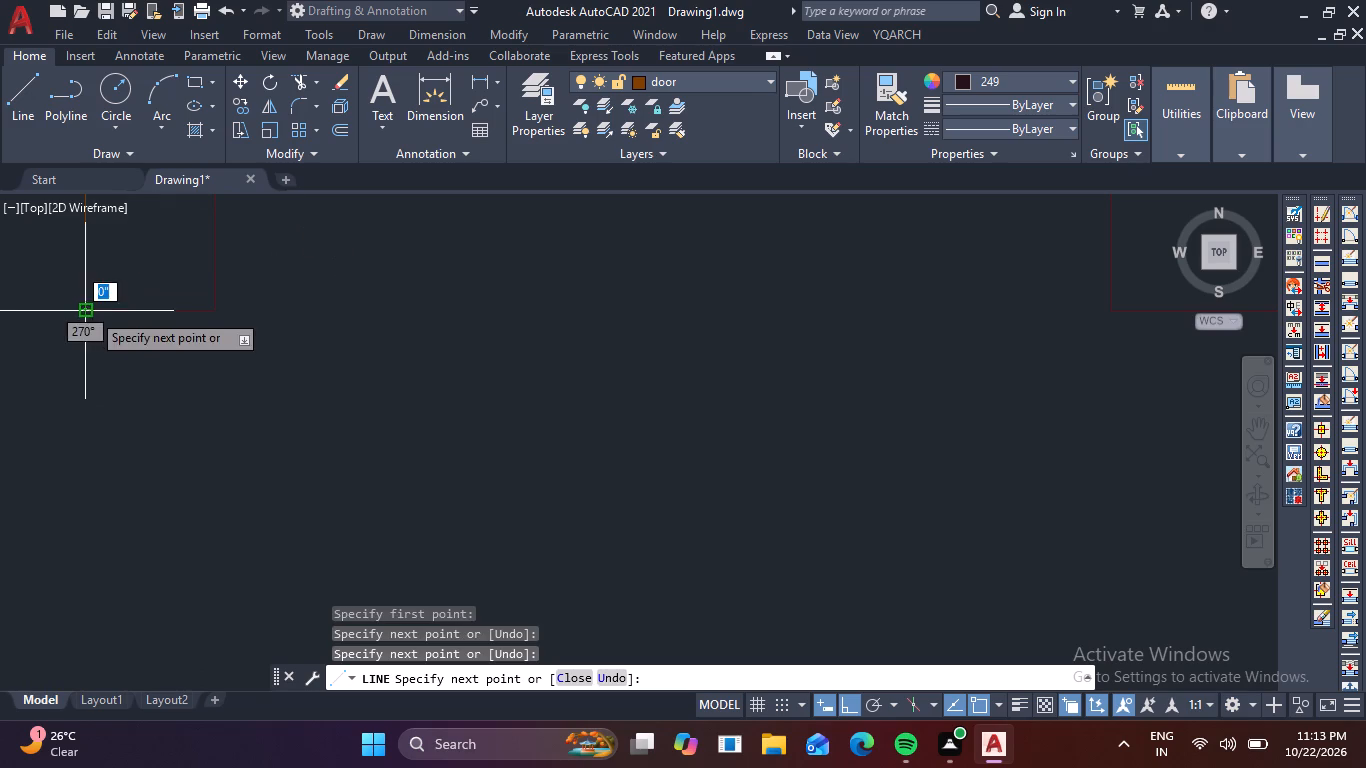
{"action": "key", "text": "Escape"}
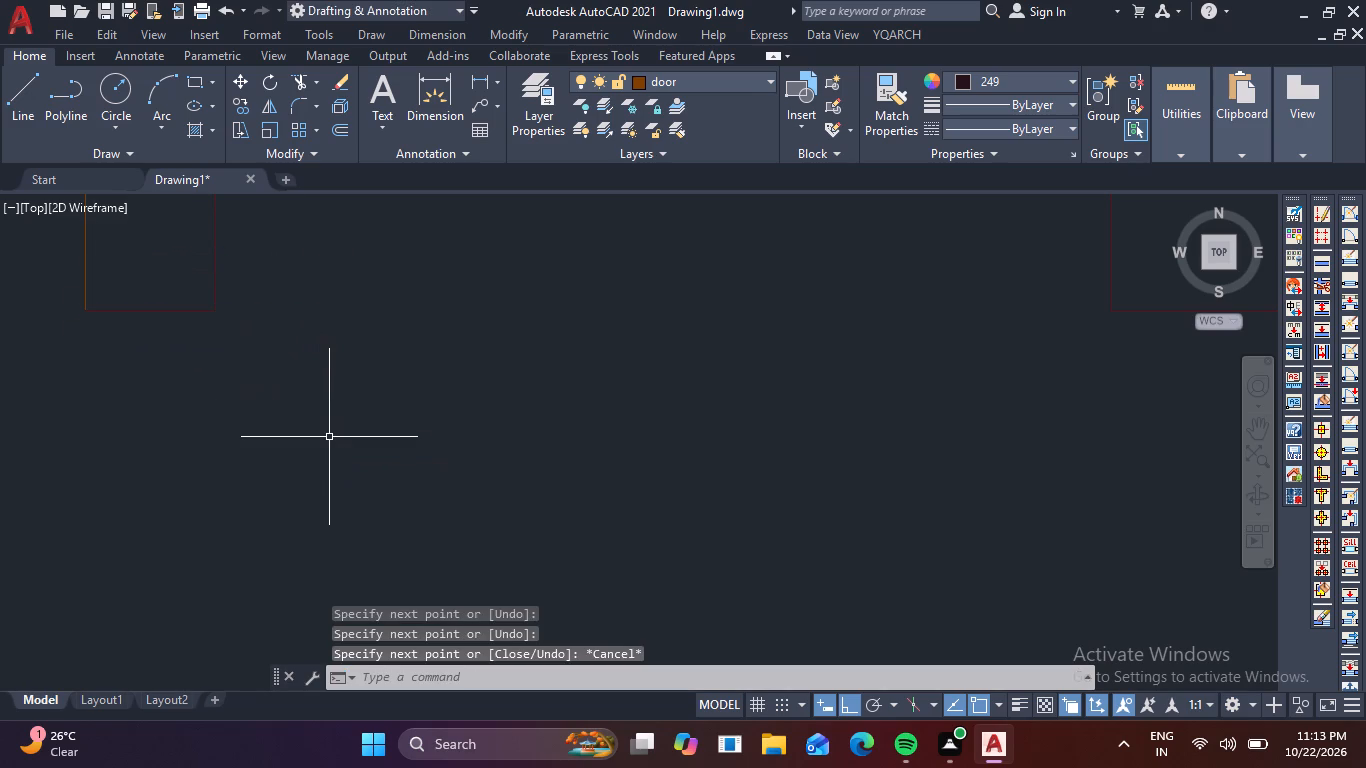
In Magenta, draw a line about 3'-9" outward from the right outer wall at the upper window's lower end, continuing about 19'-11" down.
{"action": "scroll", "coordinate": [350, 440], "scroll_direction": "down", "scroll_amount": 3}
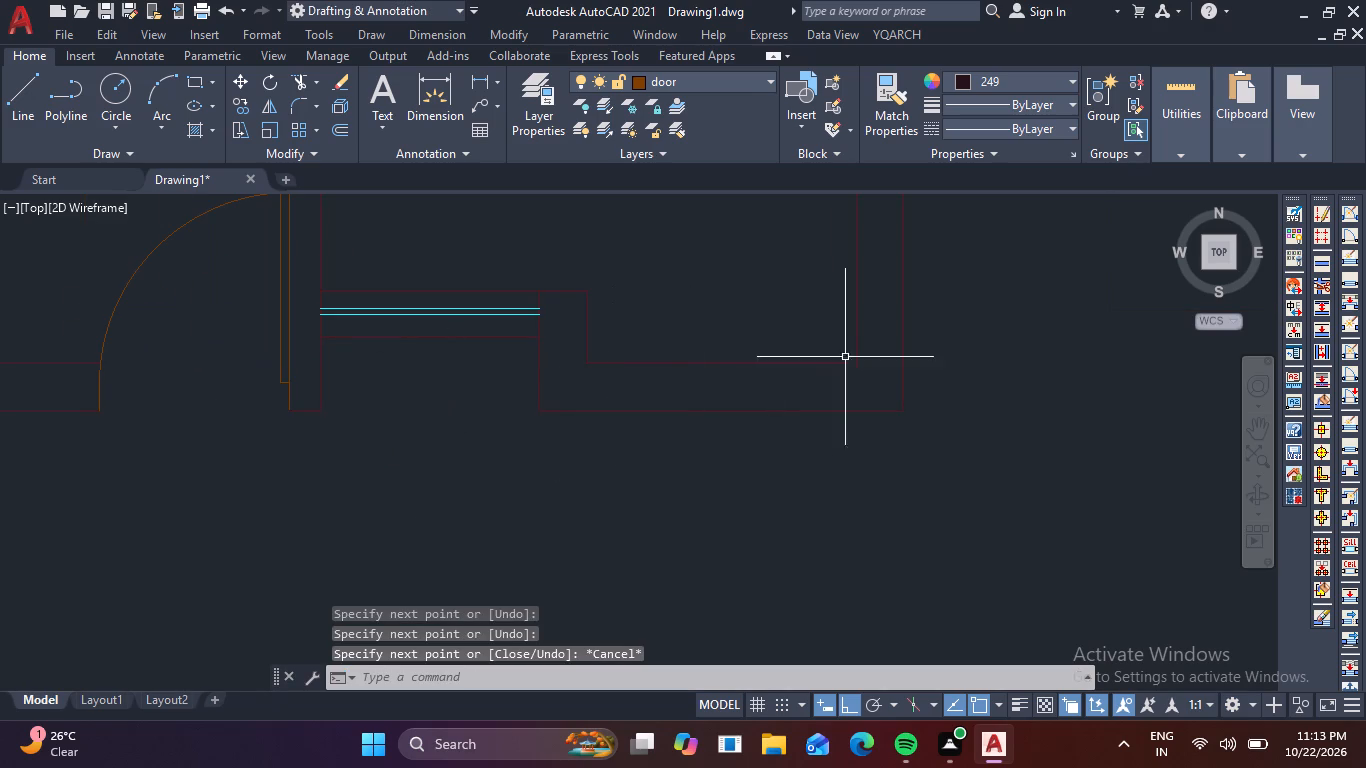
{"action": "left_click", "coordinate": [1074, 76]}
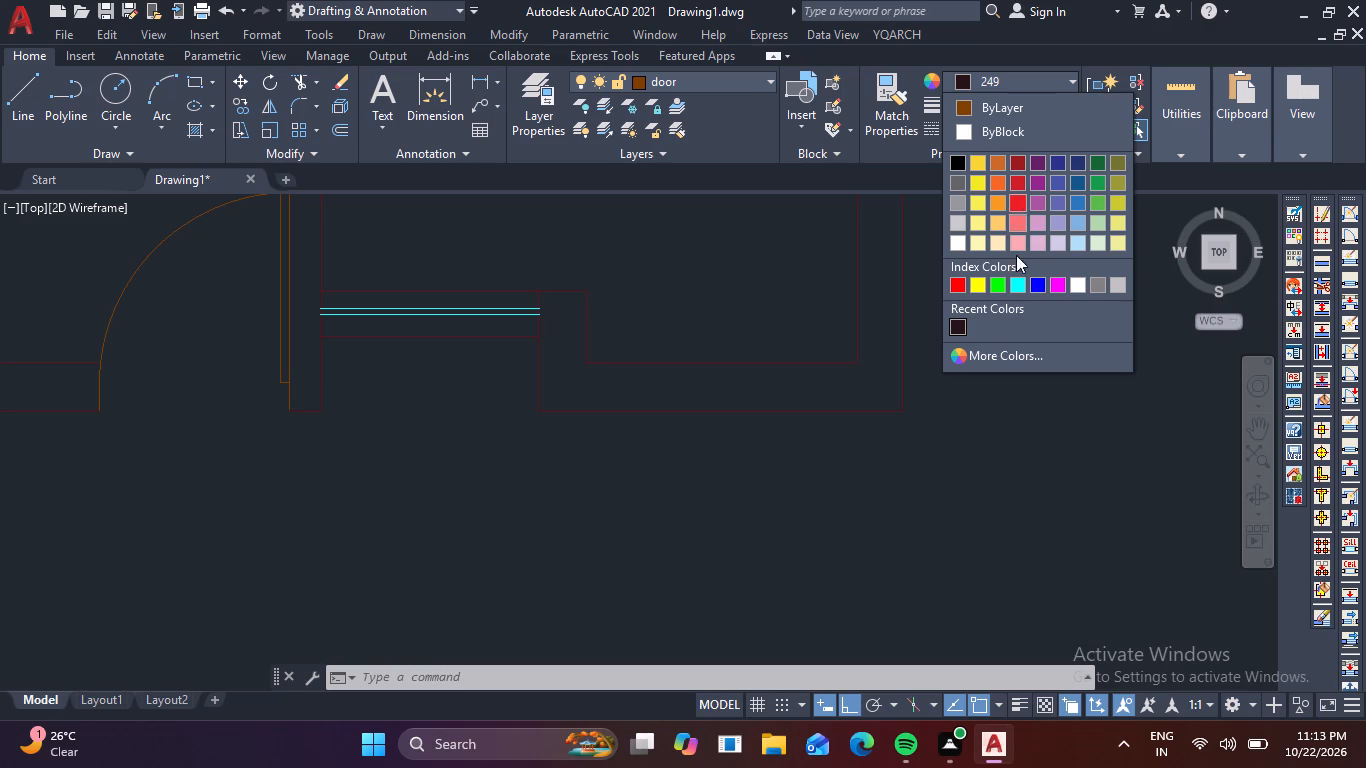
{"action": "left_click", "coordinate": [1063, 285]}
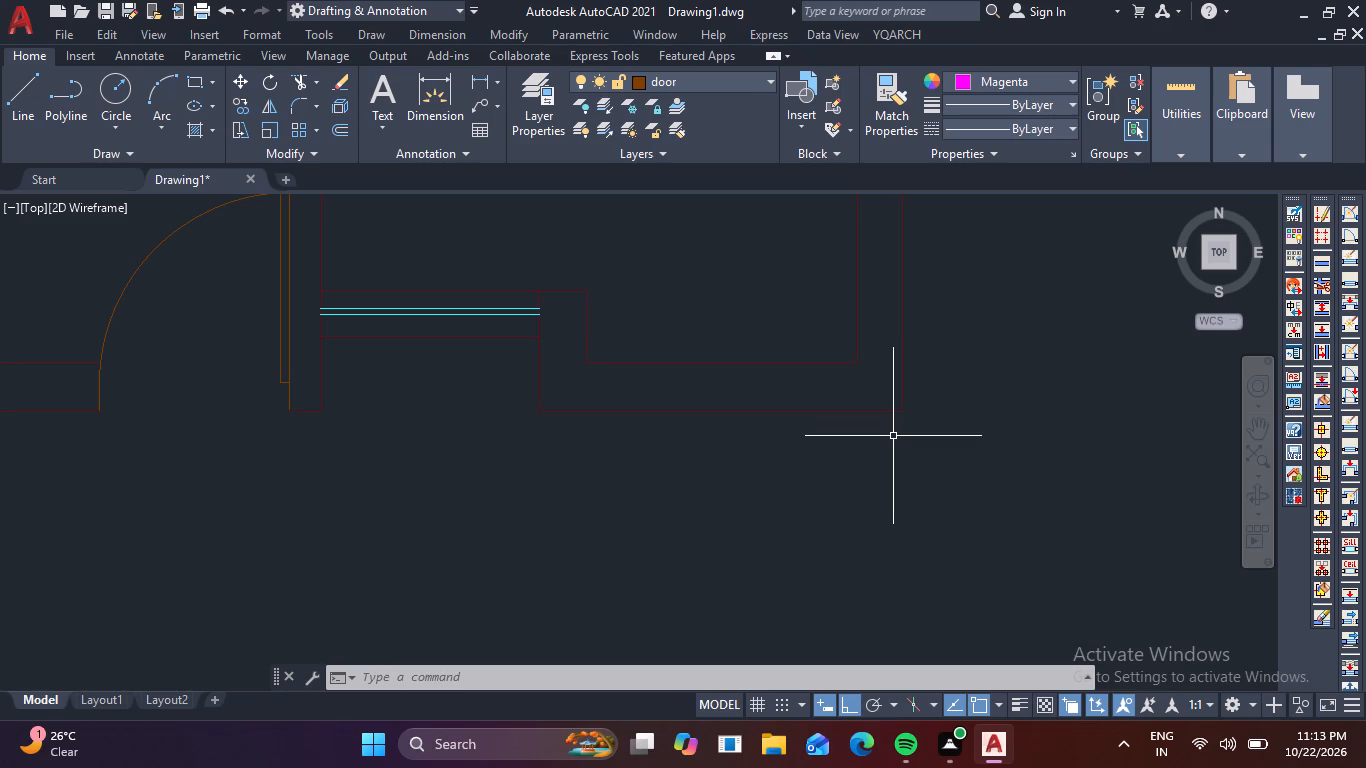
{"action": "middle_click_drag", "start_coordinate": [890, 437], "coordinate": [572, 481]}
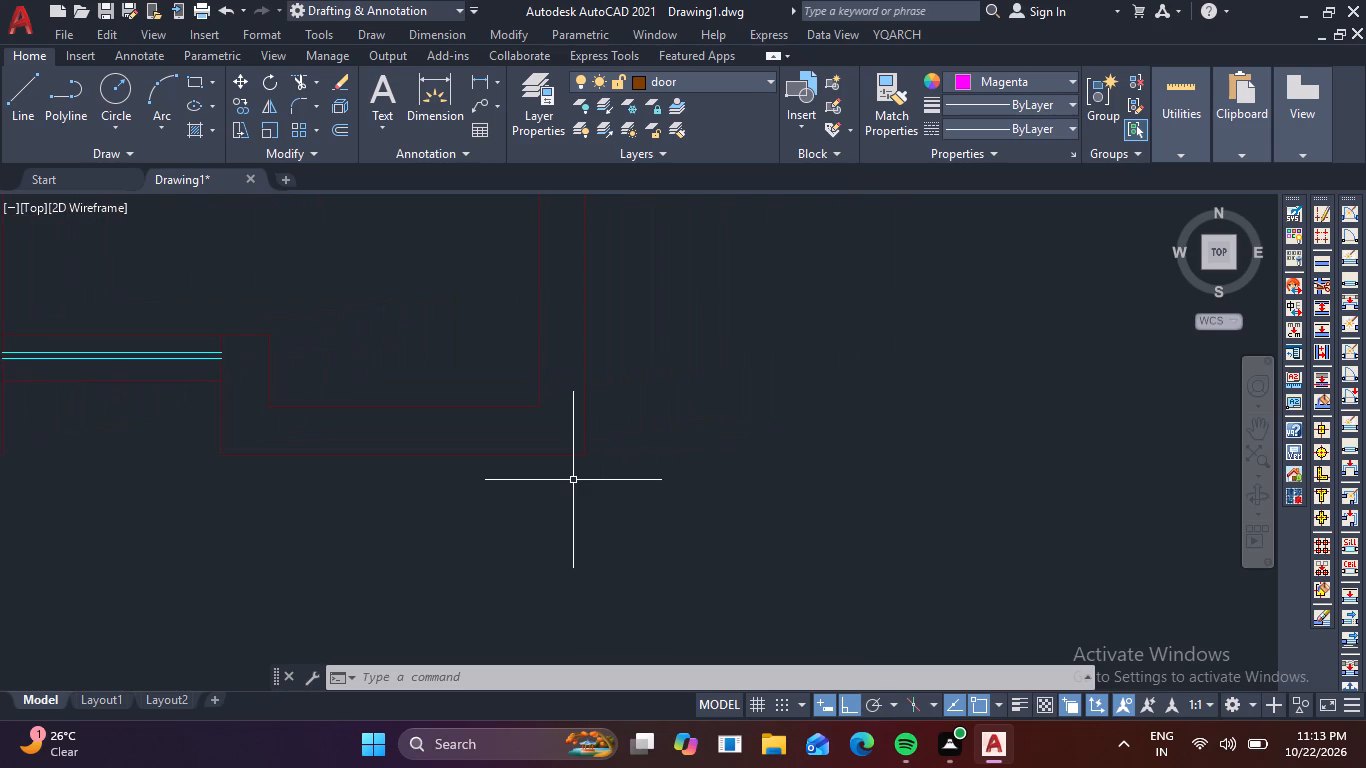
{"action": "scroll", "coordinate": [575, 478], "scroll_direction": "down", "scroll_amount": 2}
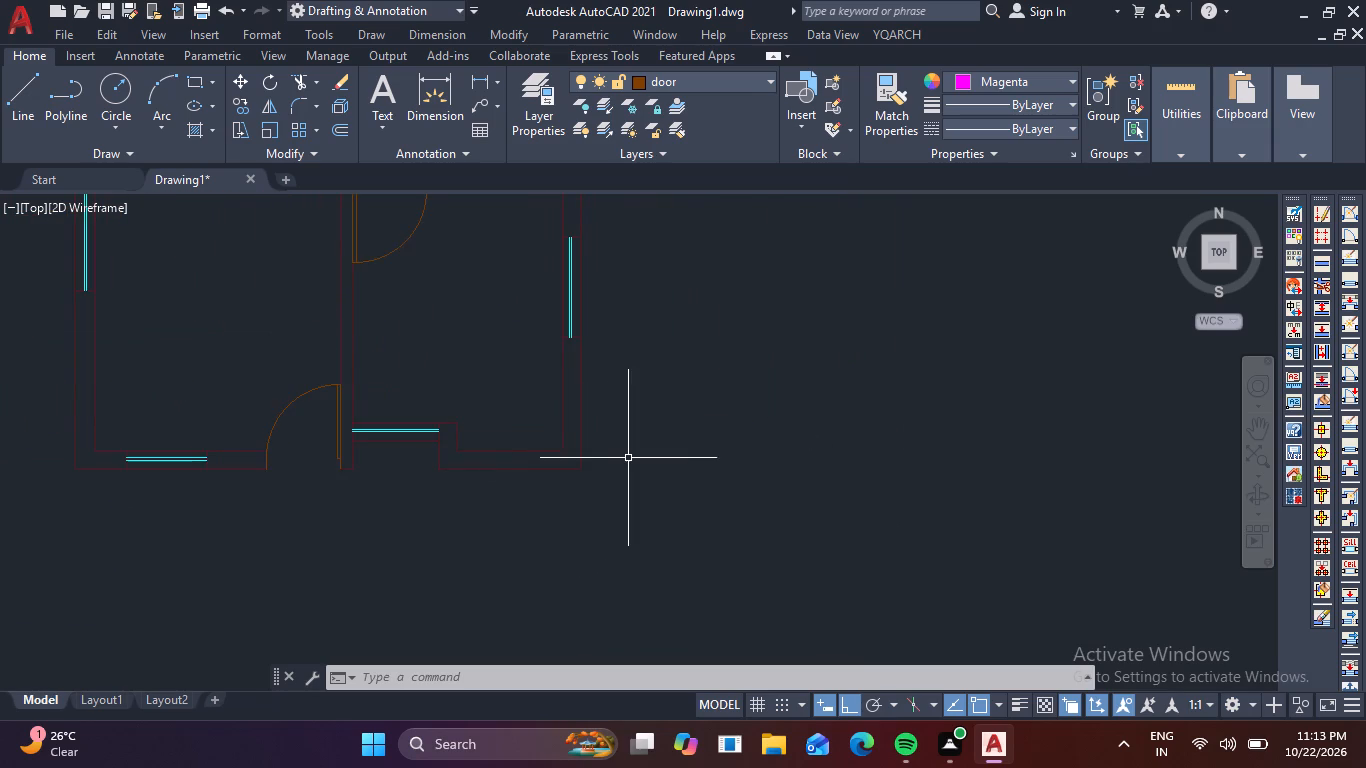
{"action": "scroll", "coordinate": [629, 457], "scroll_direction": "down", "scroll_amount": 1}
{"action": "middle_click_drag", "start_coordinate": [634, 455], "coordinate": [543, 531]}
{"action": "scroll", "coordinate": [565, 340], "scroll_direction": "up", "scroll_amount": 1}
{"action": "middle_click_drag", "start_coordinate": [564, 338], "coordinate": [485, 444]}
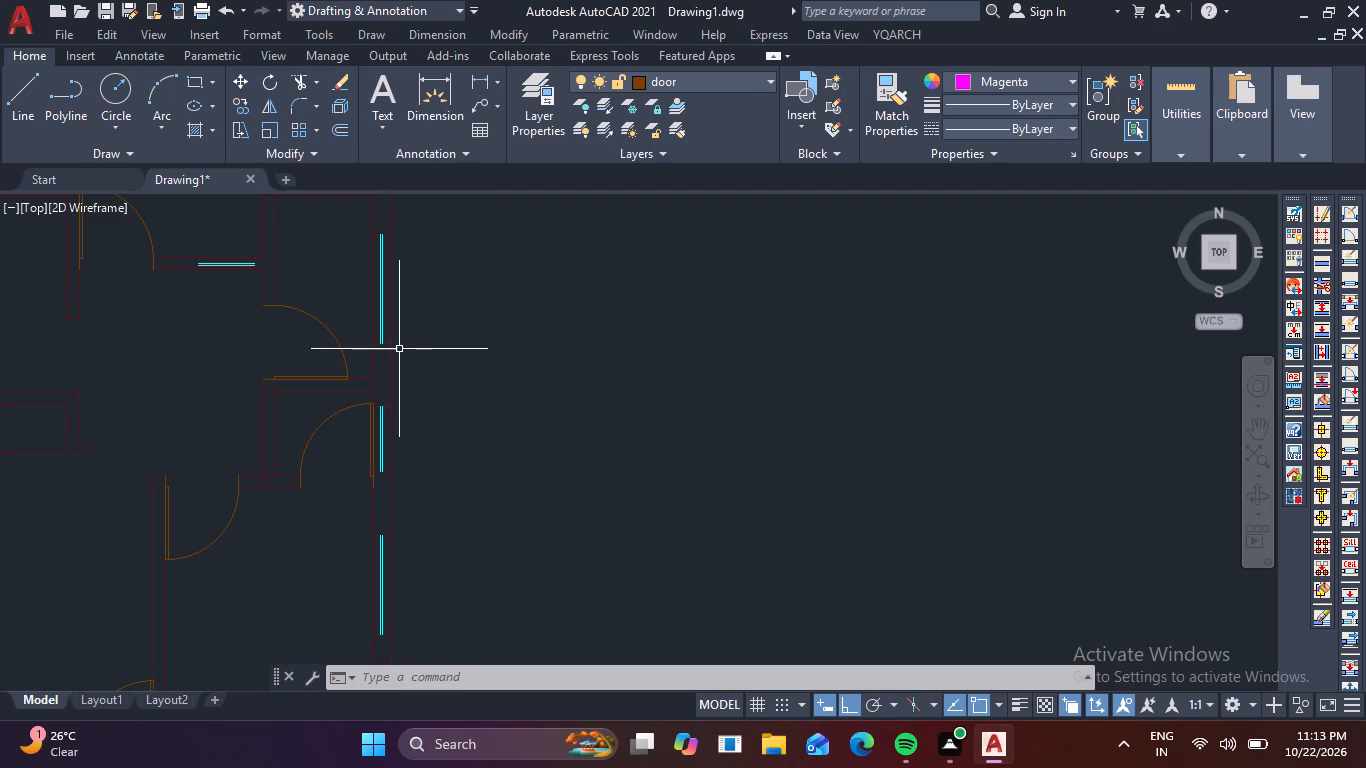
{"action": "type", "text": "l"}
{"action": "key", "text": "space"}
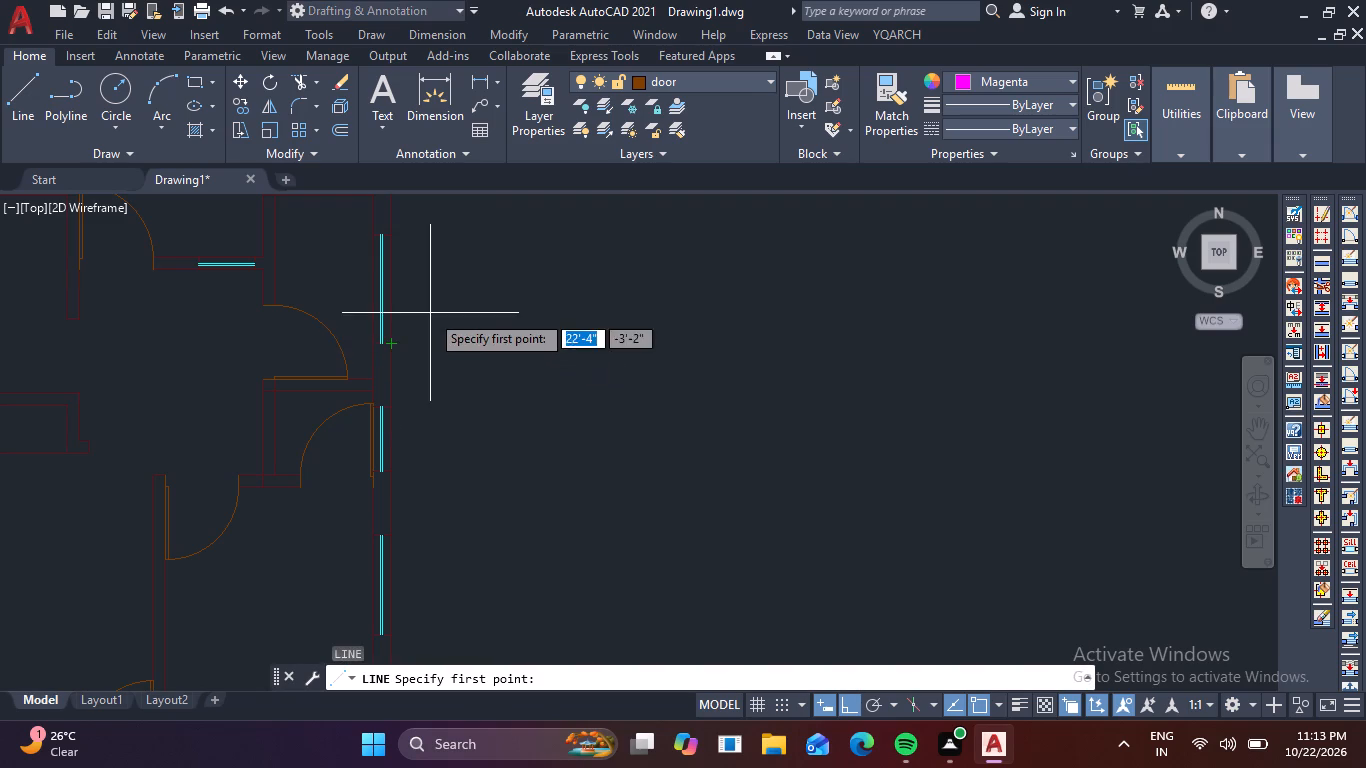
{"action": "left_click", "coordinate": [394, 341]}
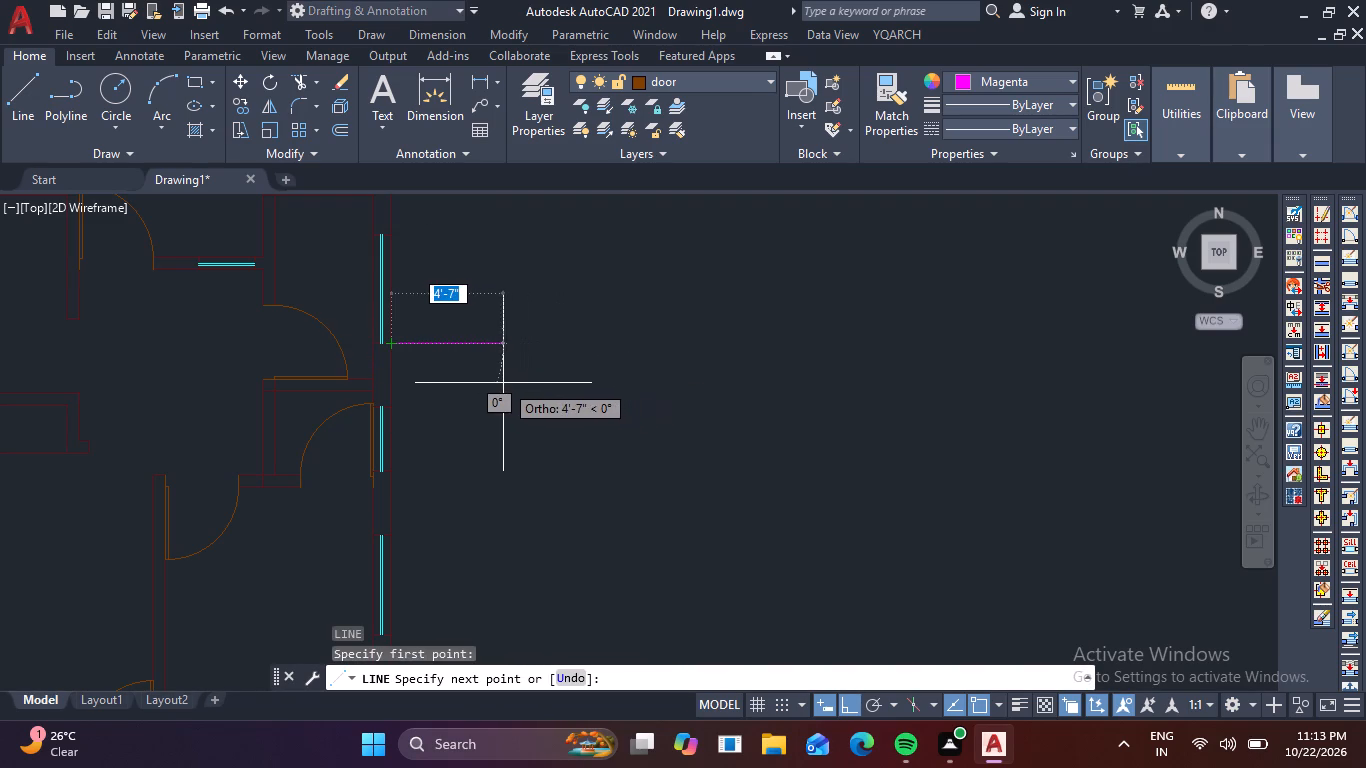
{"action": "left_click", "coordinate": [485, 352]}
{"action": "scroll", "coordinate": [530, 486], "scroll_direction": "down", "scroll_amount": 1}
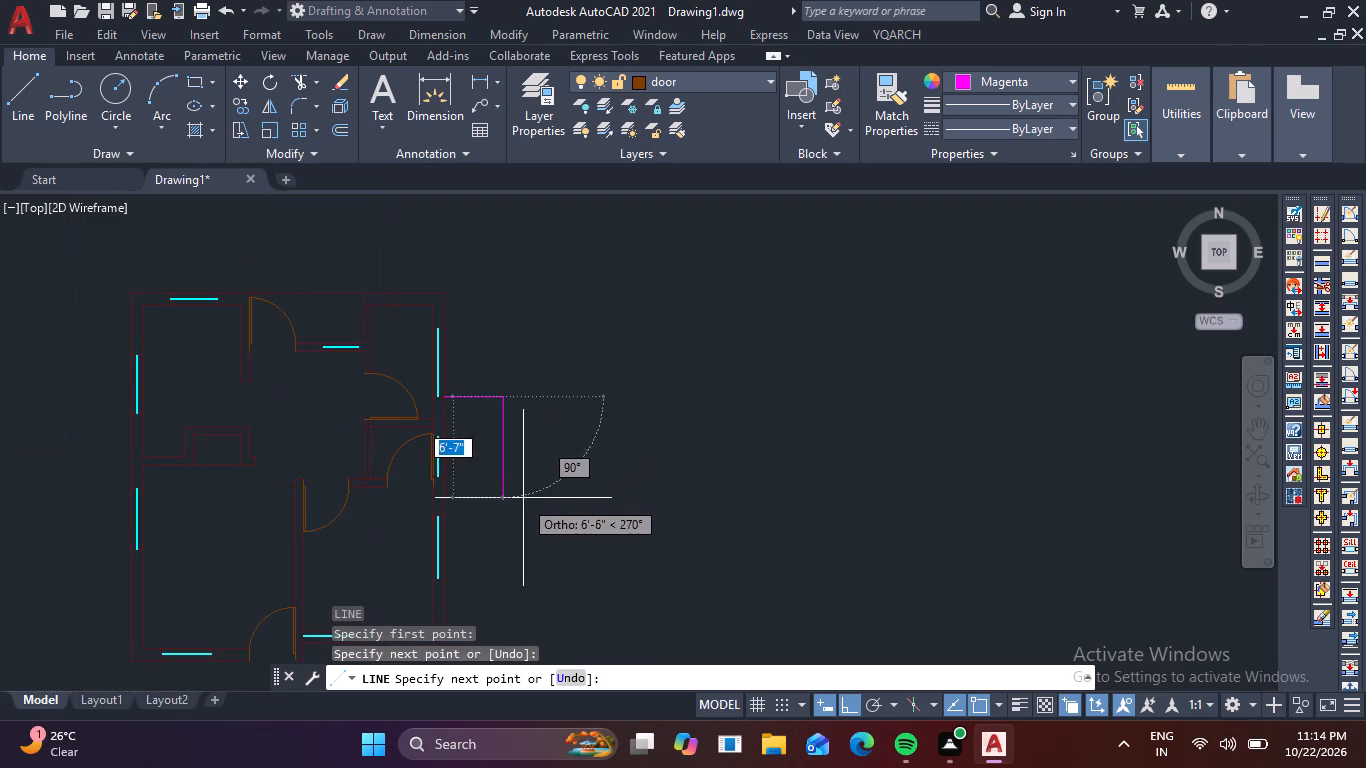
{"action": "middle_click_drag", "start_coordinate": [520, 505], "coordinate": [504, 387]}
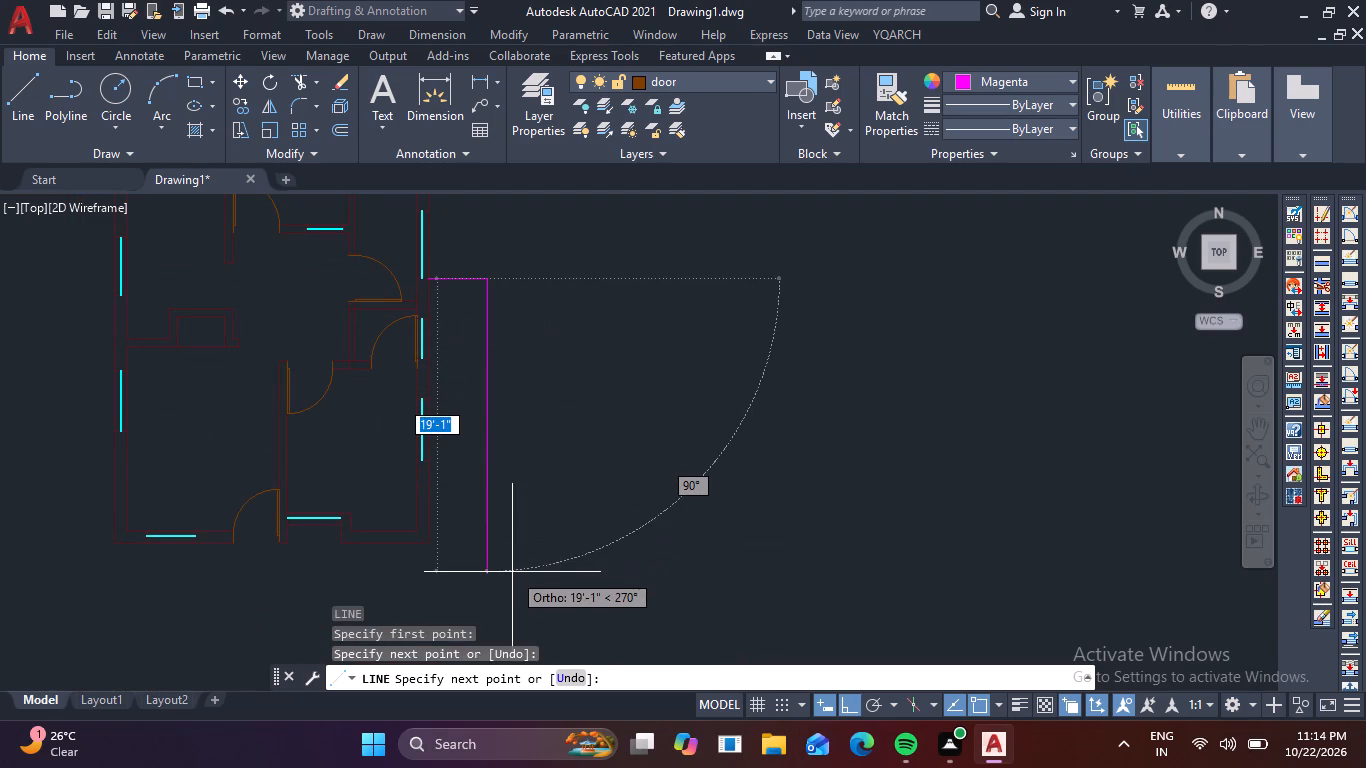
{"action": "scroll", "coordinate": [507, 588], "scroll_direction": "up", "scroll_amount": 2}
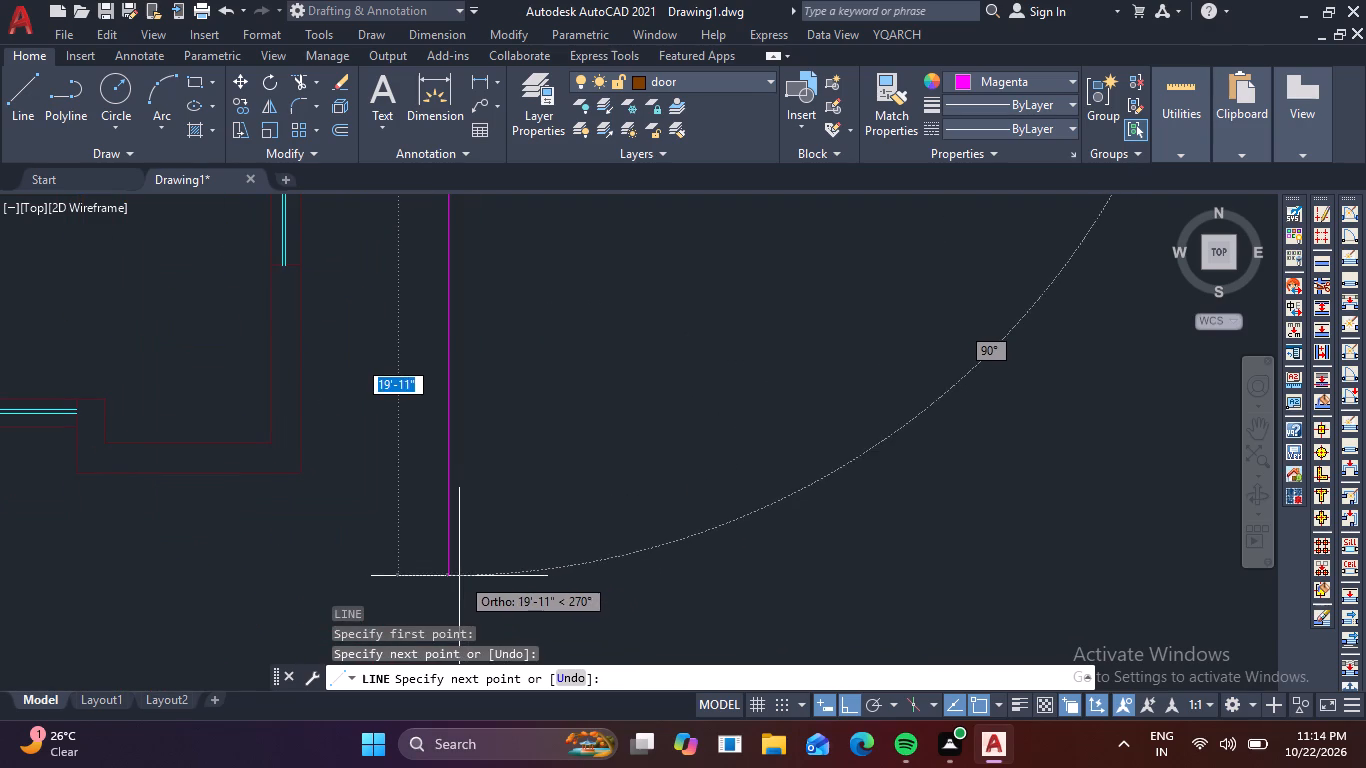
{"action": "left_click", "coordinate": [452, 578]}
Continue the magenta outline about 9'-7" left to align with the stepped wall's corner, and up to that corner.
{"action": "middle_click_drag", "start_coordinate": [351, 565], "coordinate": [481, 572]}
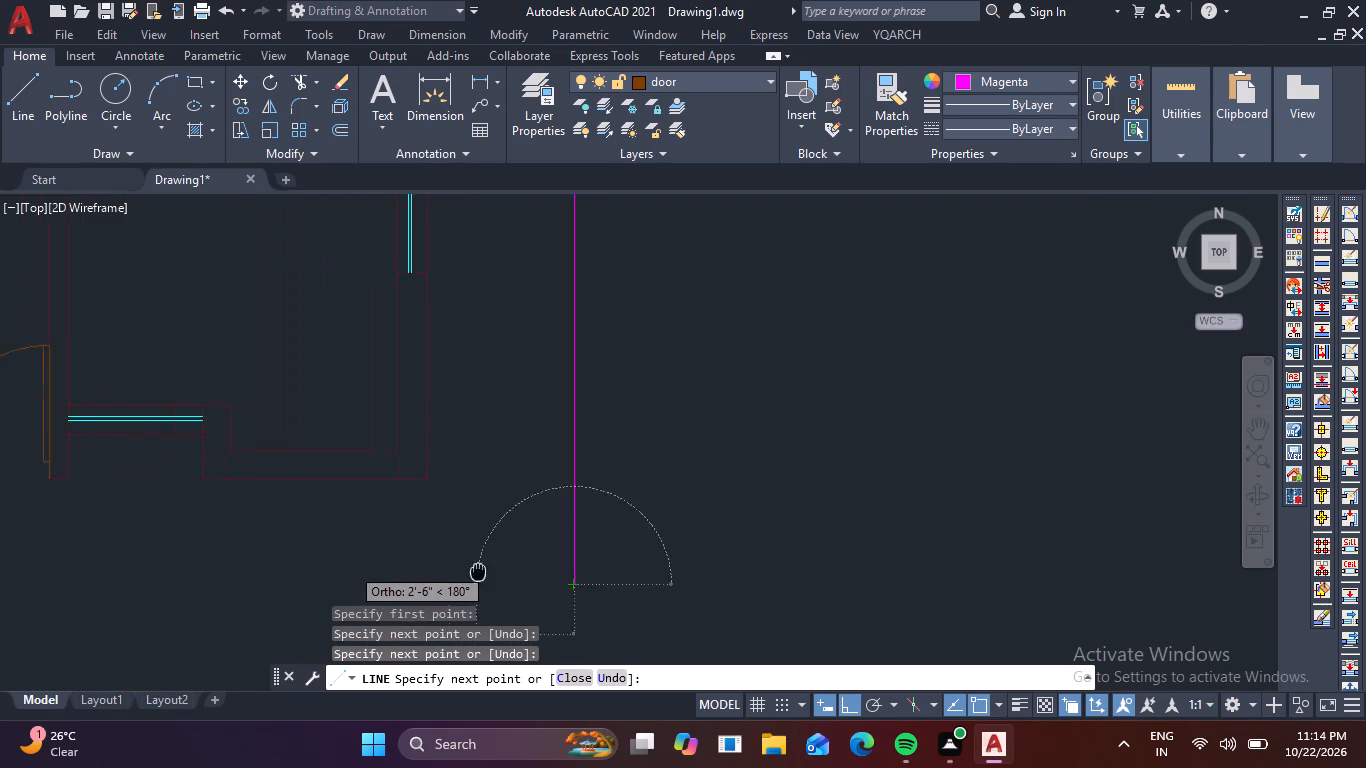
{"action": "middle_click_drag", "start_coordinate": [481, 572], "coordinate": [632, 566]}
{"action": "middle_click_drag", "start_coordinate": [513, 582], "coordinate": [638, 479]}
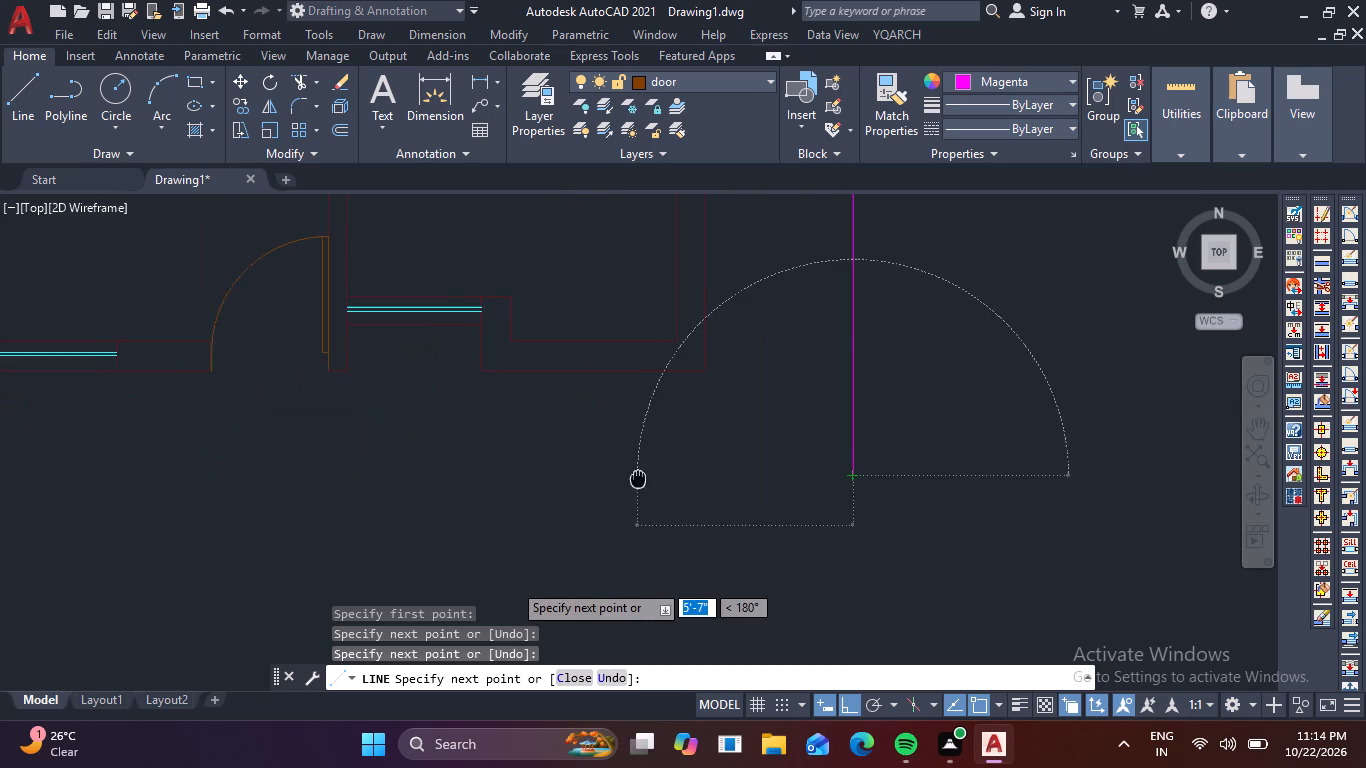
{"action": "middle_click_drag", "start_coordinate": [638, 479], "coordinate": [645, 479]}
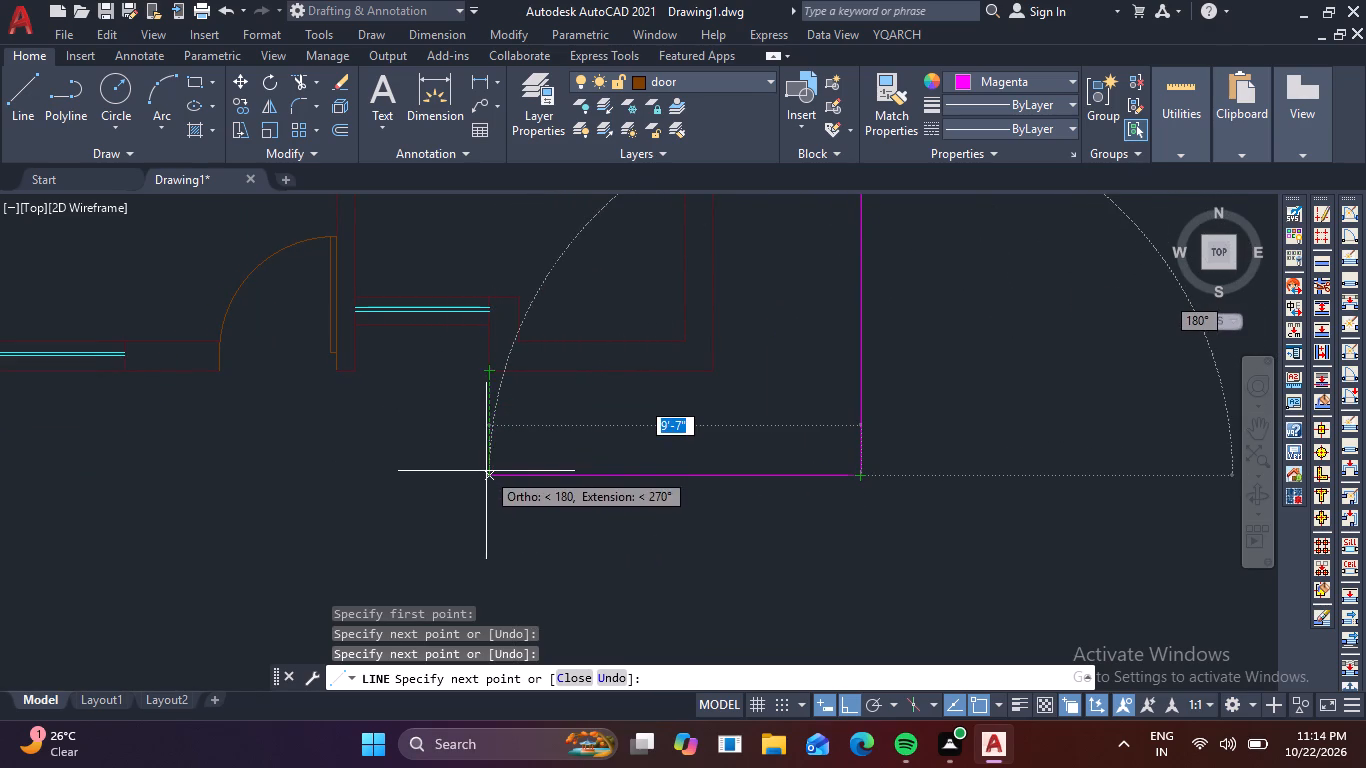
{"action": "left_click", "coordinate": [486, 471]}
{"action": "left_click", "coordinate": [489, 375]}
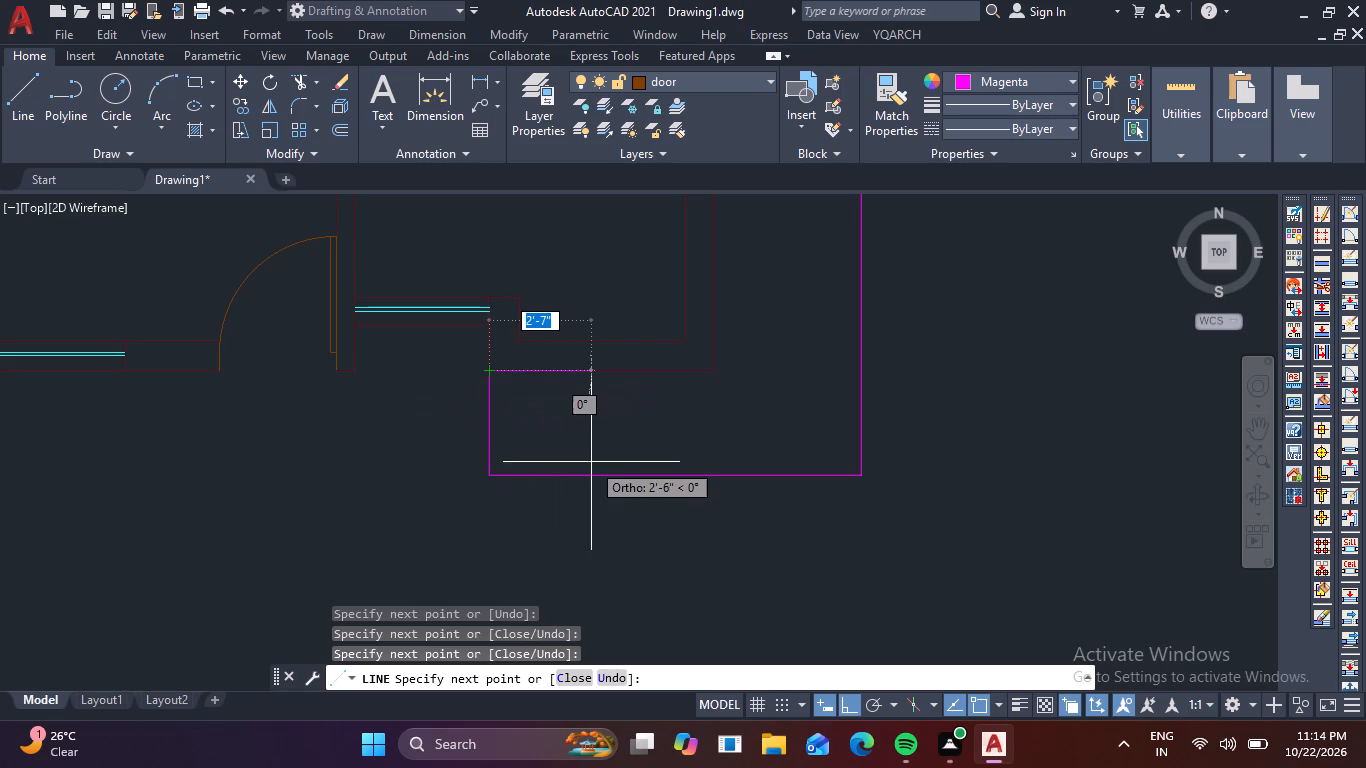
{"action": "key", "text": "Escape"}
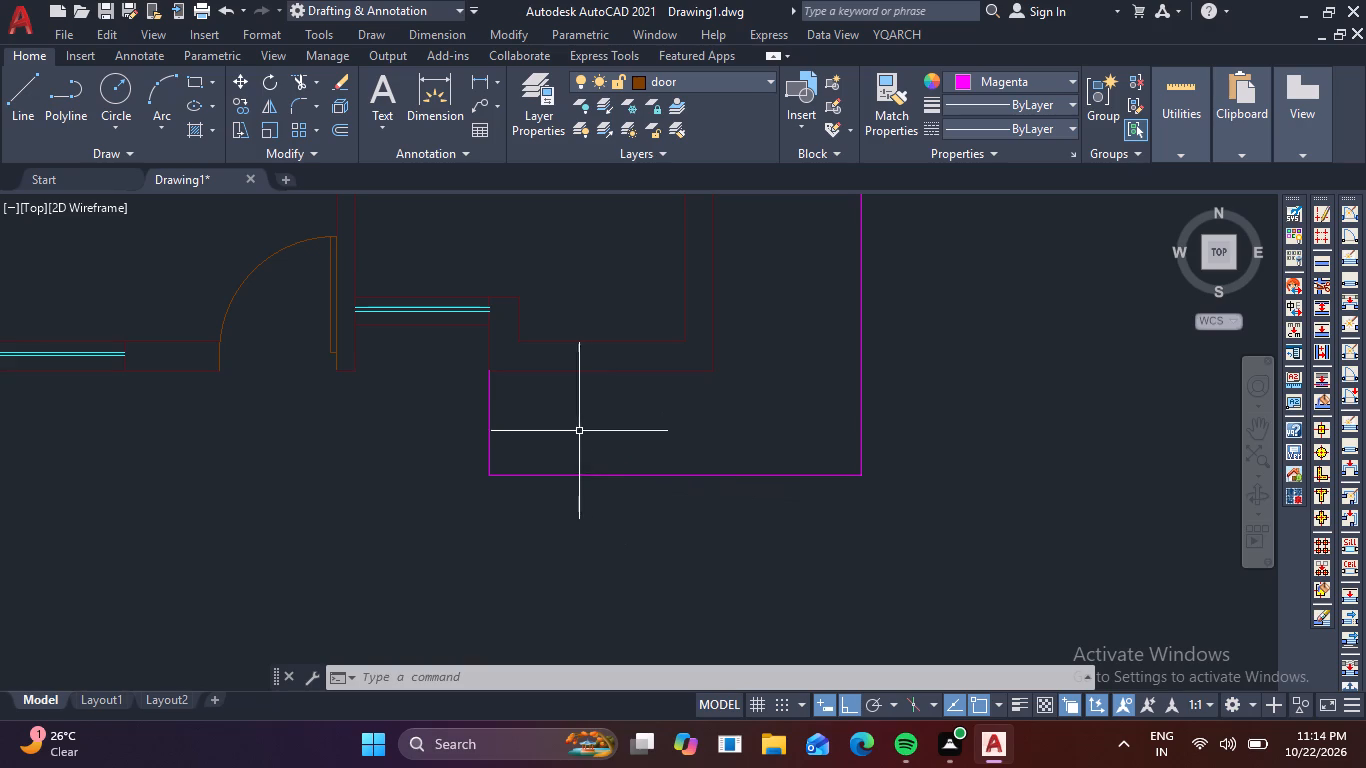
Offset the outline's short vertical end line 10" to the right seven times in succession to form the stair treads.
{"action": "key", "text": "o"}
{"action": "key", "text": "Return"}
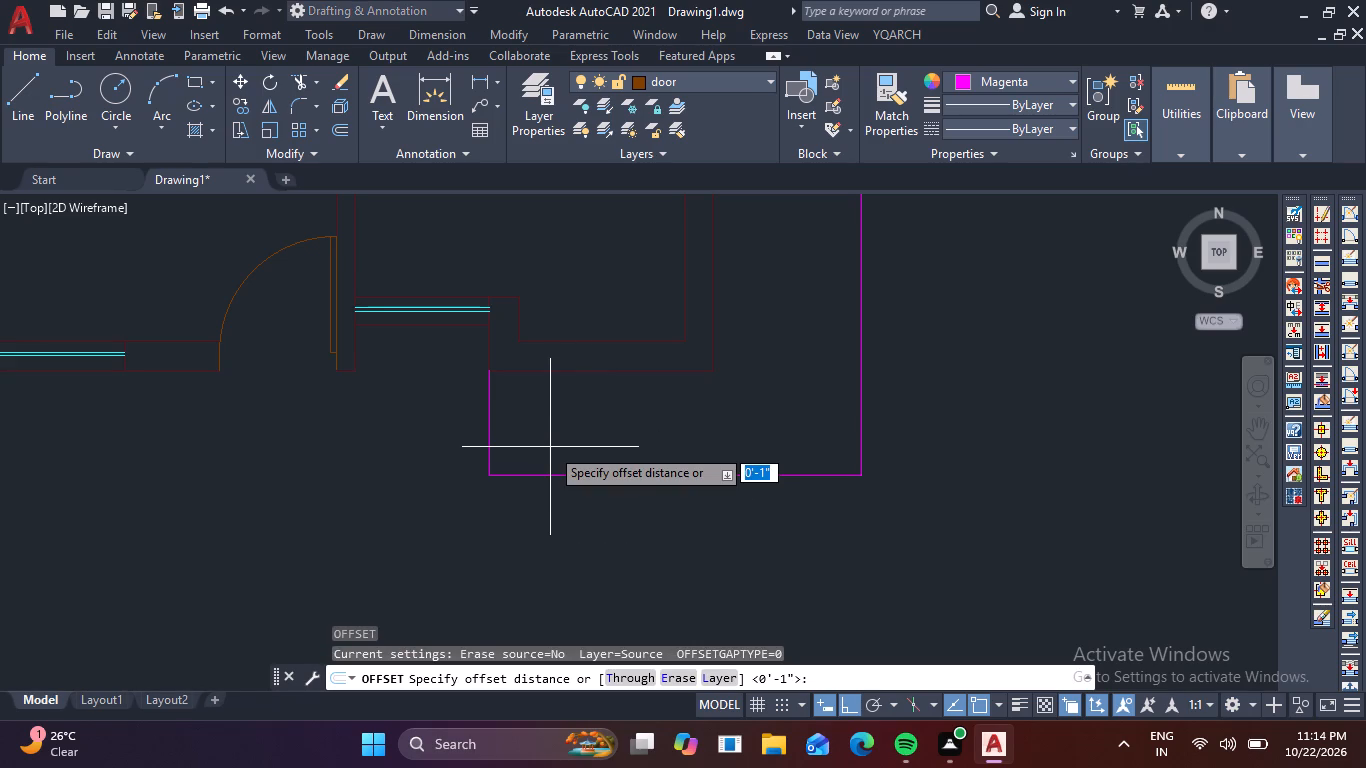
{"action": "key", "text": "1"}
{"action": "type", "text": "0"}
{"action": "key", "text": "space"}
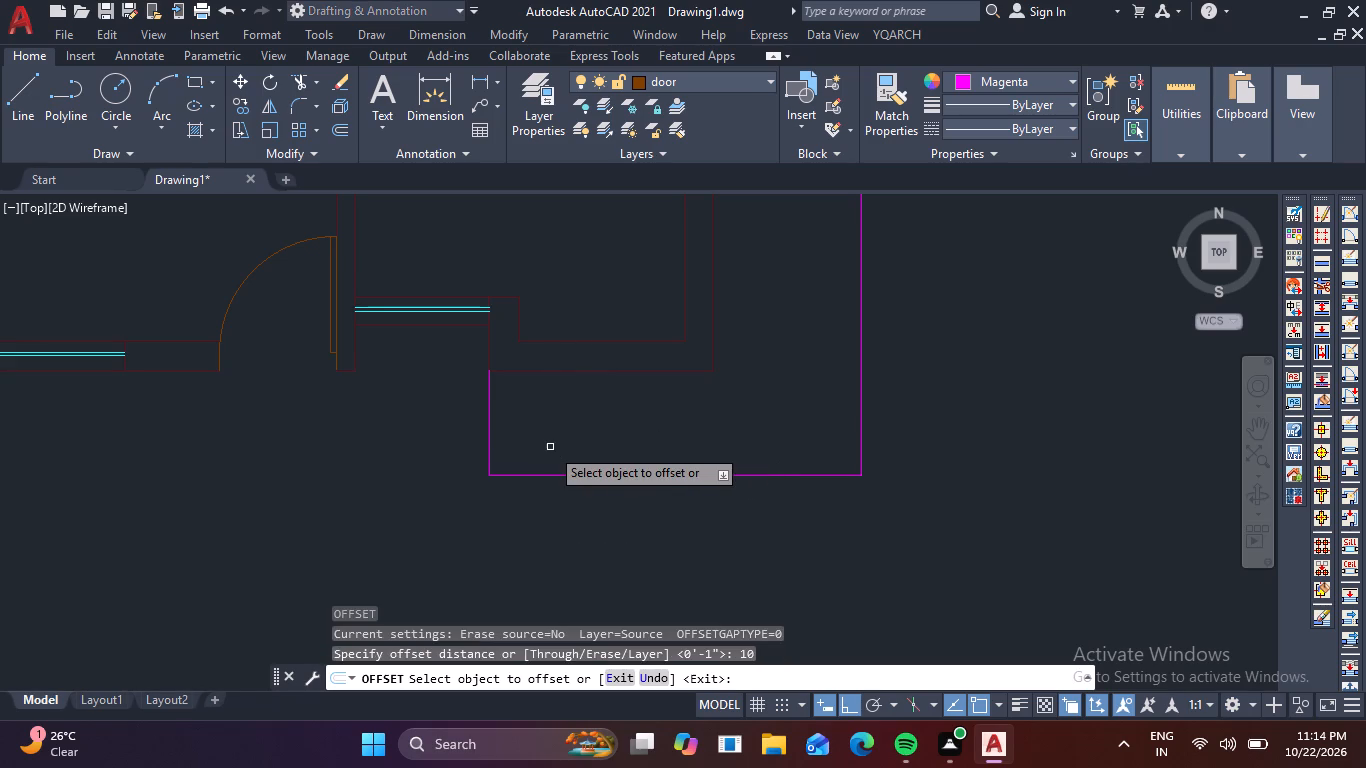
{"action": "left_click", "coordinate": [484, 435]}
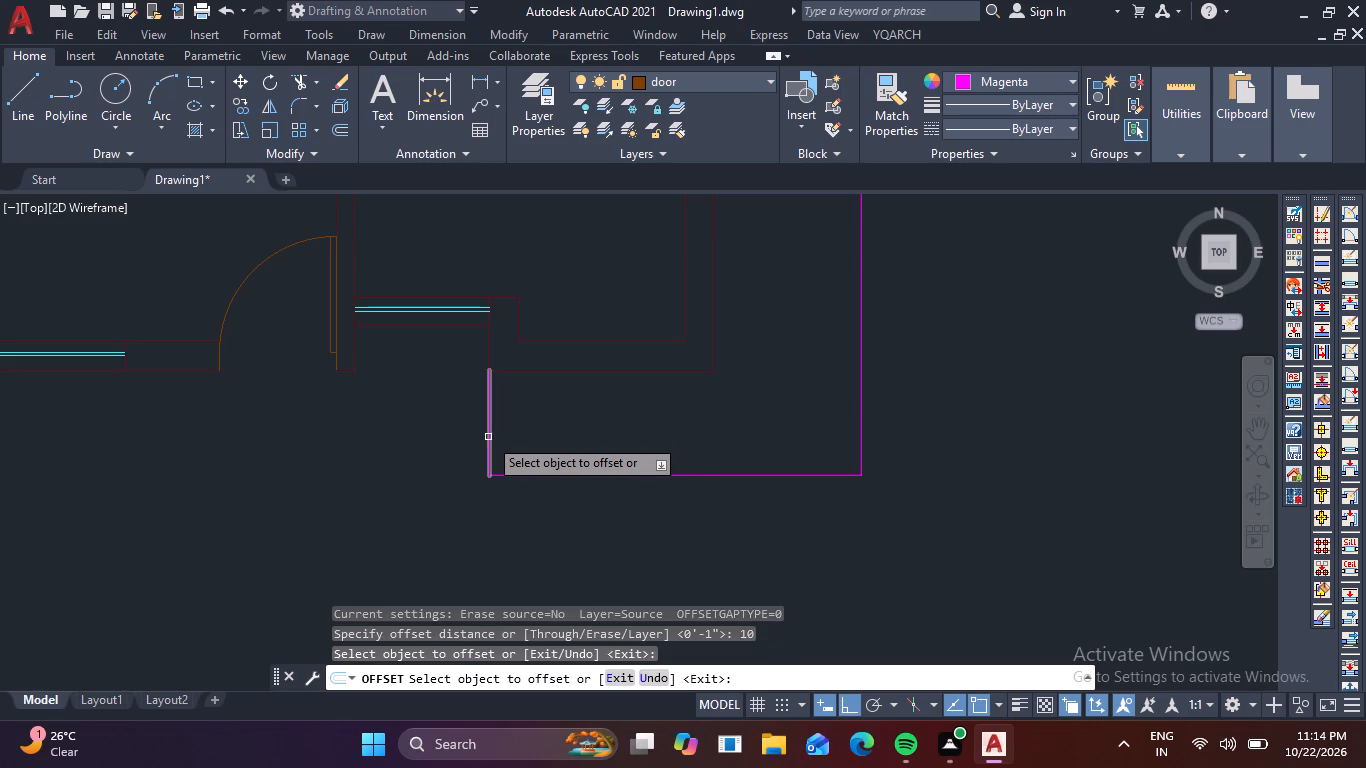
{"action": "left_click", "coordinate": [488, 437]}
{"action": "right_click", "coordinate": [488, 437]}
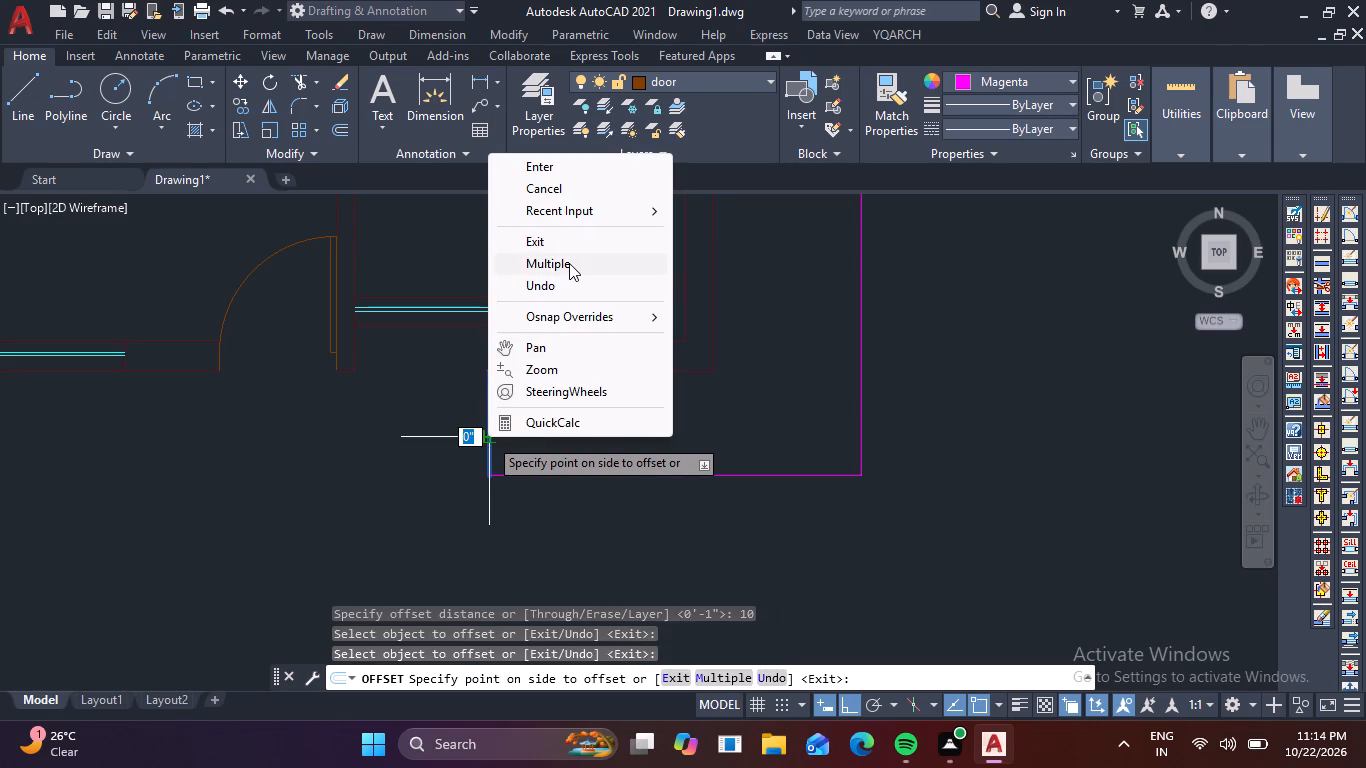
{"action": "left_click", "coordinate": [569, 263]}
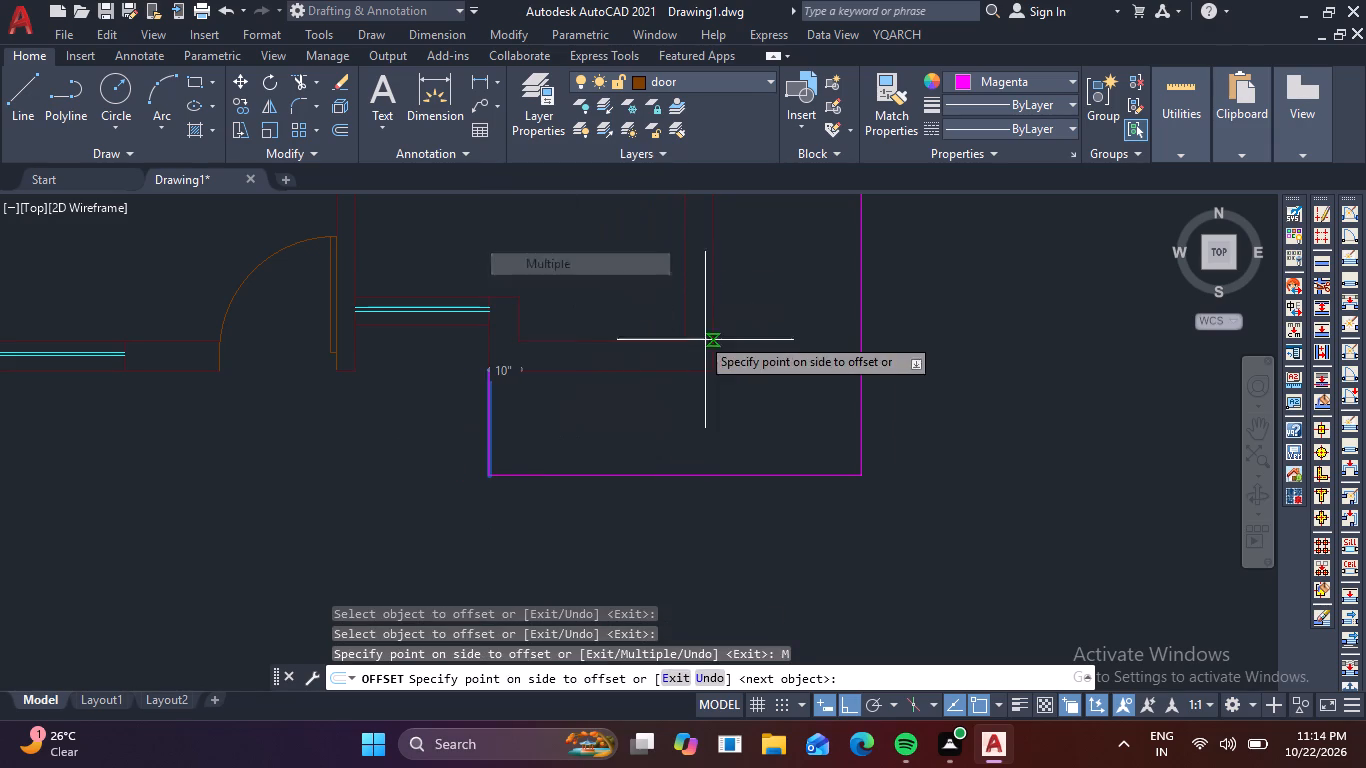
{"action": "left_click", "coordinate": [906, 423]}
{"action": "double_click", "coordinate": [956, 409]}
{"action": "left_click_drag", "start_coordinate": [973, 400], "coordinate": [982, 399]}
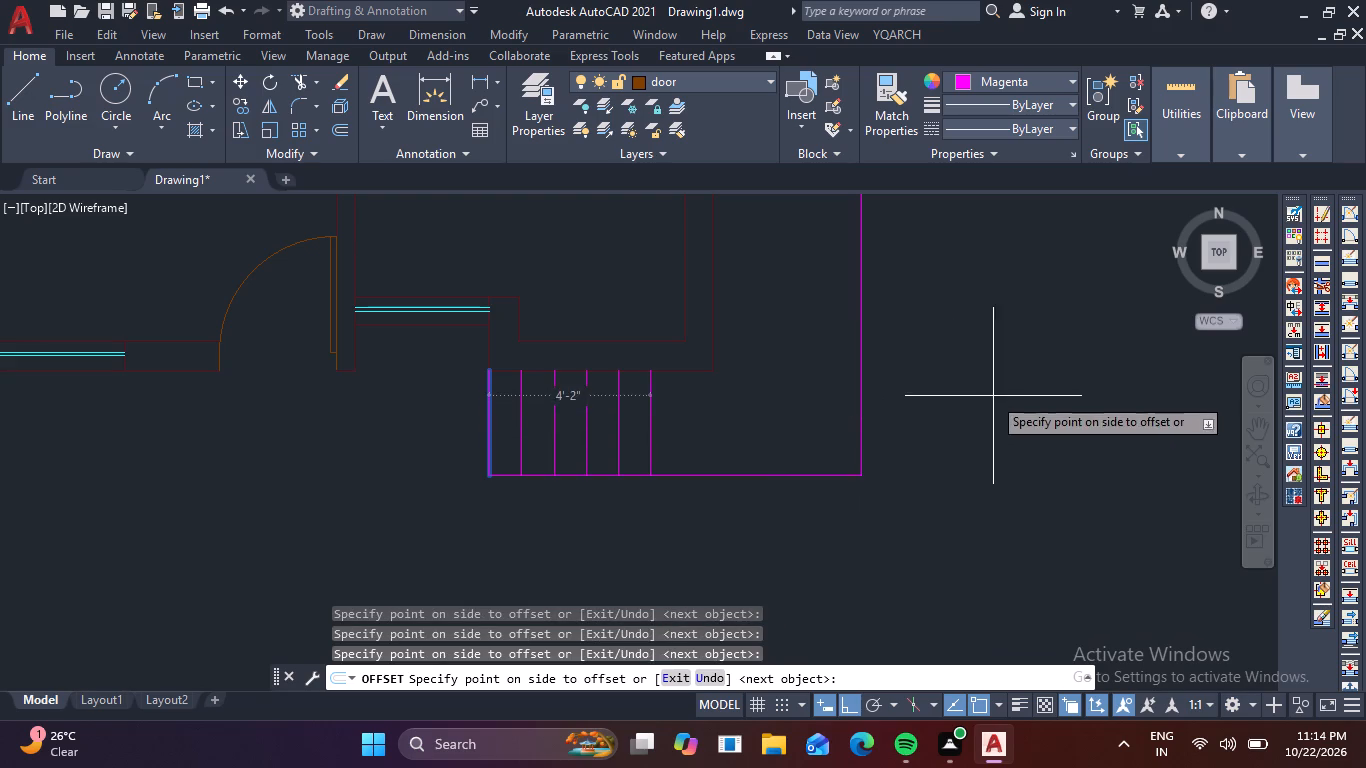
{"action": "left_click", "coordinate": [993, 396]}
{"action": "left_click", "coordinate": [1009, 389]}
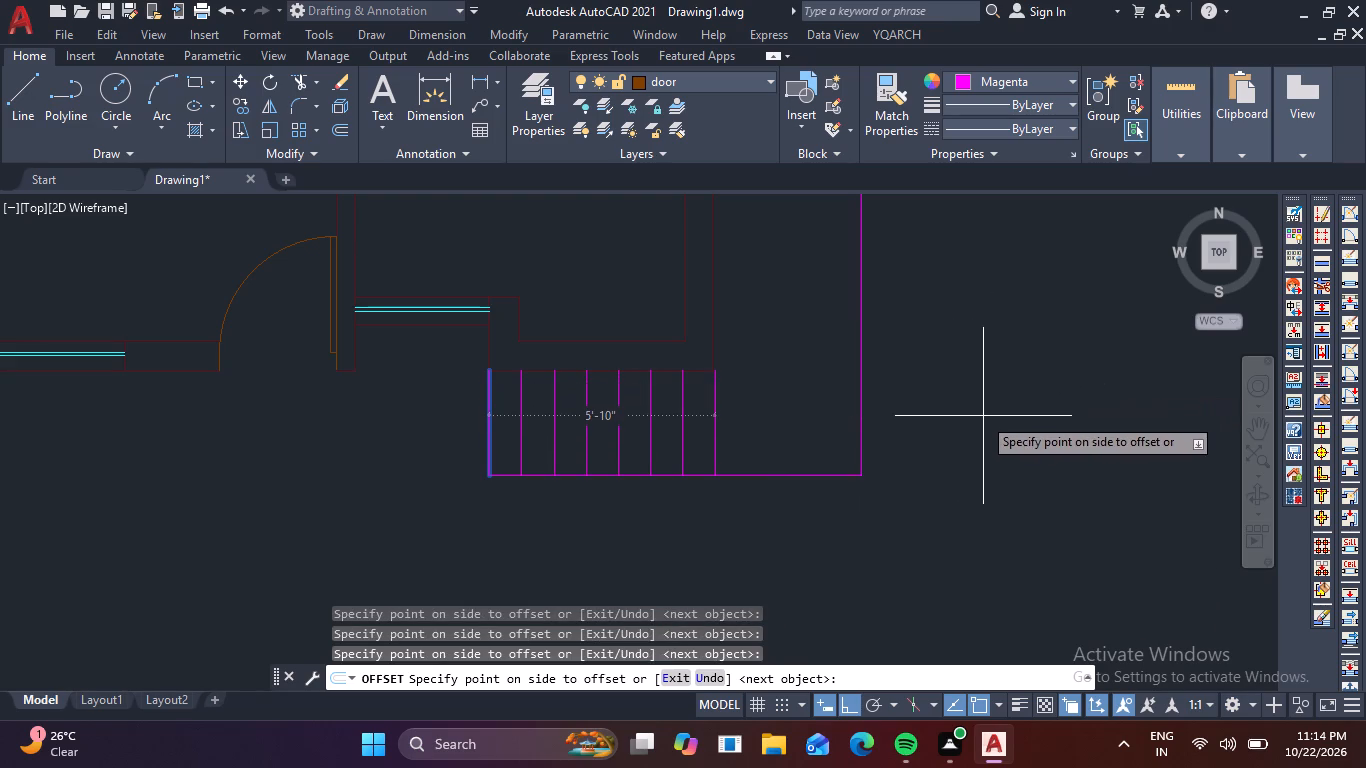
{"action": "left_click", "coordinate": [998, 417]}
{"action": "key", "text": "Escape"}
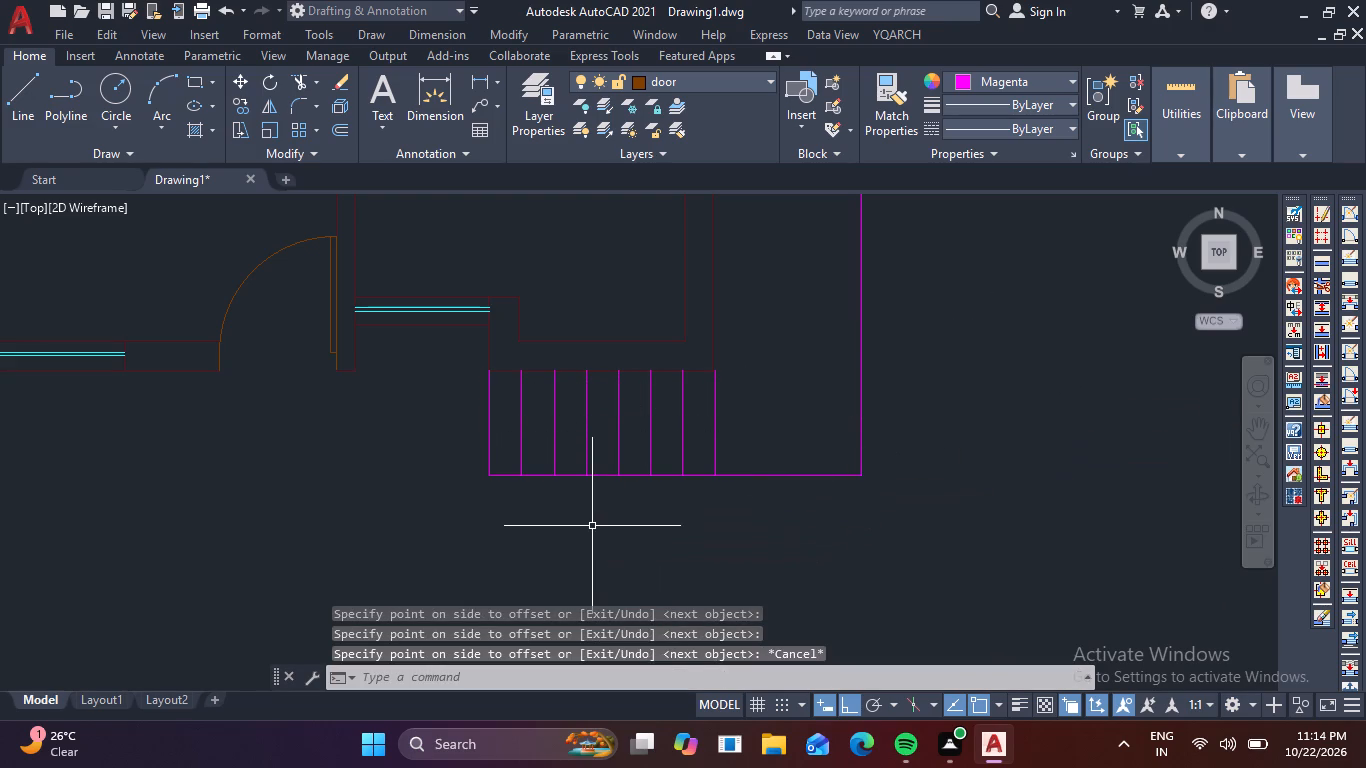
Draw a magenta horizontal line about 3'-9" long from the last tread's upper end at the wall corner to the outer stair line.
{"action": "type", "text": "l"}
{"action": "key", "text": "space"}
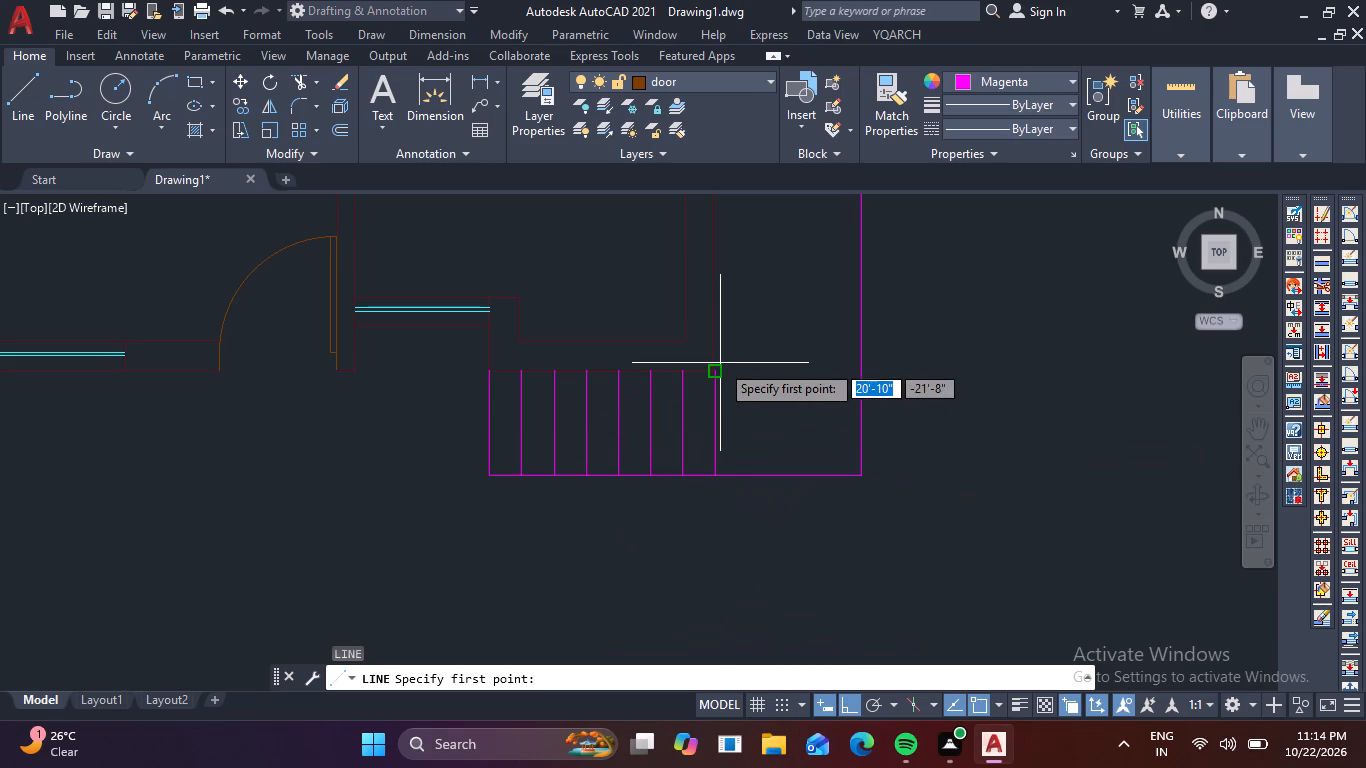
{"action": "scroll", "coordinate": [717, 373], "scroll_direction": "up", "scroll_amount": 2}
{"action": "left_click", "coordinate": [709, 368]}
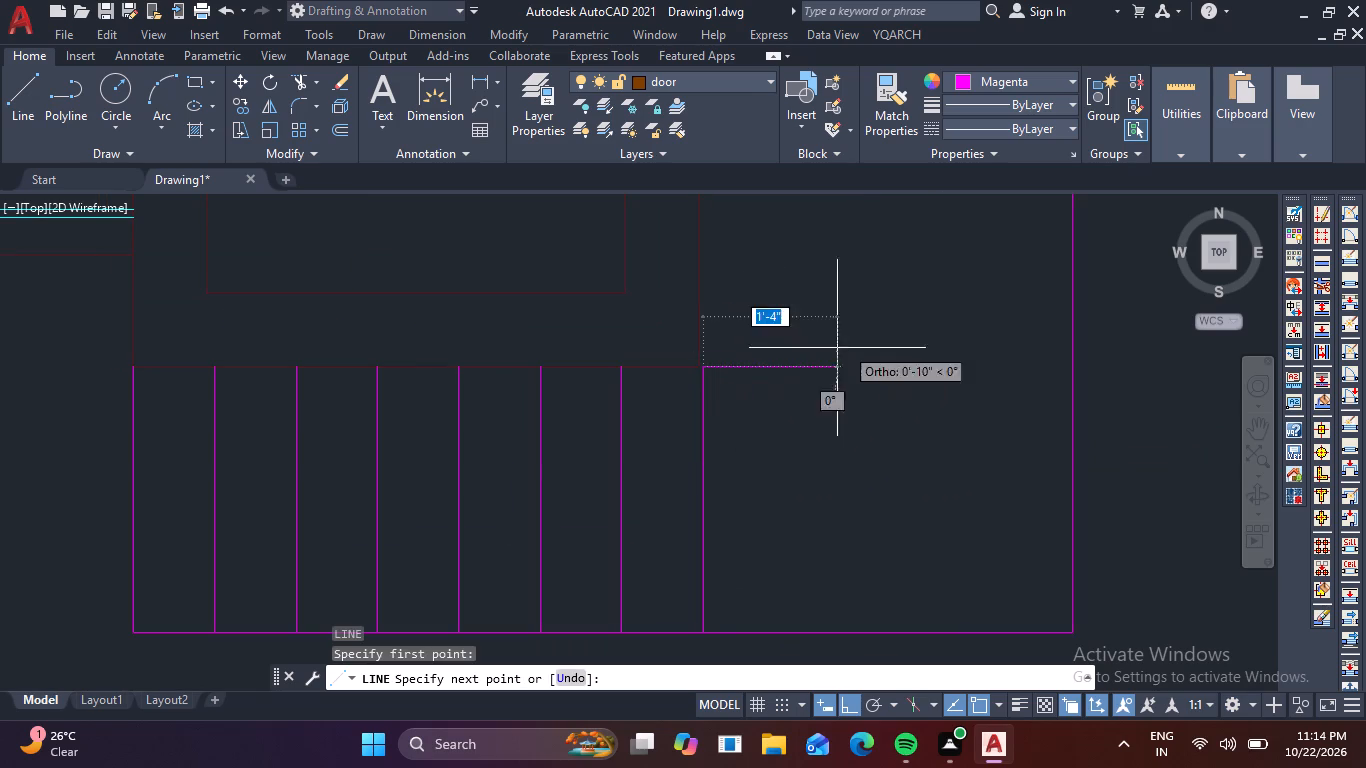
{"action": "left_click", "coordinate": [1066, 365]}
{"action": "key", "text": "Escape"}
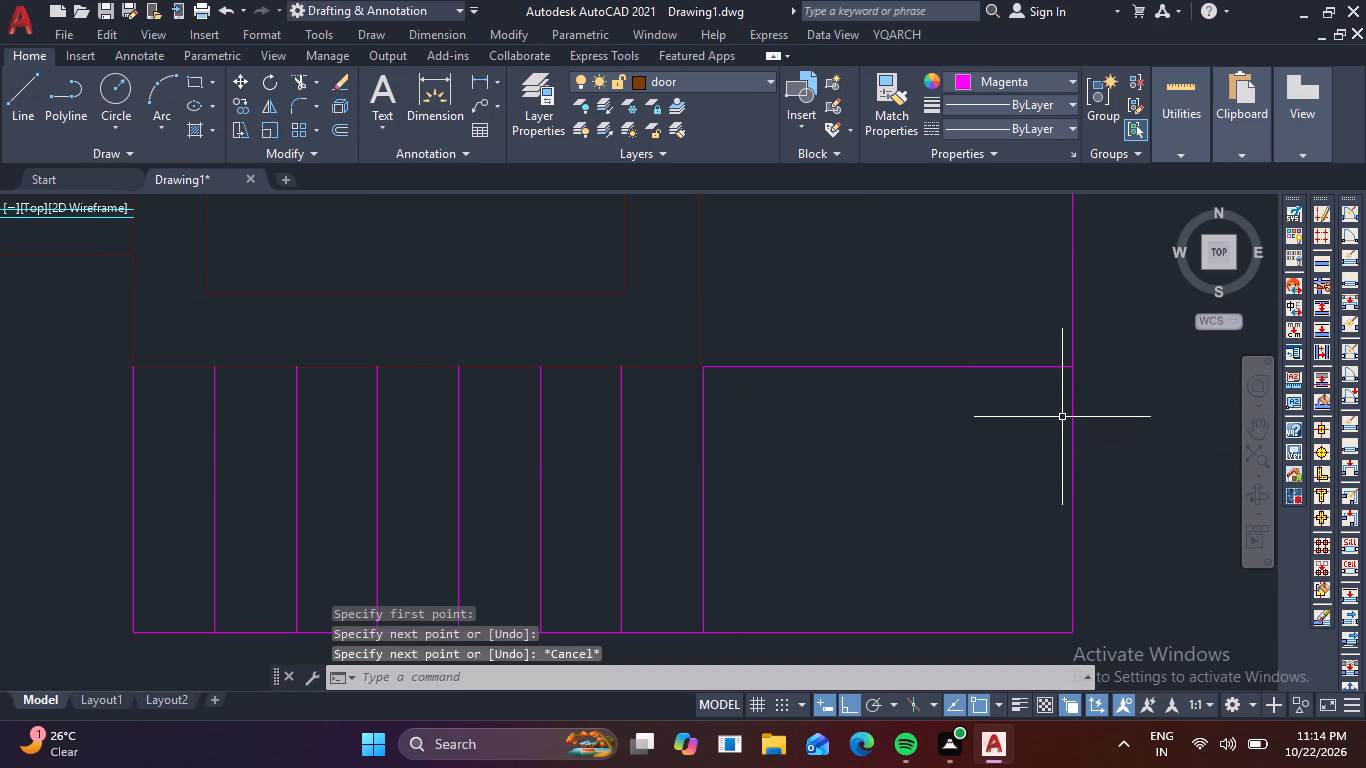
Offset the magenta horizontal line at the stair landing 10" upward thirteen times to form the side flight's treads.
{"action": "type", "text": "o"}
{"action": "key", "text": "space"}
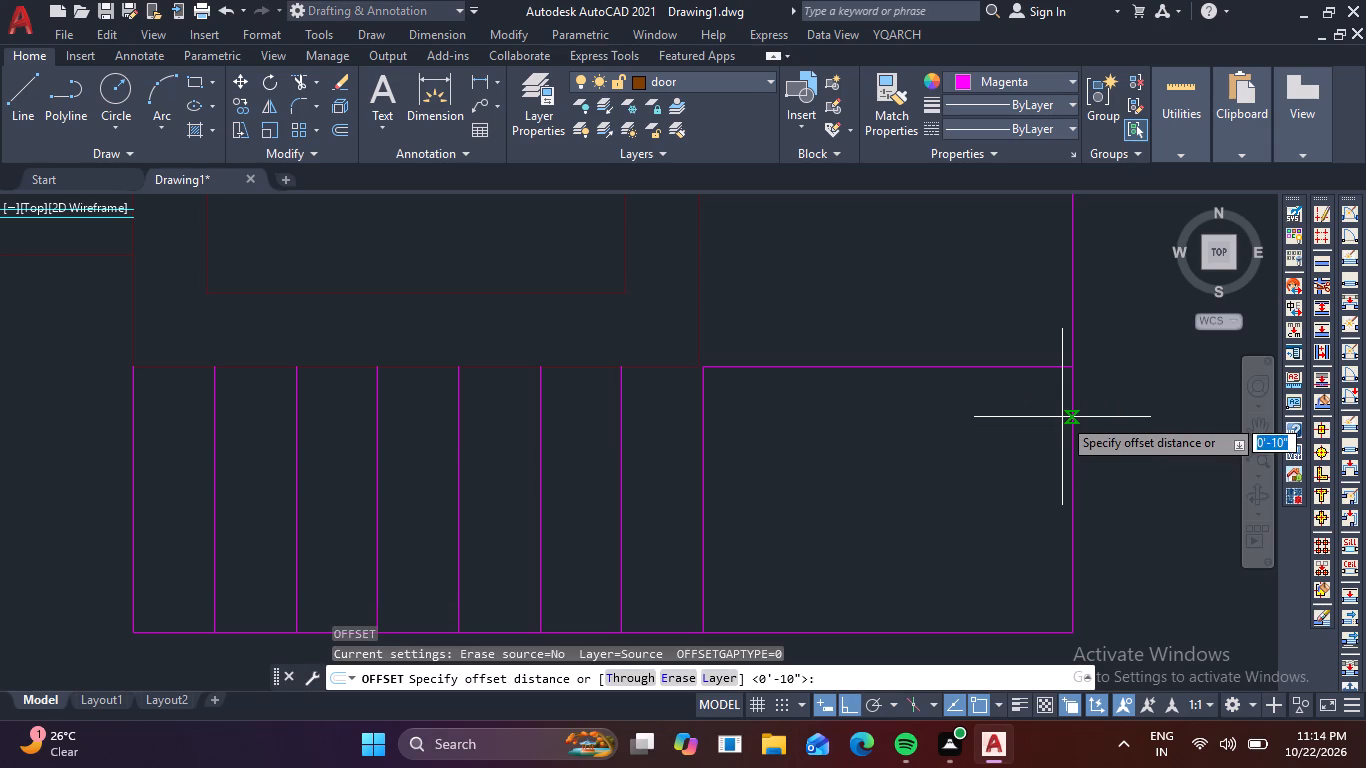
{"action": "scroll", "coordinate": [993, 481], "scroll_direction": "down", "scroll_amount": 1}
{"action": "middle_click_drag", "start_coordinate": [897, 550], "coordinate": [539, 642]}
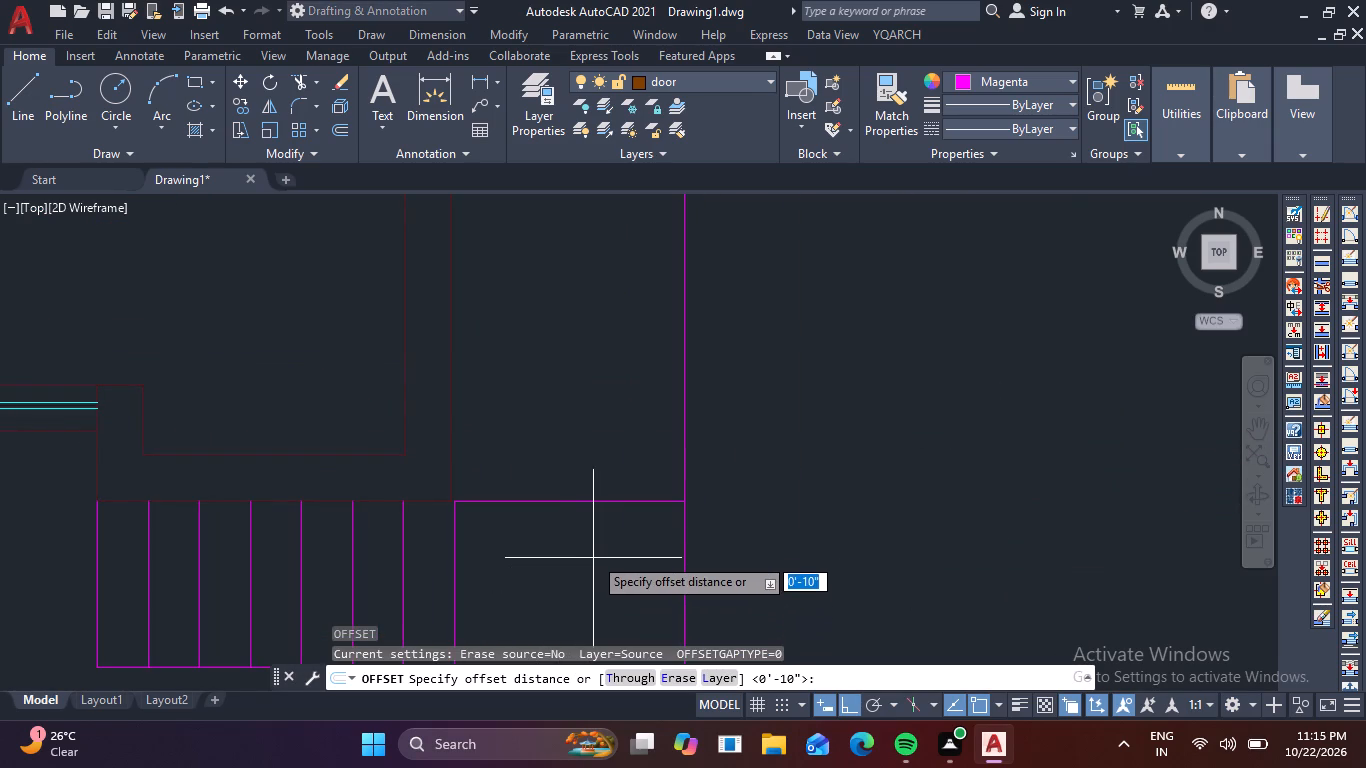
{"action": "key", "text": "1"}
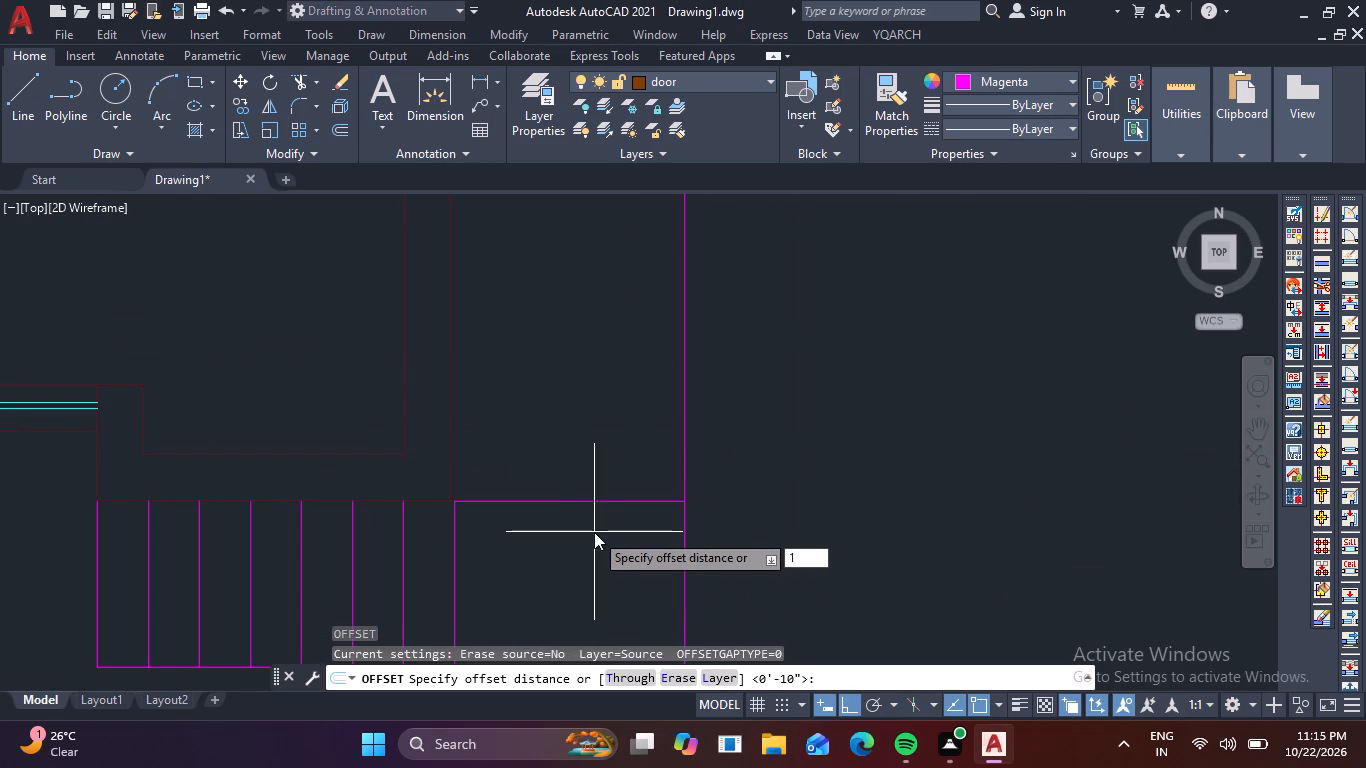
{"action": "type", "text": "0"}
{"action": "key", "text": "space"}
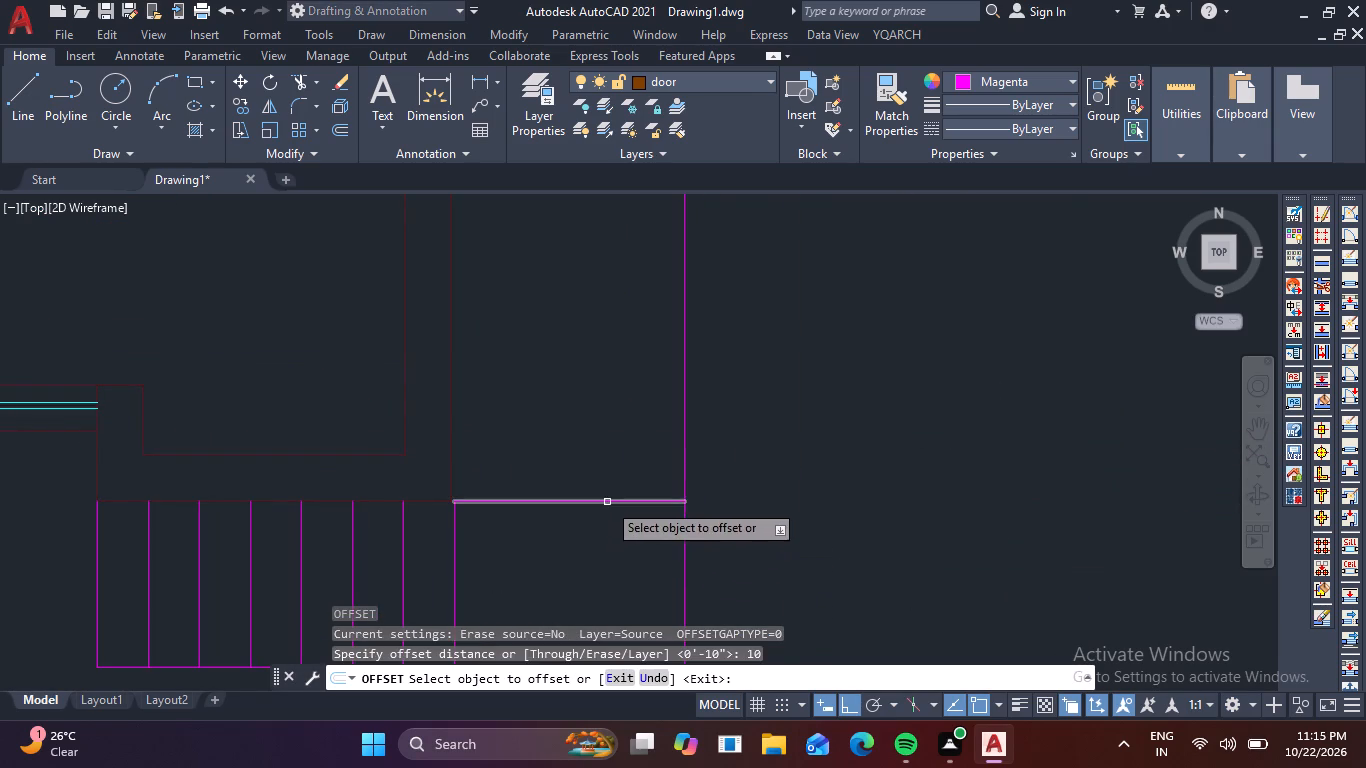
{"action": "left_click", "coordinate": [607, 502]}
{"action": "right_click", "coordinate": [607, 502]}
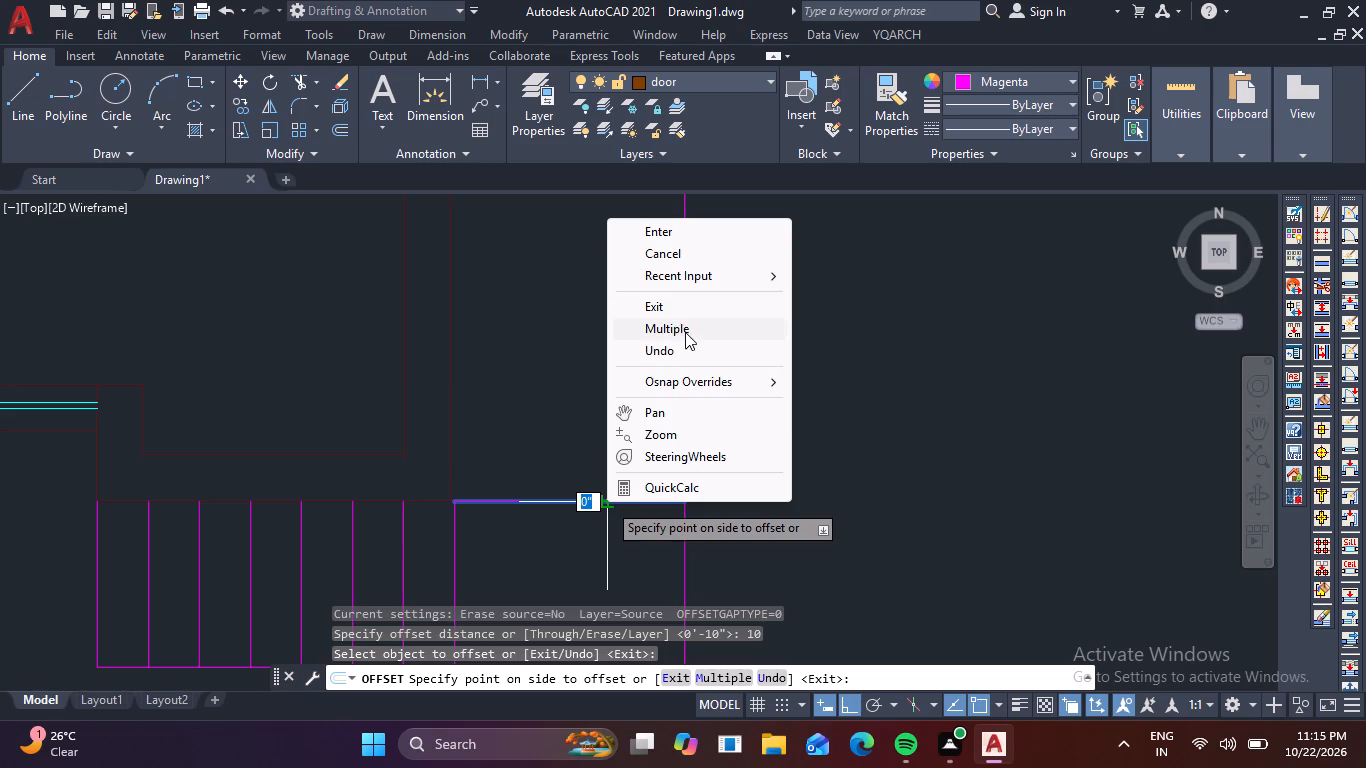
{"action": "left_click", "coordinate": [685, 332]}
{"action": "middle_click_drag", "start_coordinate": [866, 353], "coordinate": [840, 546]}
{"action": "scroll", "coordinate": [837, 531], "scroll_direction": "down", "scroll_amount": 2}
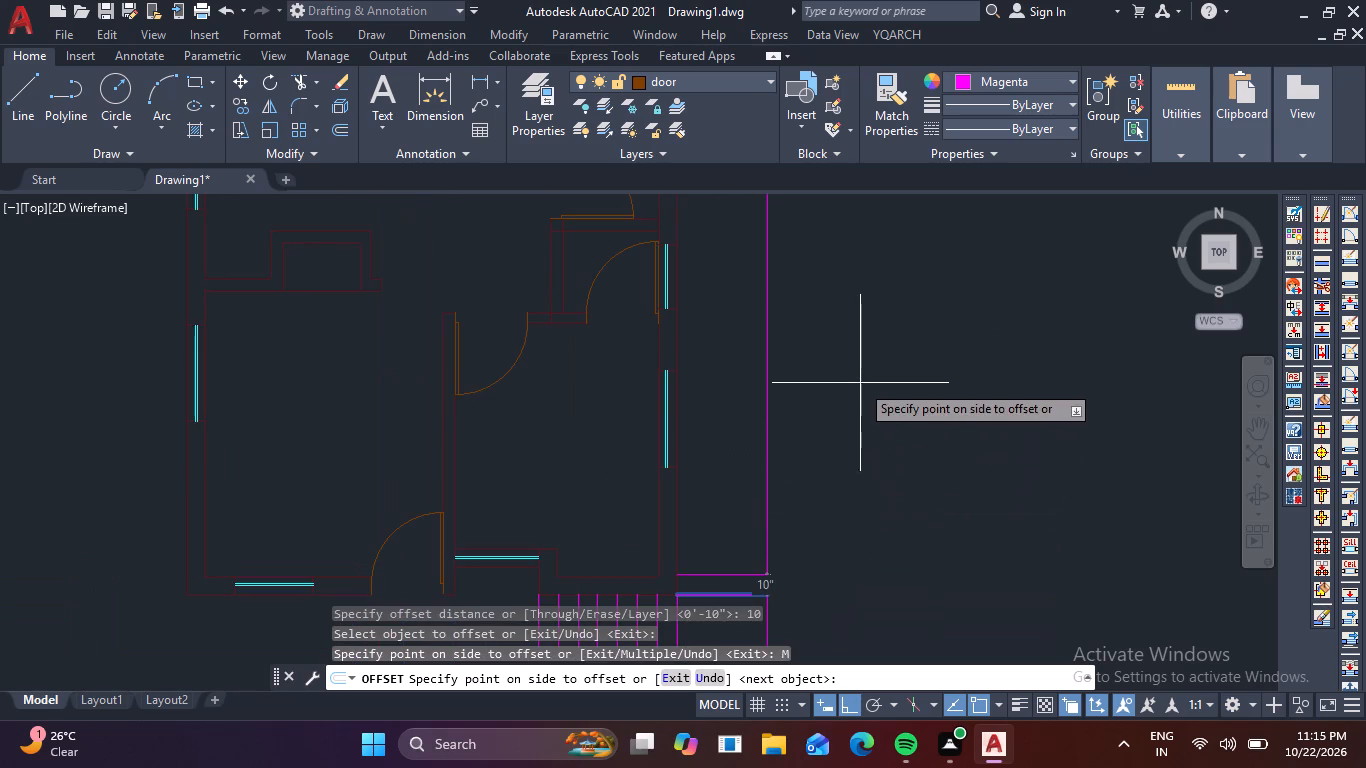
{"action": "left_click", "coordinate": [856, 366]}
{"action": "double_click", "coordinate": [869, 338]}
{"action": "left_click", "coordinate": [875, 330]}
{"action": "left_click", "coordinate": [878, 322]}
{"action": "double_click", "coordinate": [884, 312]}
{"action": "left_click", "coordinate": [884, 303]}
{"action": "triple_click", "coordinate": [890, 299]}
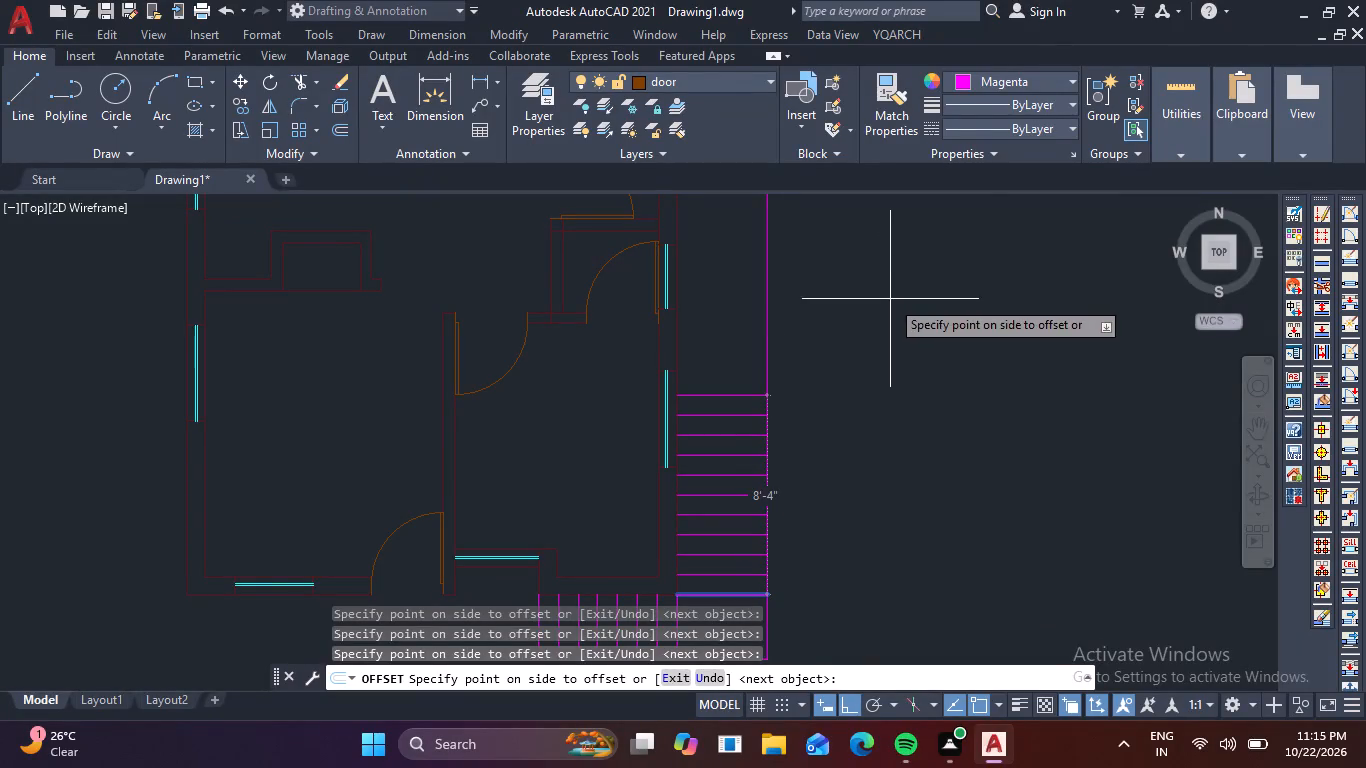
{"action": "middle_click_drag", "start_coordinate": [926, 289], "coordinate": [876, 409]}
{"action": "scroll", "coordinate": [877, 406], "scroll_direction": "down", "scroll_amount": 1}
{"action": "left_click", "coordinate": [866, 378]}
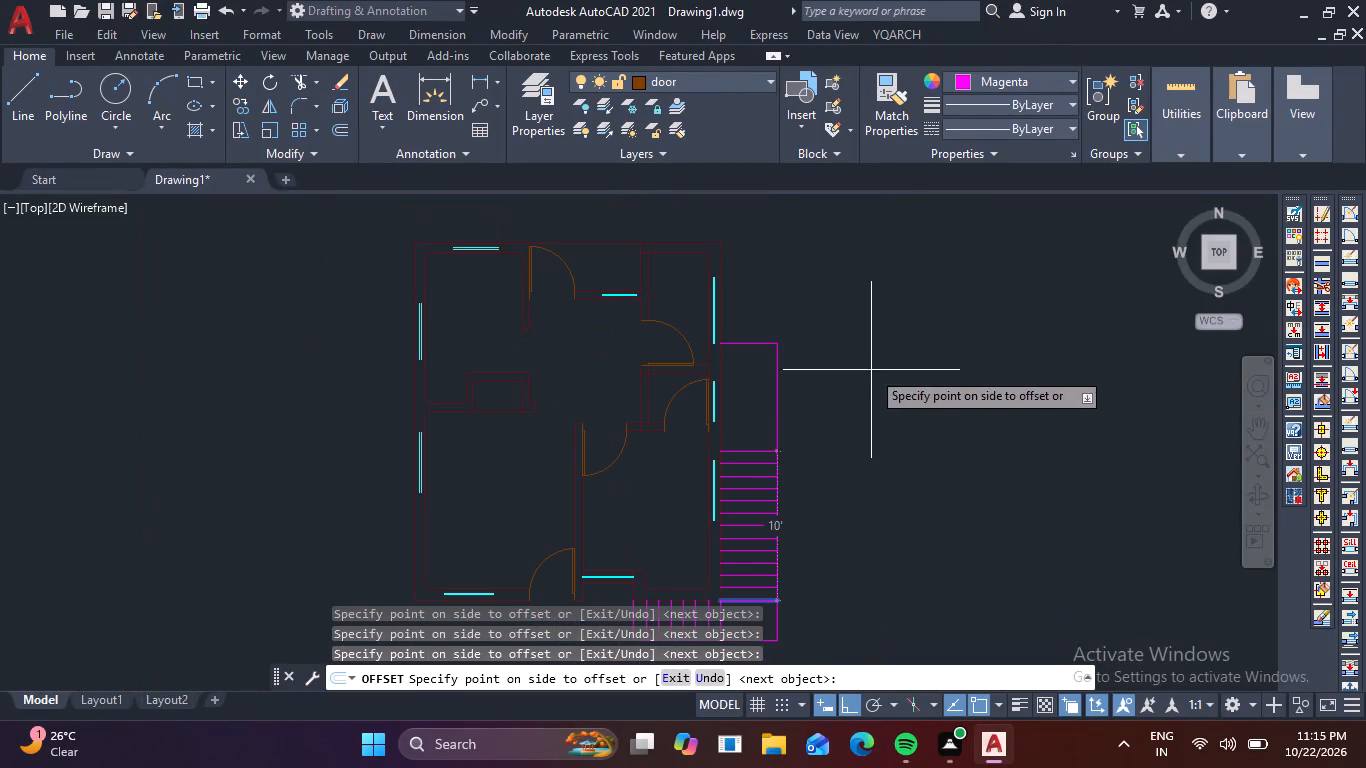
{"action": "left_click", "coordinate": [884, 358]}
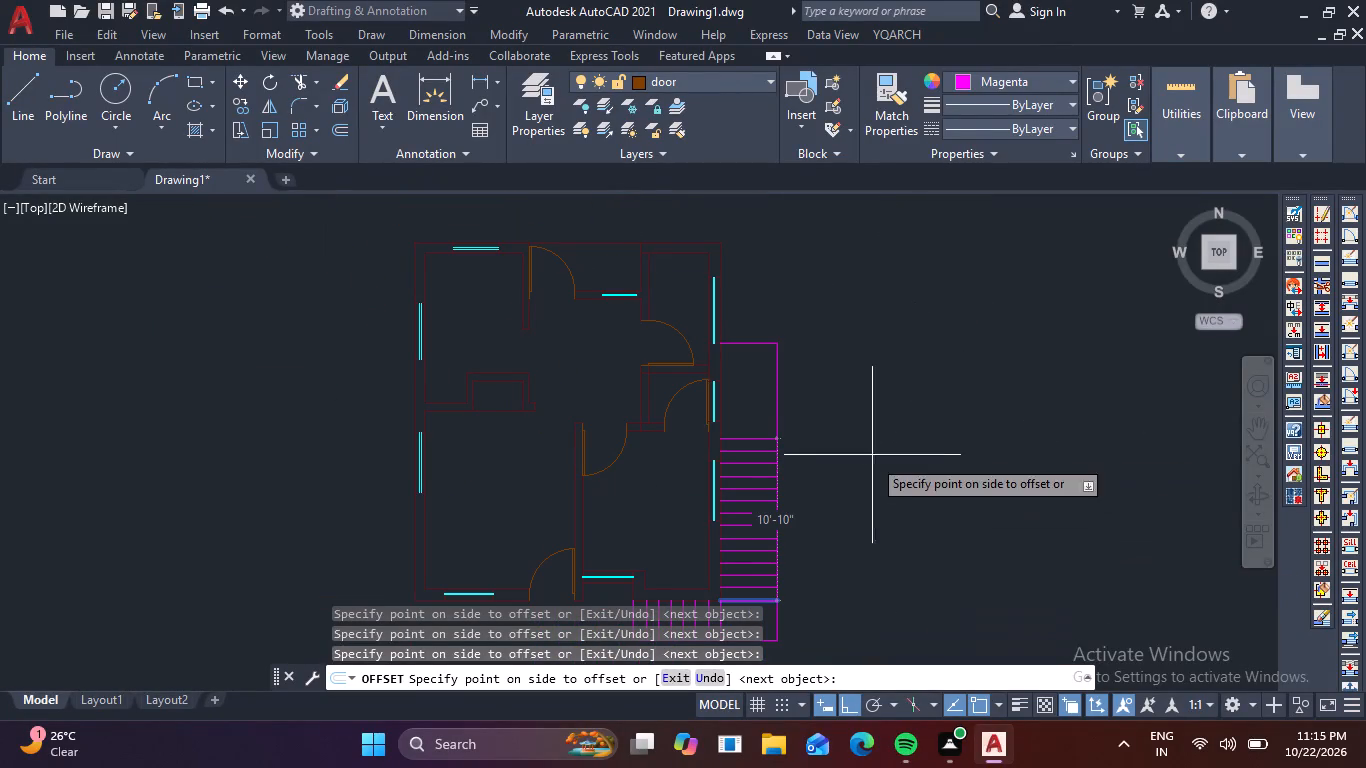
{"action": "left_click", "coordinate": [838, 333]}
{"action": "key", "text": "Escape"}
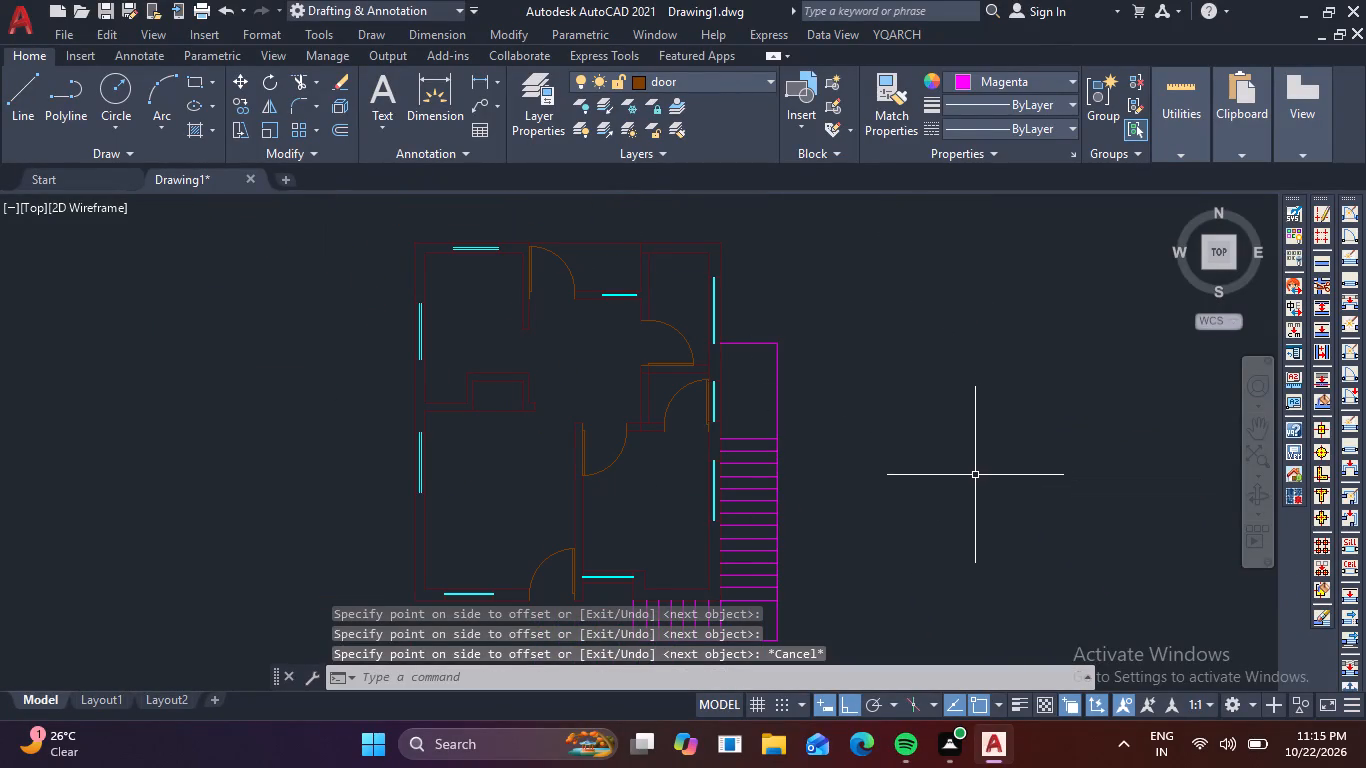
Load the ACAD_ISO02W100 dashed linetype from acad.lin into the drawing.
{"action": "middle_click_drag", "start_coordinate": [952, 506], "coordinate": [825, 393]}
{"action": "middle_click_drag", "start_coordinate": [659, 490], "coordinate": [653, 569]}
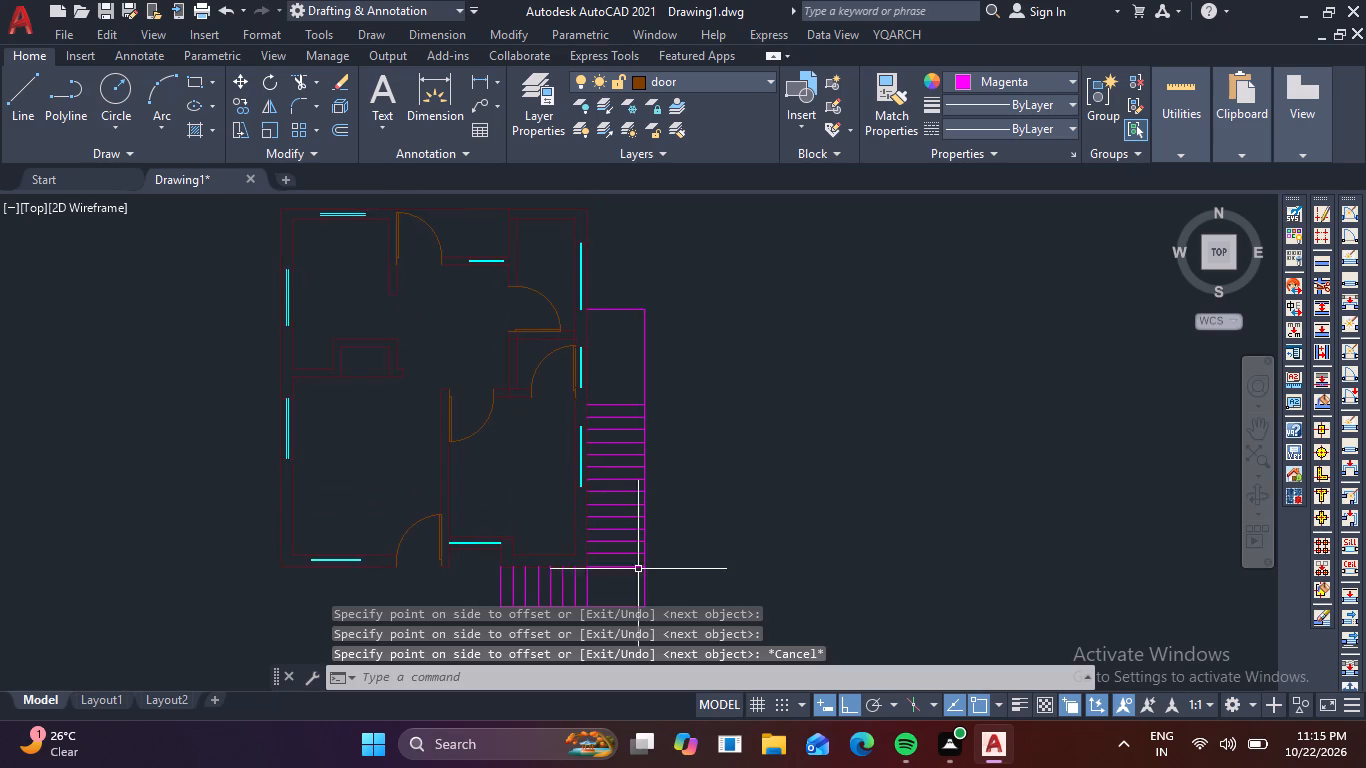
{"action": "scroll", "coordinate": [625, 554], "scroll_direction": "up", "scroll_amount": 1}
{"action": "left_click", "coordinate": [644, 589]}
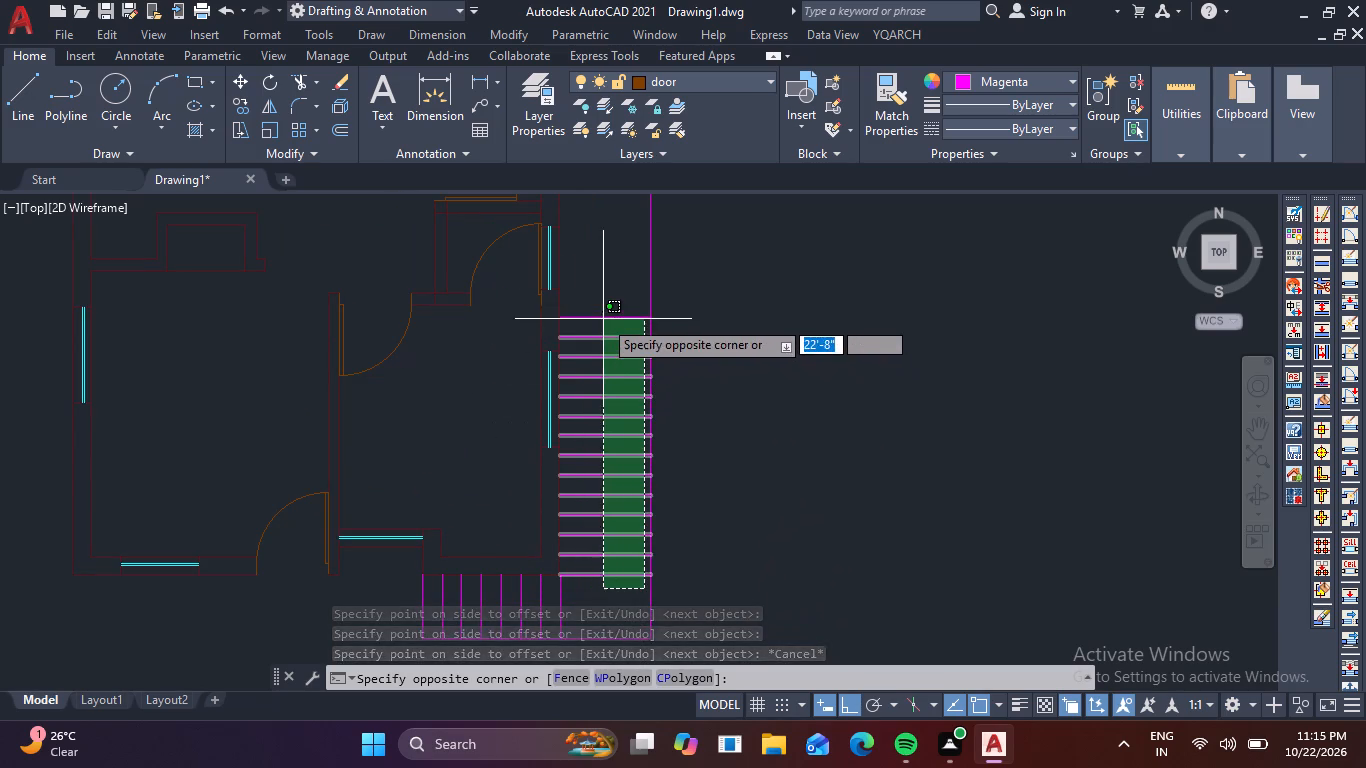
{"action": "left_click", "coordinate": [606, 302]}
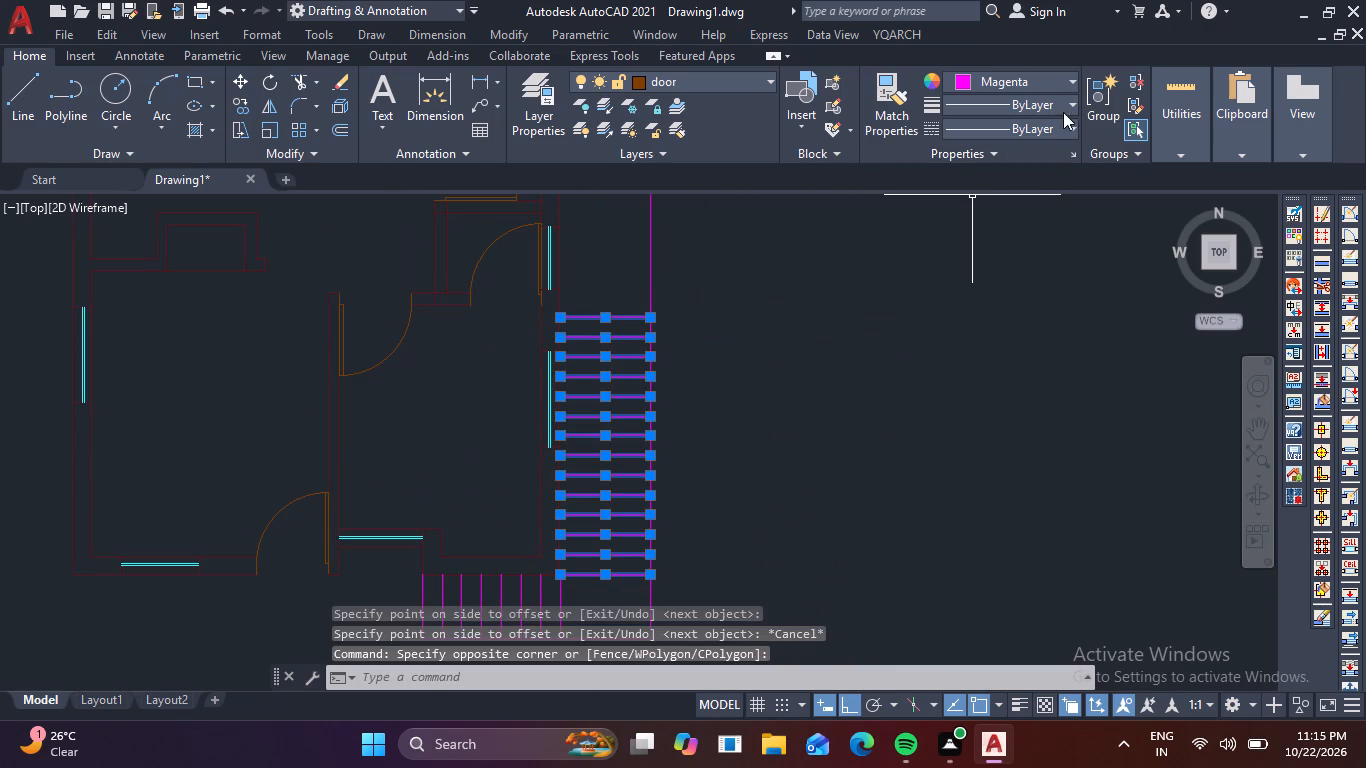
{"action": "left_click", "coordinate": [1070, 104]}
{"action": "left_click", "coordinate": [1070, 104]}
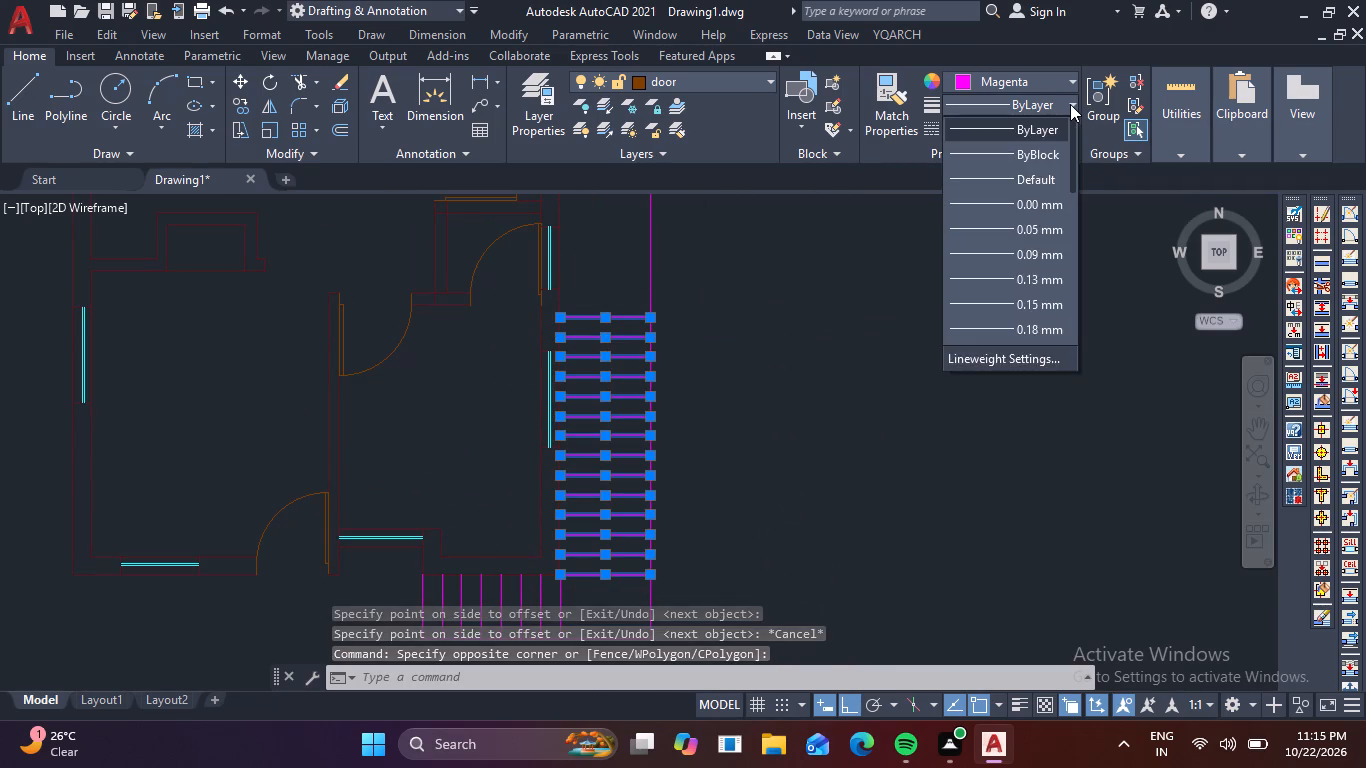
{"action": "left_click", "coordinate": [1070, 126]}
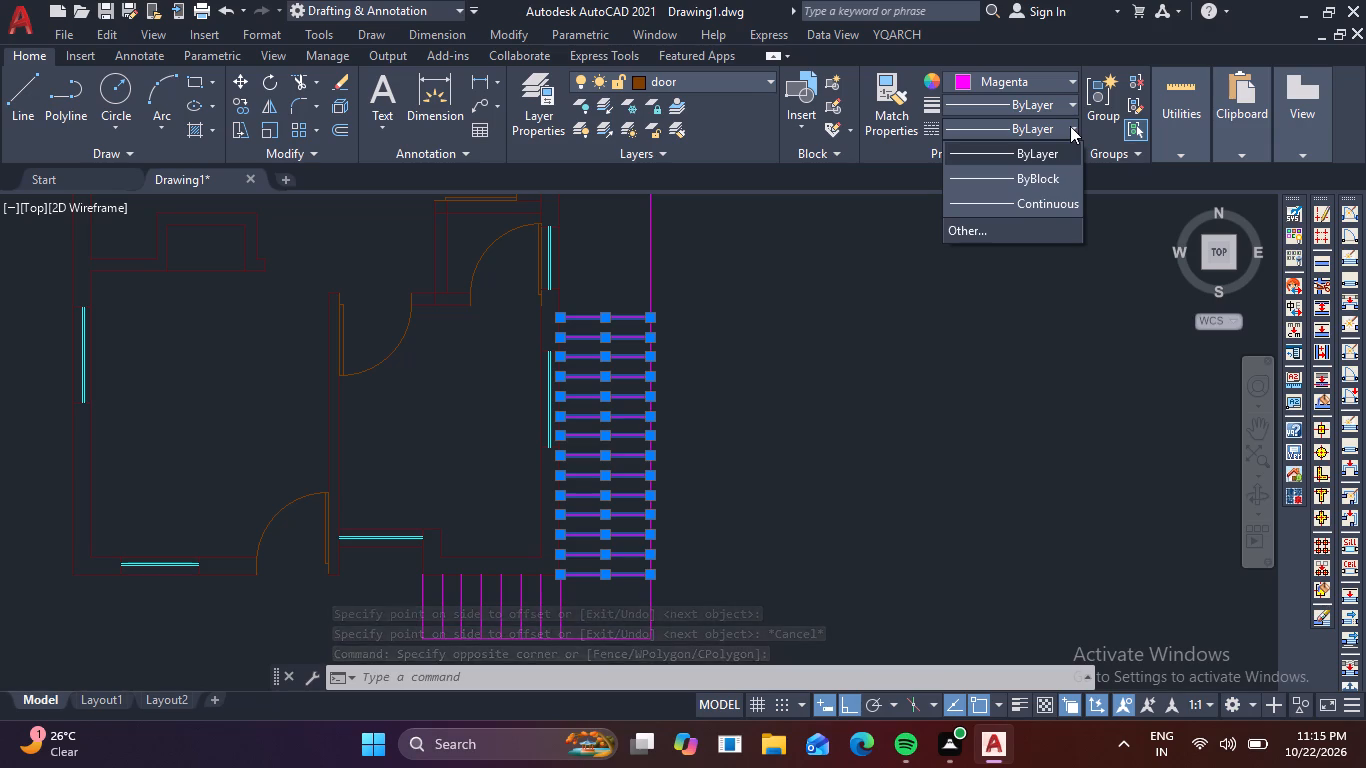
{"action": "left_click", "coordinate": [1031, 228]}
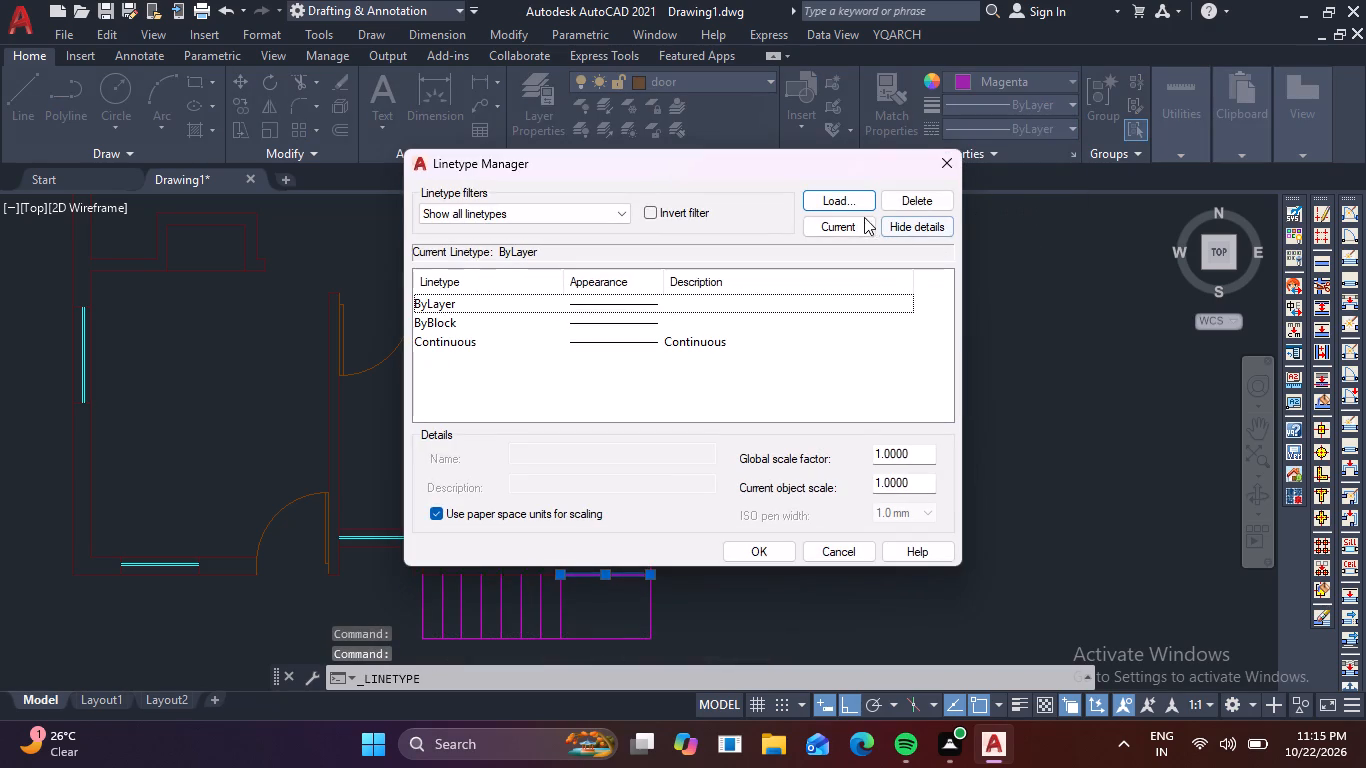
{"action": "left_click", "coordinate": [846, 205]}
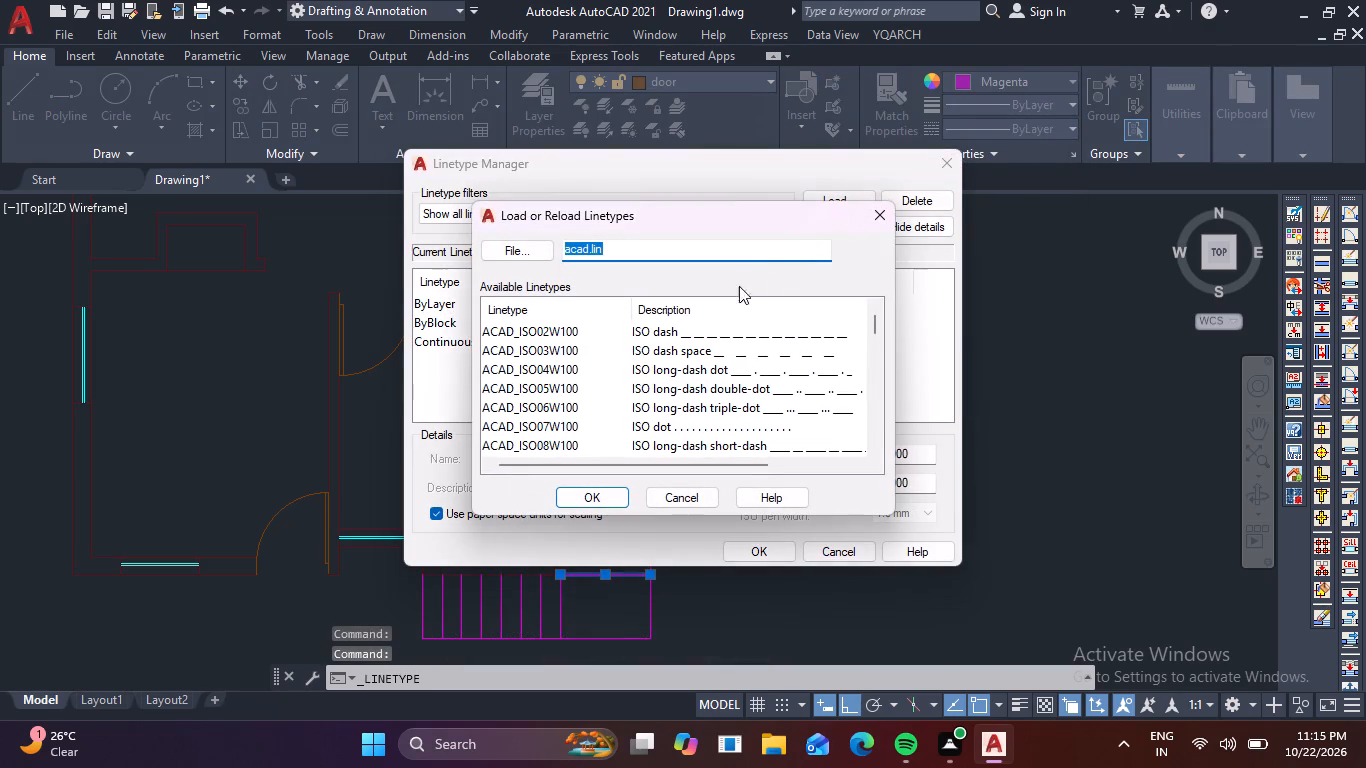
{"action": "left_click", "coordinate": [574, 330]}
{"action": "left_click", "coordinate": [606, 493]}
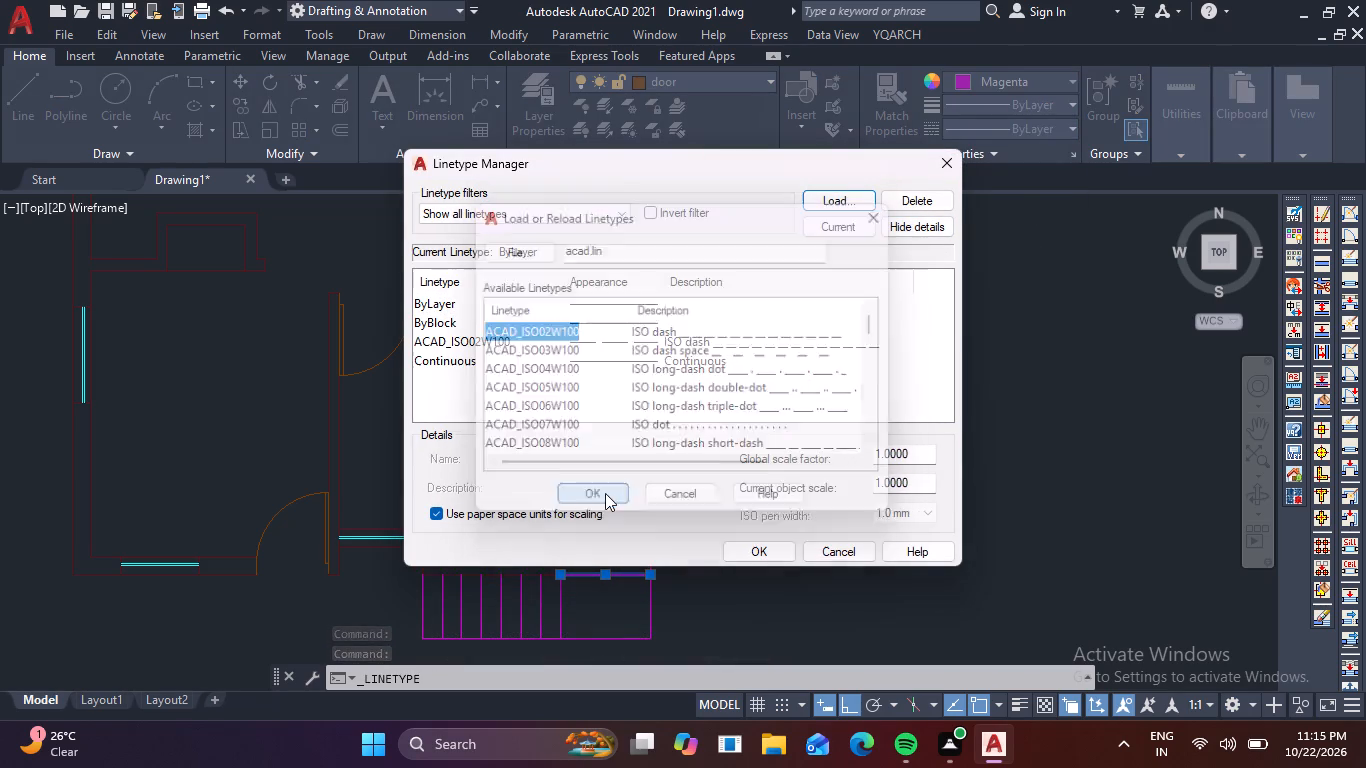
{"action": "left_click", "coordinate": [772, 553]}
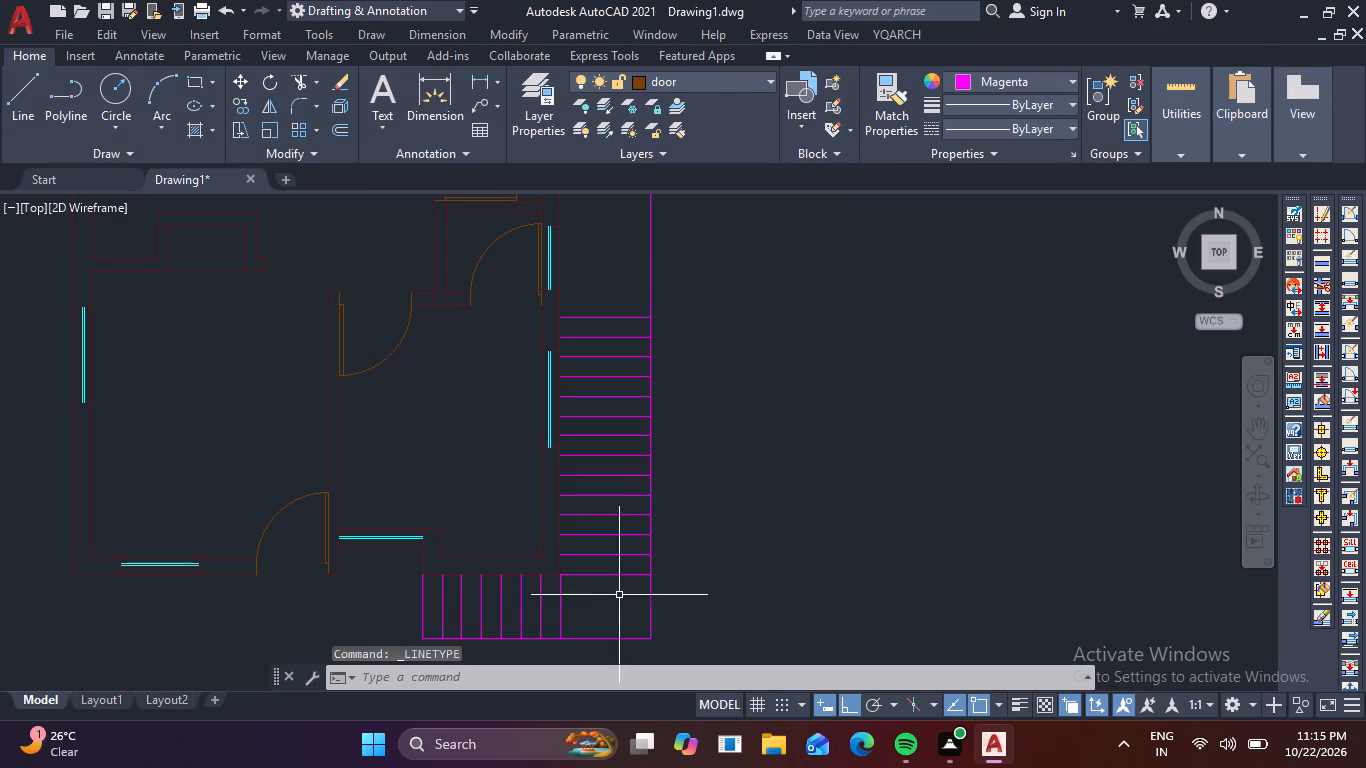
Apply the ACAD_ISO02W100 linetype to all horizontal treads of the side stair flight, including the landing line.
{"action": "left_click", "coordinate": [621, 598]}
{"action": "left_click", "coordinate": [605, 287]}
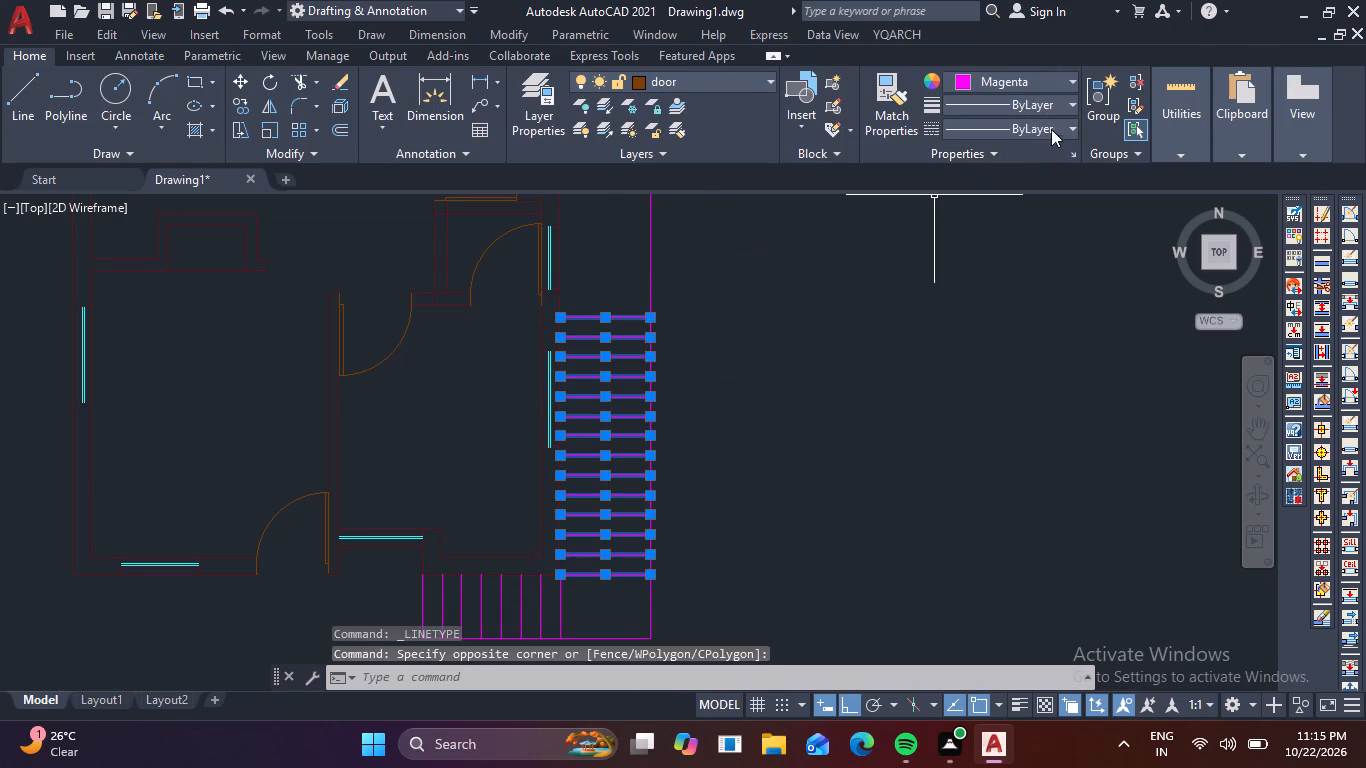
{"action": "left_click", "coordinate": [1073, 125]}
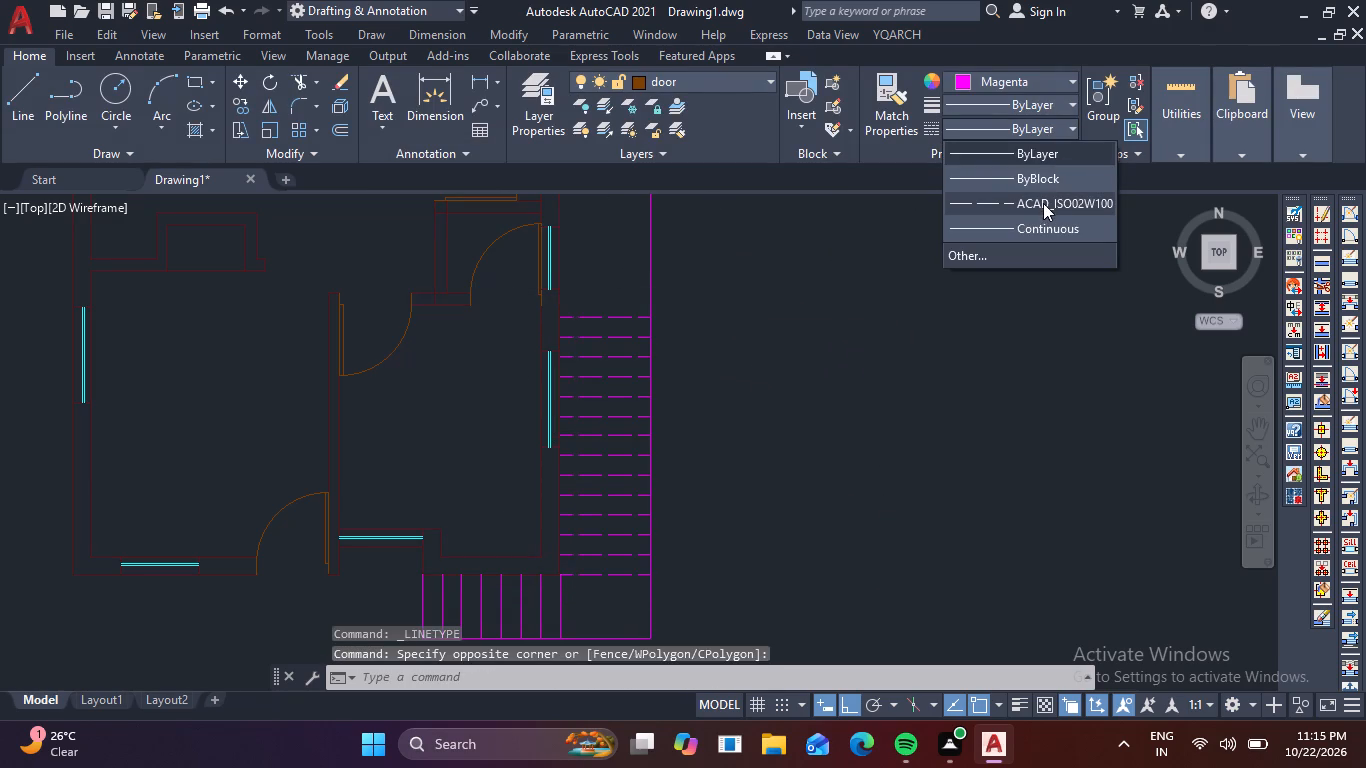
{"action": "left_click", "coordinate": [1043, 203]}
{"action": "key", "text": "Escape"}
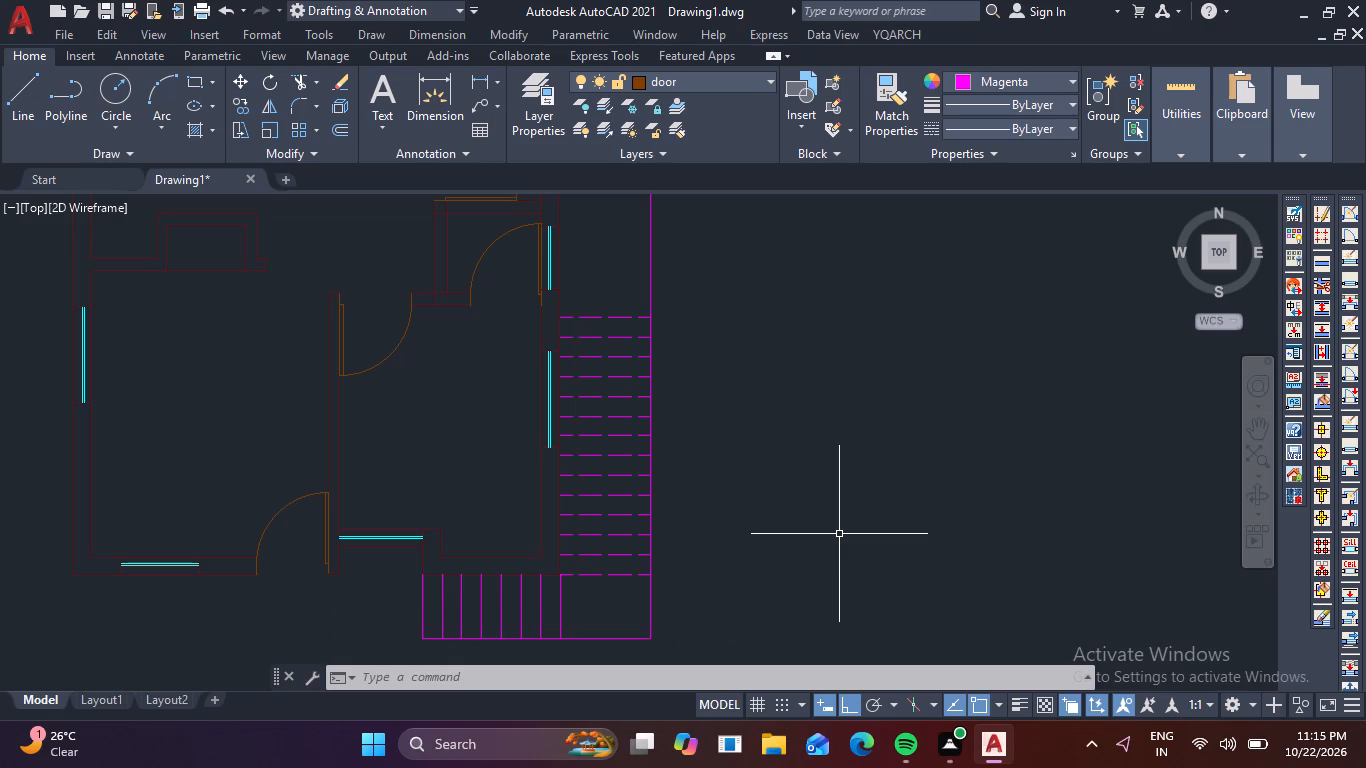
Draw a magenta line from the stair outline's lower-left corner about 7'-11" left, continuing about 2'-11" up into the wall beside the entrance door.
{"action": "middle_click_drag", "start_coordinate": [766, 603], "coordinate": [817, 484]}
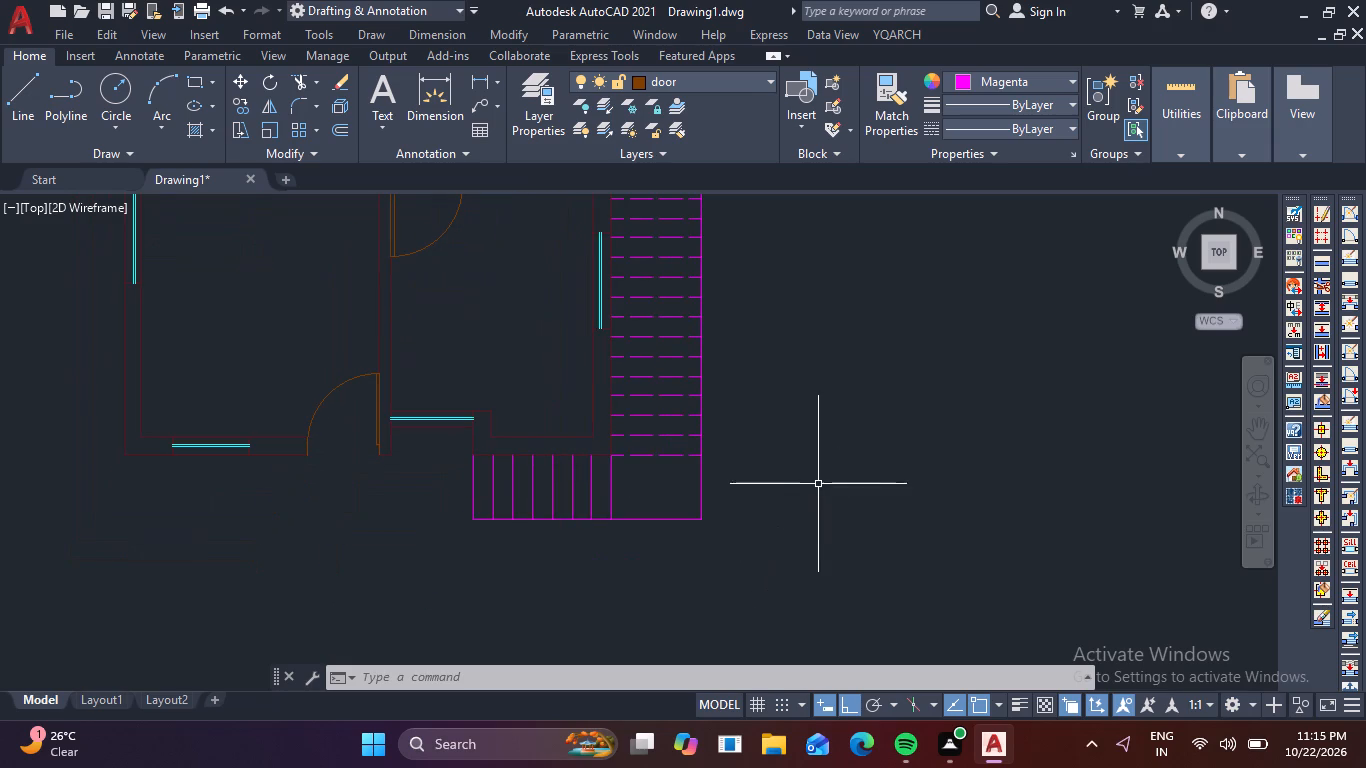
{"action": "type", "text": "l"}
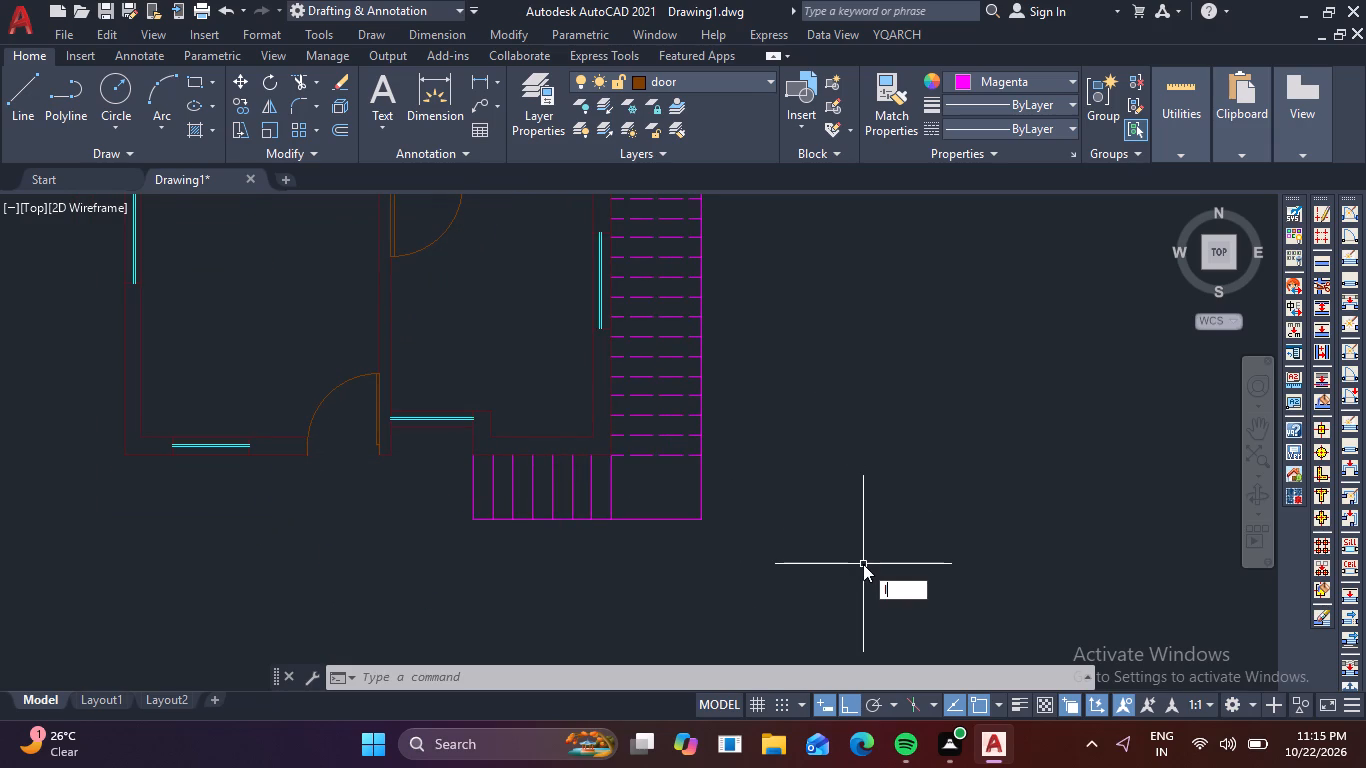
{"action": "key", "text": "space"}
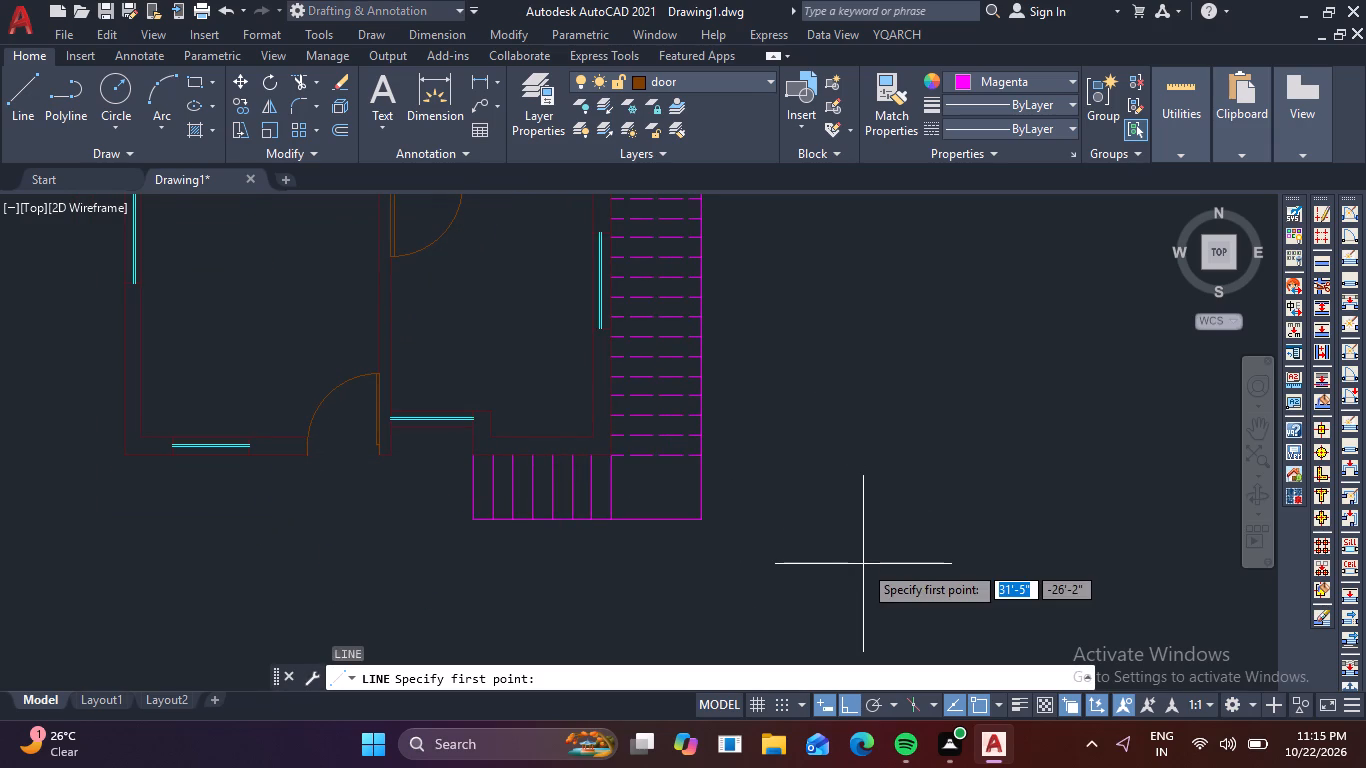
{"action": "left_click", "coordinate": [468, 519]}
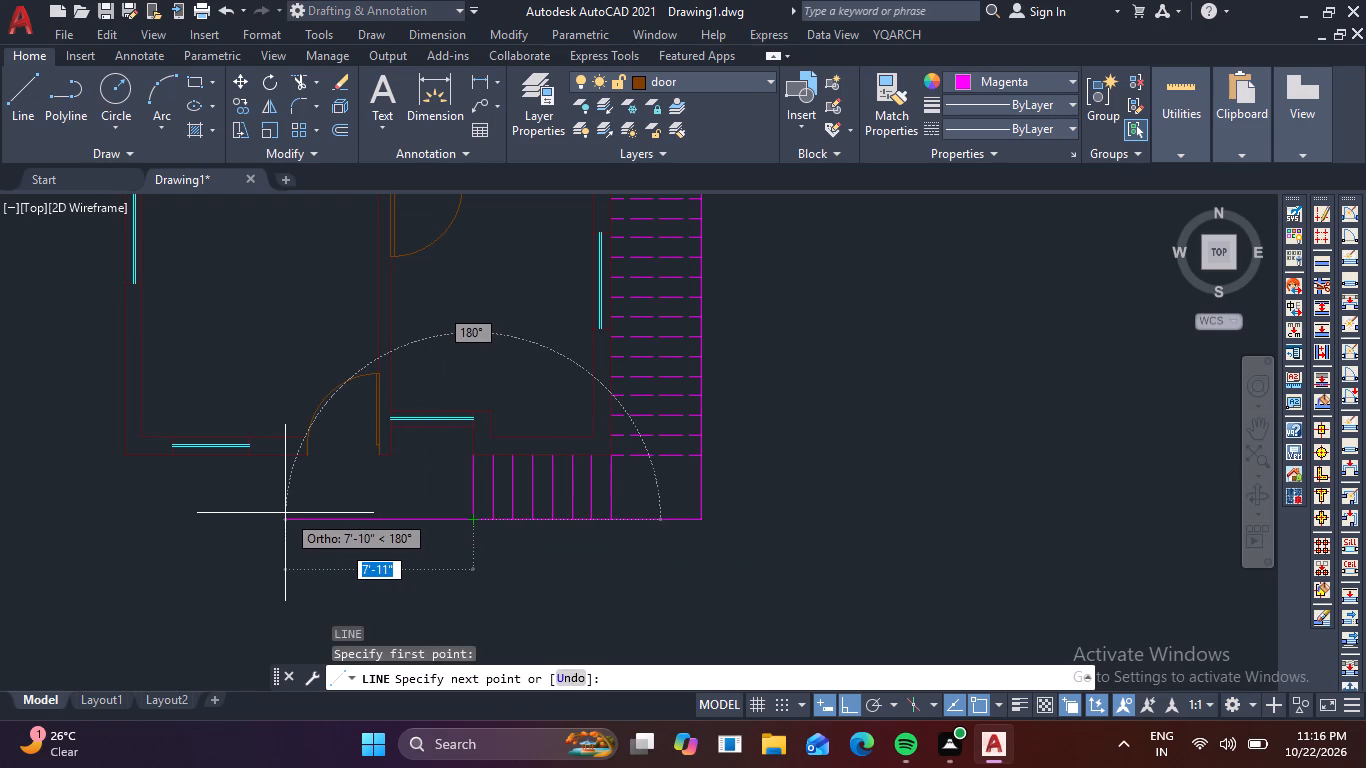
{"action": "left_click", "coordinate": [285, 513]}
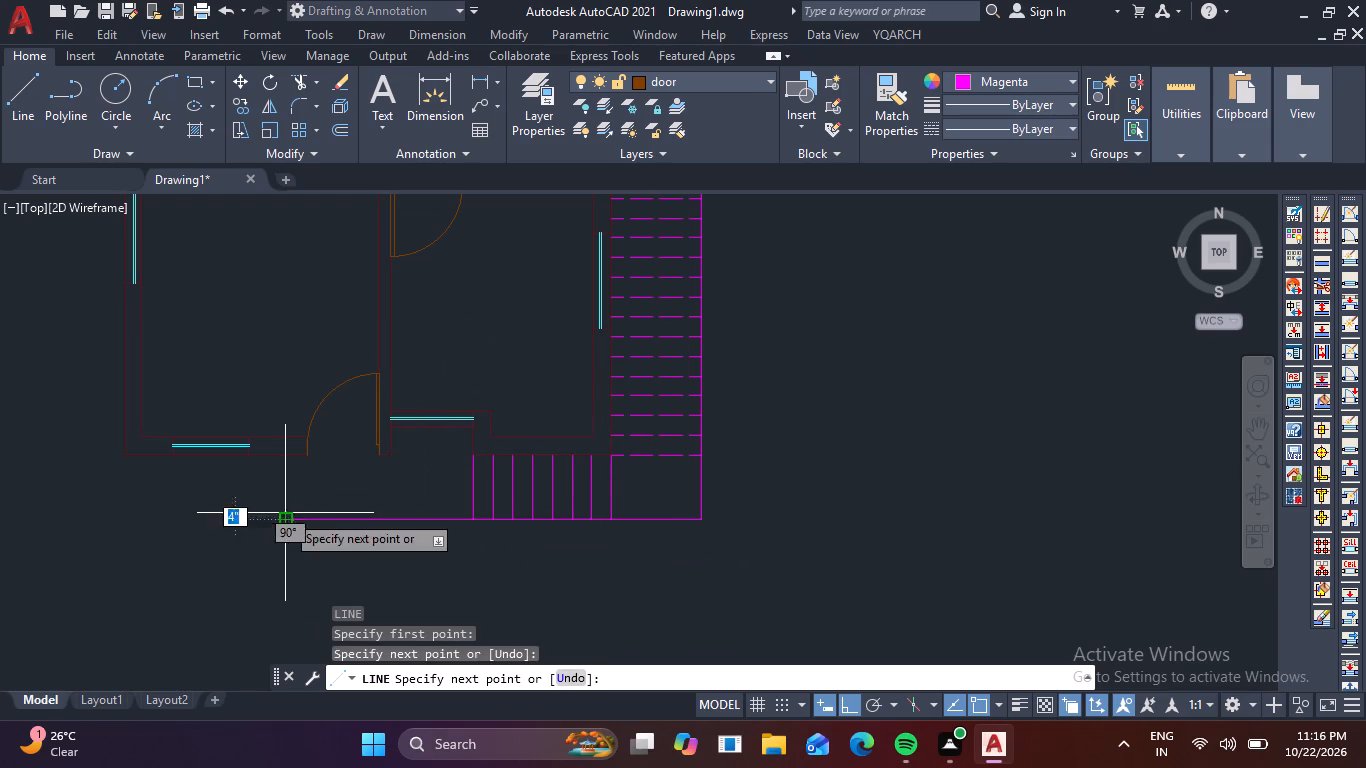
{"action": "left_click", "coordinate": [282, 450]}
{"action": "key", "text": "space"}
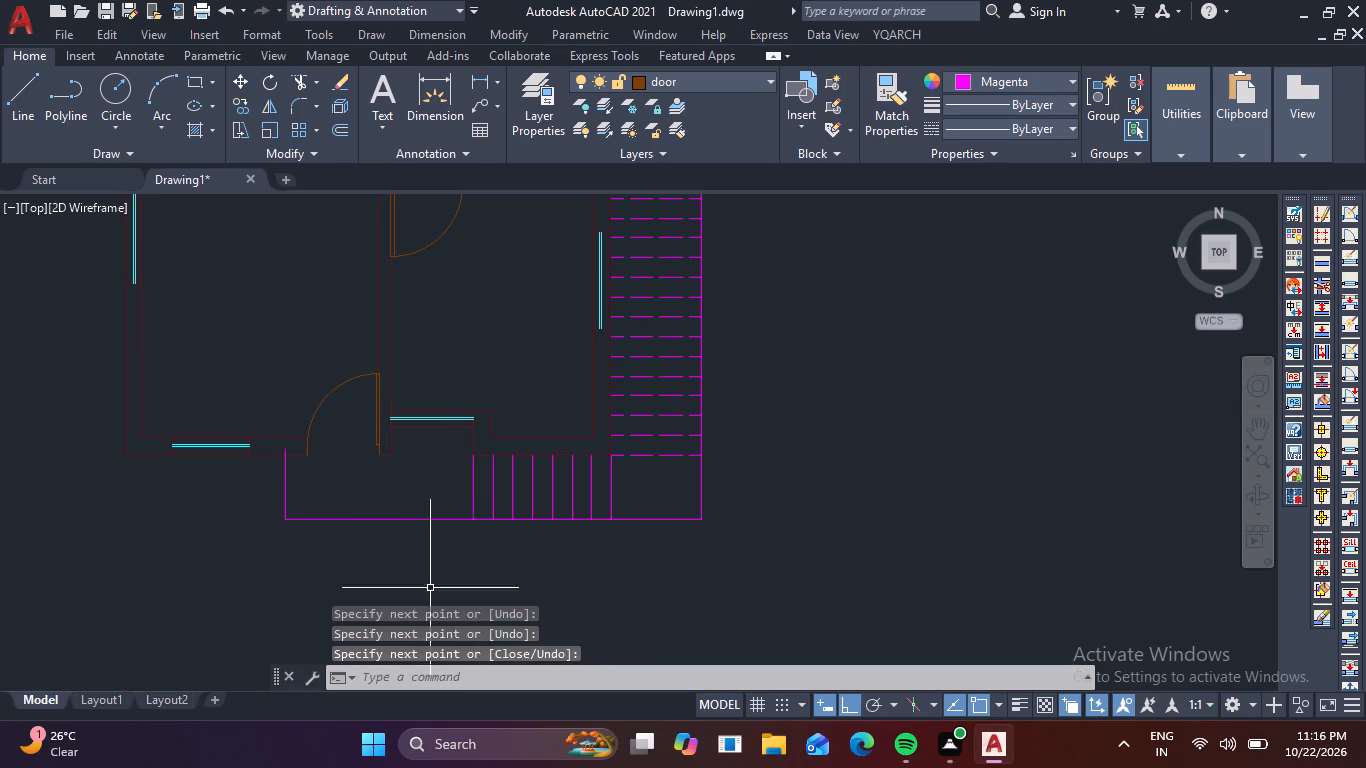
Trim the end of the new vertical magenta line that projects past the outer wall face.
{"action": "scroll", "coordinate": [299, 456], "scroll_direction": "up", "scroll_amount": 2}
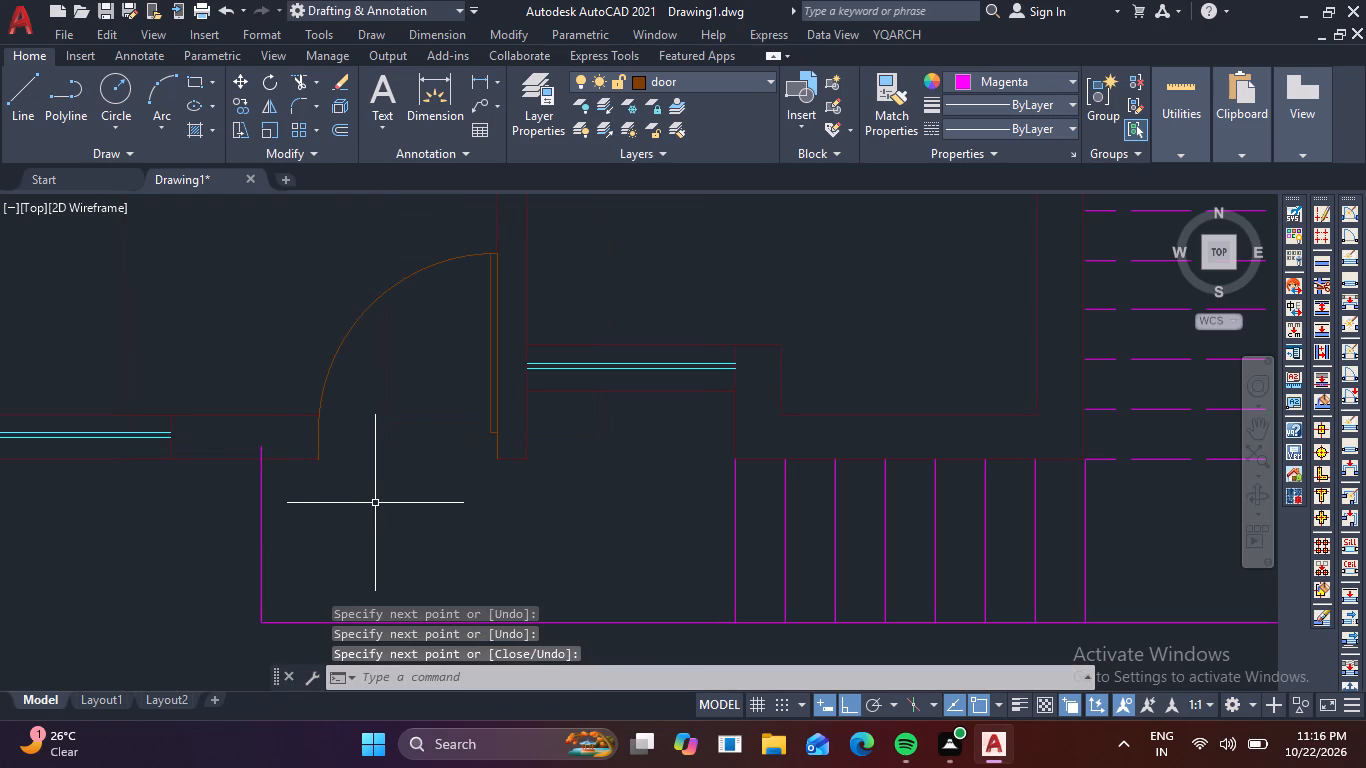
{"action": "key", "text": "t"}
{"action": "key", "text": "r"}
{"action": "key", "text": "space"}
{"action": "scroll", "coordinate": [253, 455], "scroll_direction": "up", "scroll_amount": 2}
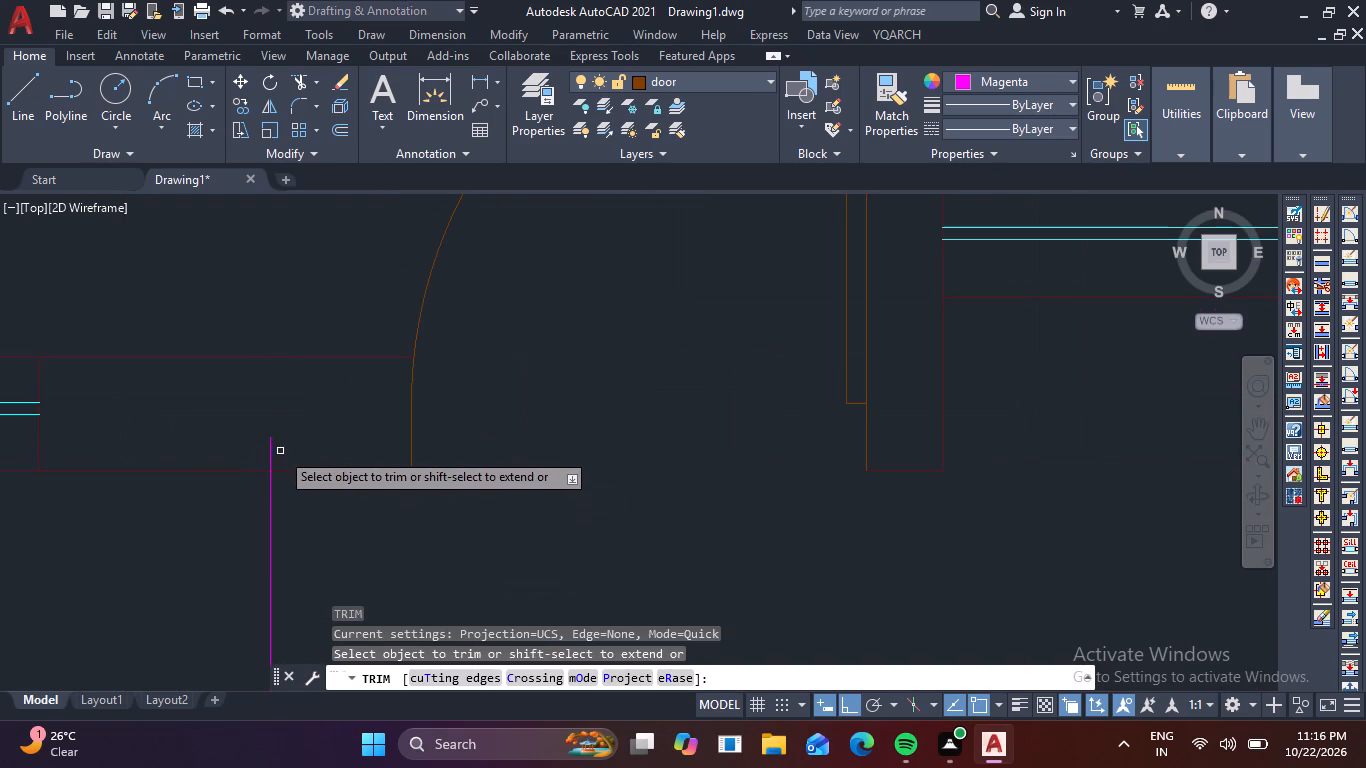
{"action": "left_click", "coordinate": [282, 450]}
{"action": "left_click", "coordinate": [252, 445]}
{"action": "key", "text": "Escape"}
{"action": "scroll", "coordinate": [277, 451], "scroll_direction": "down", "scroll_amount": 4}
Draw a rectangle about 5" by 7" in the ByLayer colour, hanging below the landing outline's lower-left corner.
{"action": "middle_click_drag", "start_coordinate": [427, 498], "coordinate": [397, 476]}
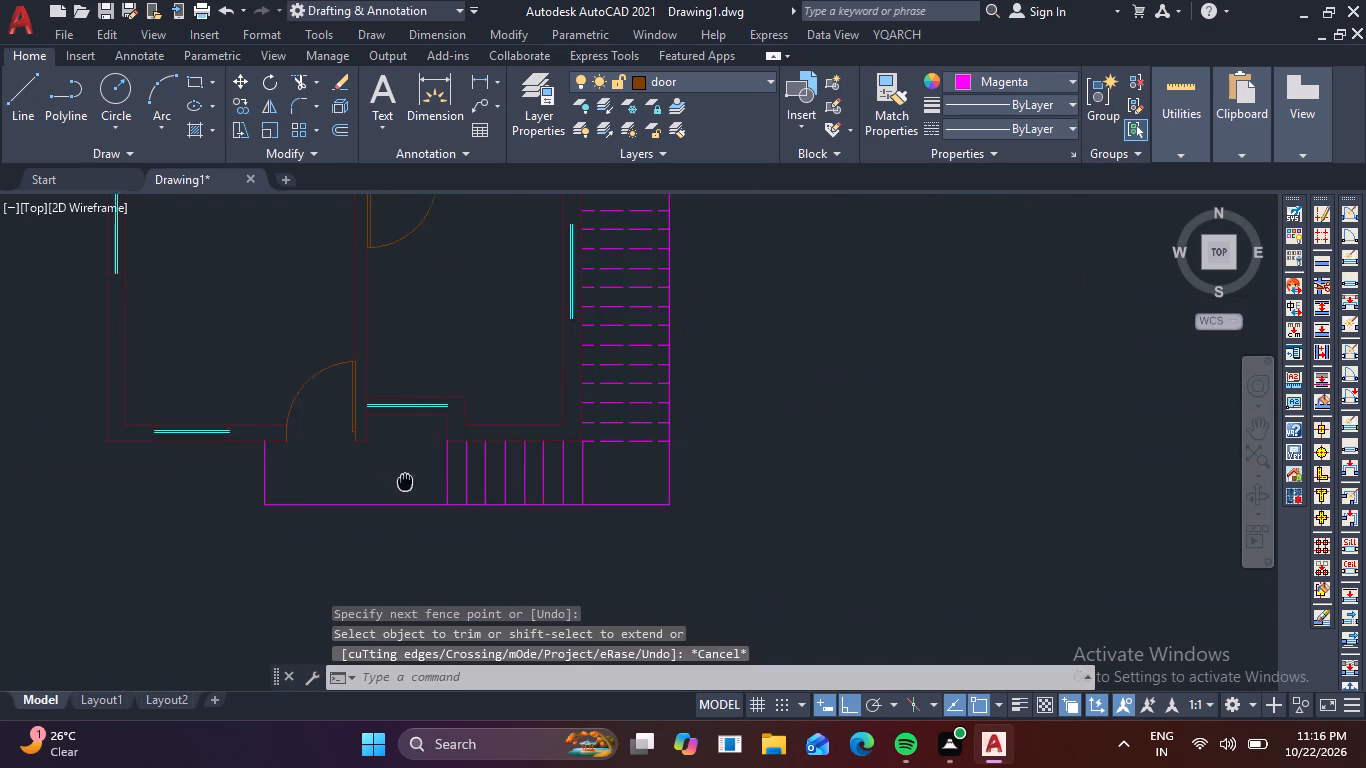
{"action": "middle_click_drag", "start_coordinate": [397, 476], "coordinate": [365, 450]}
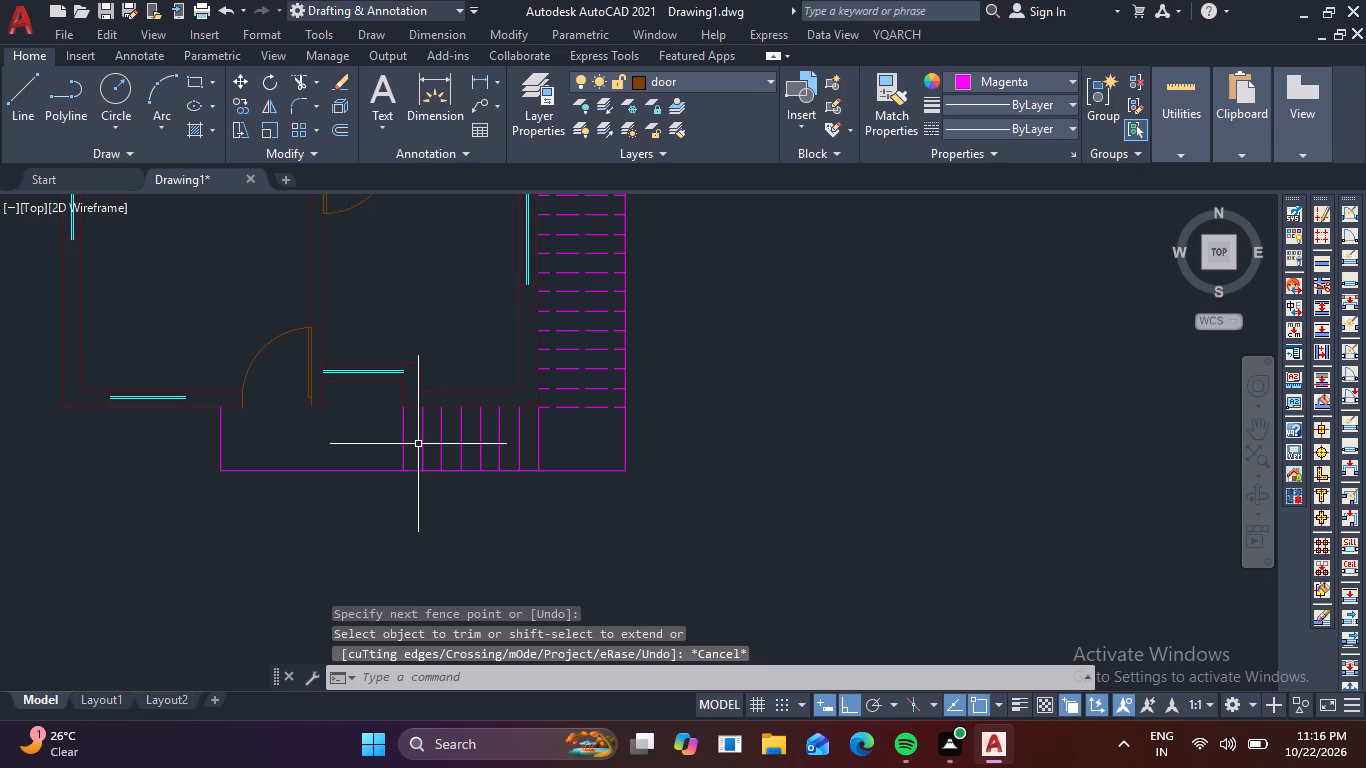
{"action": "left_click", "coordinate": [1066, 82]}
{"action": "left_click", "coordinate": [993, 109]}
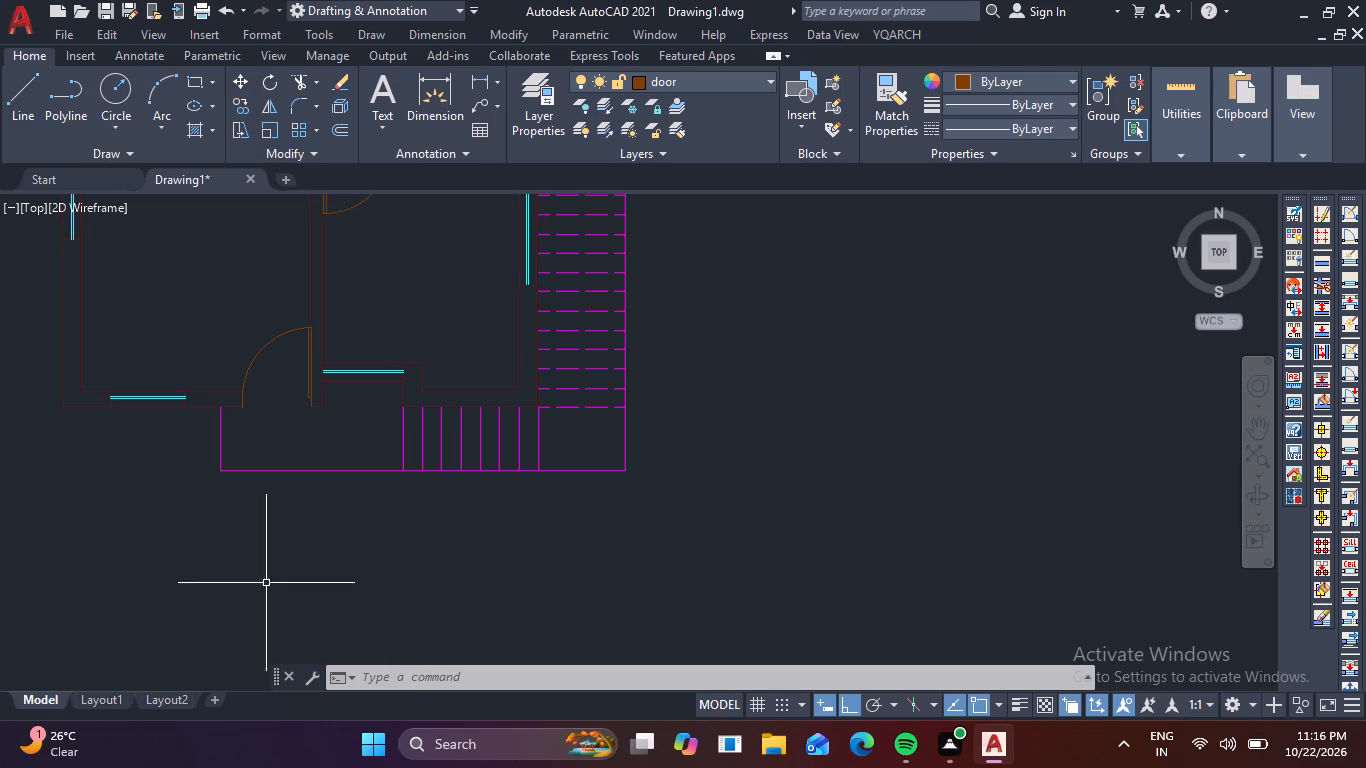
{"action": "left_click", "coordinate": [205, 77]}
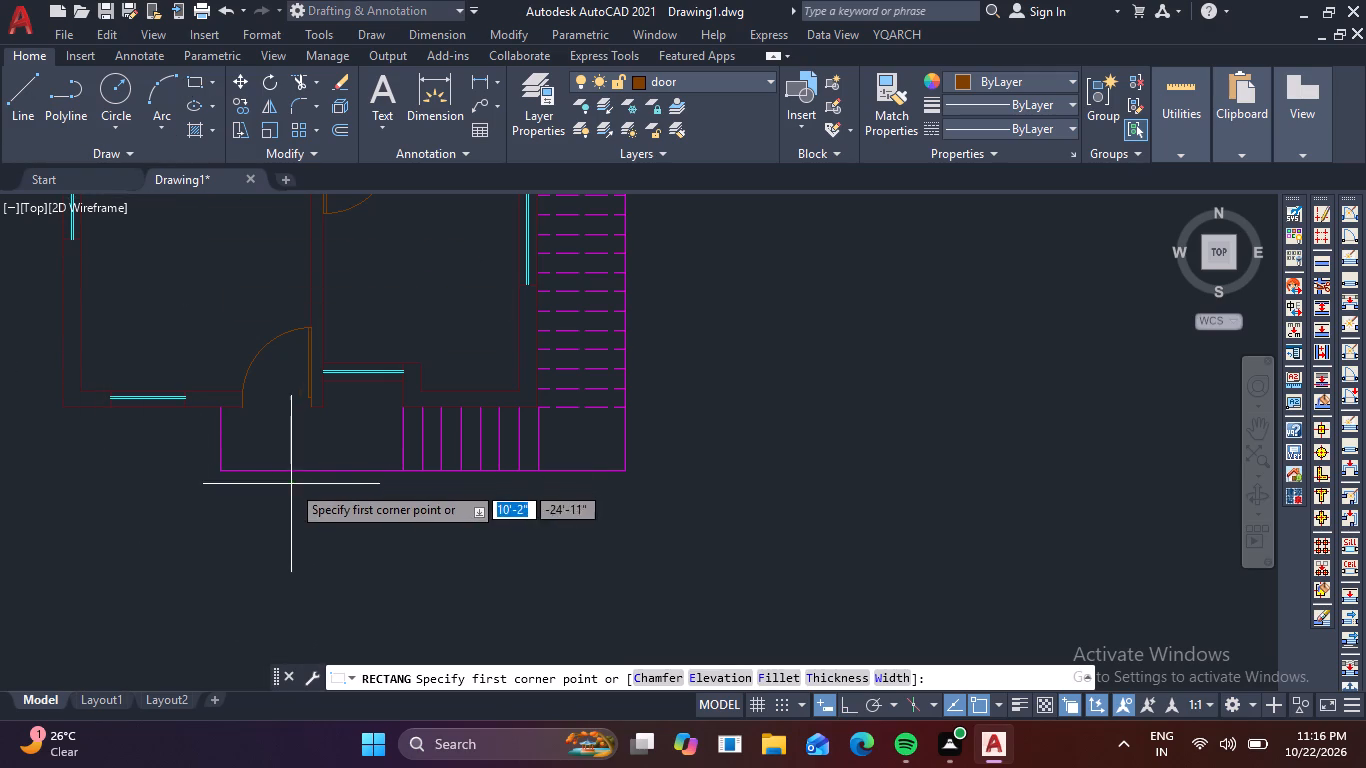
{"action": "scroll", "coordinate": [265, 482], "scroll_direction": "up", "scroll_amount": 2}
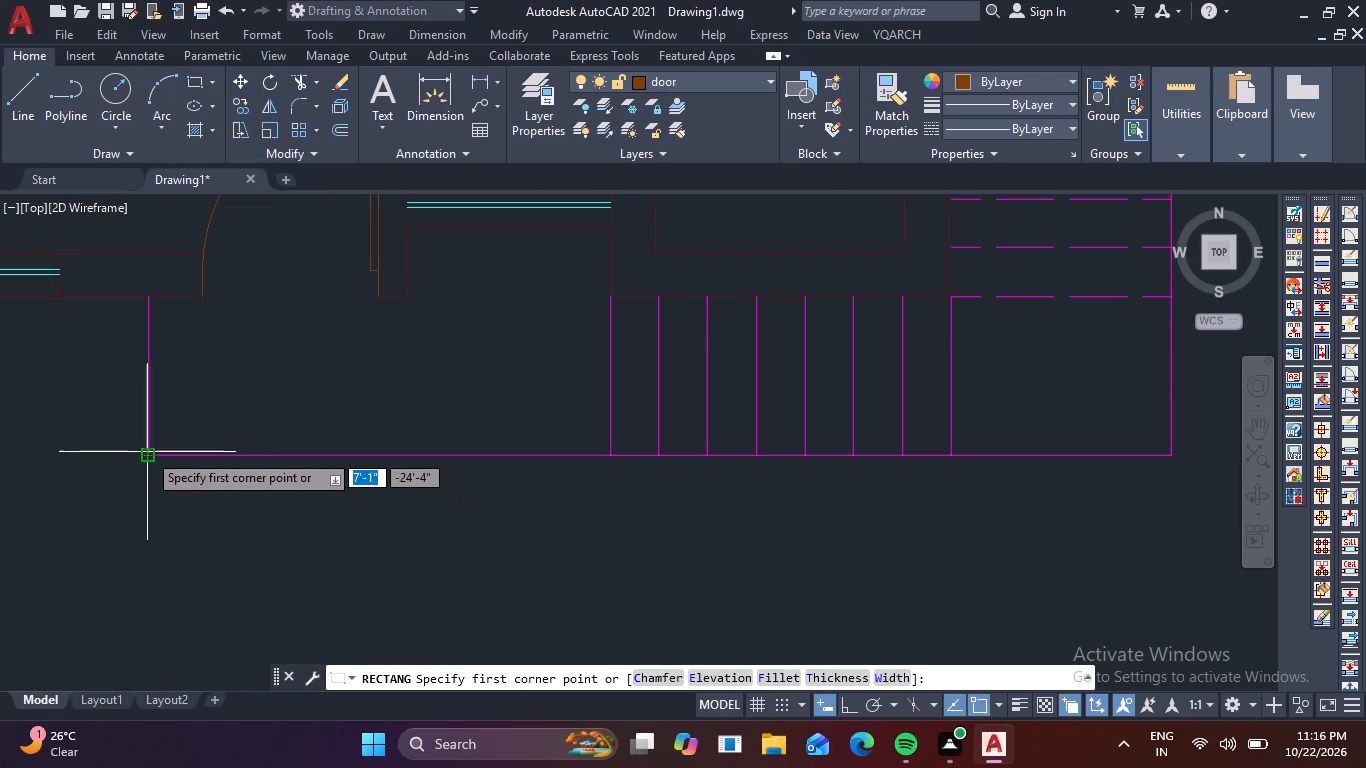
{"action": "left_click", "coordinate": [147, 452]}
{"action": "scroll", "coordinate": [178, 492], "scroll_direction": "up", "scroll_amount": 2}
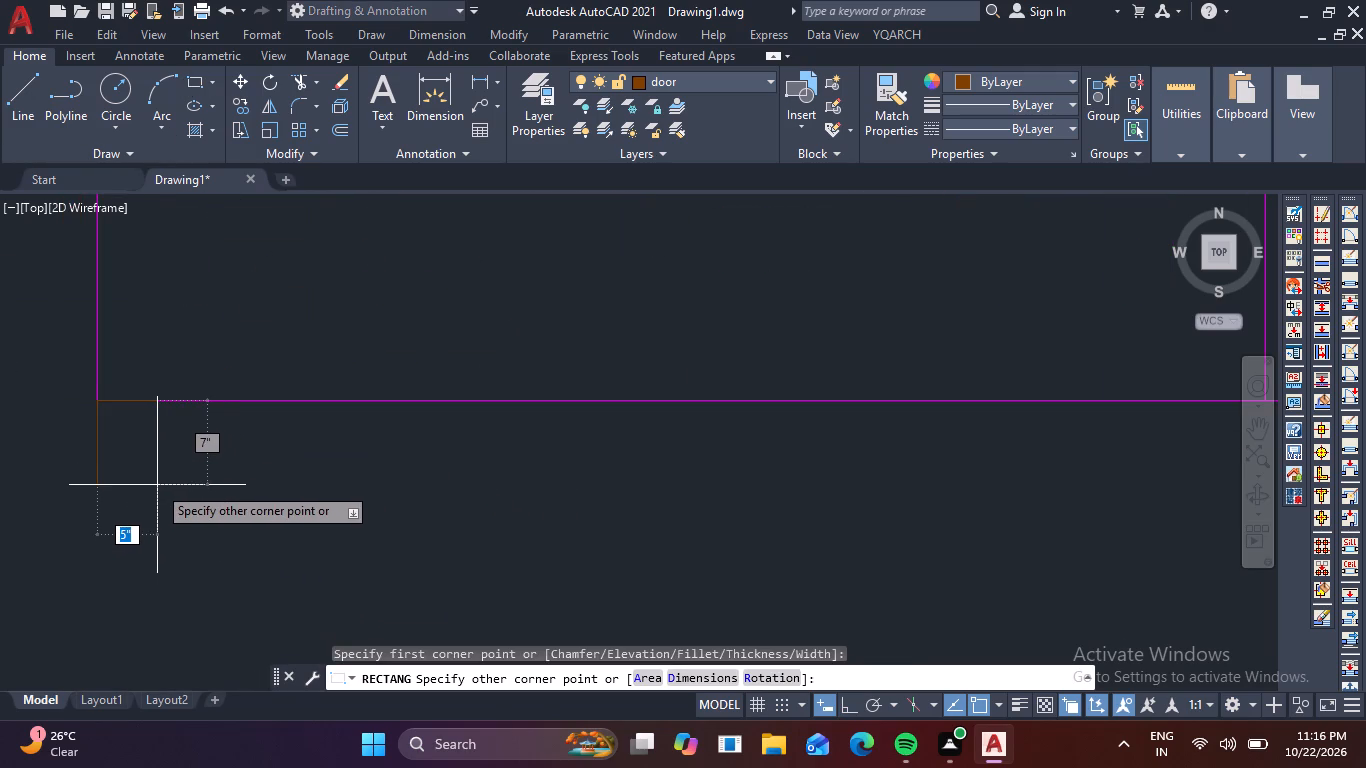
{"action": "left_click", "coordinate": [162, 491]}
{"action": "scroll", "coordinate": [236, 491], "scroll_direction": "down", "scroll_amount": 2}
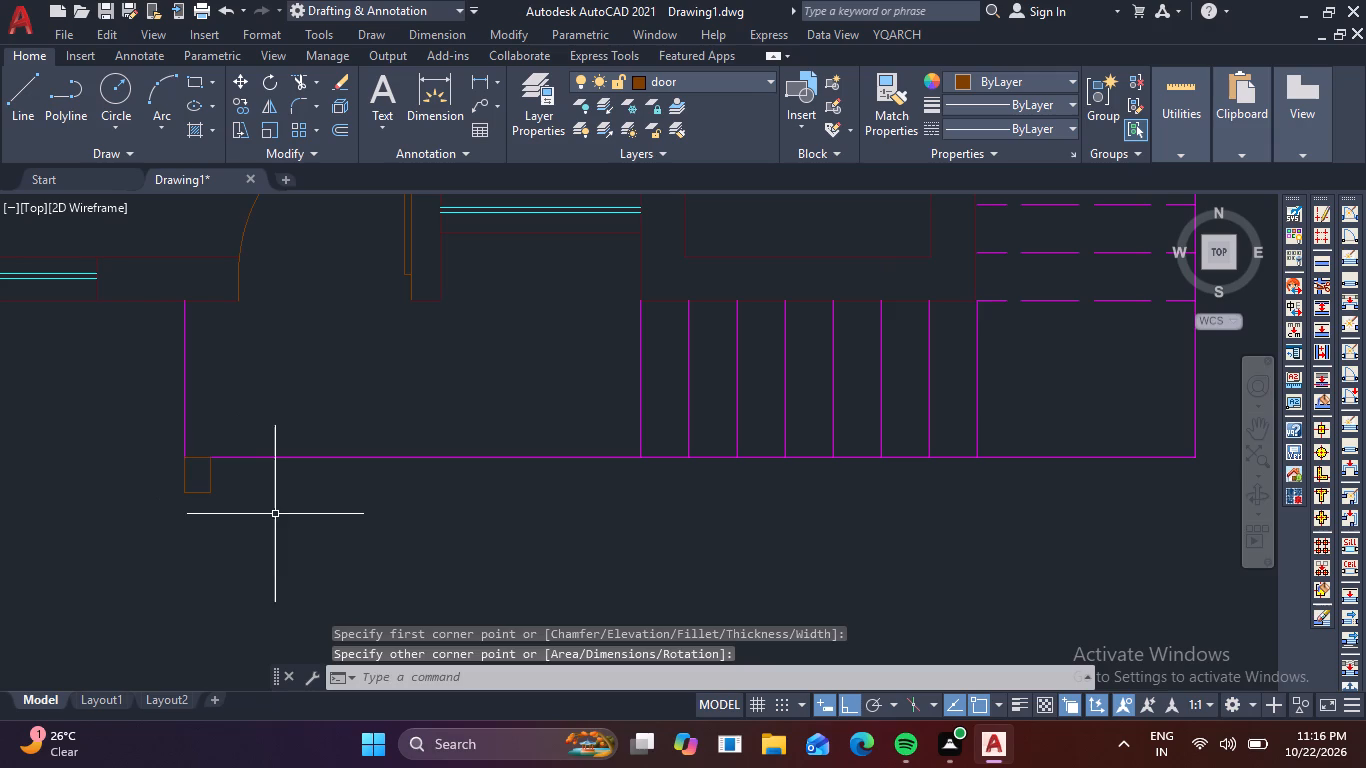
Copy the small rectangle to the middle of the landing's lower edge and to its right end, in line with the first stair riser.
{"action": "left_click", "coordinate": [274, 517]}
{"action": "left_click", "coordinate": [162, 486]}
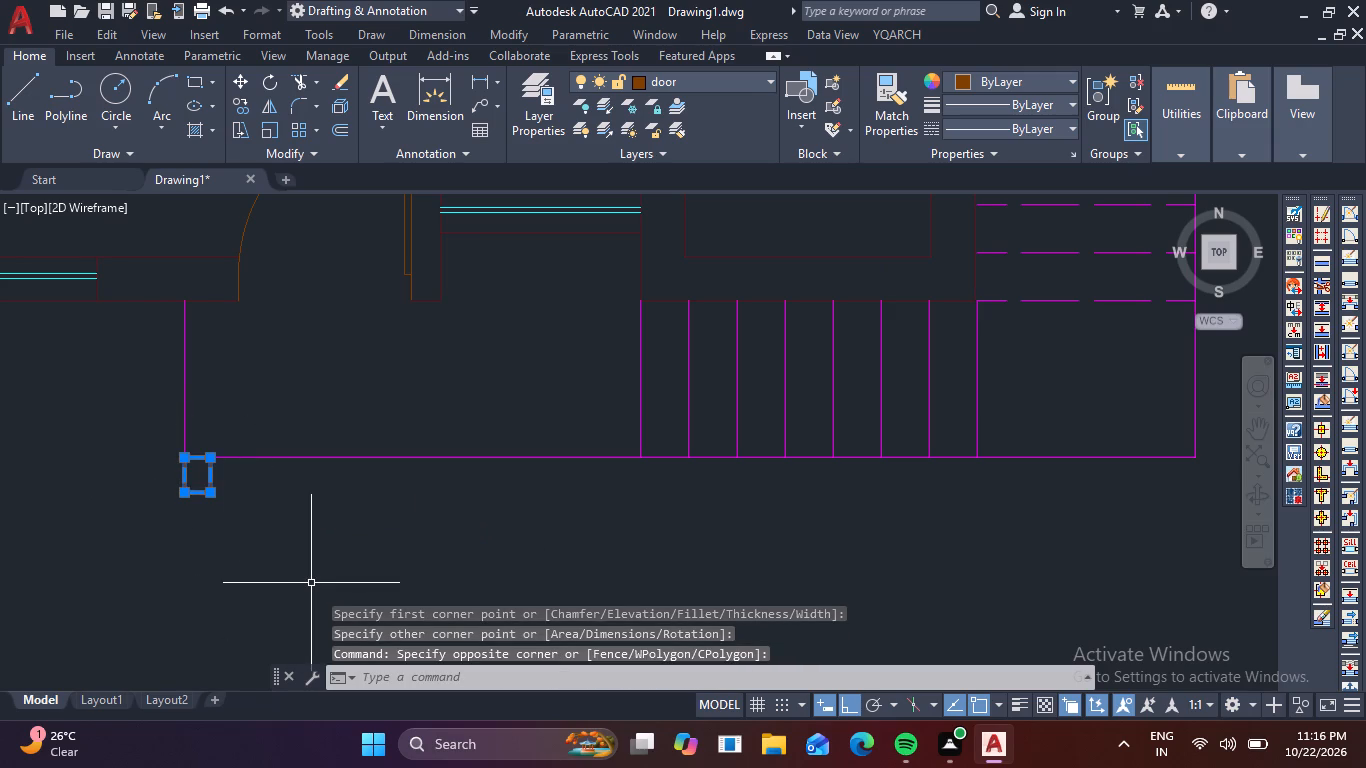
{"action": "type", "text": "co"}
{"action": "key", "text": "space"}
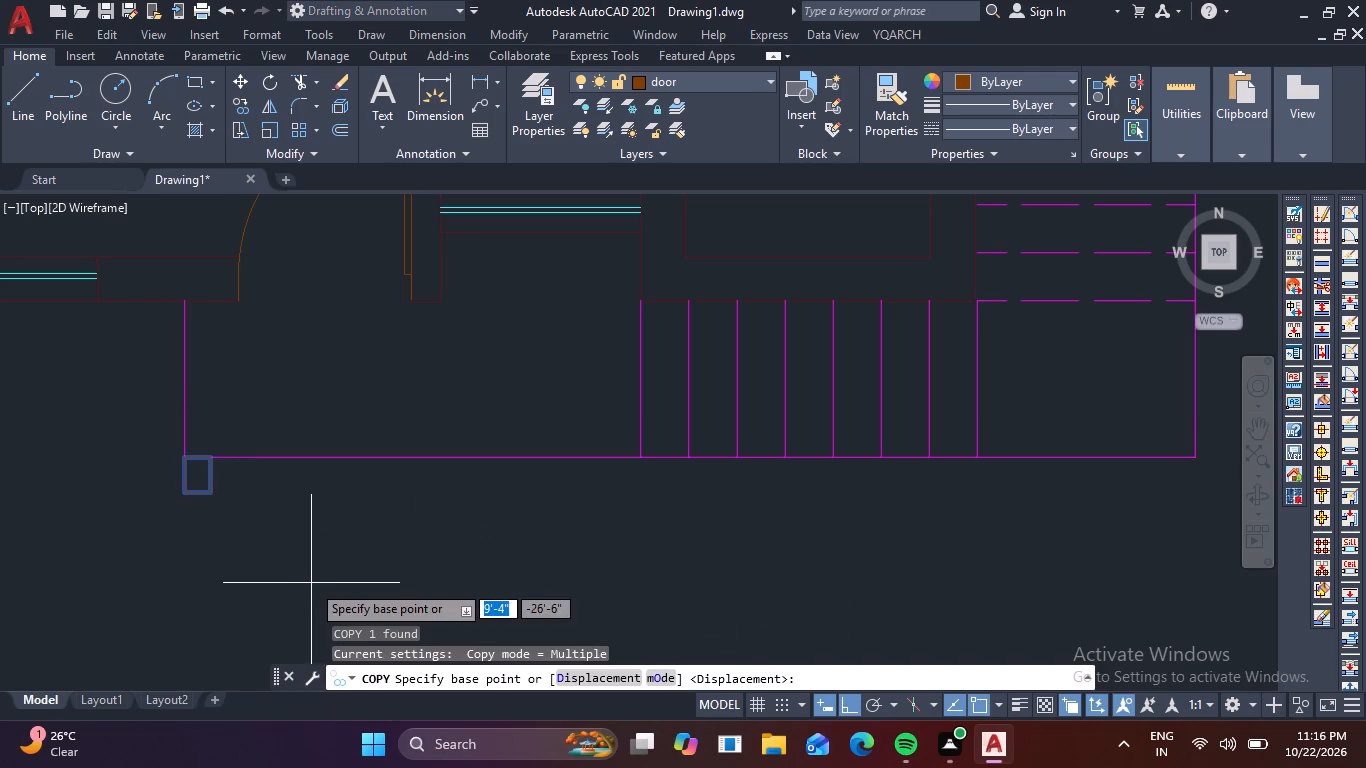
{"action": "left_click", "coordinate": [205, 455]}
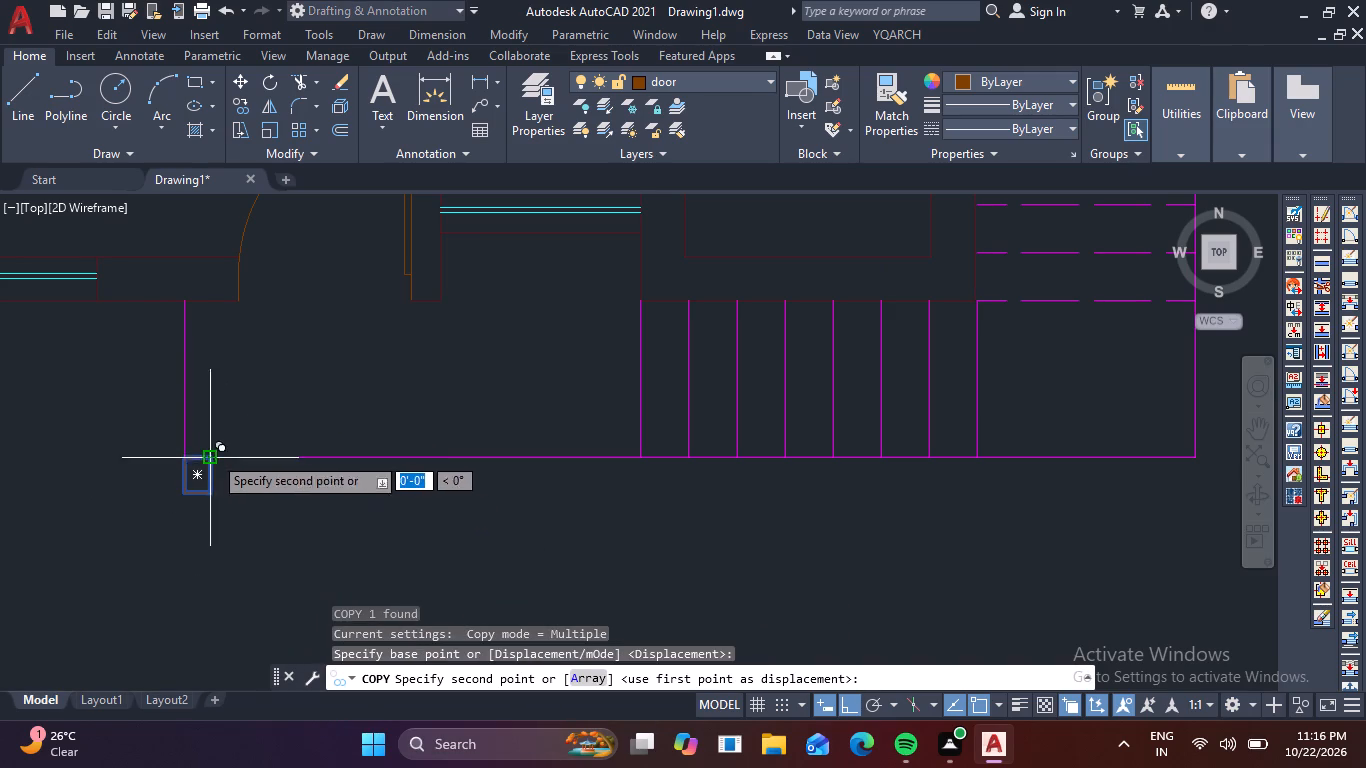
{"action": "left_click", "coordinate": [422, 456]}
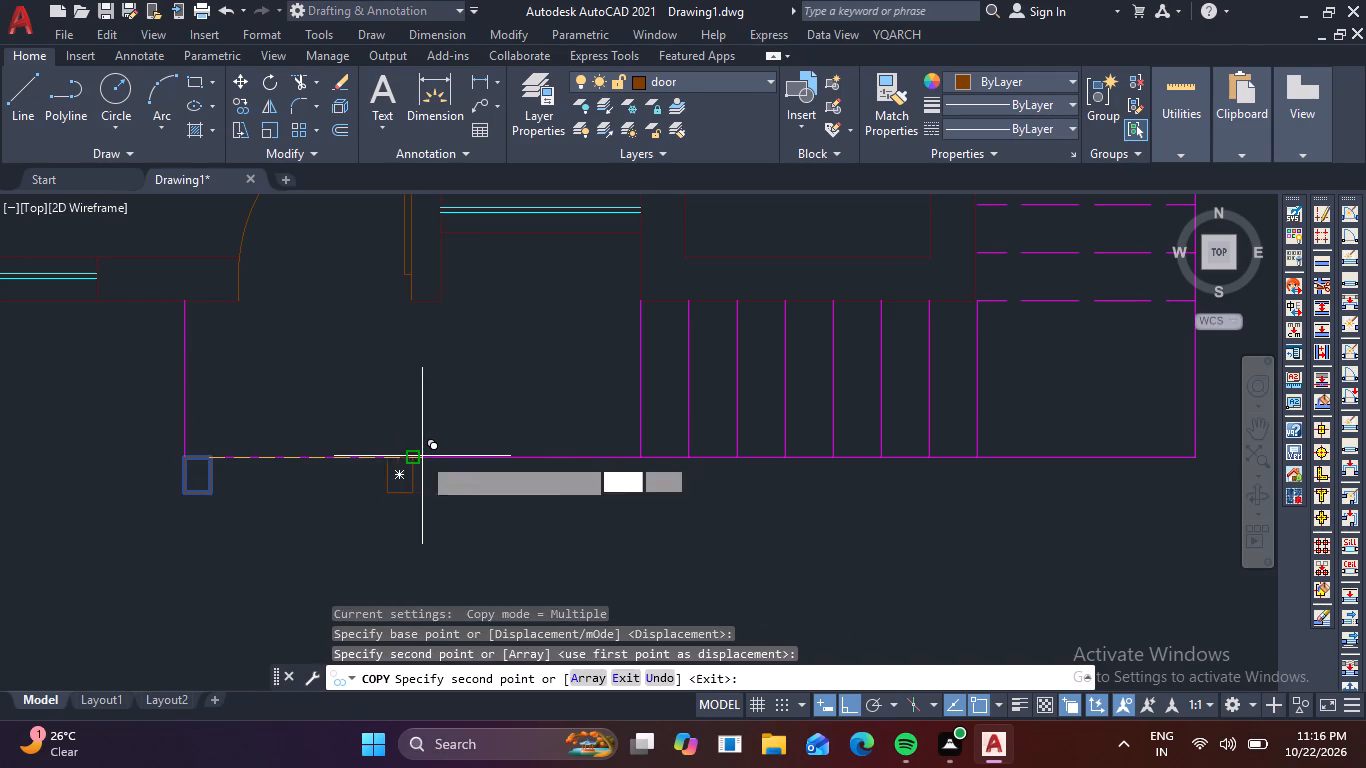
{"action": "left_click", "coordinate": [635, 460]}
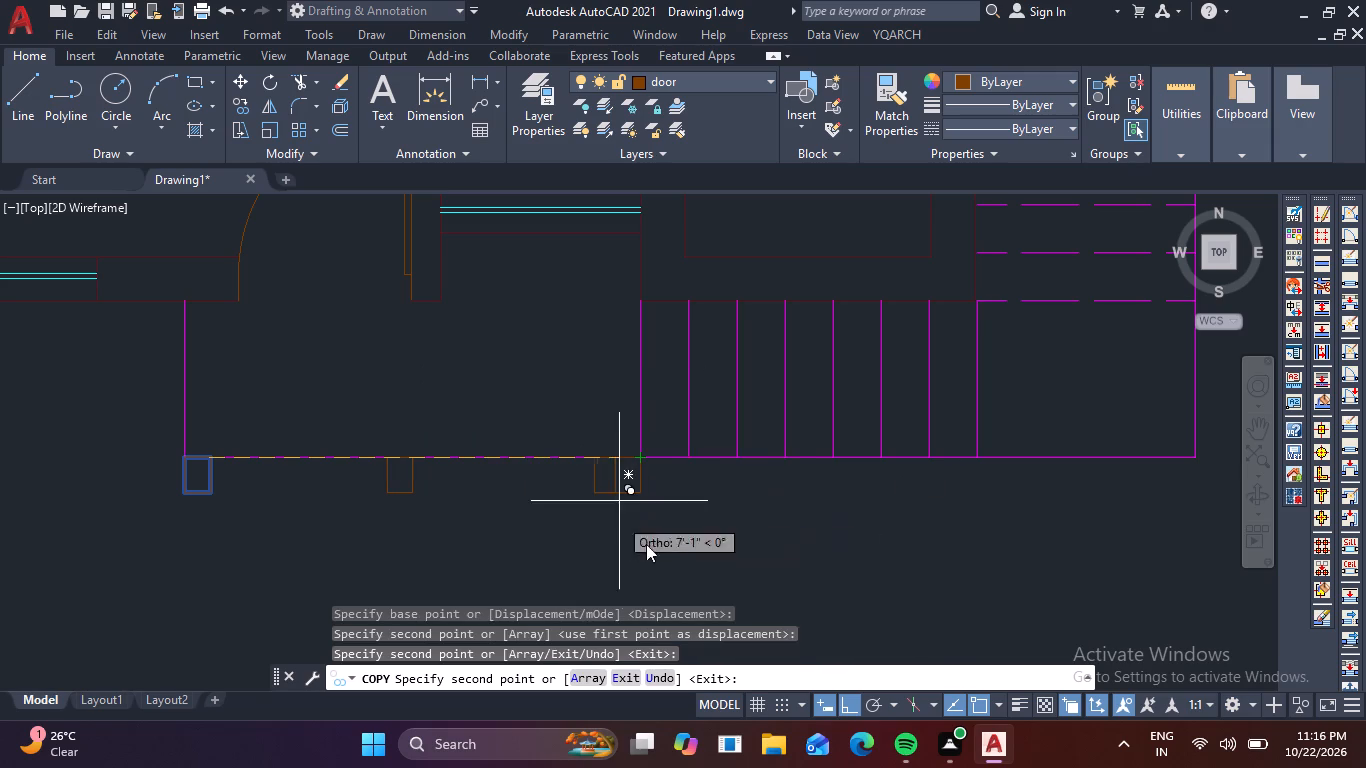
{"action": "key", "text": "Escape"}
{"action": "key", "text": "grave"}
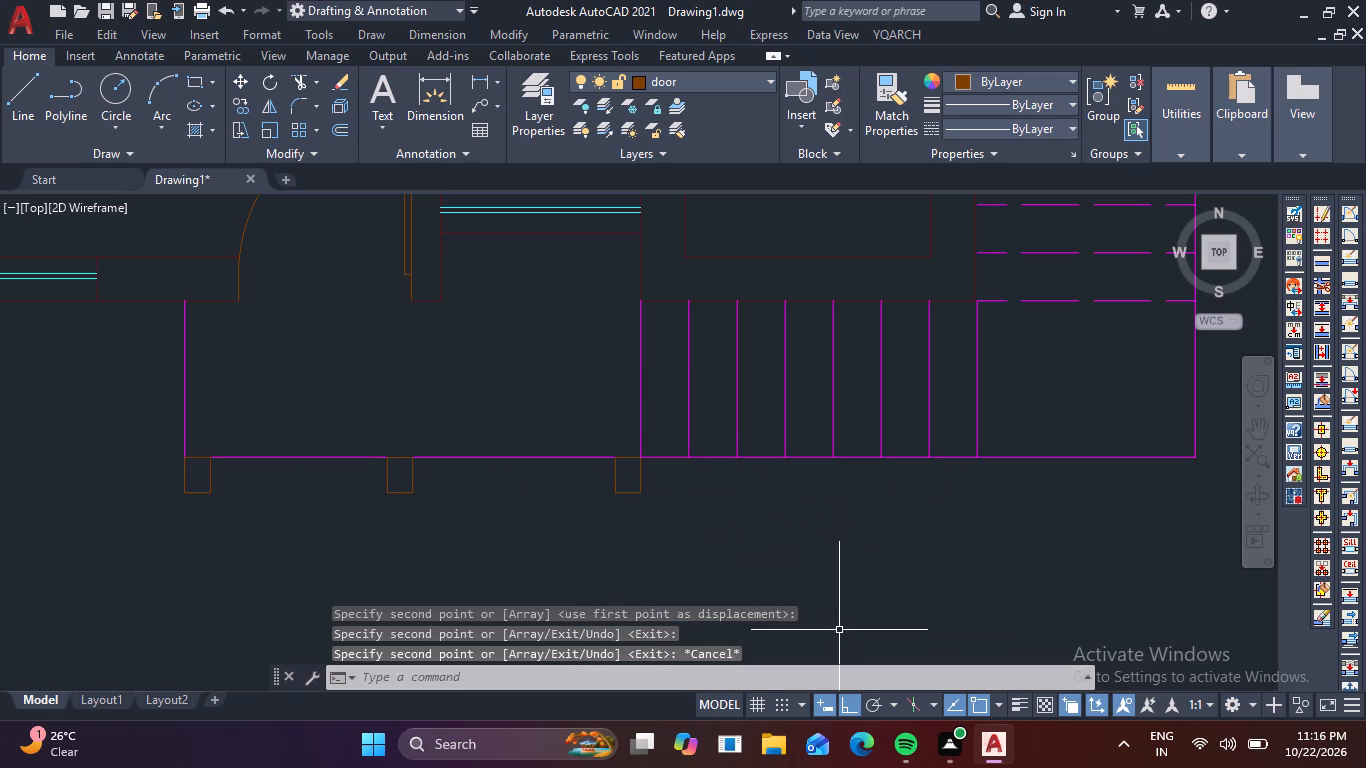
{"action": "key", "text": "Escape"}
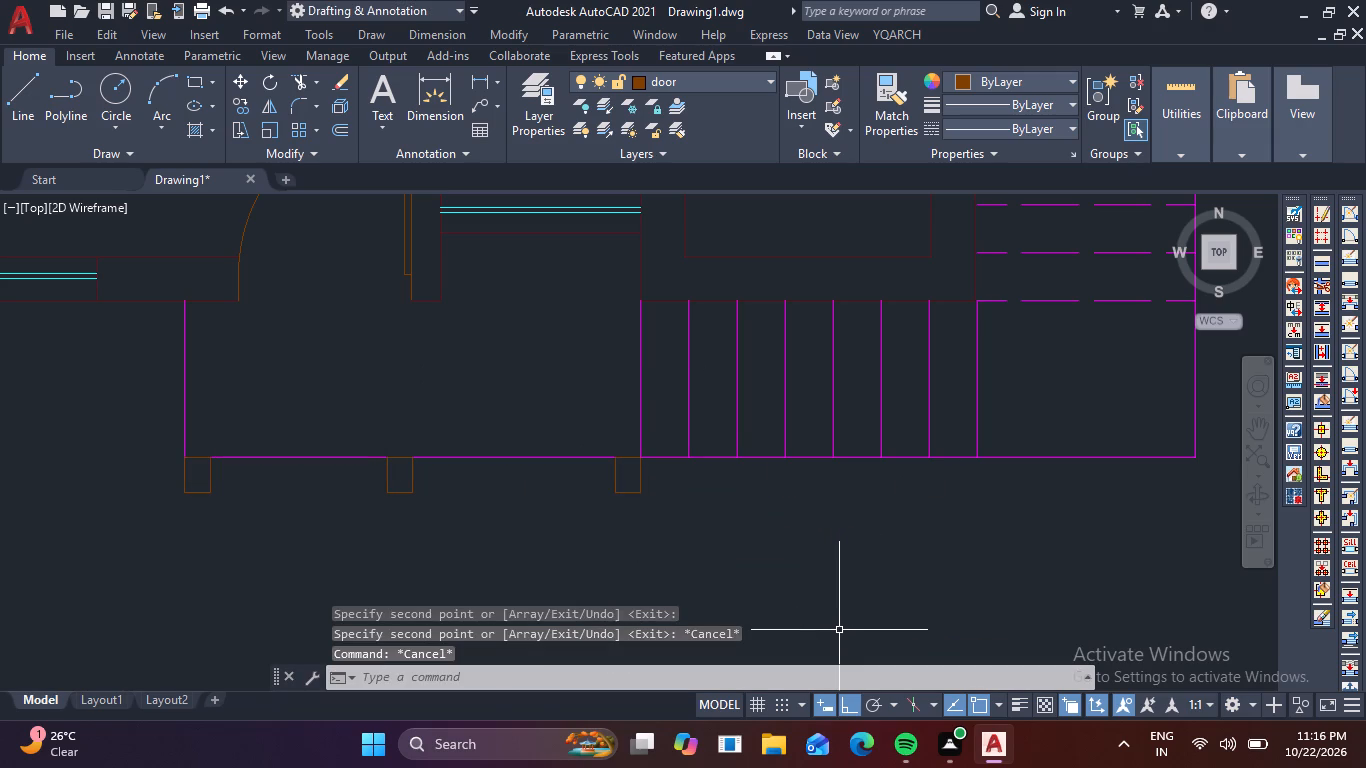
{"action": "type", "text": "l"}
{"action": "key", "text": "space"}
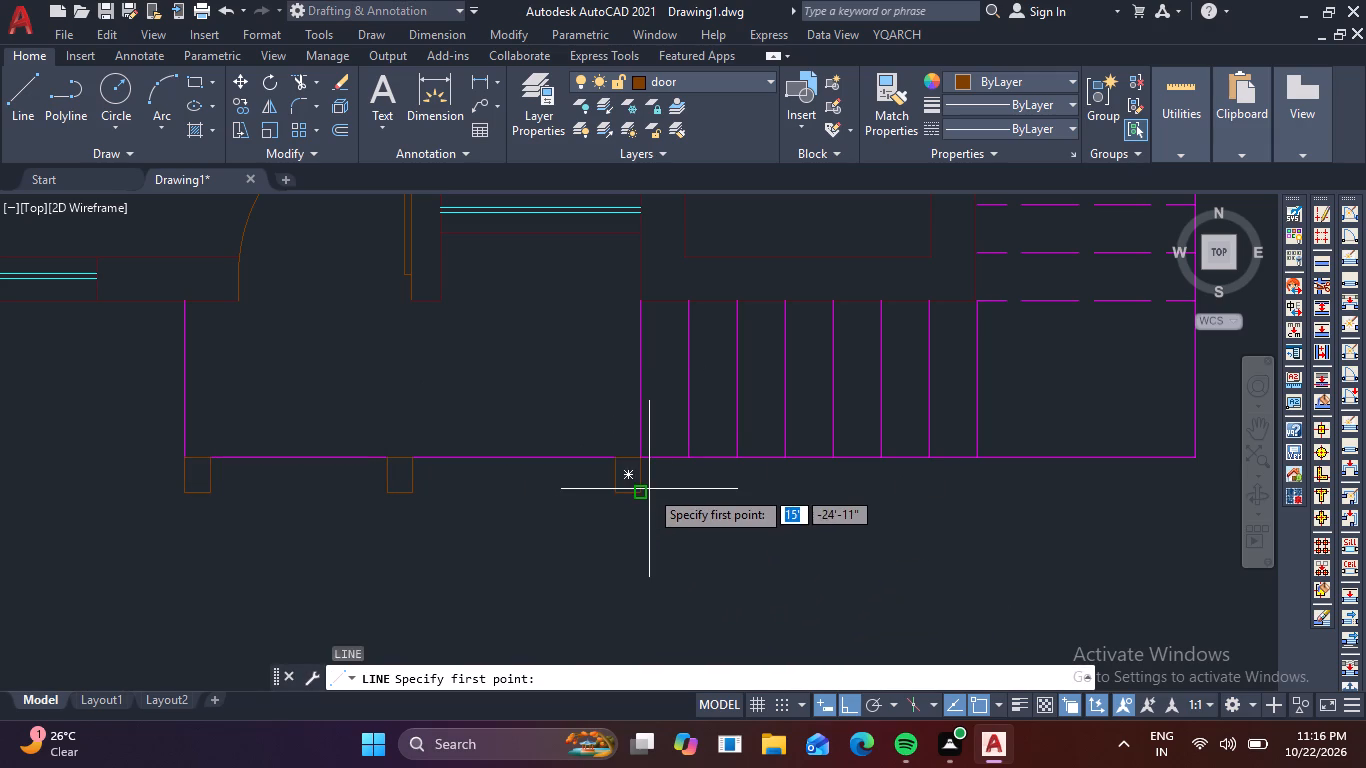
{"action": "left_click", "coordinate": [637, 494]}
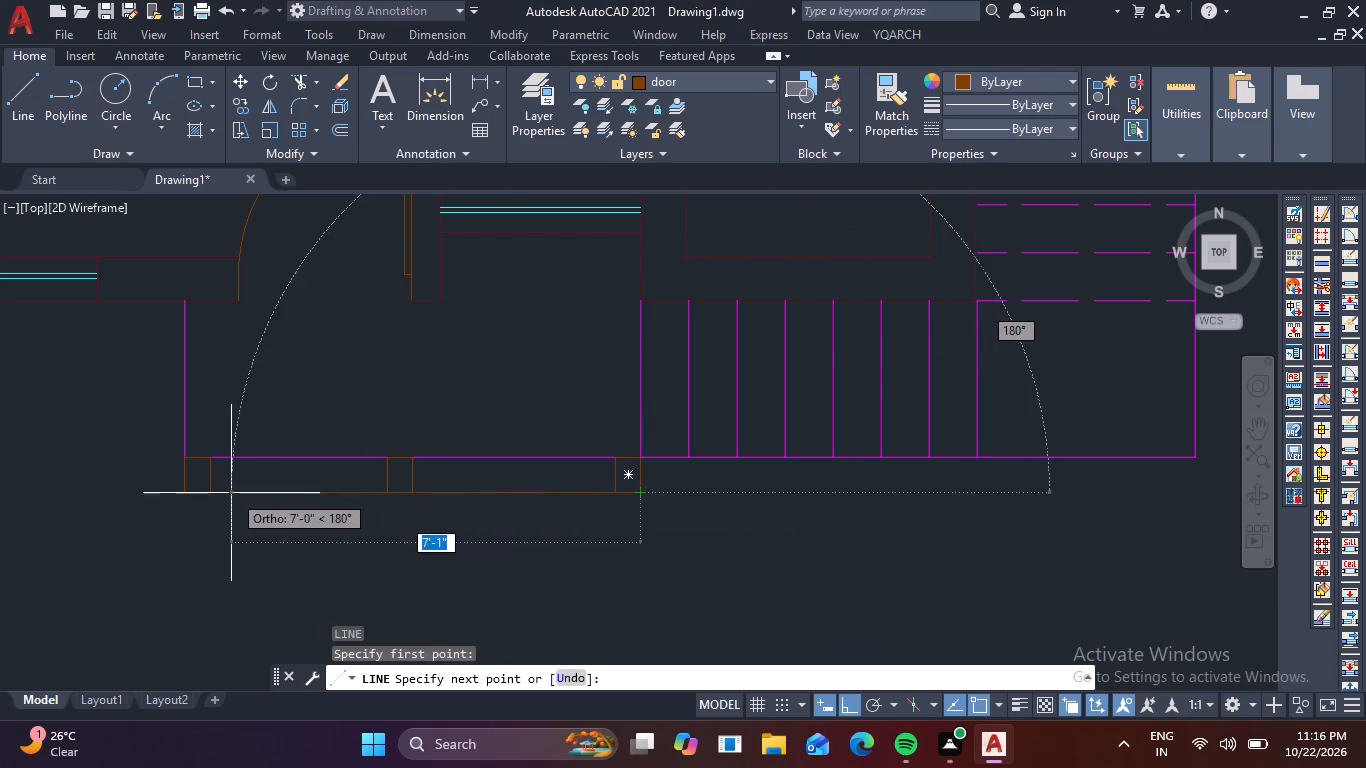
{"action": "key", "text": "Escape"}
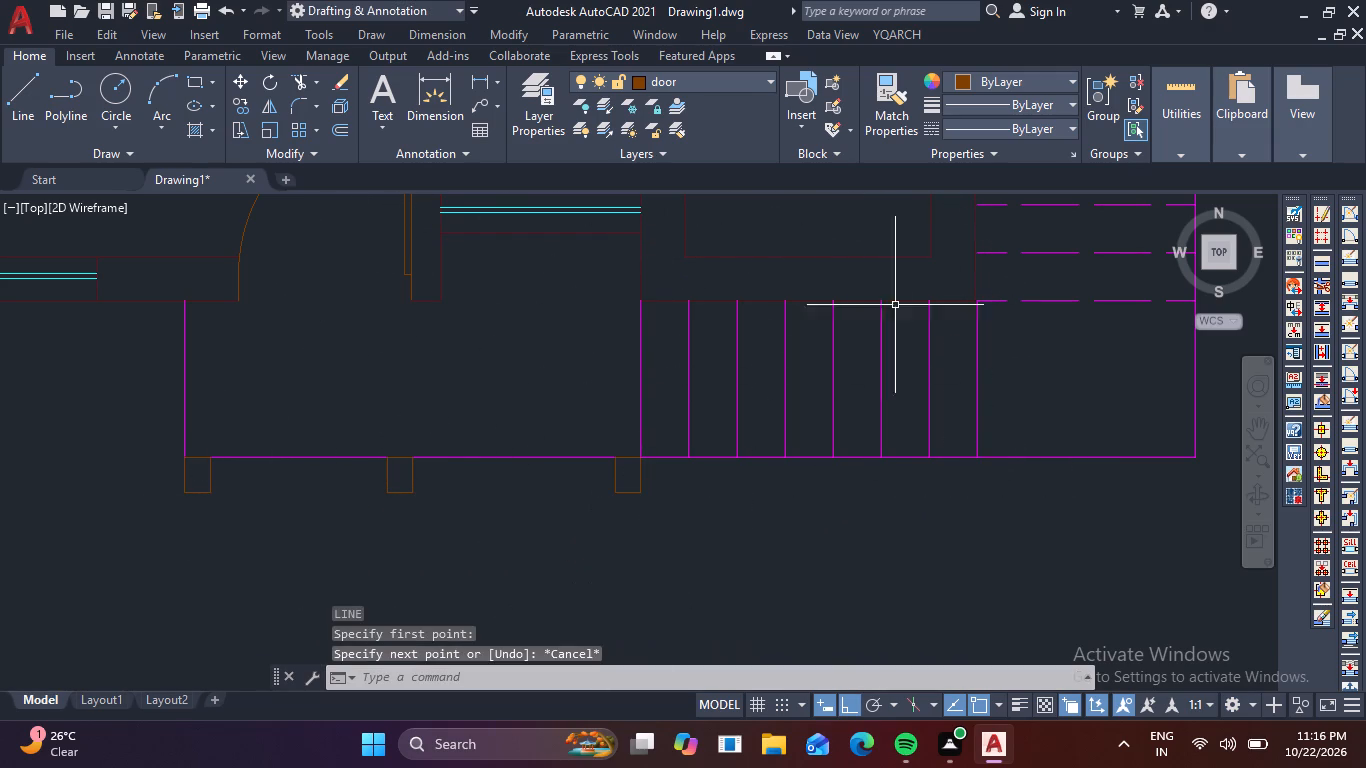
Draw a magenta line along the bottoms of the three small rectangles, from the right one's outer corner to the left one's outer corner.
{"action": "left_click", "coordinate": [1073, 85]}
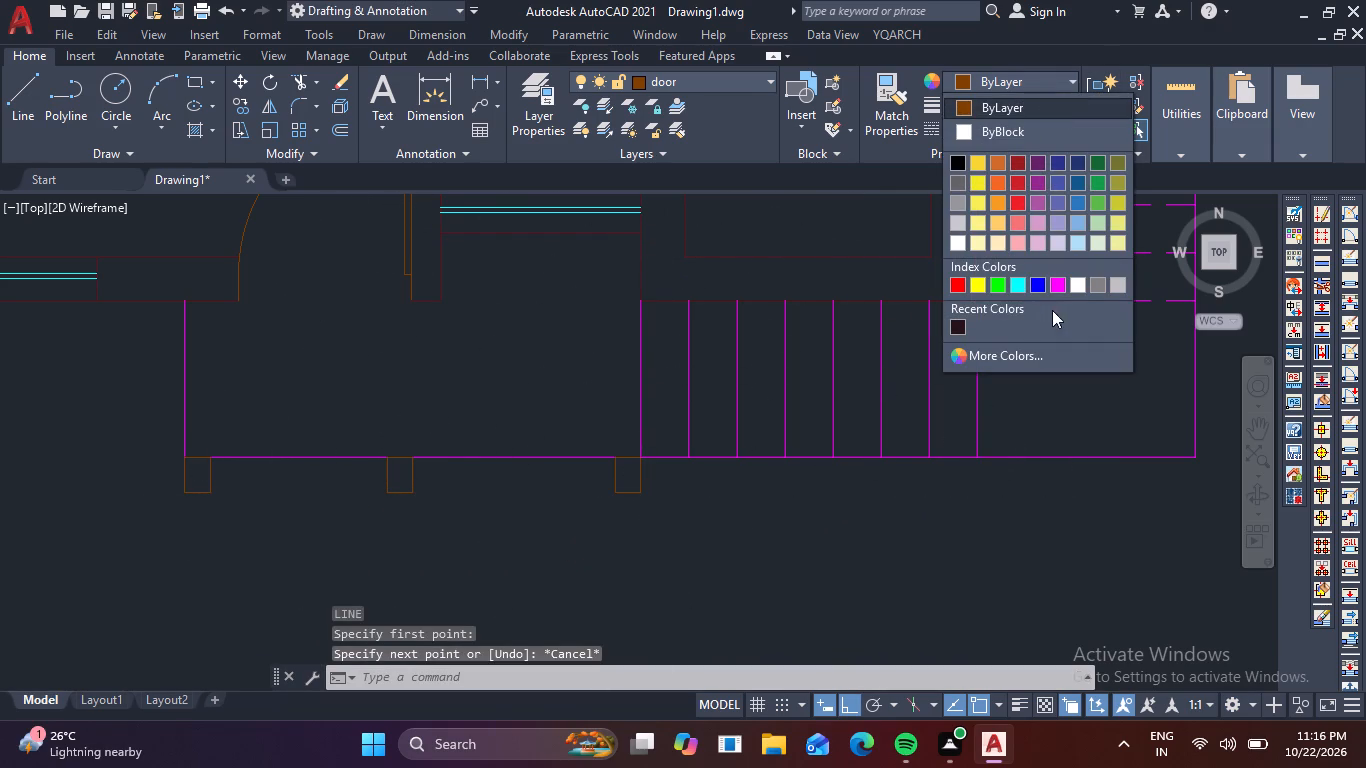
{"action": "left_click", "coordinate": [1049, 281]}
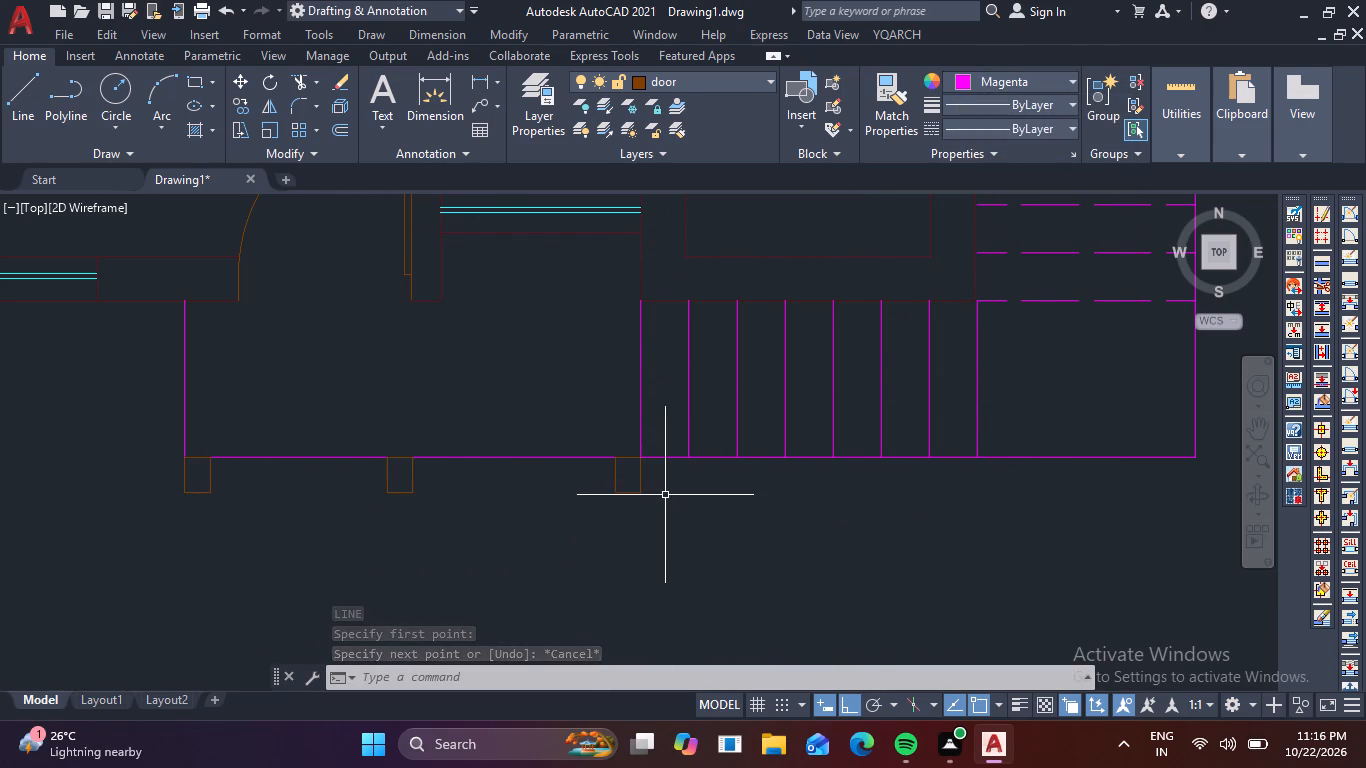
{"action": "type", "text": "l"}
{"action": "key", "text": "space"}
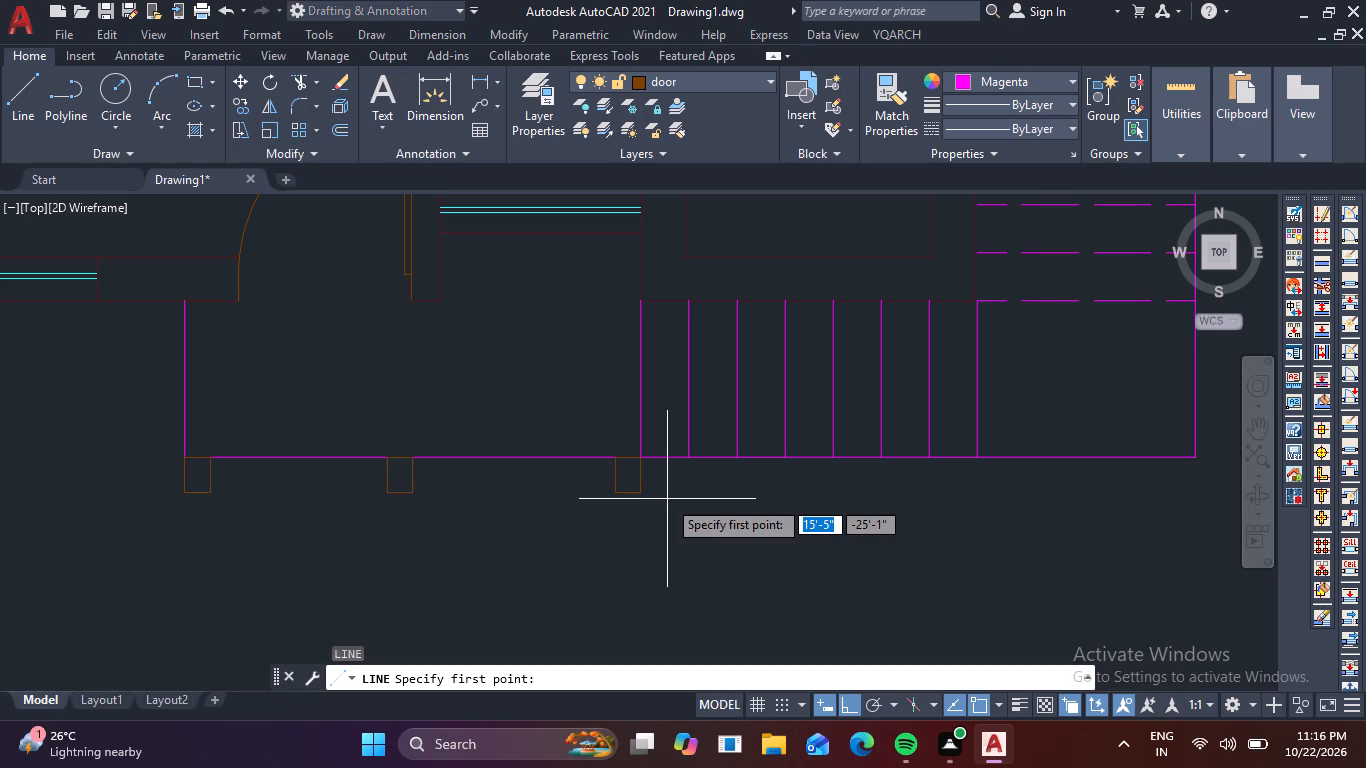
{"action": "left_click", "coordinate": [648, 495]}
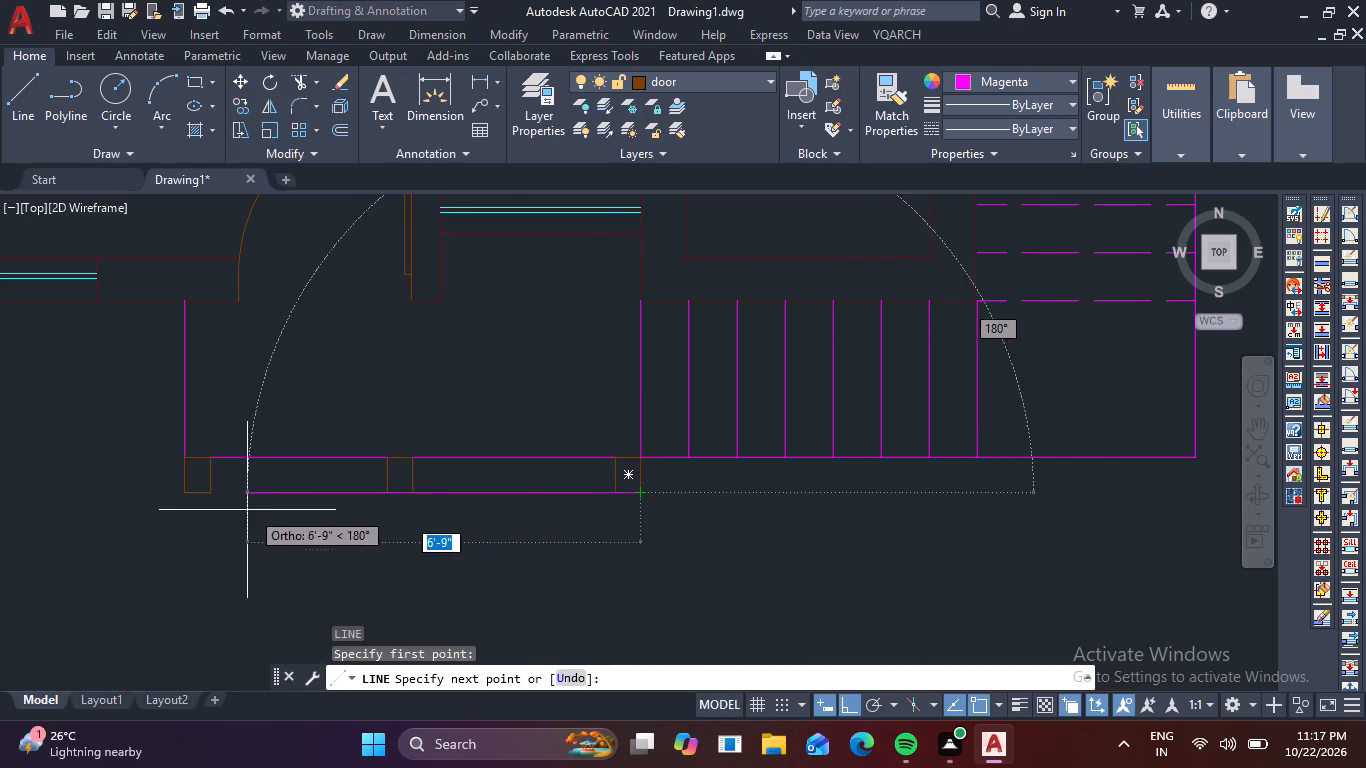
{"action": "left_click", "coordinate": [187, 497]}
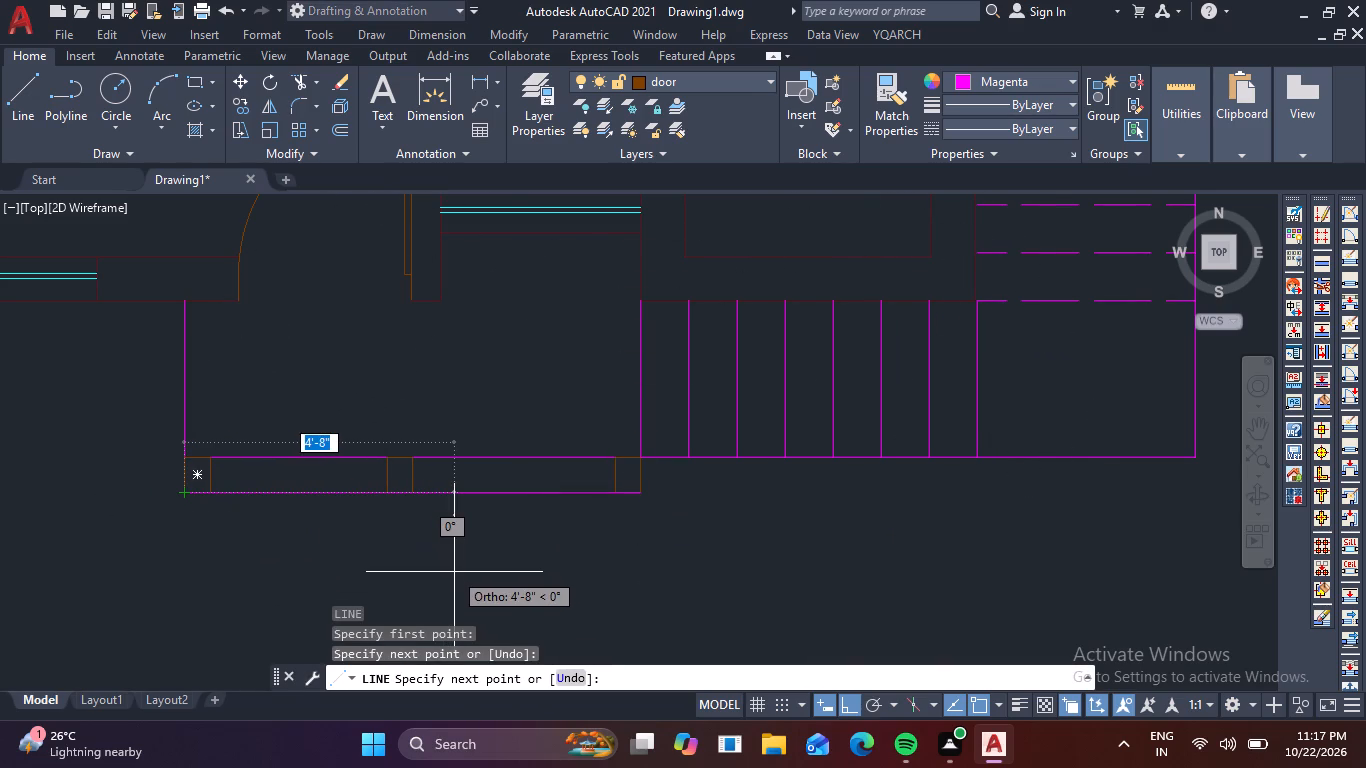
{"action": "key", "text": "Escape"}
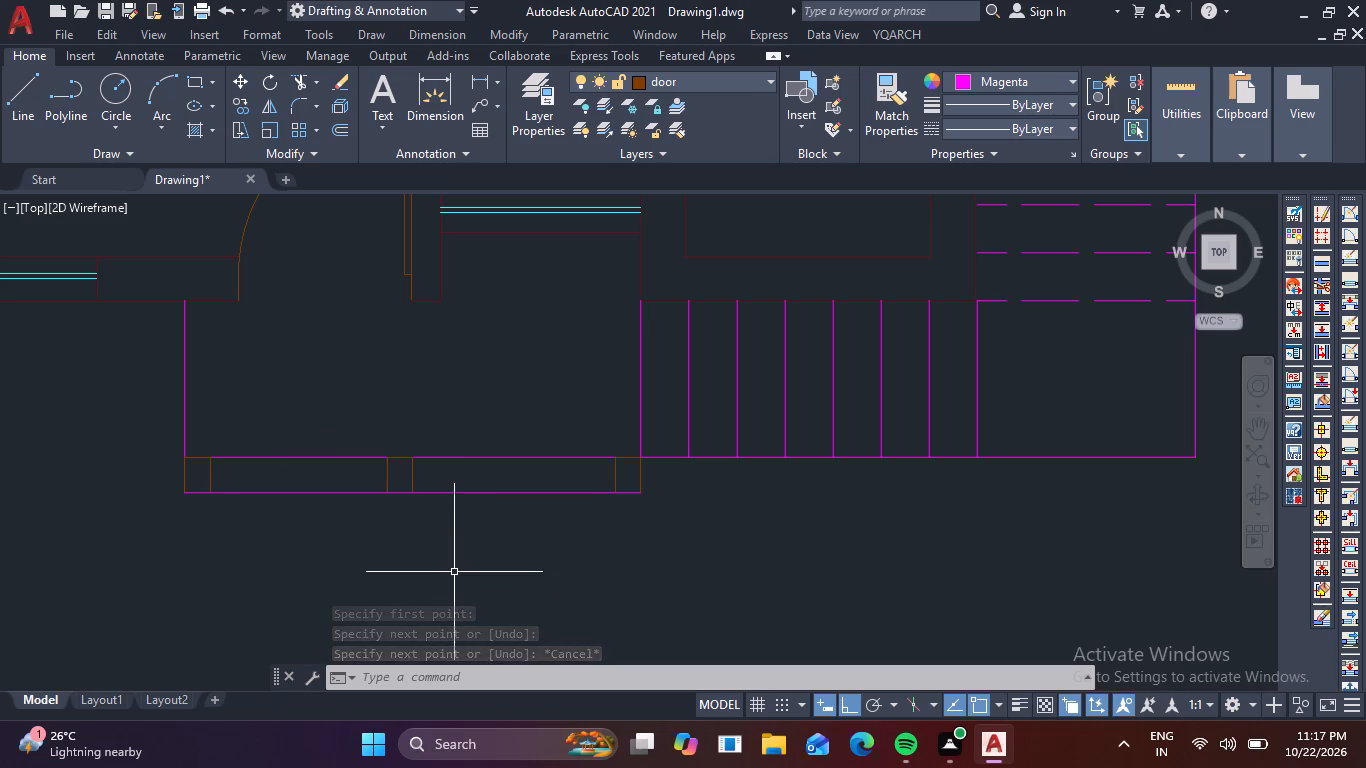
Turn Ortho mode off and try a free-angle line from the lower-left corner of the strip below the landing.
{"action": "scroll", "coordinate": [609, 546], "scroll_direction": "down", "scroll_amount": 1}
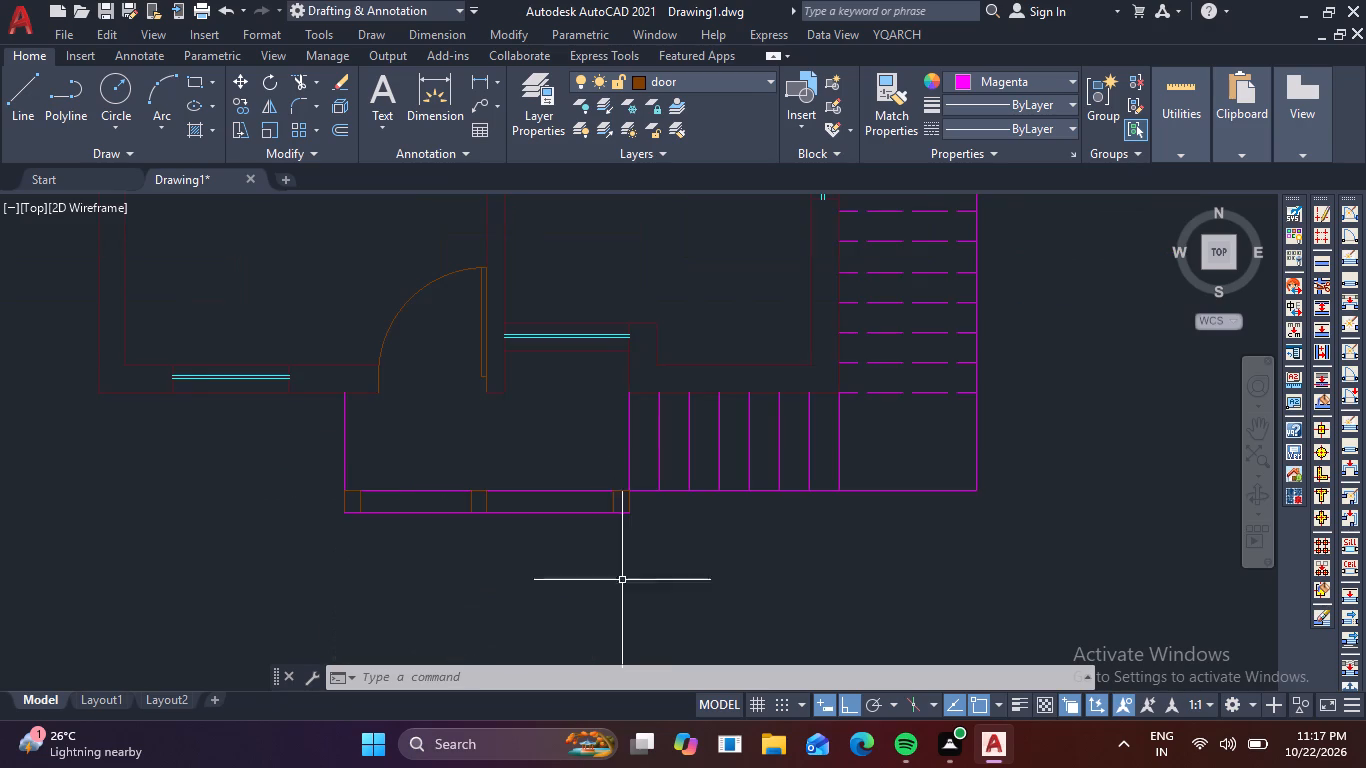
{"action": "middle_click_drag", "start_coordinate": [633, 603], "coordinate": [590, 394]}
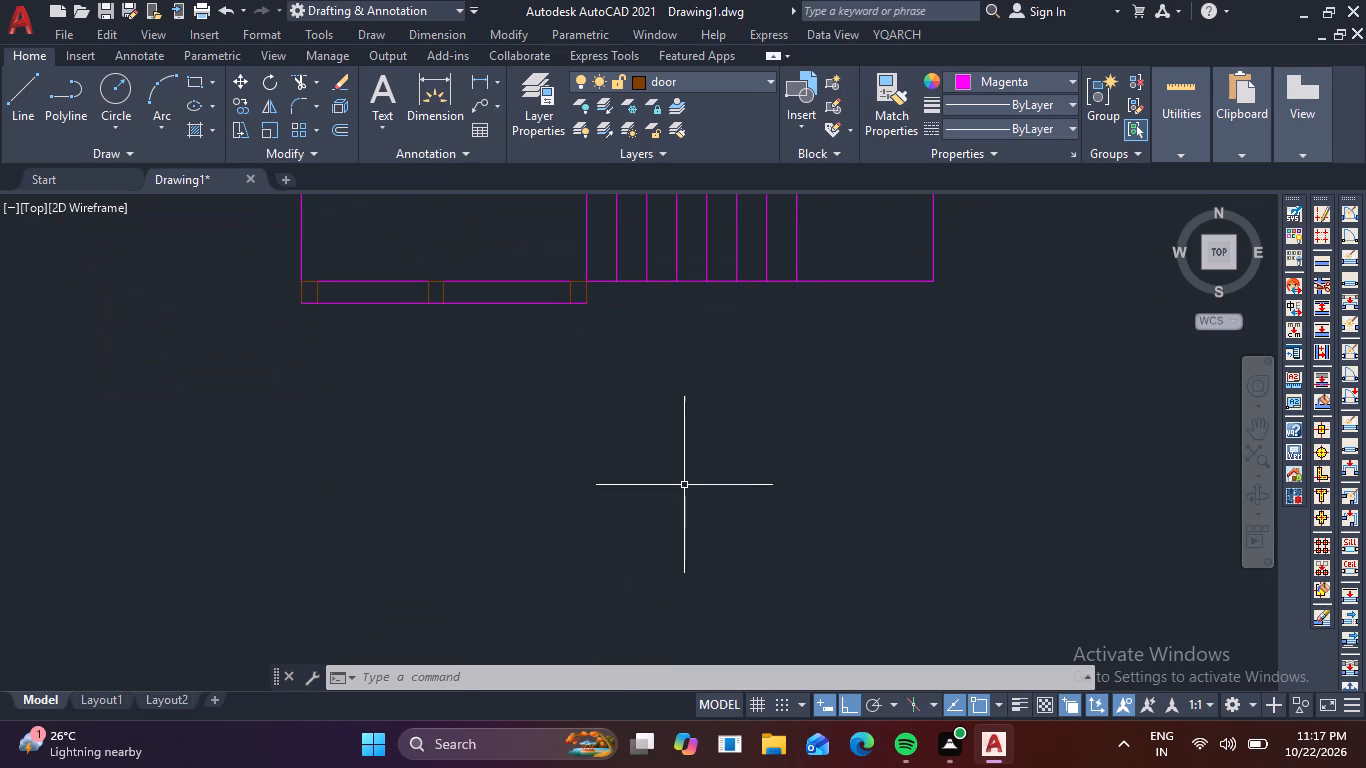
{"action": "type", "text": "l"}
{"action": "key", "text": "space"}
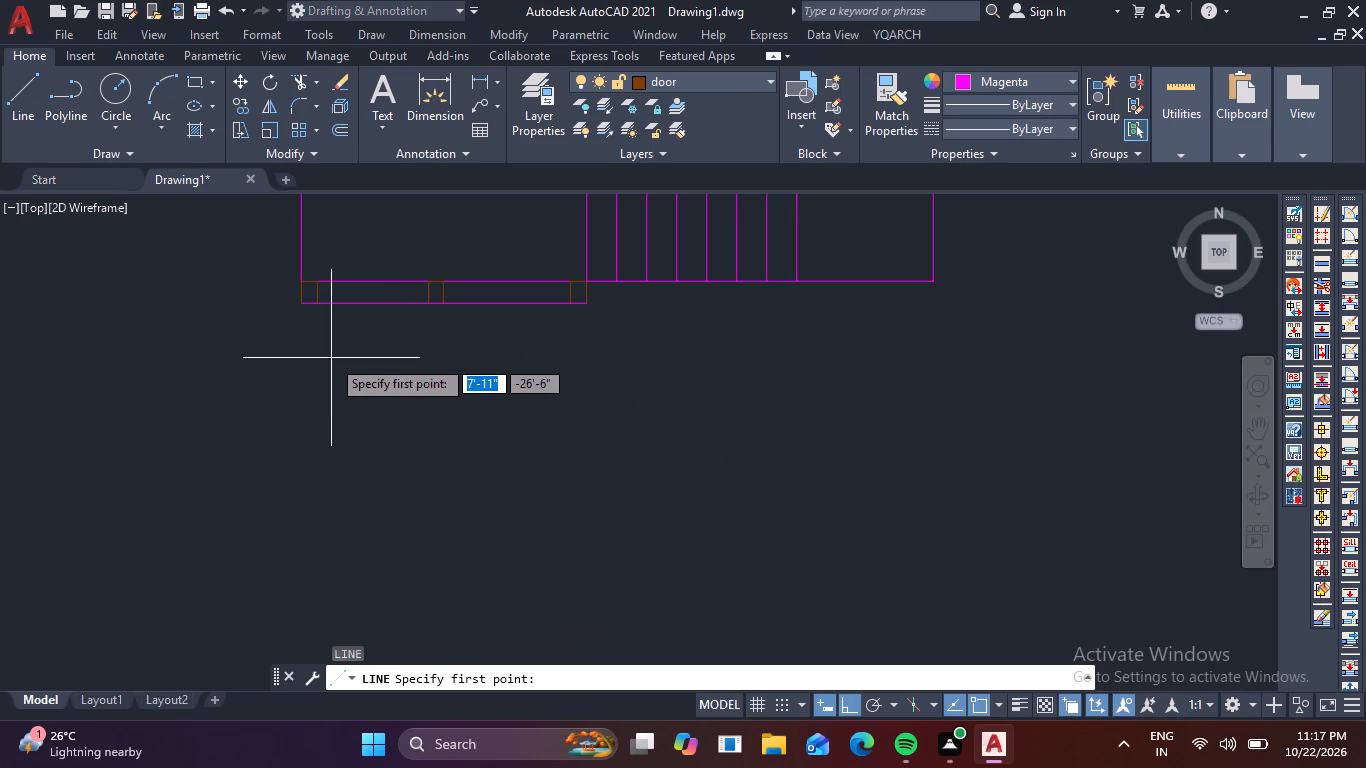
{"action": "key", "text": "F8"}
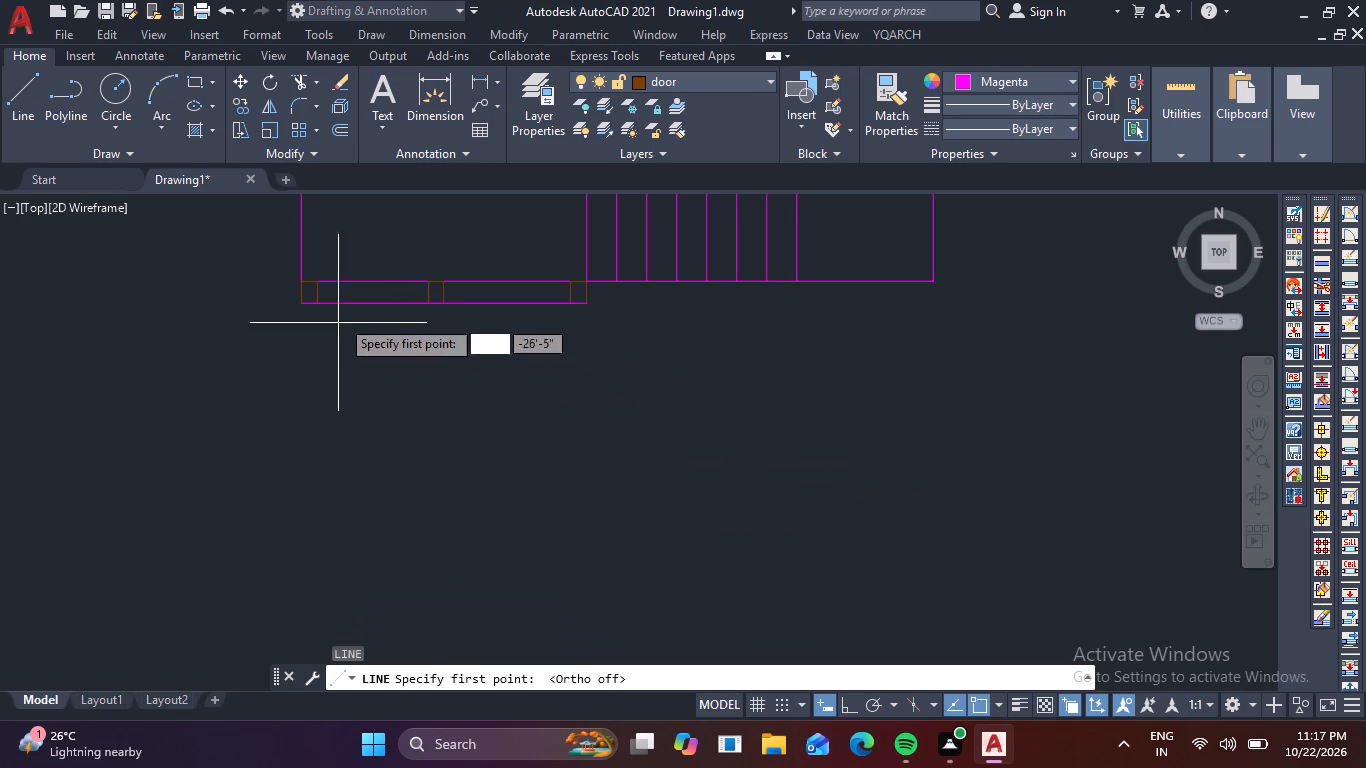
{"action": "left_click_drag", "start_coordinate": [297, 307], "coordinate": [305, 320]}
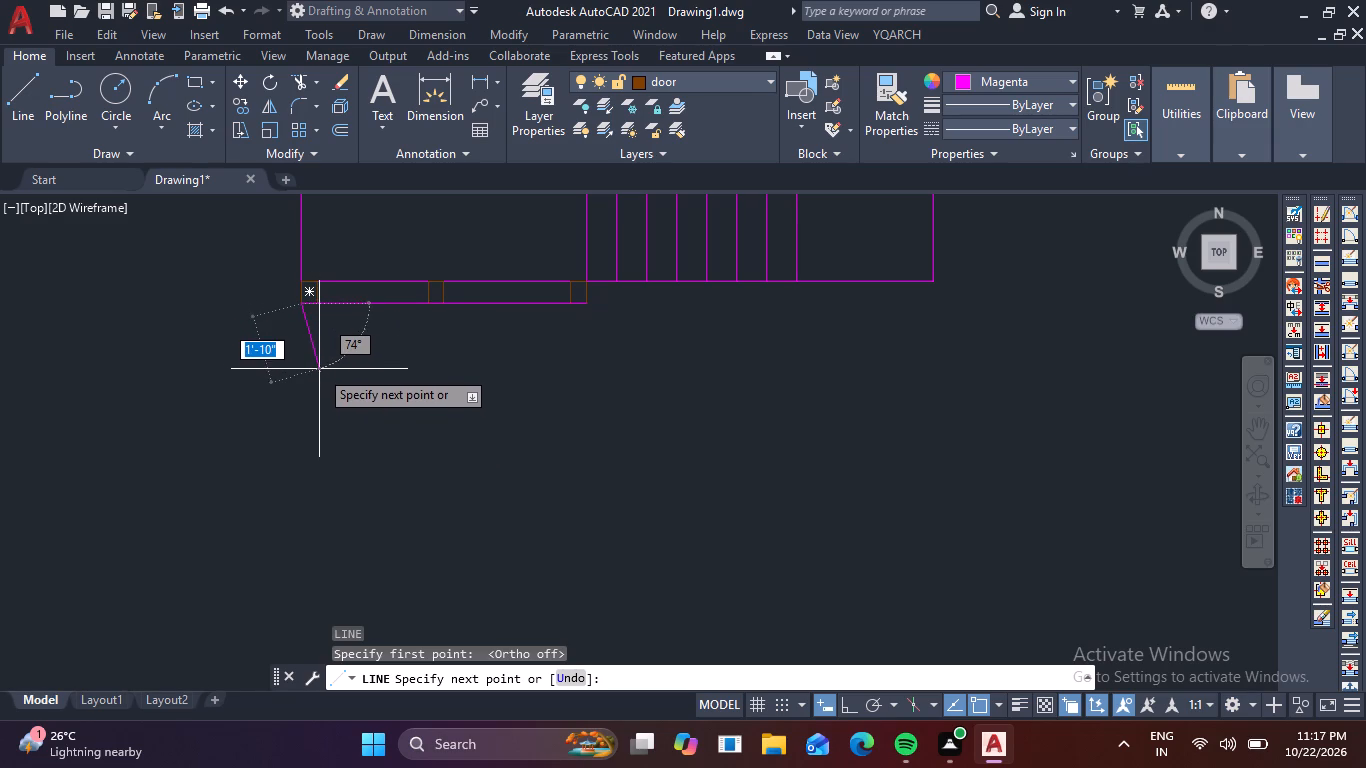
{"action": "key", "text": "Escape"}
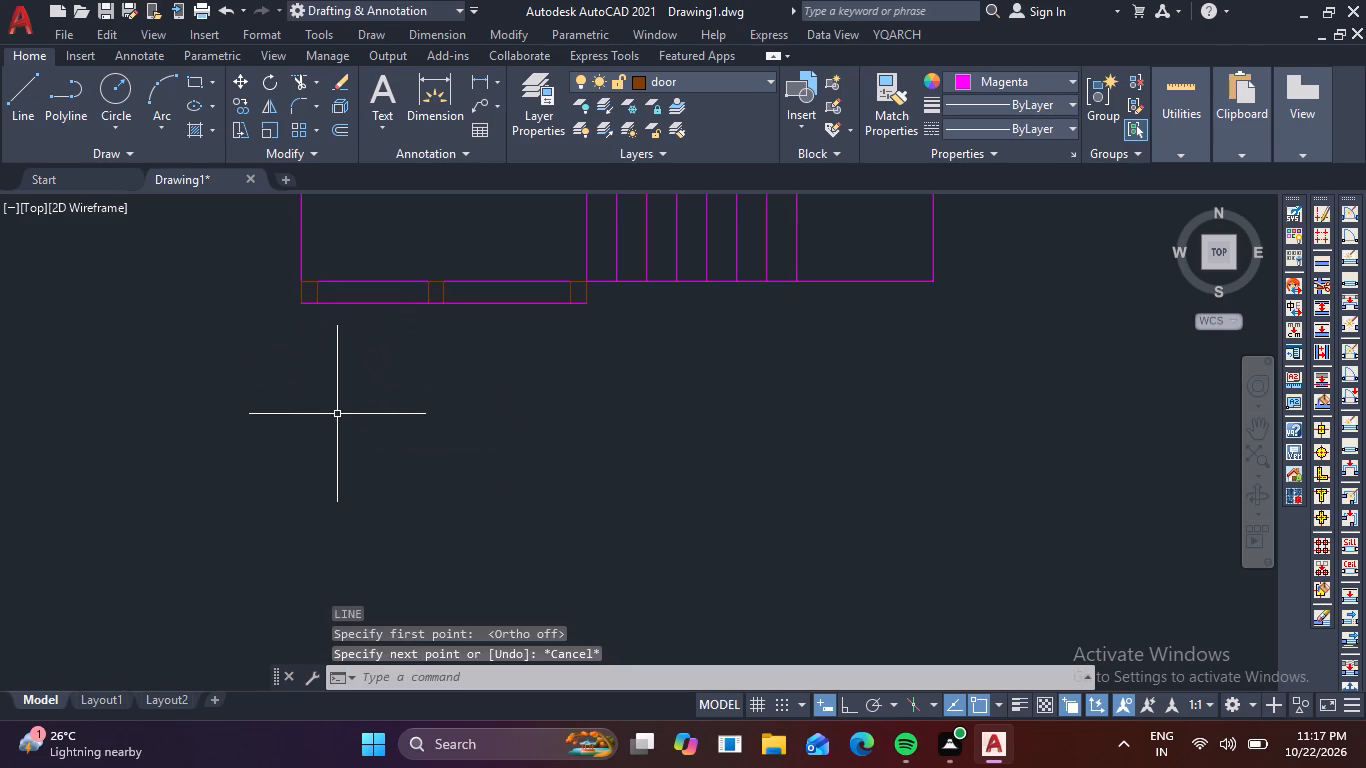
Draw a magenta spline from the lower-left corner of the strip below the landing, bowing slightly inward and flaring outward at its lower end.
{"action": "type", "text": "spl"}
{"action": "key", "text": "space"}
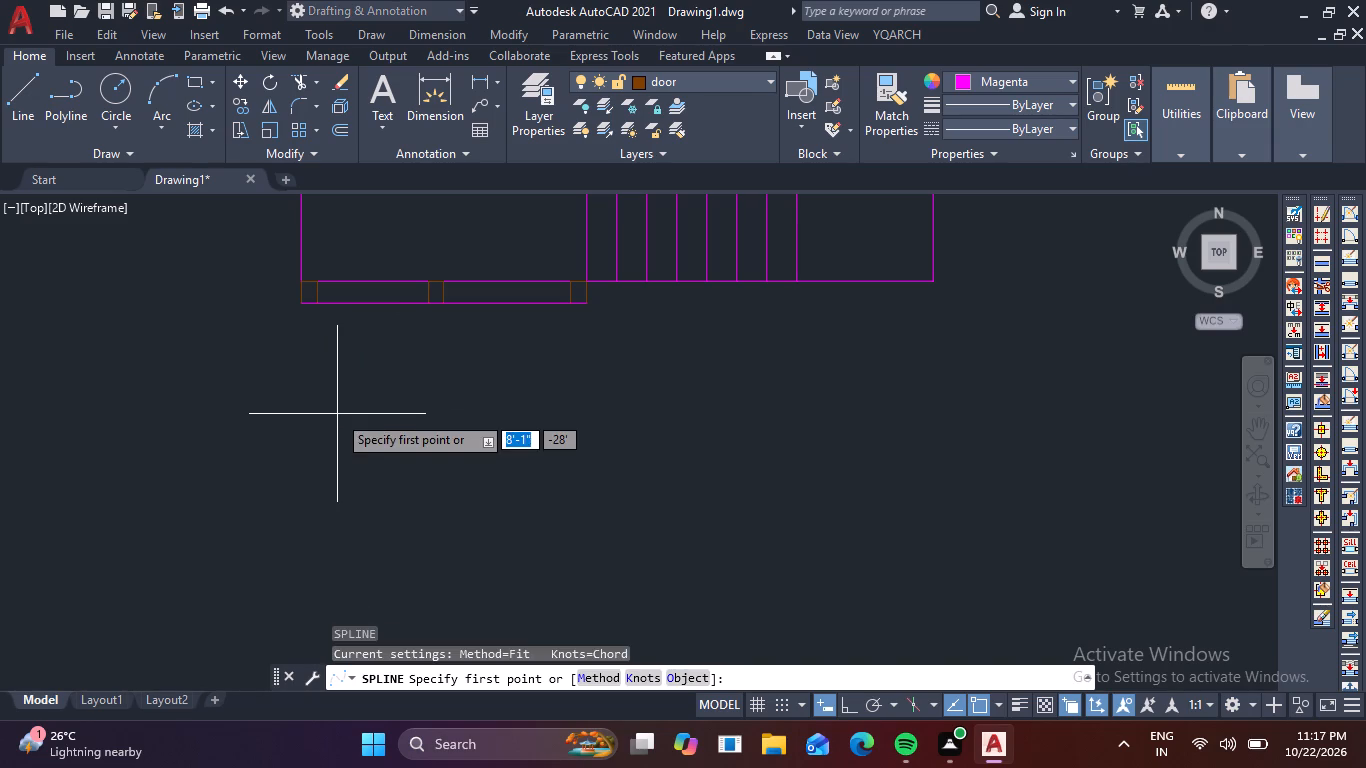
{"action": "left_click", "coordinate": [302, 308]}
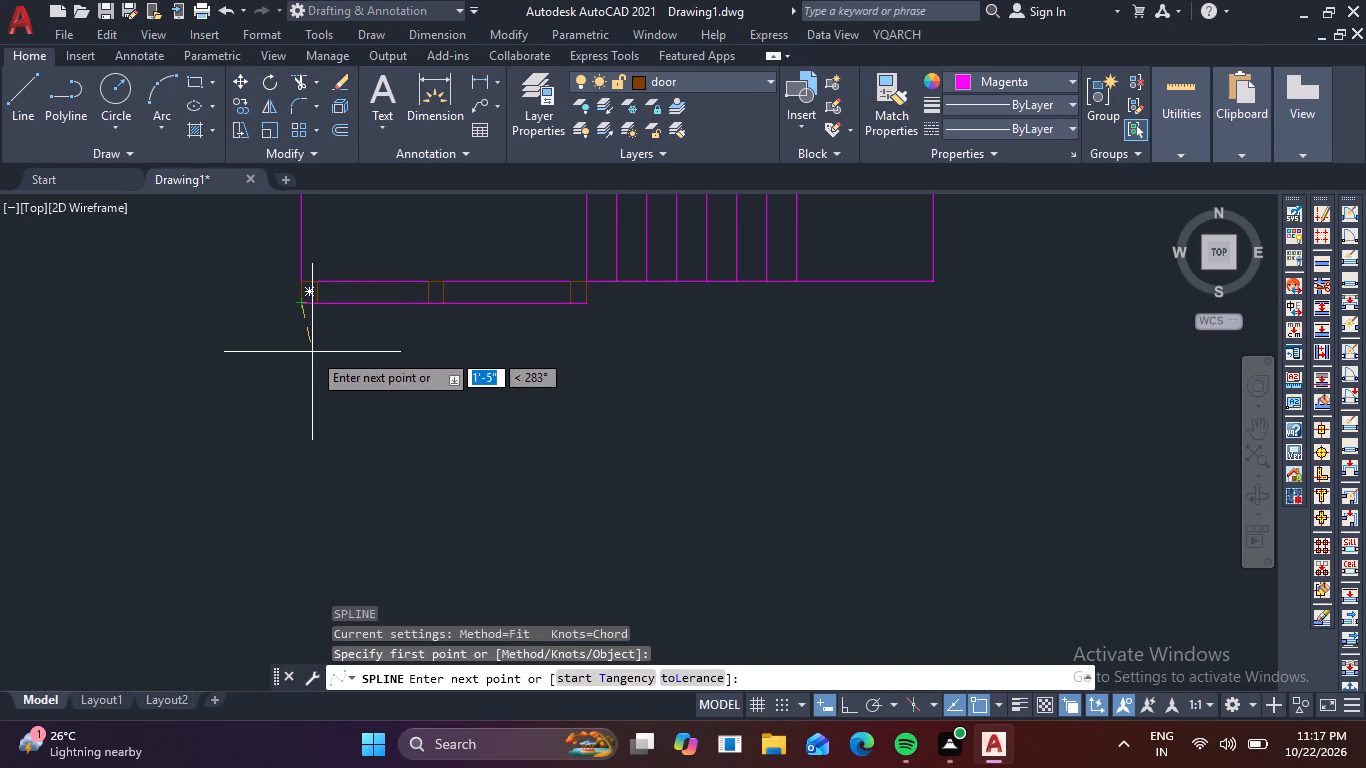
{"action": "left_click", "coordinate": [312, 352]}
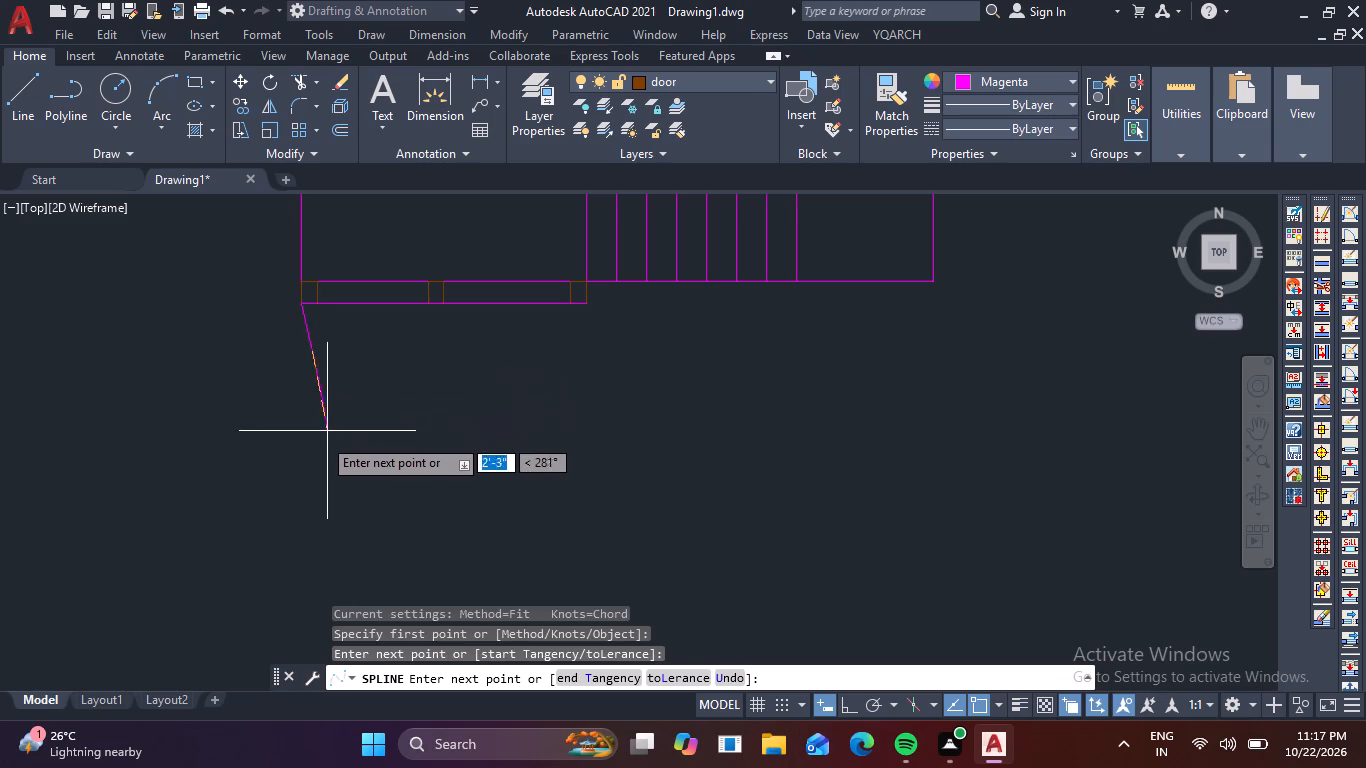
{"action": "left_click", "coordinate": [327, 513]}
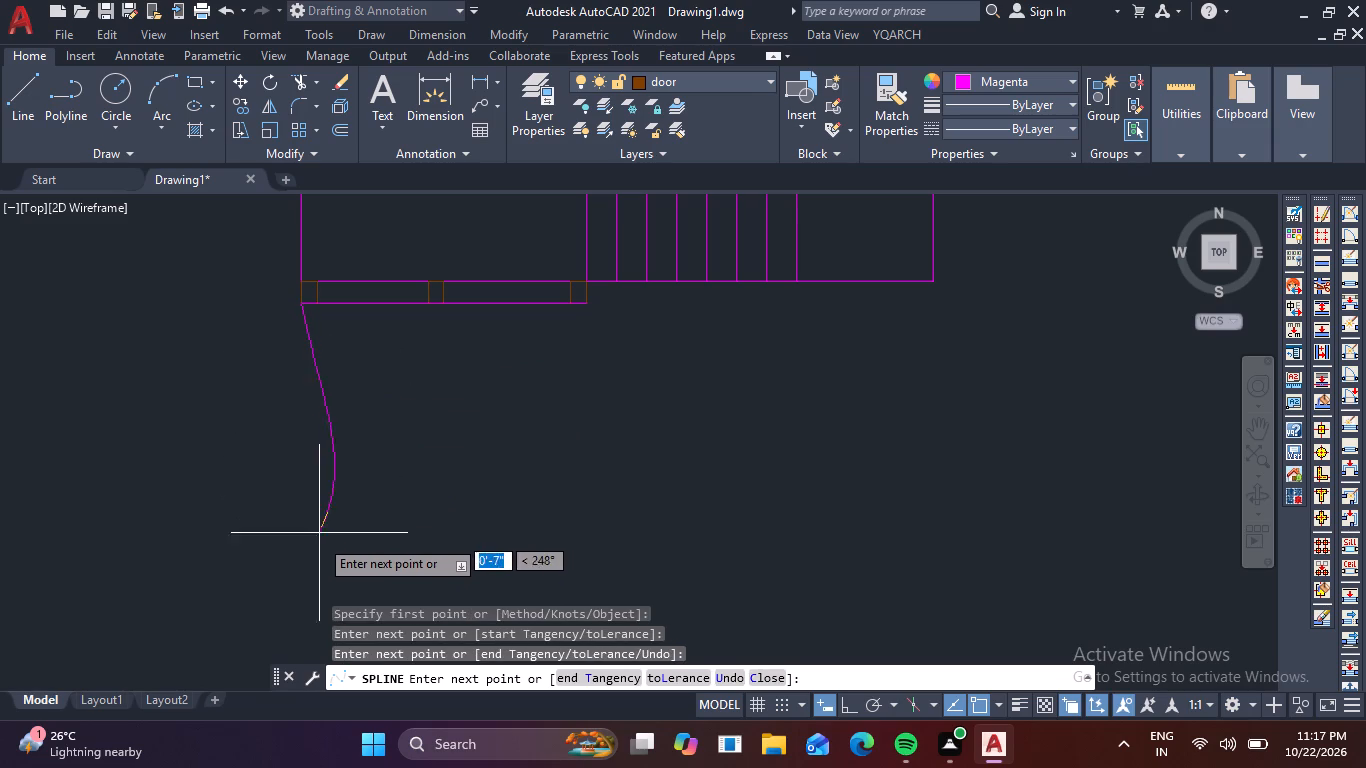
{"action": "scroll", "coordinate": [333, 561], "scroll_direction": "down", "scroll_amount": 1}
{"action": "middle_click_drag", "start_coordinate": [330, 563], "coordinate": [307, 397]}
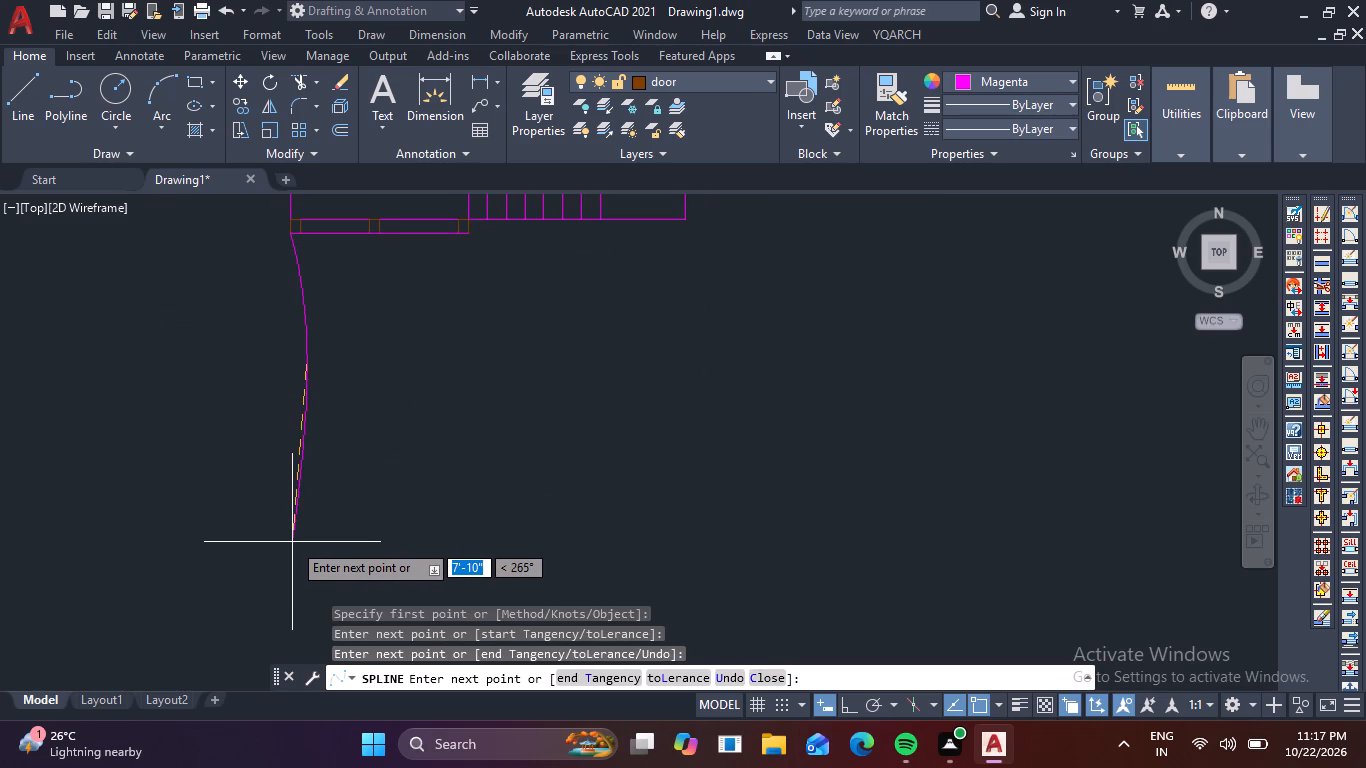
{"action": "left_click", "coordinate": [303, 487]}
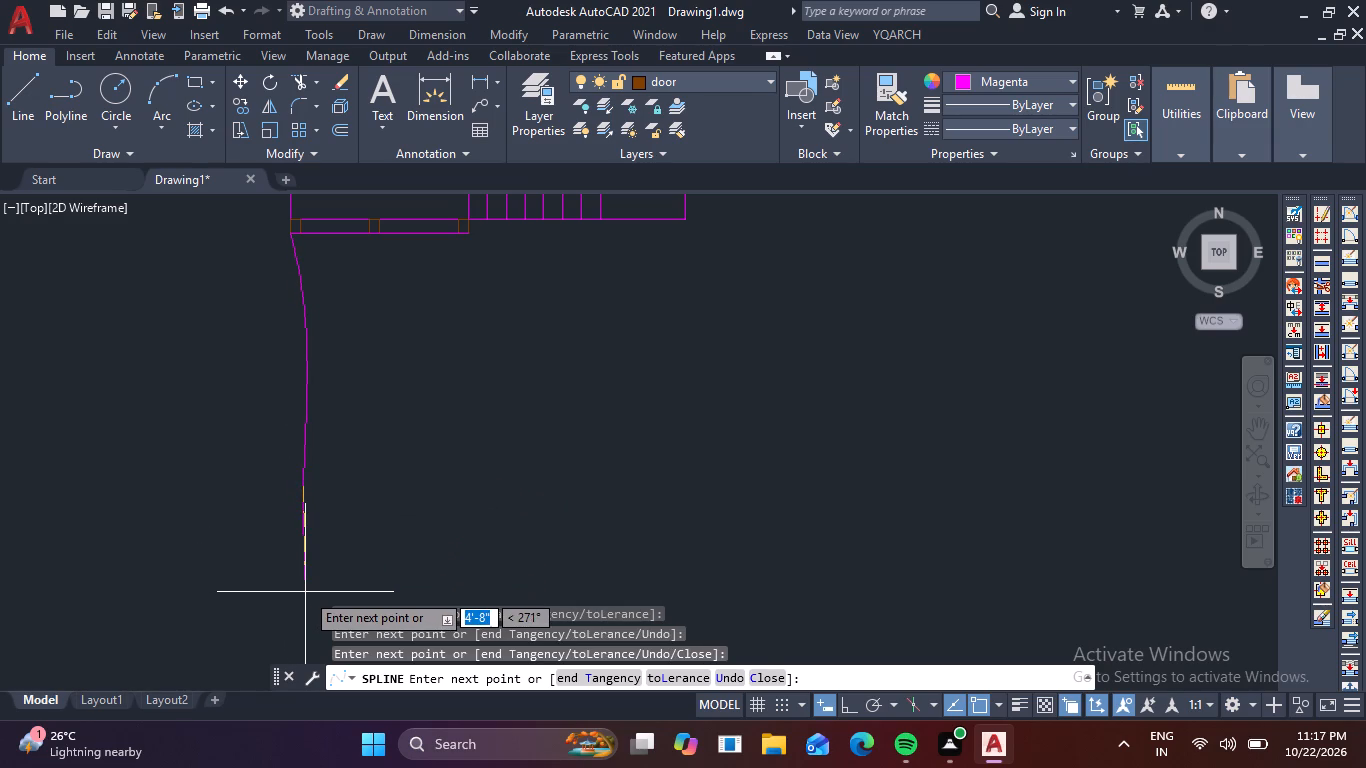
{"action": "left_click", "coordinate": [270, 592]}
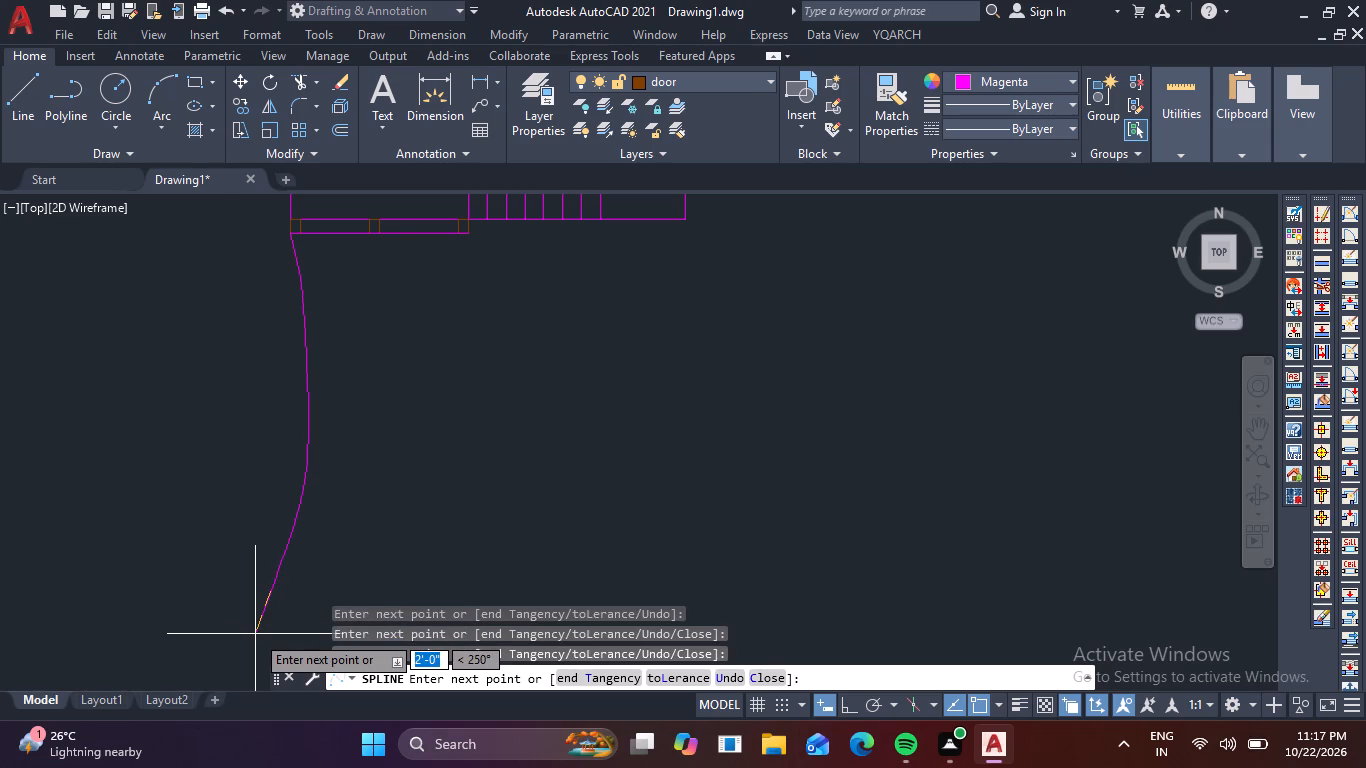
{"action": "key", "text": "space"}
Mirror the path spline about a vertical axis through the midpoint of the strip's bottom line with Ortho on, keeping the original.
{"action": "left_click_drag", "start_coordinate": [346, 569], "coordinate": [333, 554]}
{"action": "left_click", "coordinate": [242, 496]}
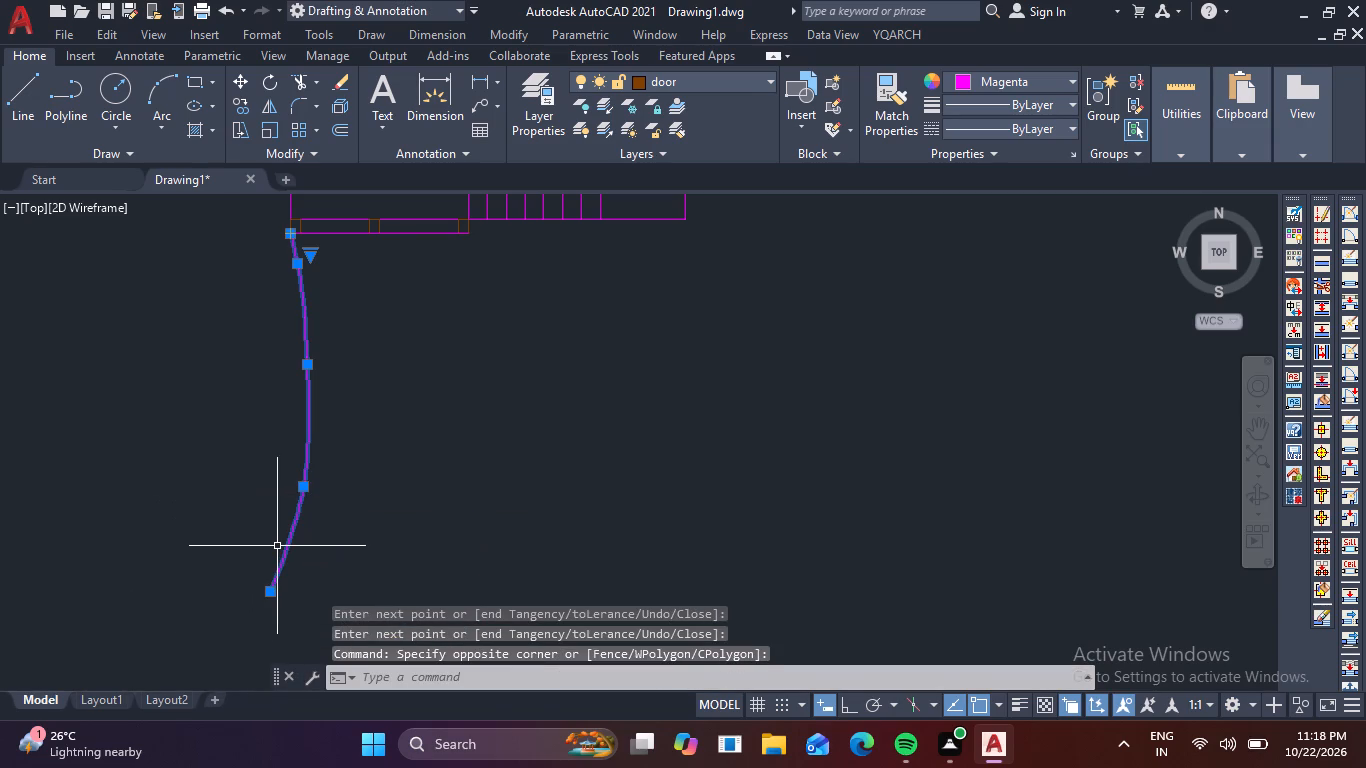
{"action": "type", "text": "mi"}
{"action": "key", "text": "space"}
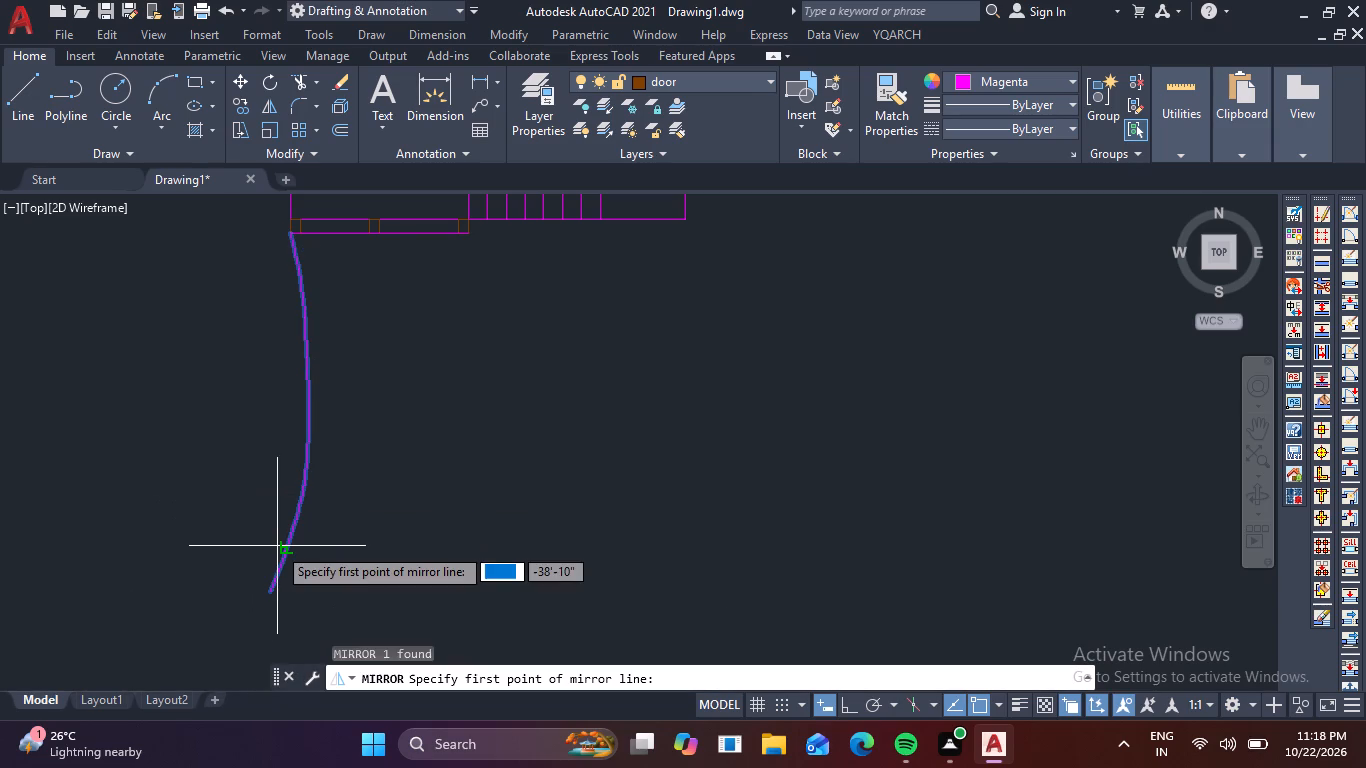
{"action": "left_click", "coordinate": [379, 238]}
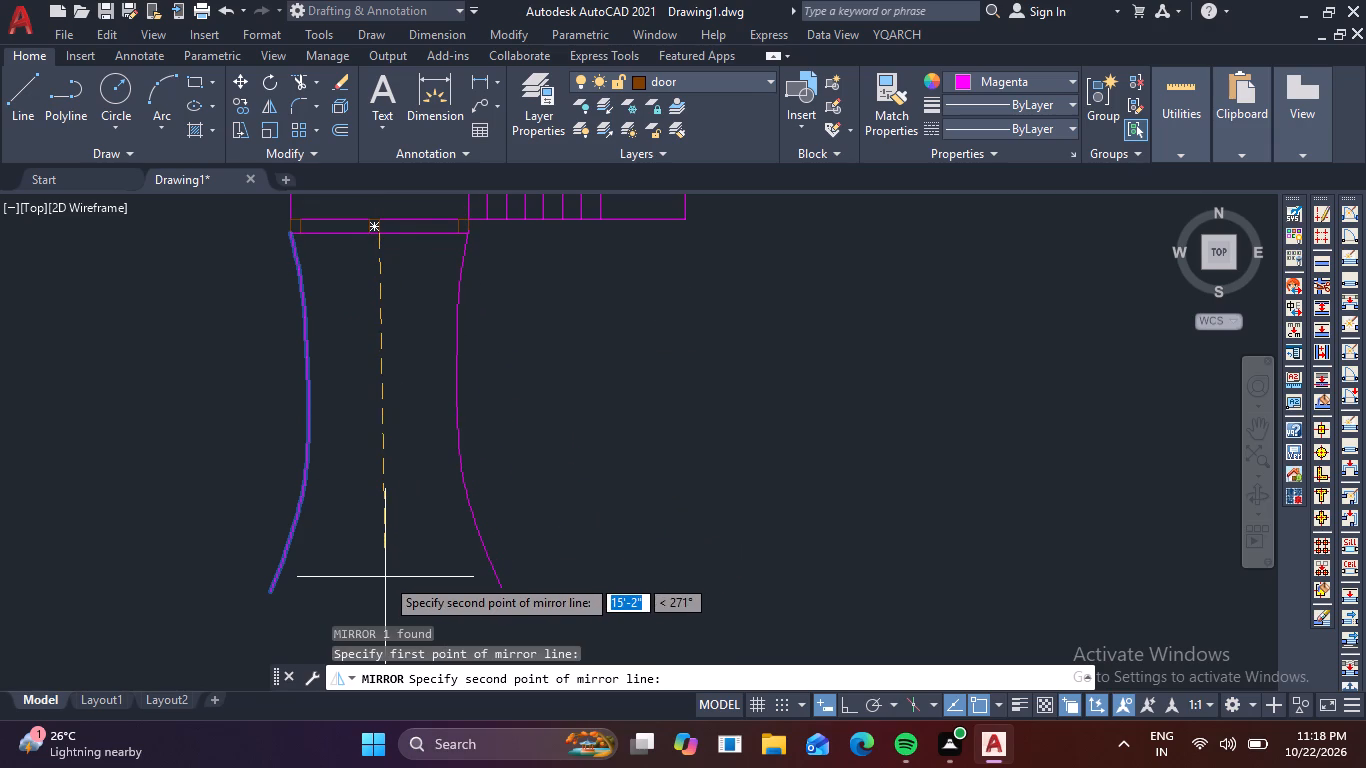
{"action": "key", "text": "F8"}
{"action": "left_click", "coordinate": [390, 586]}
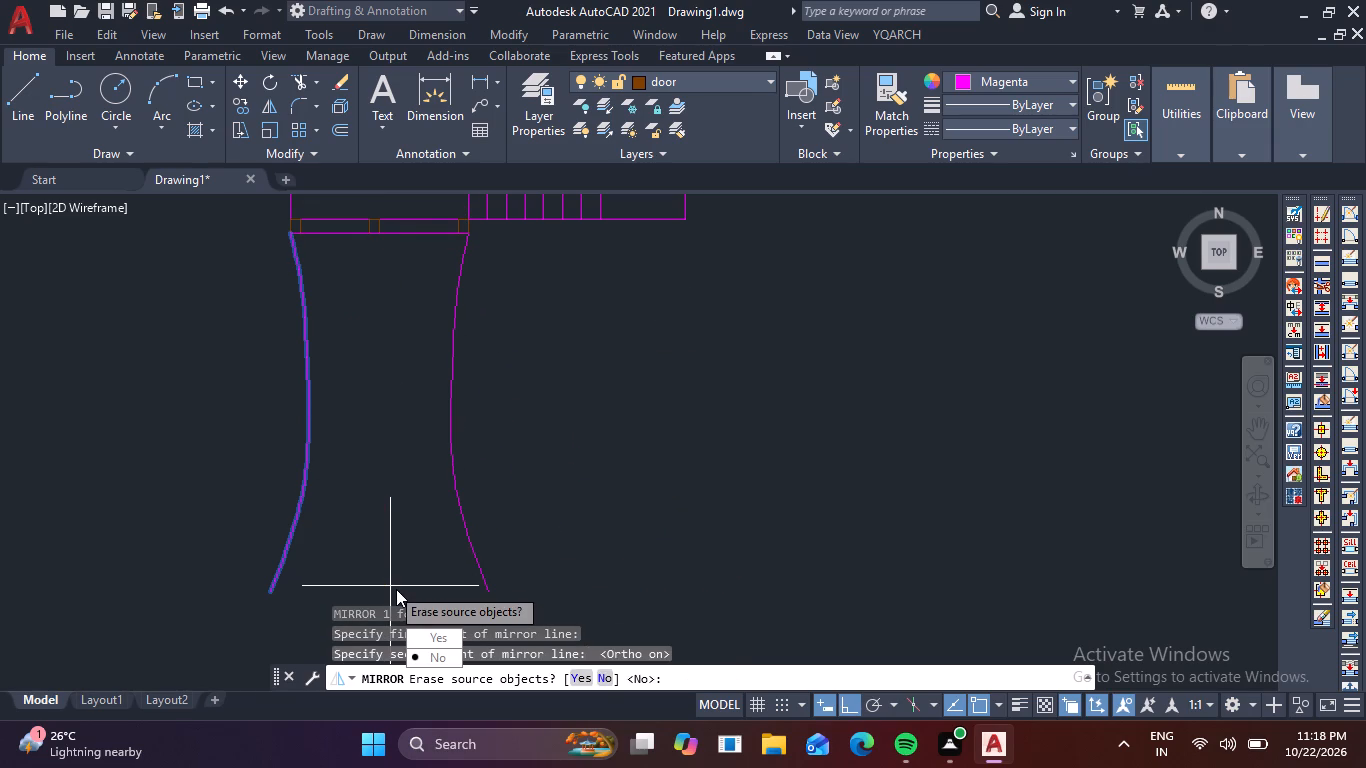
{"action": "key", "text": "space"}
Set the current colour to ByBlock and start a multiline text box inside the plan's upper-left room.
{"action": "scroll", "coordinate": [456, 533], "scroll_direction": "down", "scroll_amount": 2}
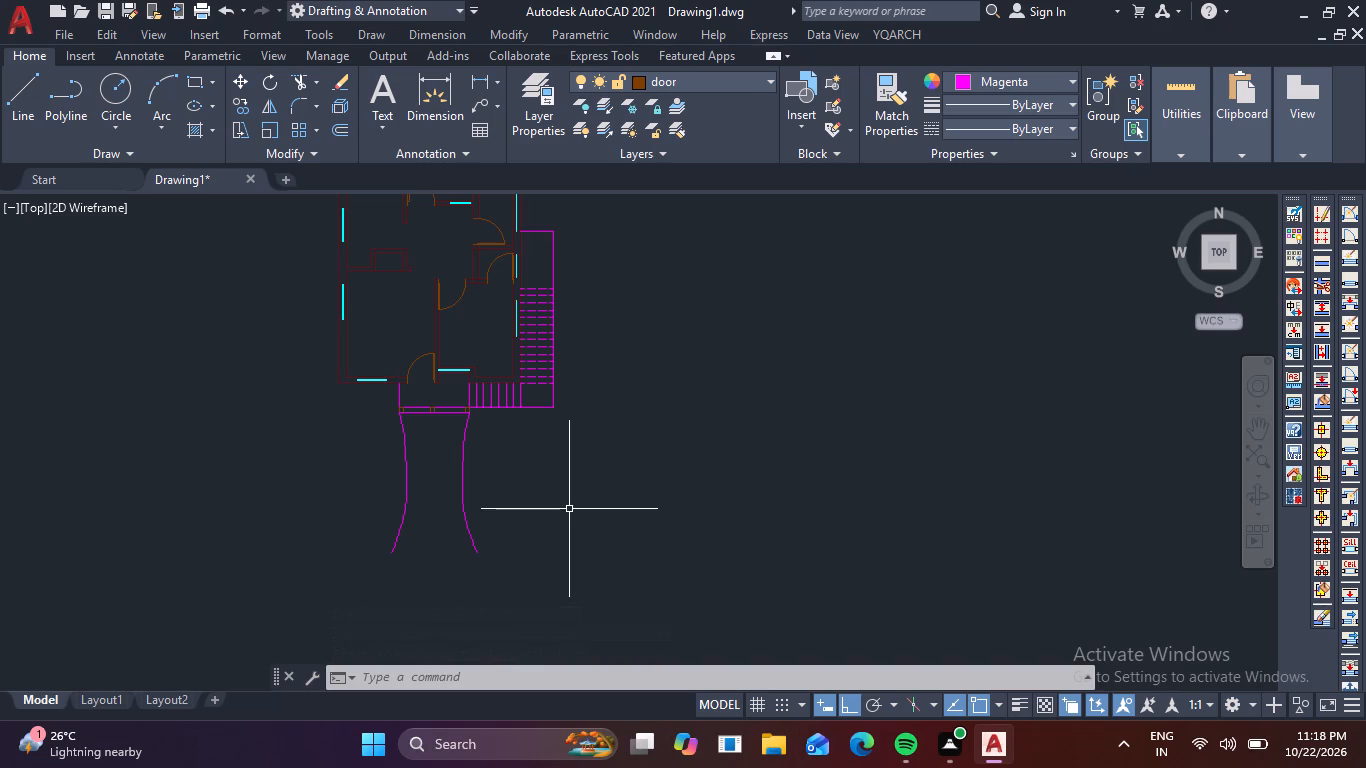
{"action": "middle_click_drag", "start_coordinate": [373, 293], "coordinate": [409, 357]}
{"action": "scroll", "coordinate": [398, 265], "scroll_direction": "up", "scroll_amount": 3}
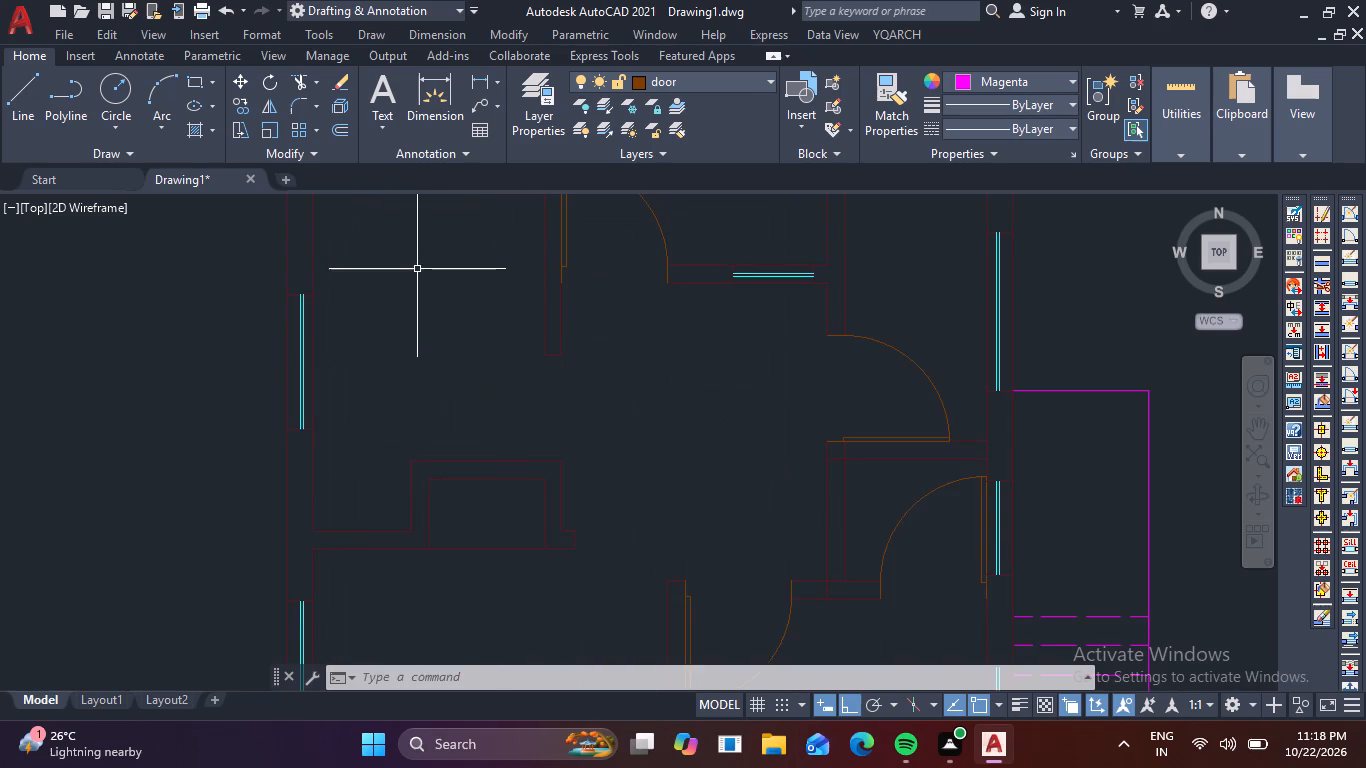
{"action": "middle_click_drag", "start_coordinate": [440, 296], "coordinate": [418, 376]}
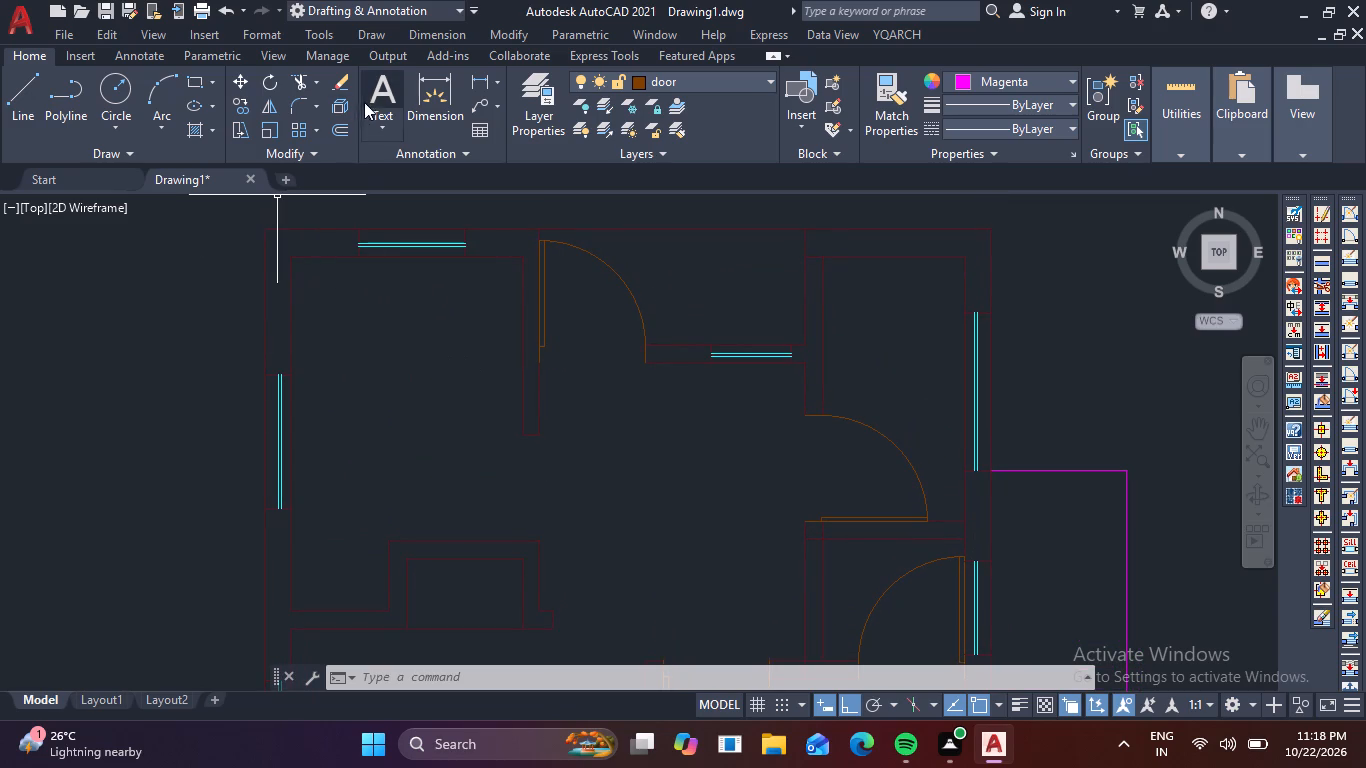
{"action": "left_click", "coordinate": [378, 103]}
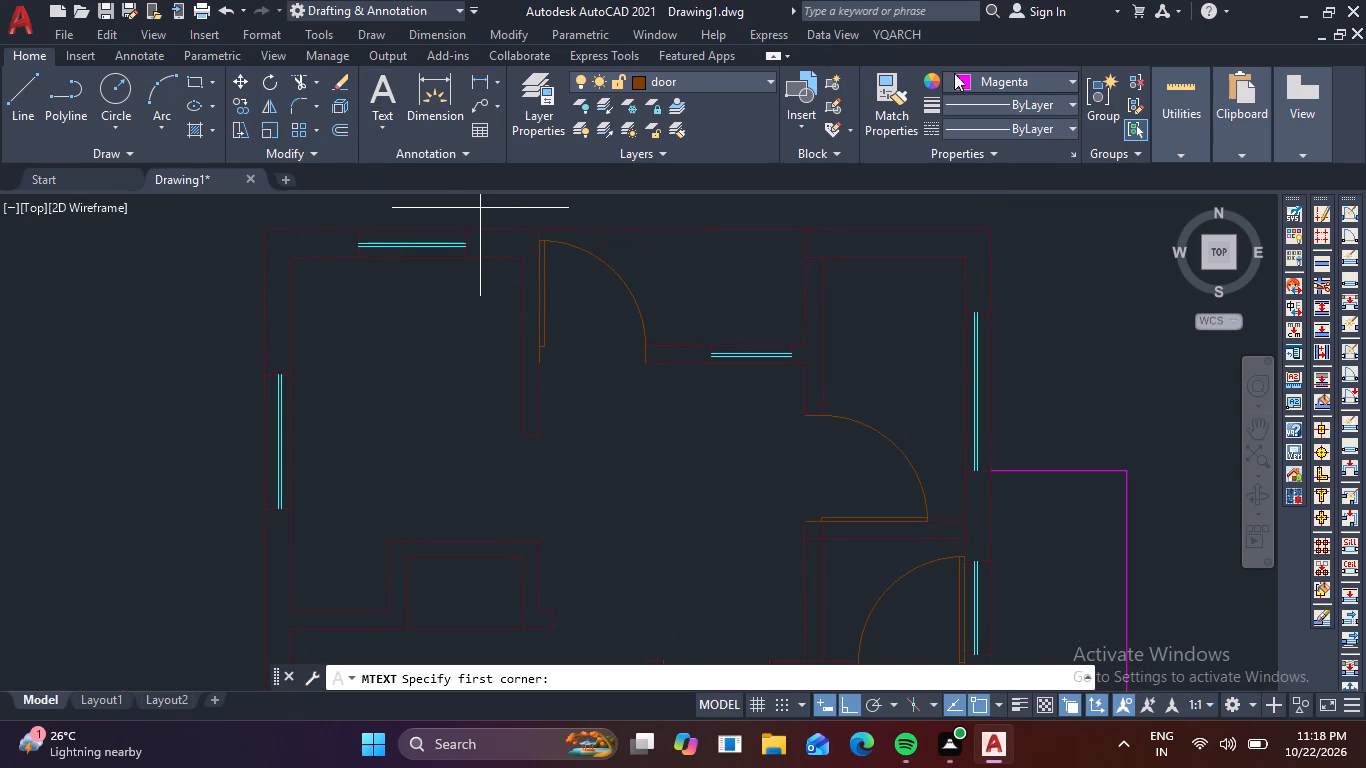
{"action": "left_click", "coordinate": [1075, 78]}
{"action": "left_click", "coordinate": [989, 132]}
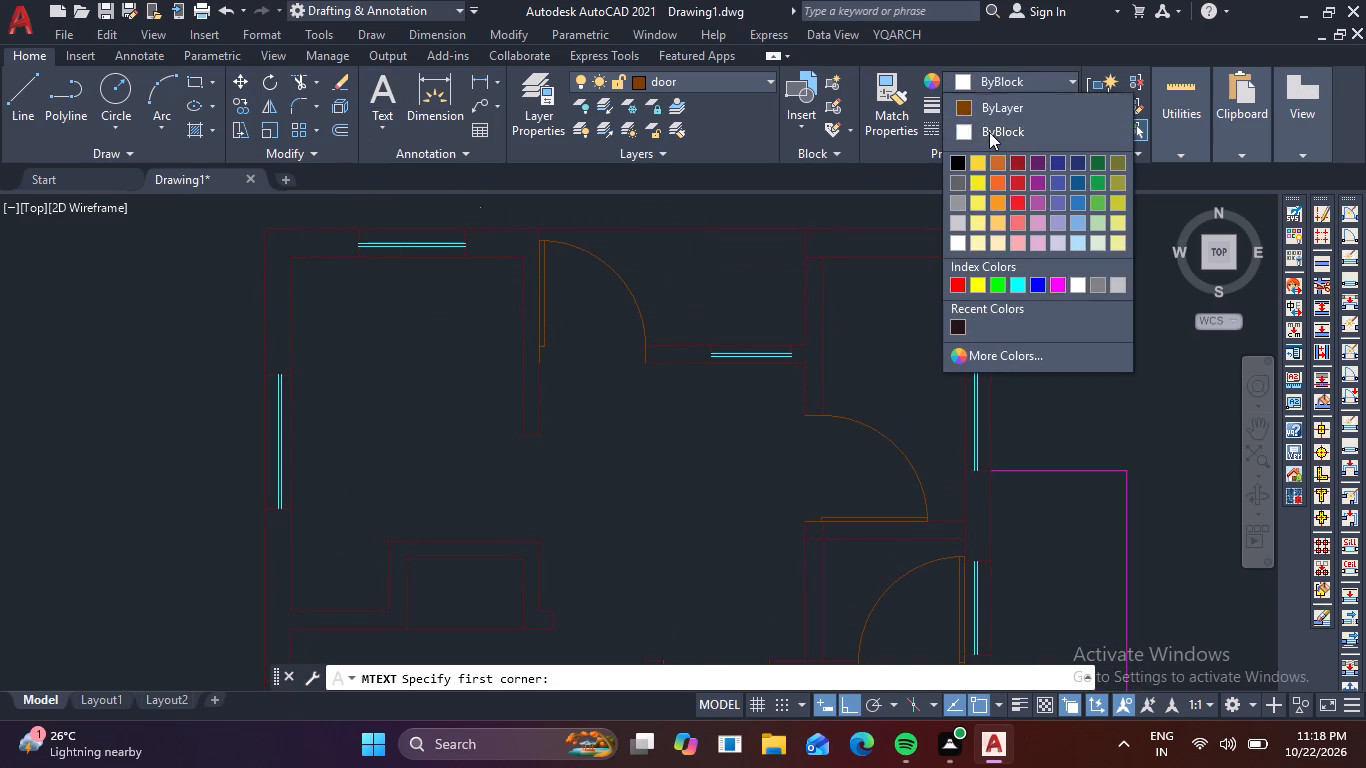
{"action": "left_click", "coordinate": [385, 110]}
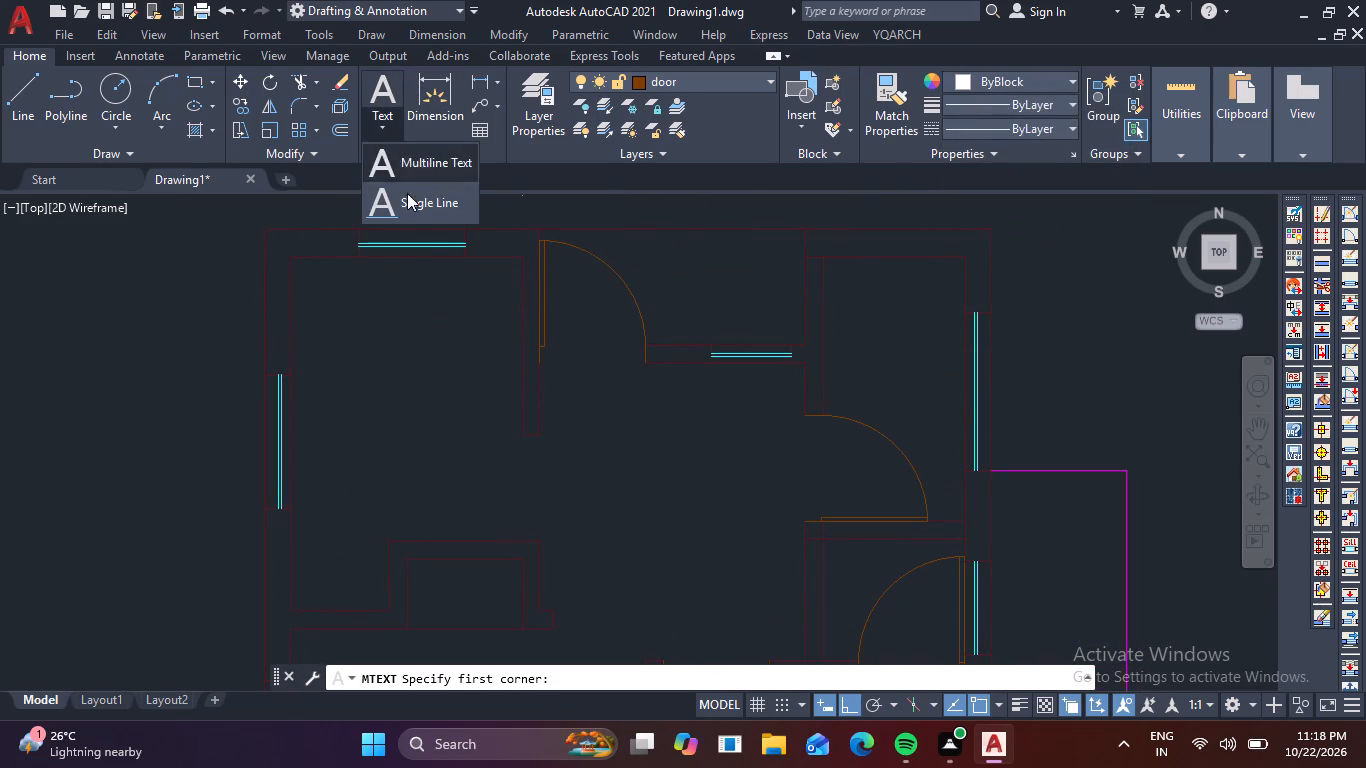
{"action": "left_click", "coordinate": [383, 91]}
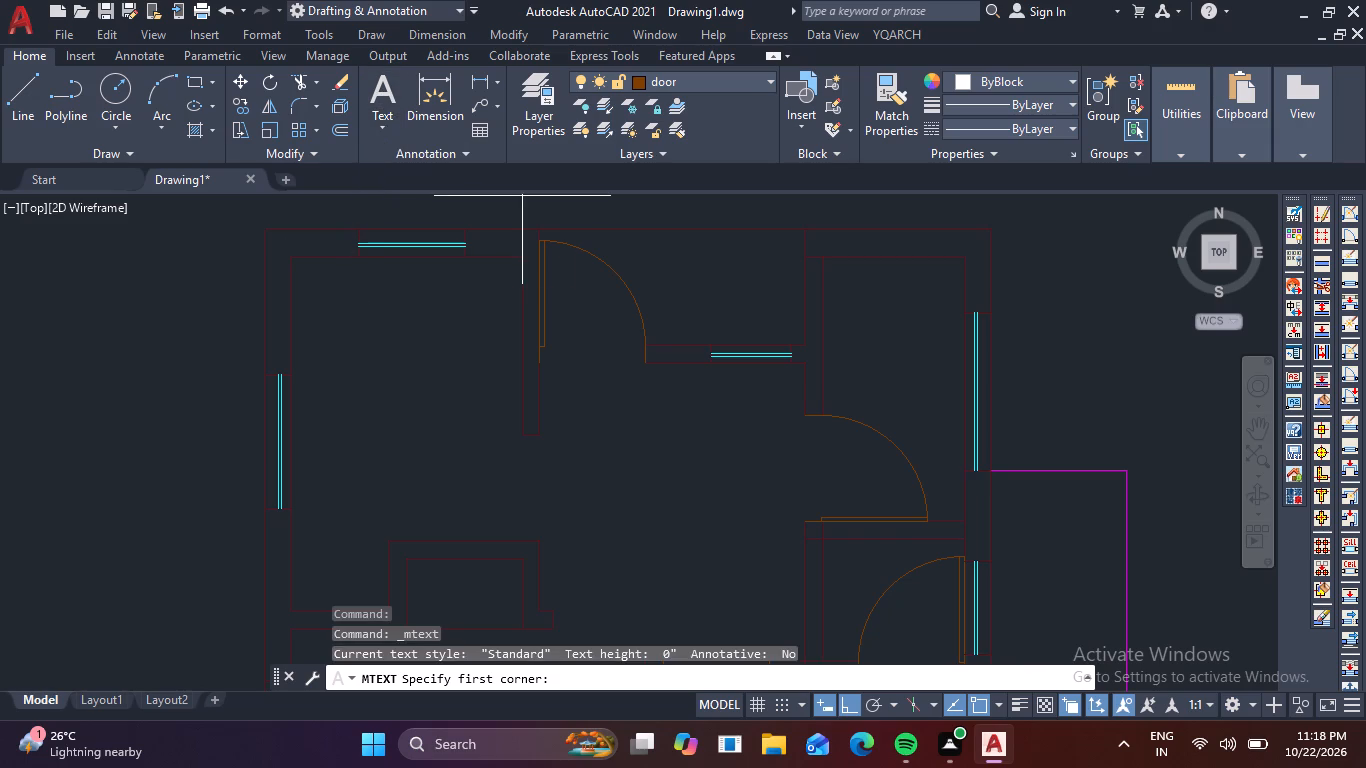
{"action": "left_click_drag", "start_coordinate": [315, 322], "coordinate": [339, 335]}
{"action": "left_click", "coordinate": [556, 492]}
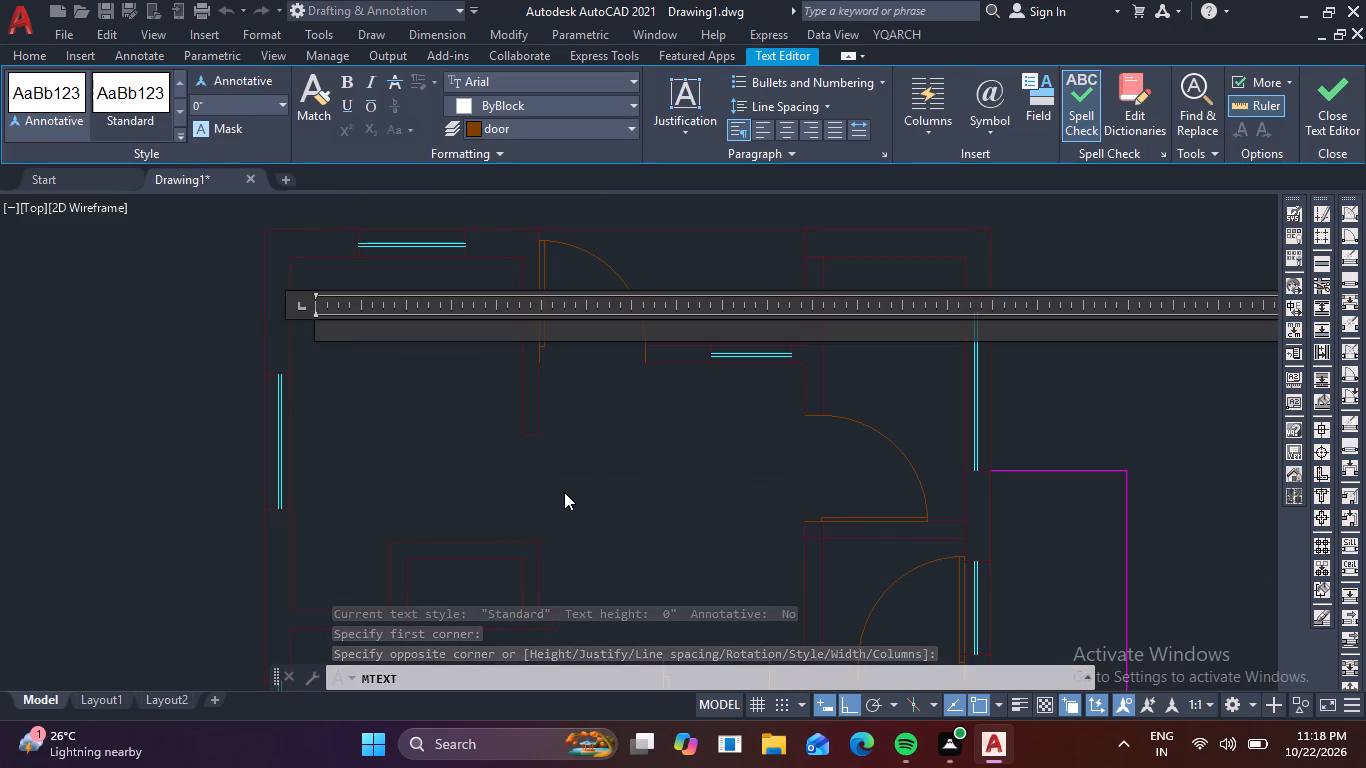
Enter Kitchen, with a capital K, as the first line of the room label.
{"action": "type", "text": "kitchen"}
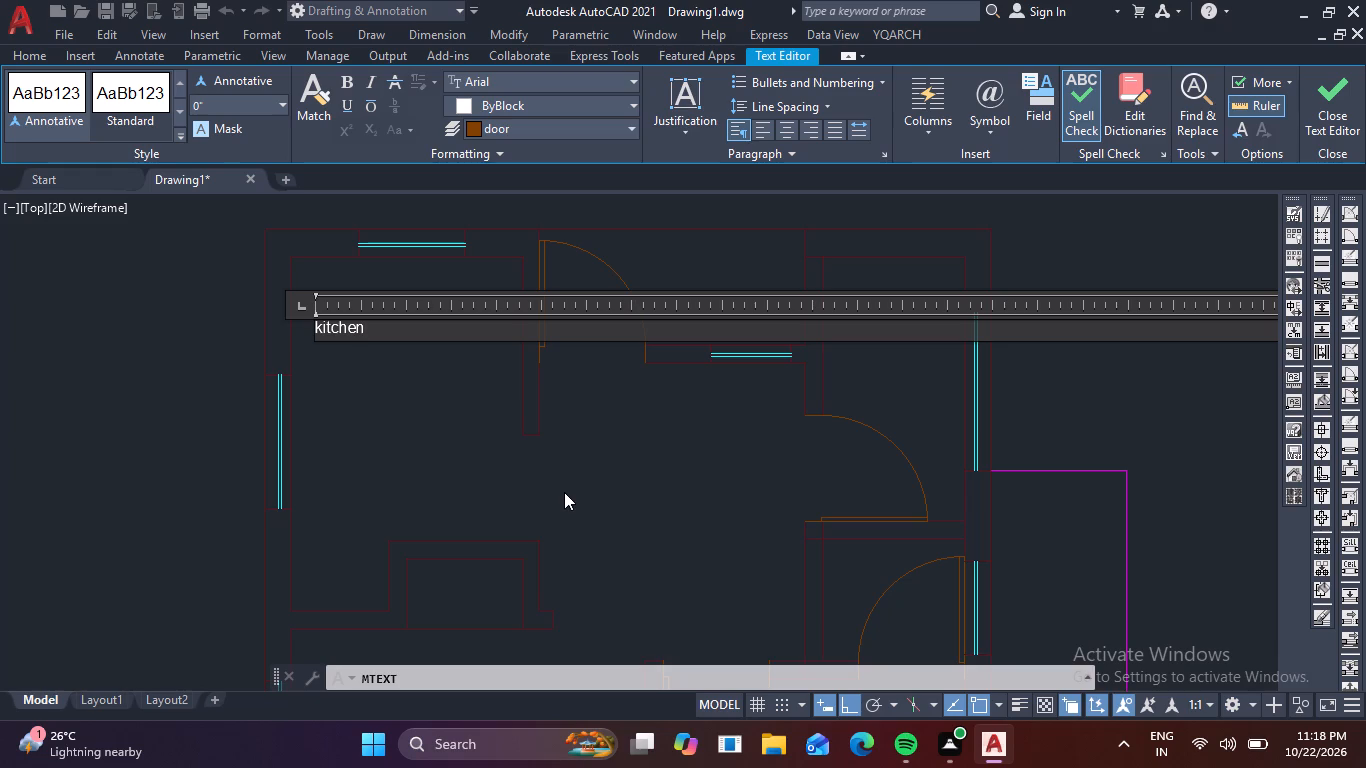
{"action": "key", "text": "Left"}
{"action": "key", "text": "Left"}
{"action": "key", "text": "Left"}
{"action": "key", "text": "Left"}
{"action": "key", "text": "Left"}
{"action": "key", "text": "Left"}
{"action": "key", "text": "BackSpace"}
{"action": "key", "text": "shift+k"}
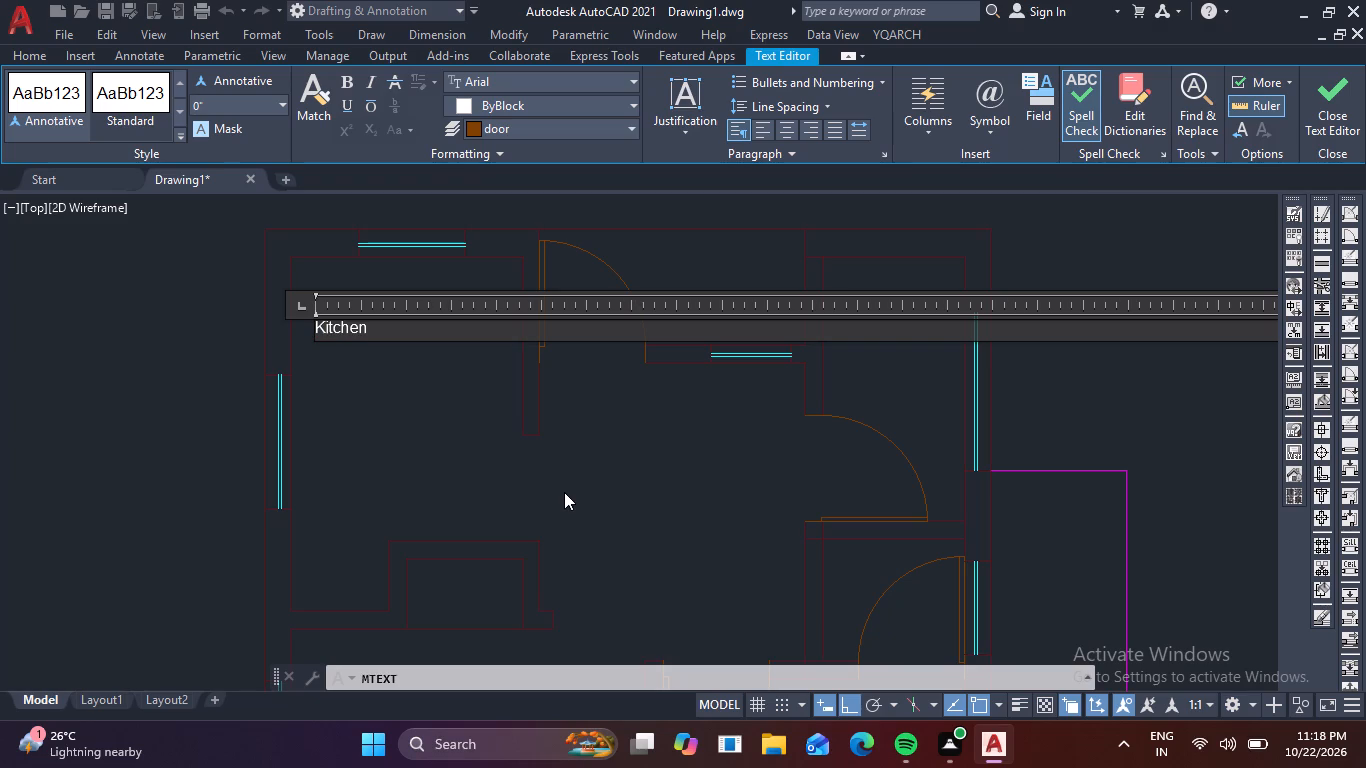
{"action": "key", "text": "Right"}
{"action": "key", "text": "Right"}
{"action": "key", "text": "Right"}
{"action": "key", "text": "Right"}
{"action": "key", "text": "Right"}
{"action": "key", "text": "Right"}
Add the room size 6'6x10'0" as the second line of the kitchen label.
{"action": "key", "text": "Return"}
{"action": "key", "text": "6"}
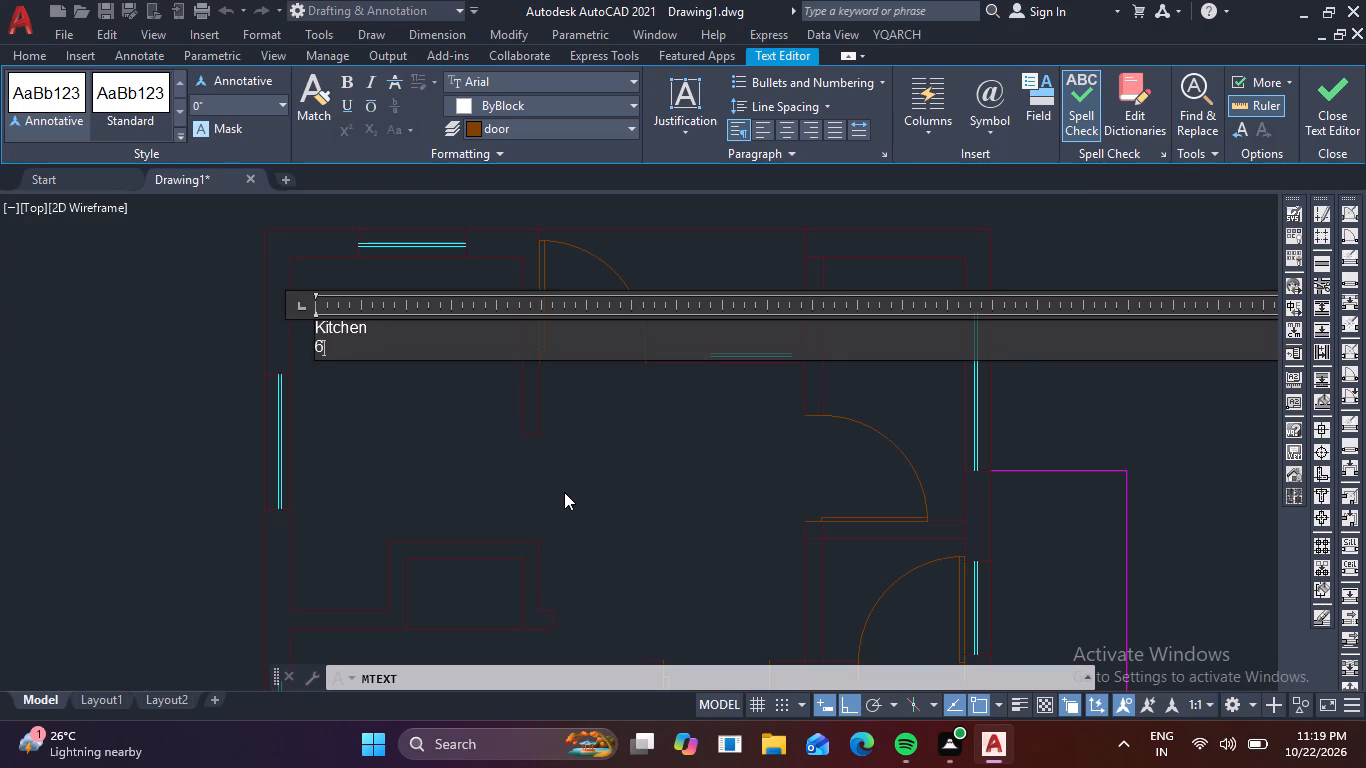
{"action": "type", "text": "'6"}
{"action": "key", "text": "x"}
{"action": "type", "text": "10"}
{"action": "key", "text": "apostrophe"}
{"action": "key", "text": "0"}
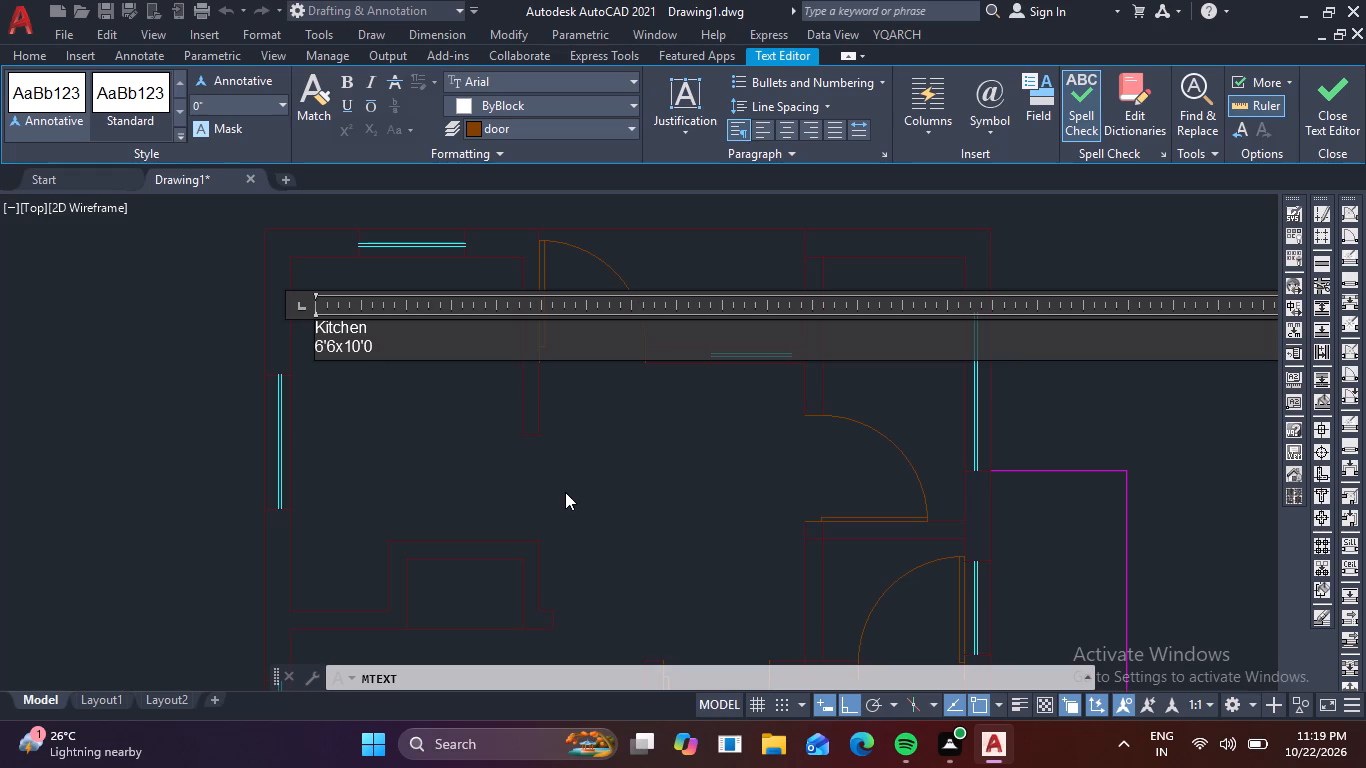
{"action": "key", "text": "shift+quotedbl"}
Set the text height of both lines of the kitchen label to 6.
{"action": "left_click_drag", "start_coordinate": [404, 342], "coordinate": [290, 319]}
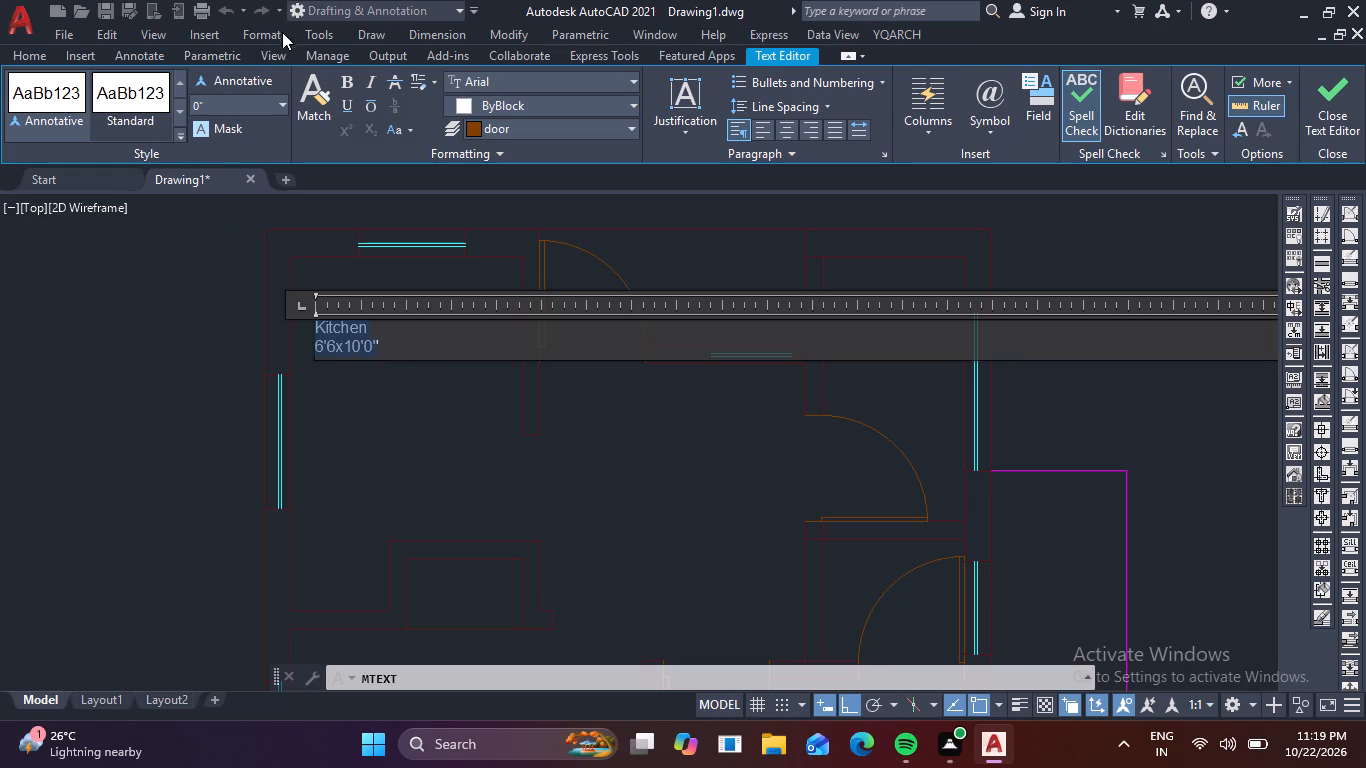
{"action": "left_click", "coordinate": [222, 113]}
{"action": "key", "text": "6"}
{"action": "key", "text": "space"}
{"action": "key", "text": "Return"}
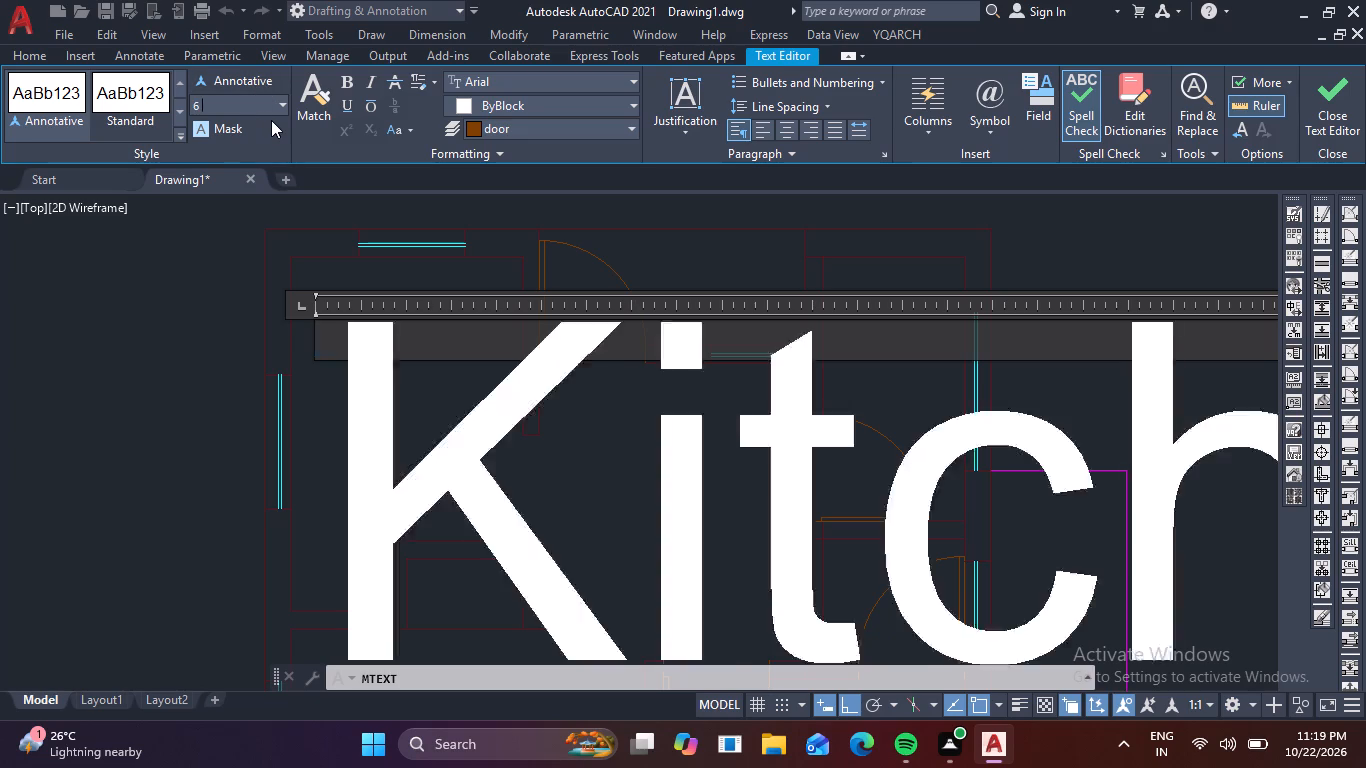
Finish the kitchen label and leave text editing.
{"action": "left_click", "coordinate": [177, 291]}
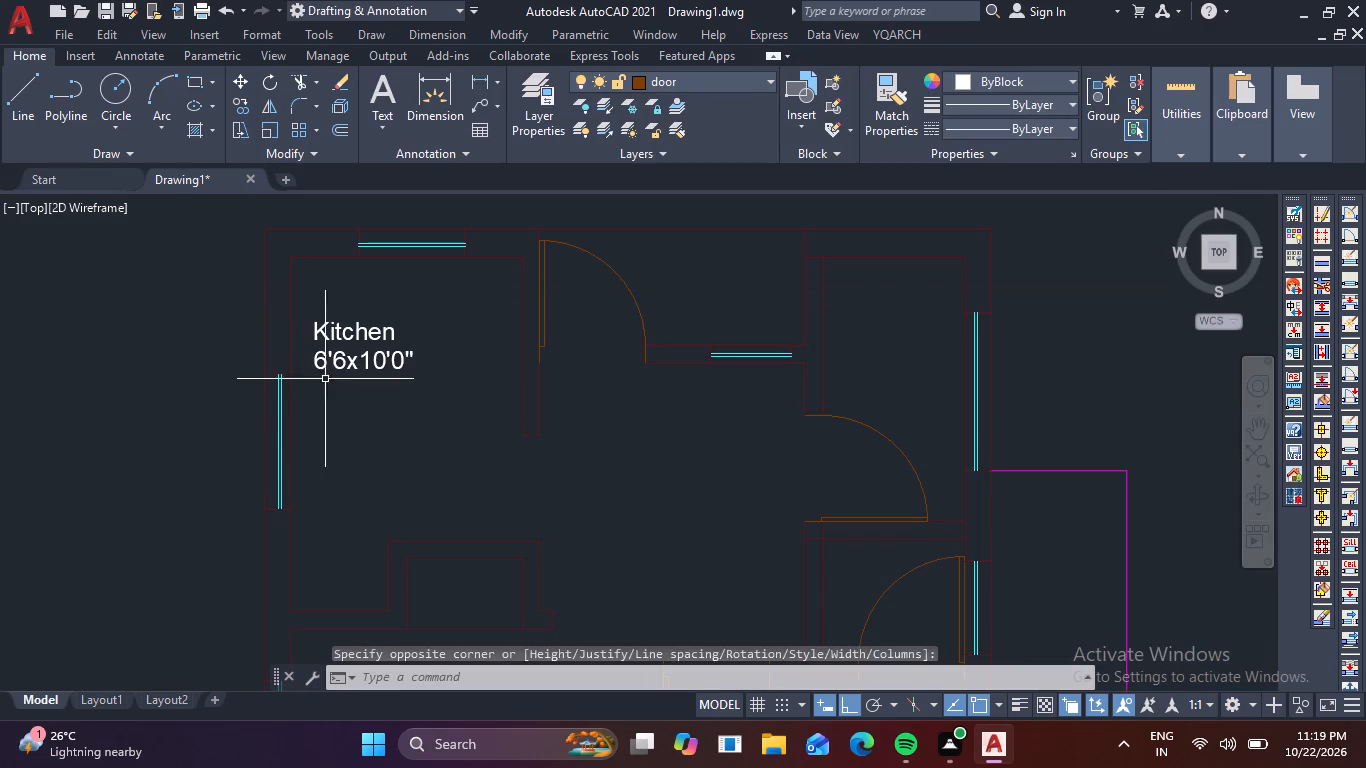
Copy the kitchen label into the plan's upper-right room and, with ortho off, into the central space.
{"action": "scroll", "coordinate": [385, 375], "scroll_direction": "up", "scroll_amount": 2}
{"action": "scroll", "coordinate": [354, 351], "scroll_direction": "down", "scroll_amount": 3}
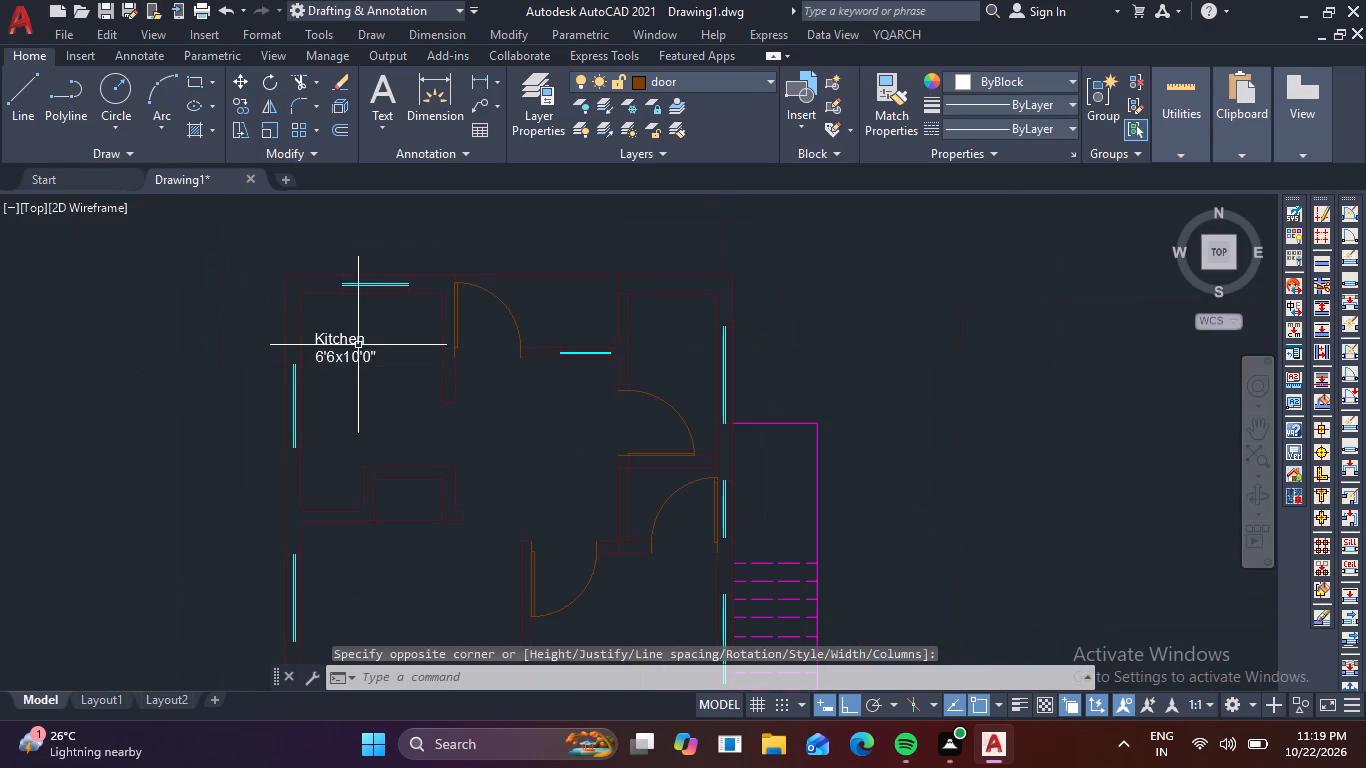
{"action": "left_click", "coordinate": [354, 354]}
{"action": "type", "text": "co"}
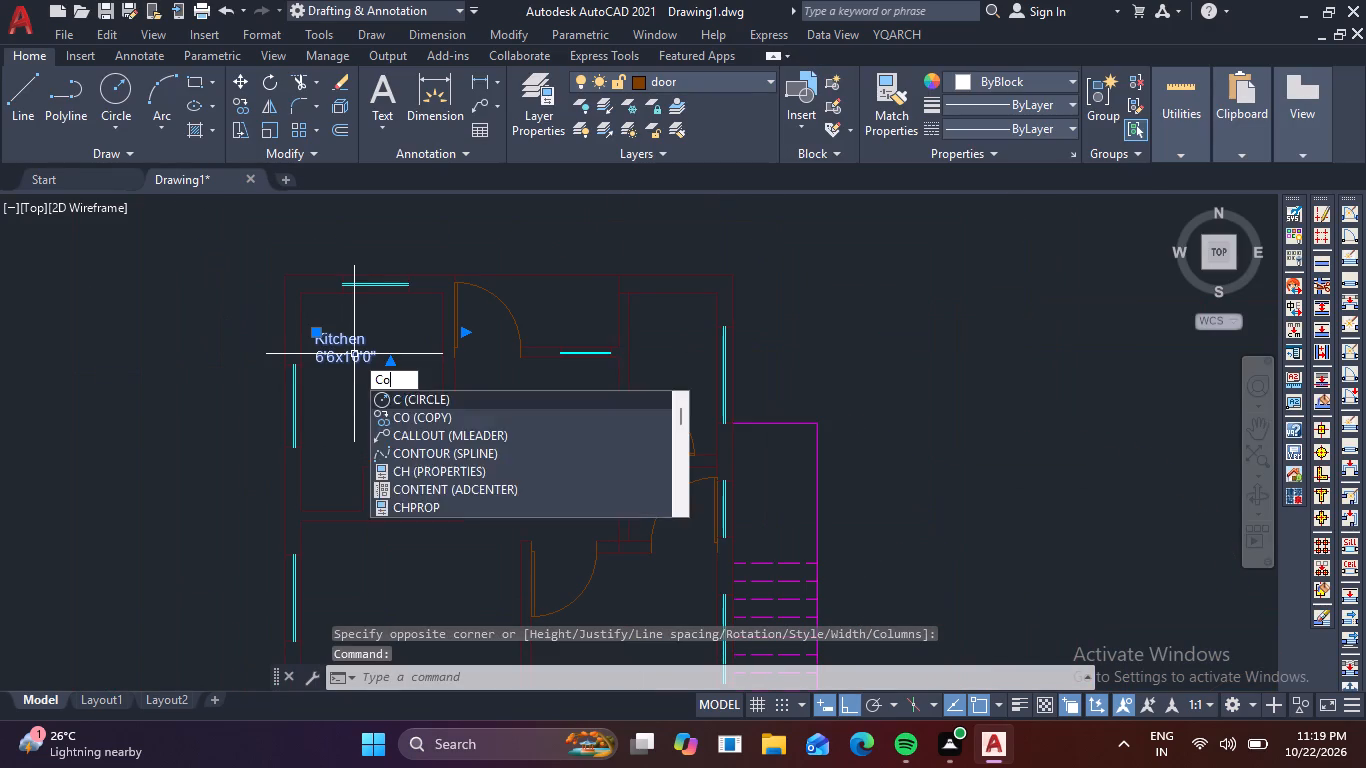
{"action": "key", "text": "space"}
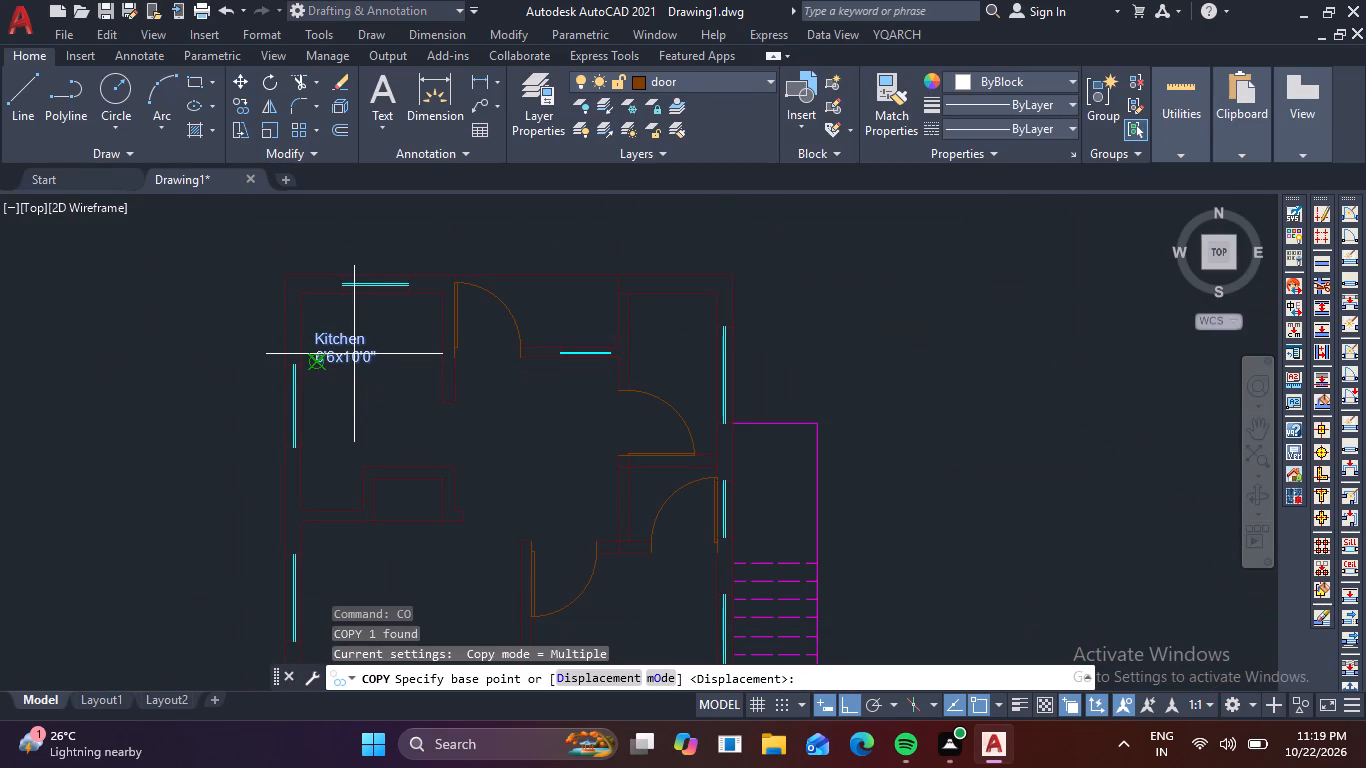
{"action": "left_click", "coordinate": [354, 354]}
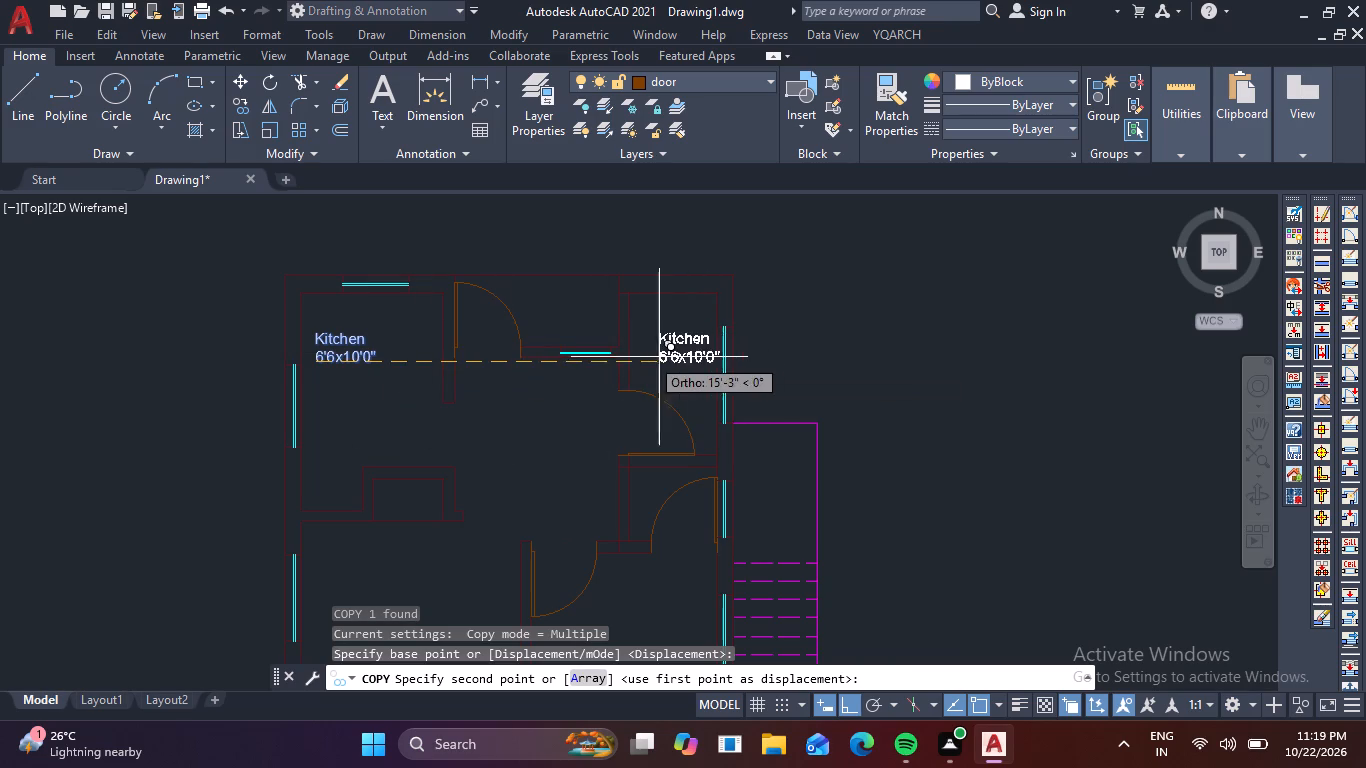
{"action": "scroll", "coordinate": [649, 356], "scroll_direction": "up", "scroll_amount": 2}
{"action": "left_click", "coordinate": [628, 331]}
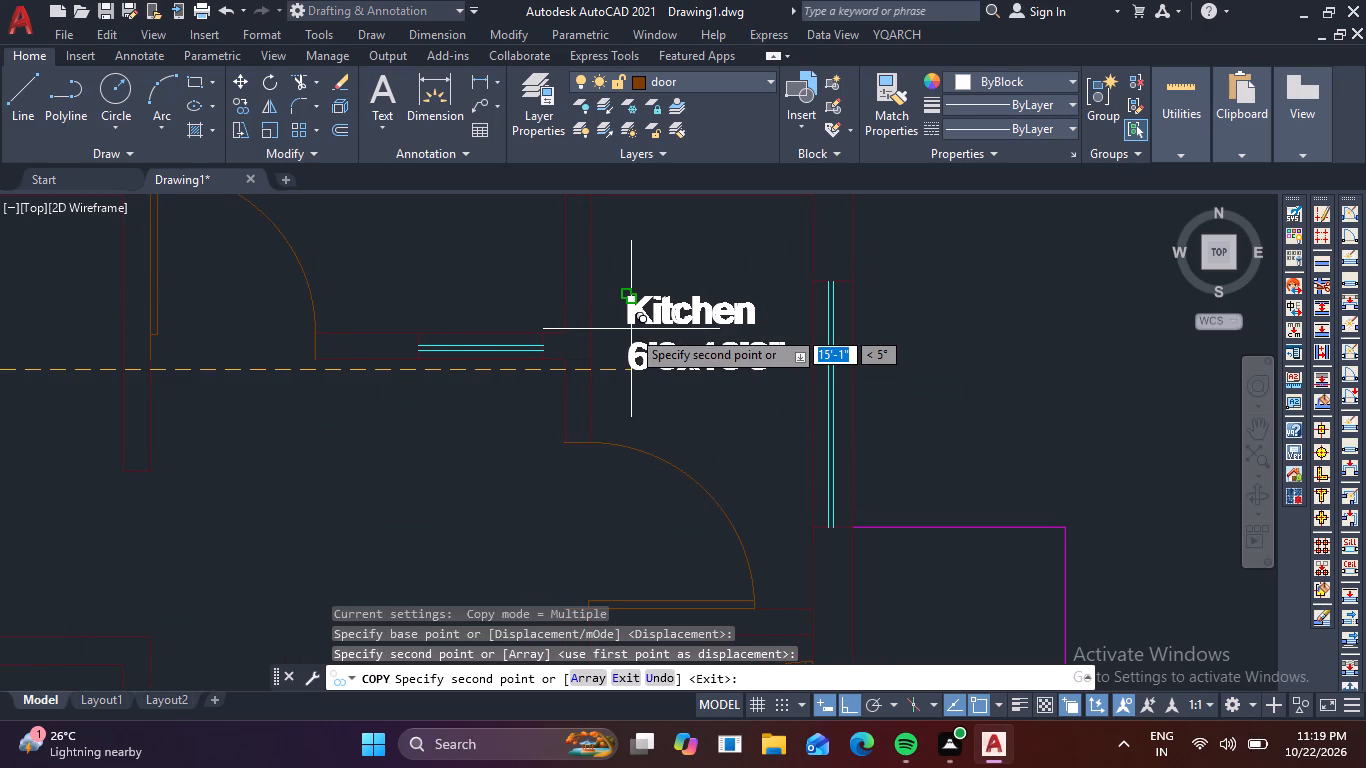
{"action": "key", "text": "F8"}
{"action": "scroll", "coordinate": [378, 519], "scroll_direction": "down", "scroll_amount": 1}
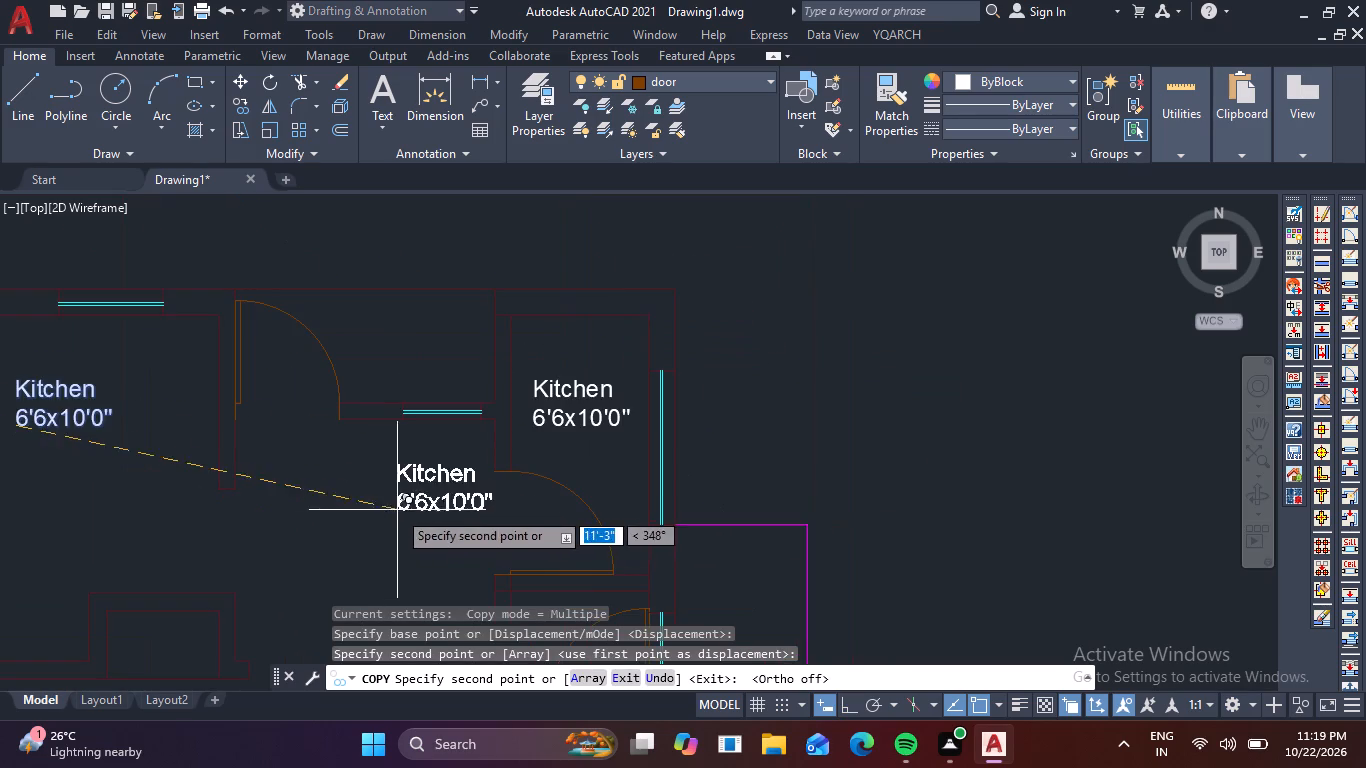
{"action": "middle_click_drag", "start_coordinate": [395, 521], "coordinate": [483, 426]}
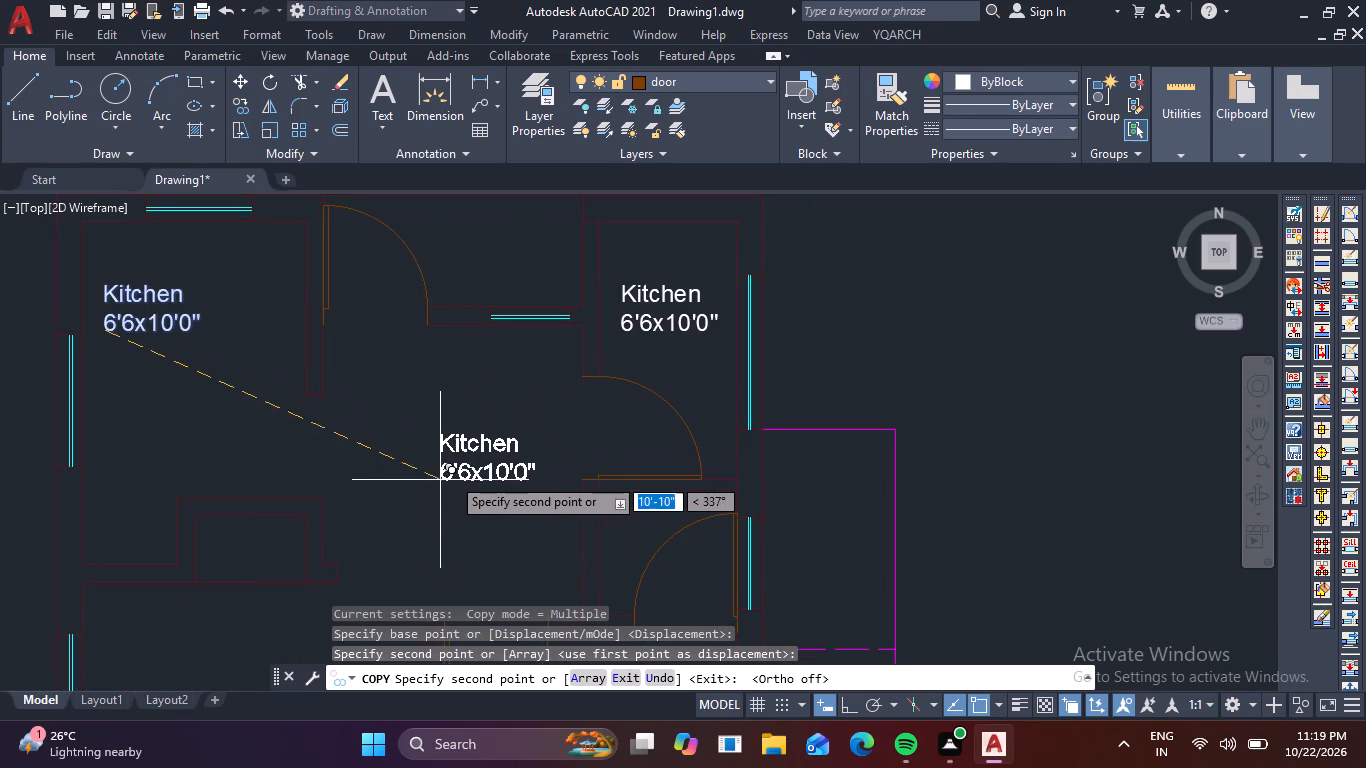
{"action": "left_click", "coordinate": [435, 485]}
Place three more label copies: in the large lower-left room, the lower-right room and the small room beside the staircase.
{"action": "middle_click_drag", "start_coordinate": [452, 515], "coordinate": [544, 341]}
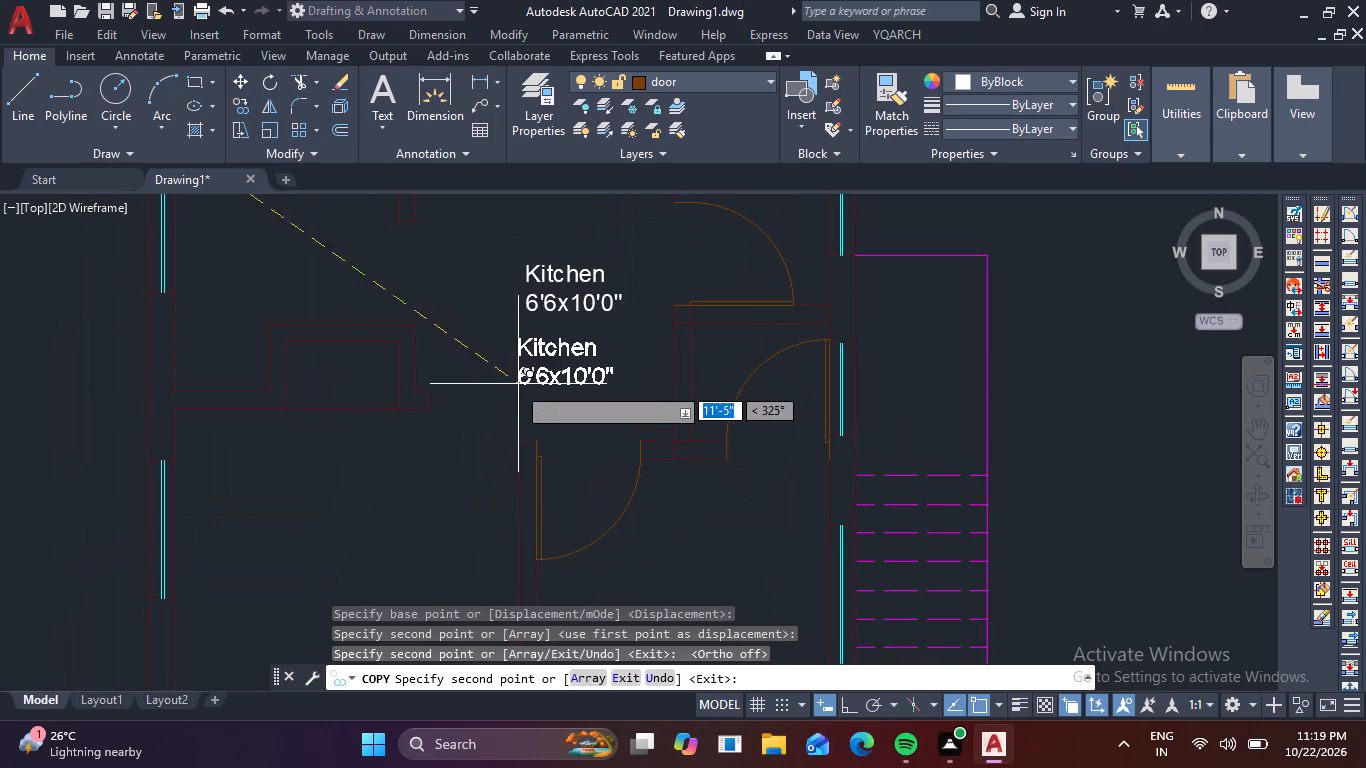
{"action": "middle_click_drag", "start_coordinate": [458, 457], "coordinate": [544, 316]}
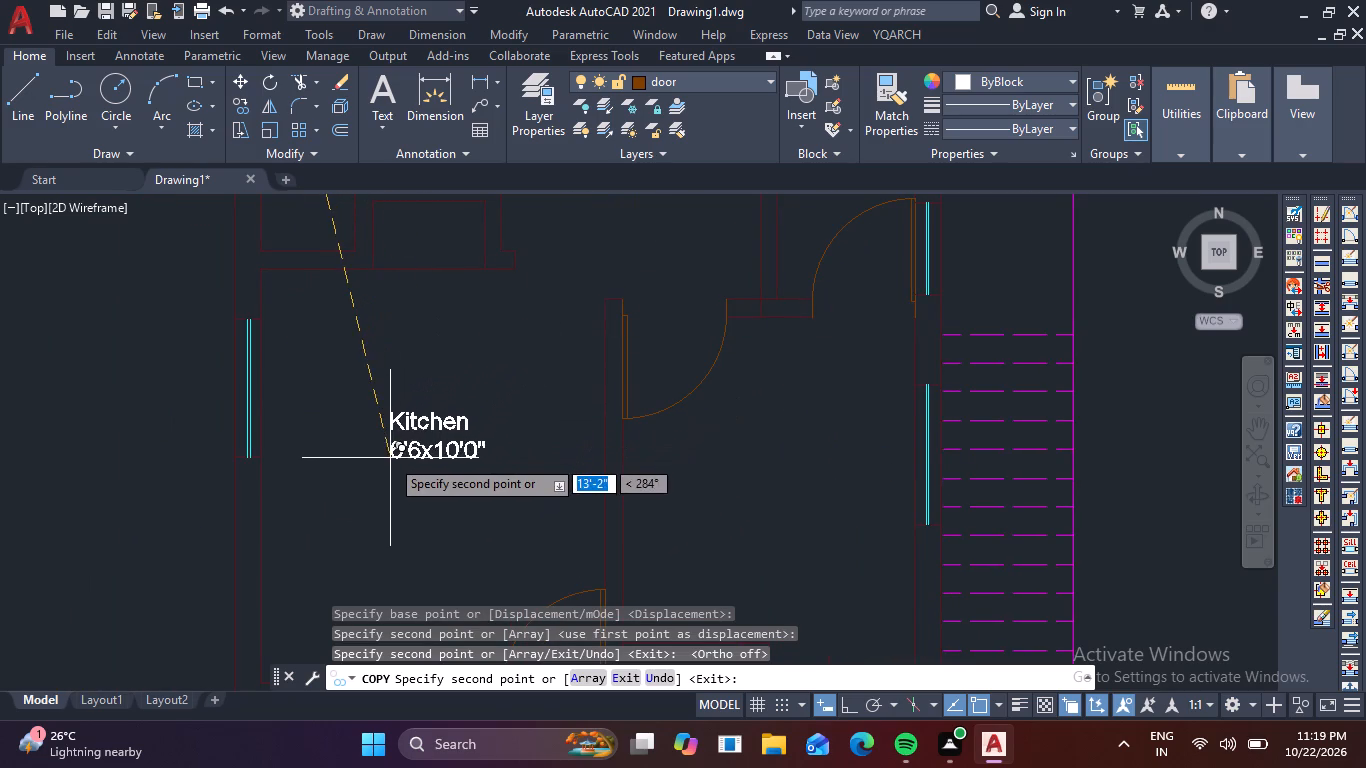
{"action": "left_click", "coordinate": [387, 460]}
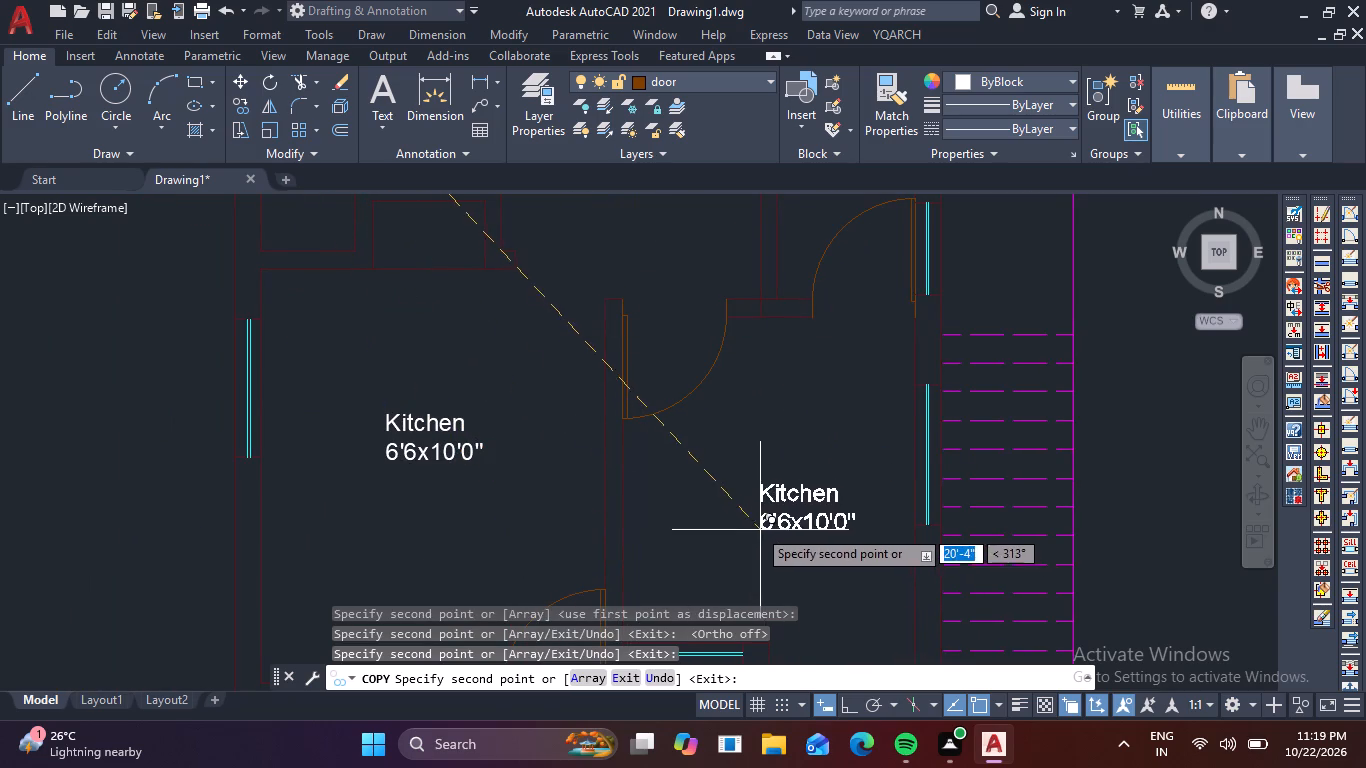
{"action": "left_click", "coordinate": [755, 525]}
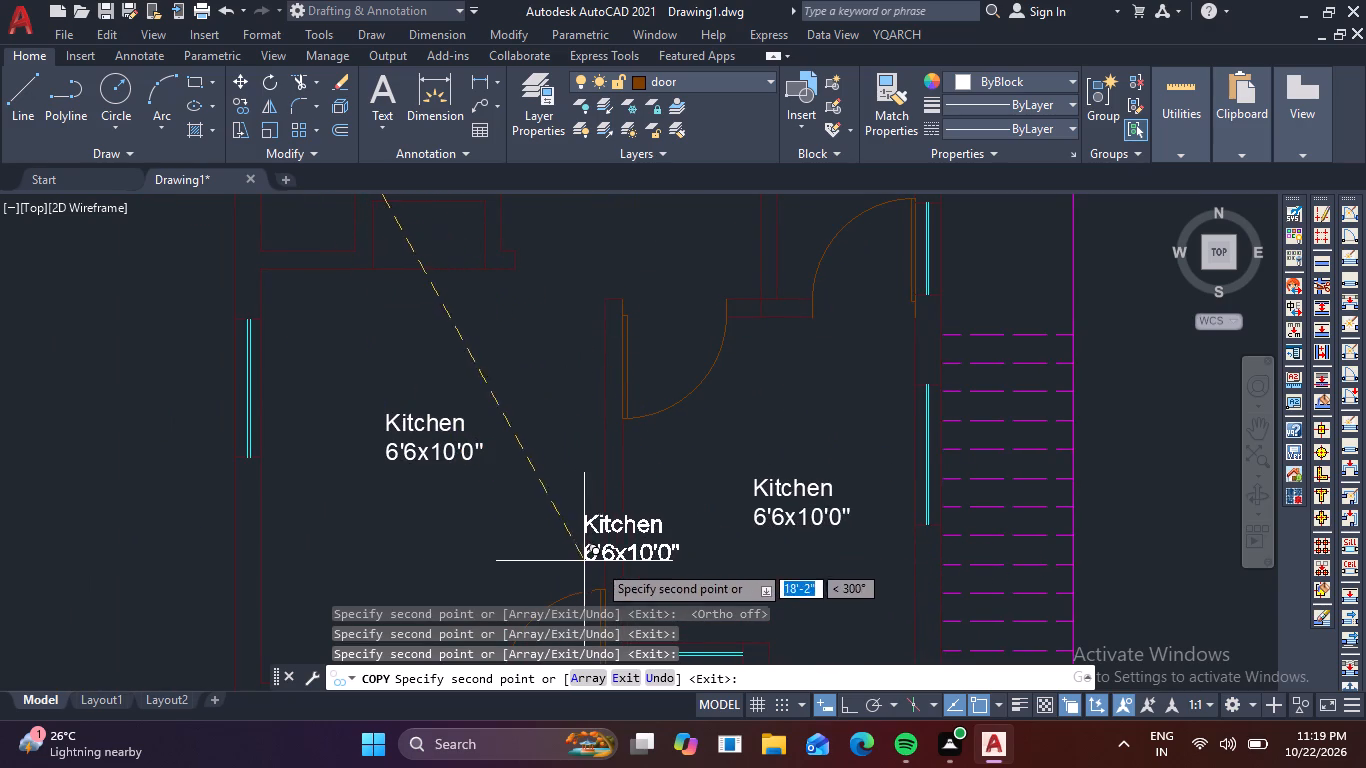
{"action": "middle_click_drag", "start_coordinate": [694, 524], "coordinate": [556, 664]}
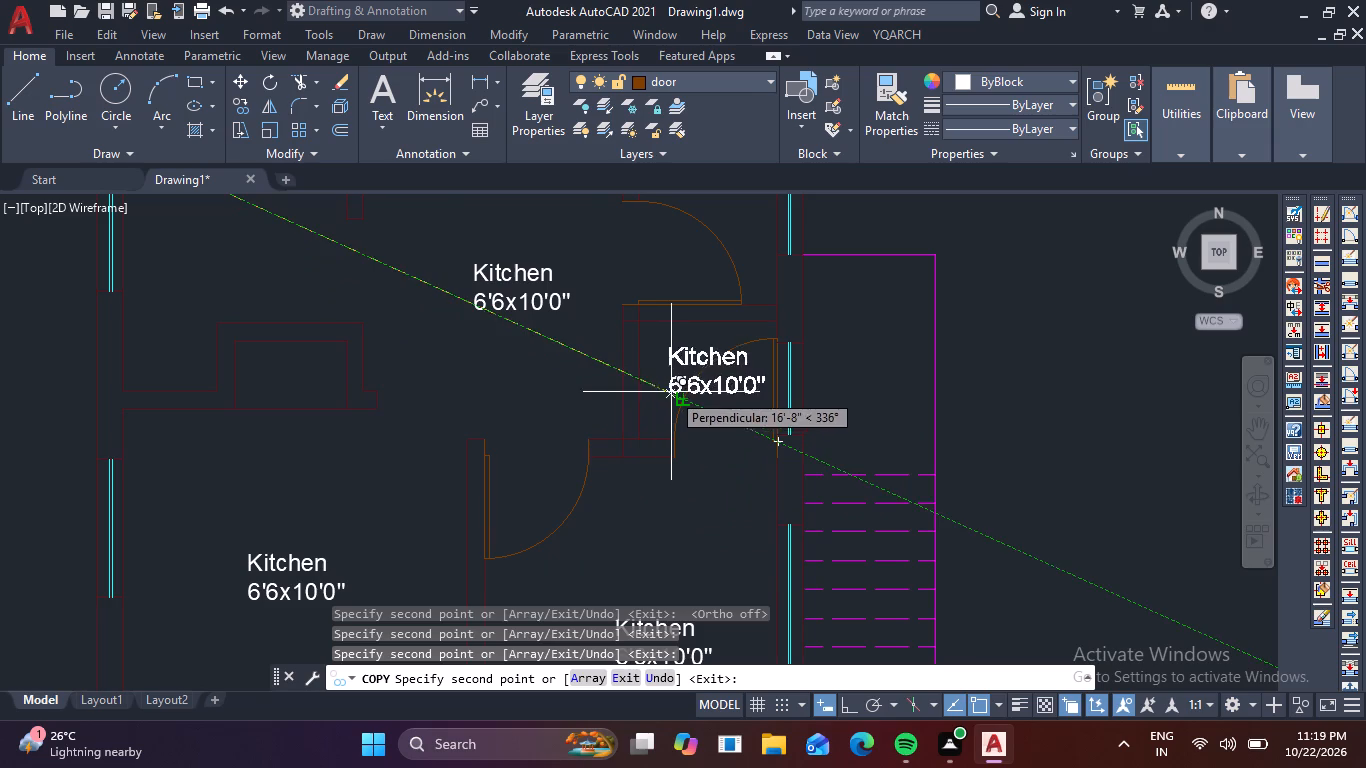
{"action": "left_click", "coordinate": [674, 391]}
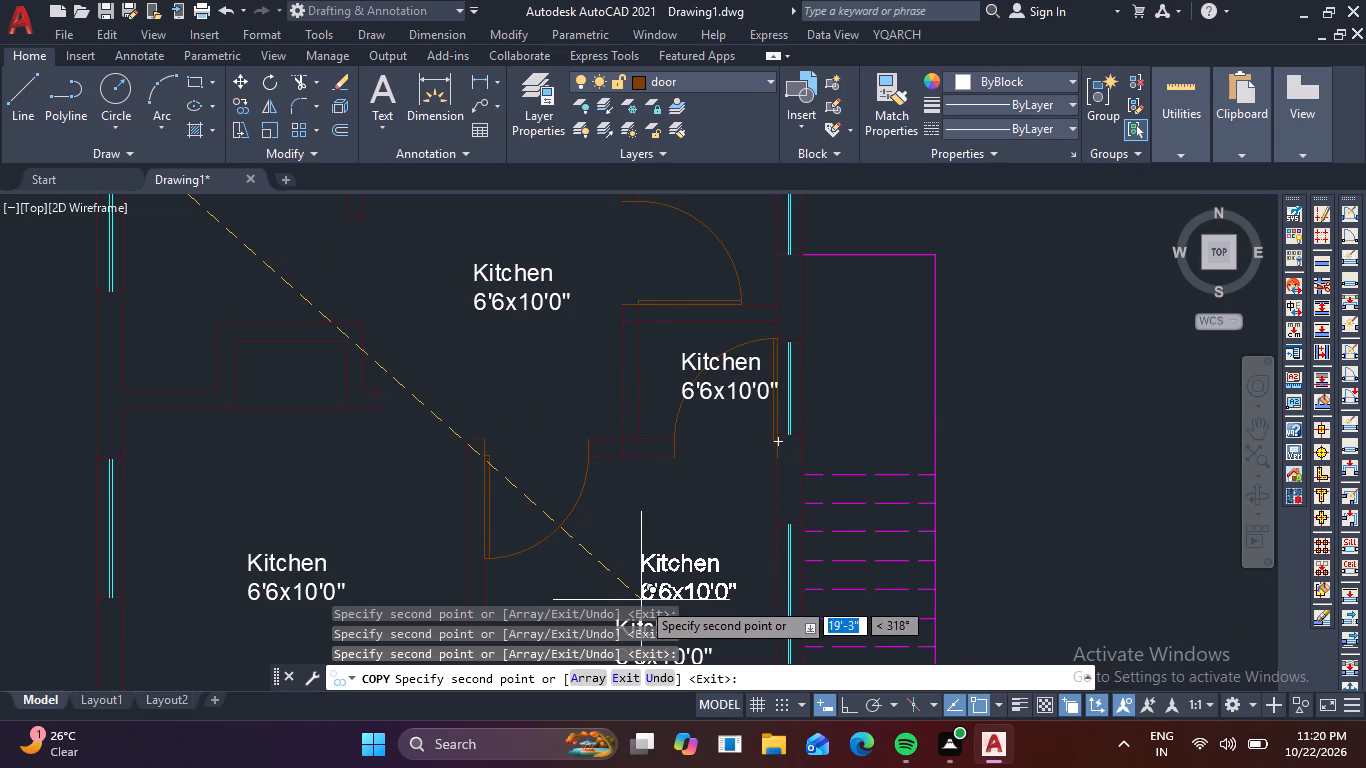
{"action": "key", "text": "Escape"}
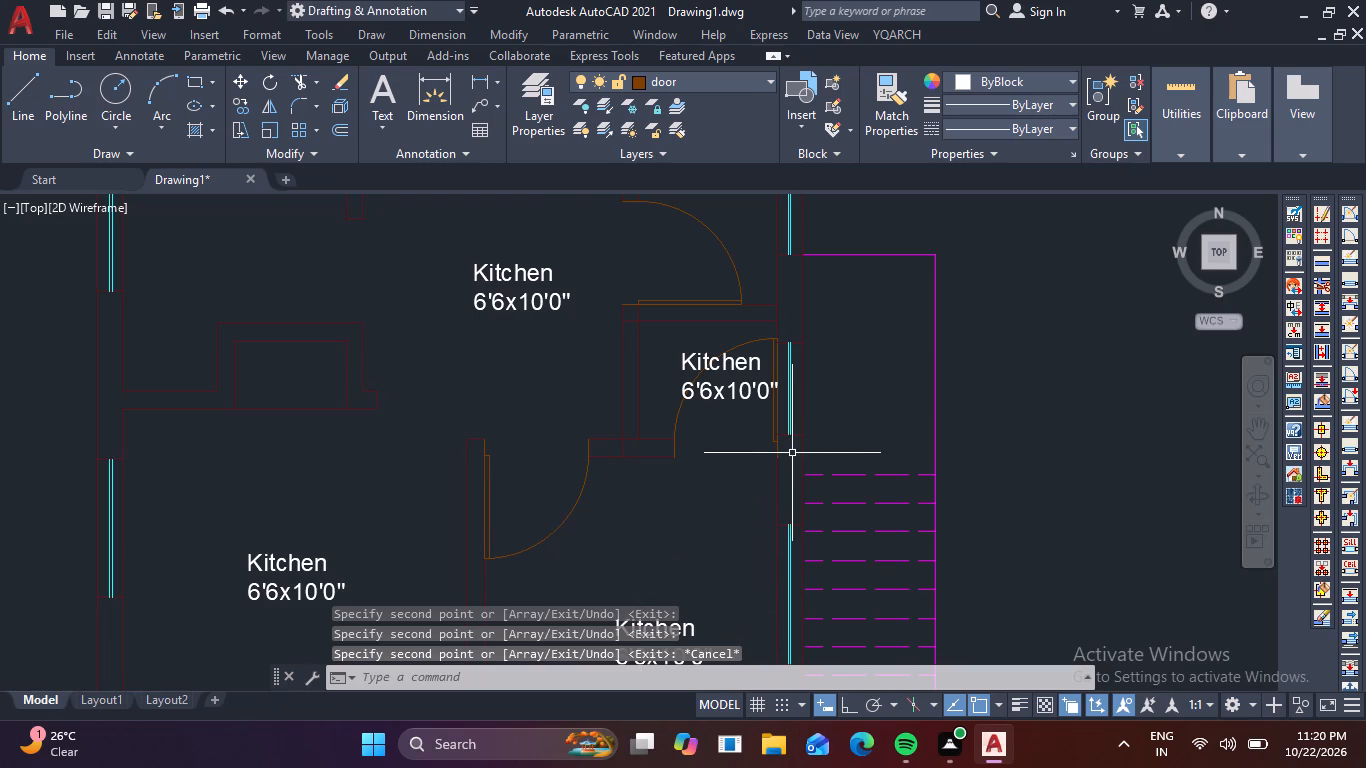
Replace the copied label text in the plan's upper-right room with Toilet.
{"action": "scroll", "coordinate": [774, 444], "scroll_direction": "down", "scroll_amount": 1}
{"action": "middle_click_drag", "start_coordinate": [773, 442], "coordinate": [562, 767]}
{"action": "middle_click_drag", "start_coordinate": [542, 579], "coordinate": [604, 485]}
{"action": "scroll", "coordinate": [595, 480], "scroll_direction": "up", "scroll_amount": 2}
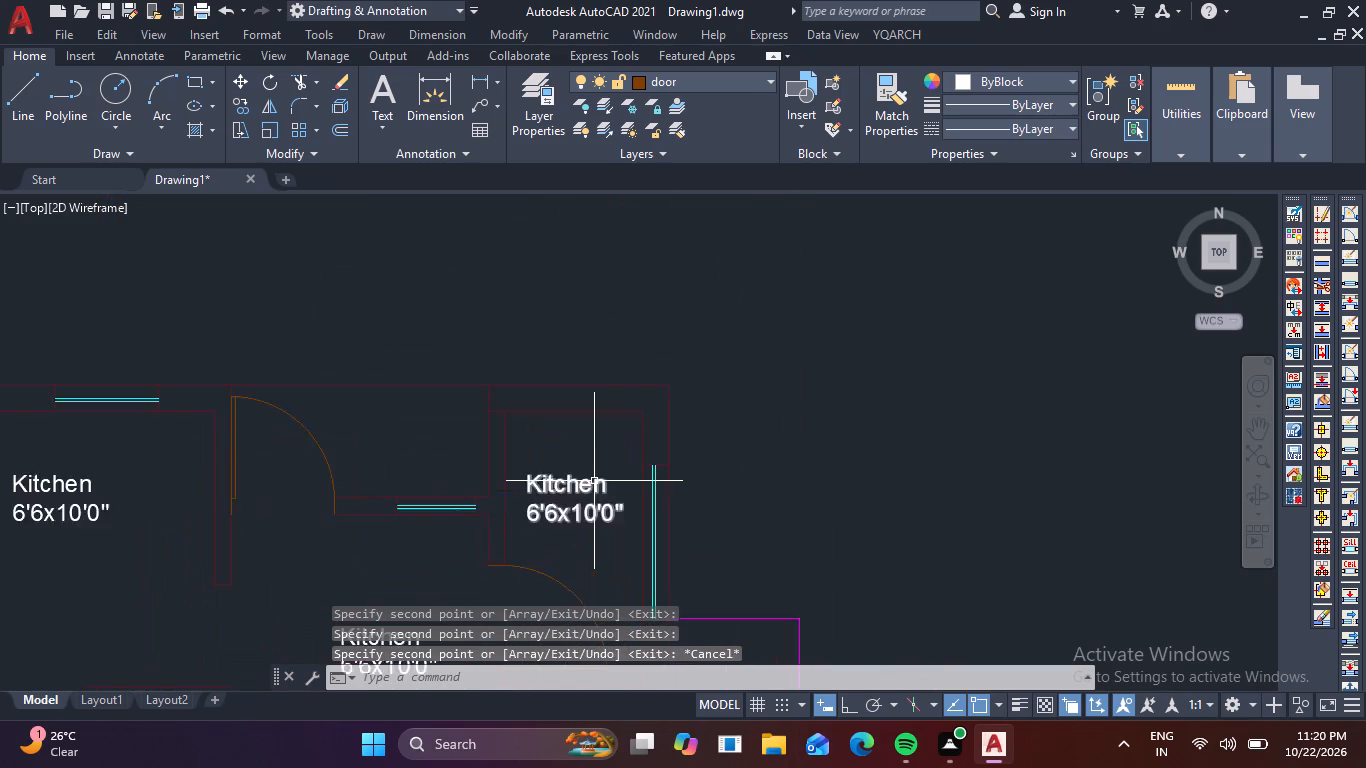
{"action": "double_click", "coordinate": [613, 525]}
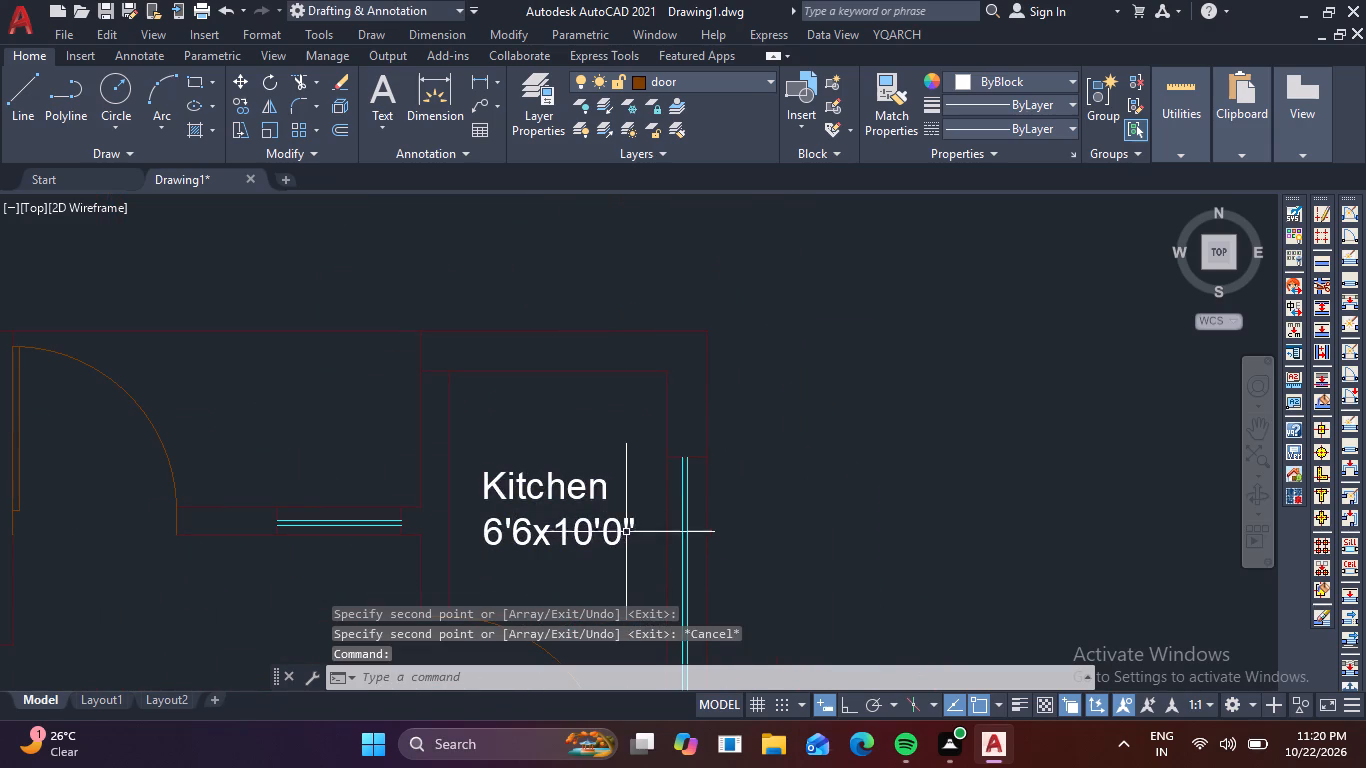
{"action": "double_click", "coordinate": [622, 528]}
{"action": "left_click", "coordinate": [645, 533]}
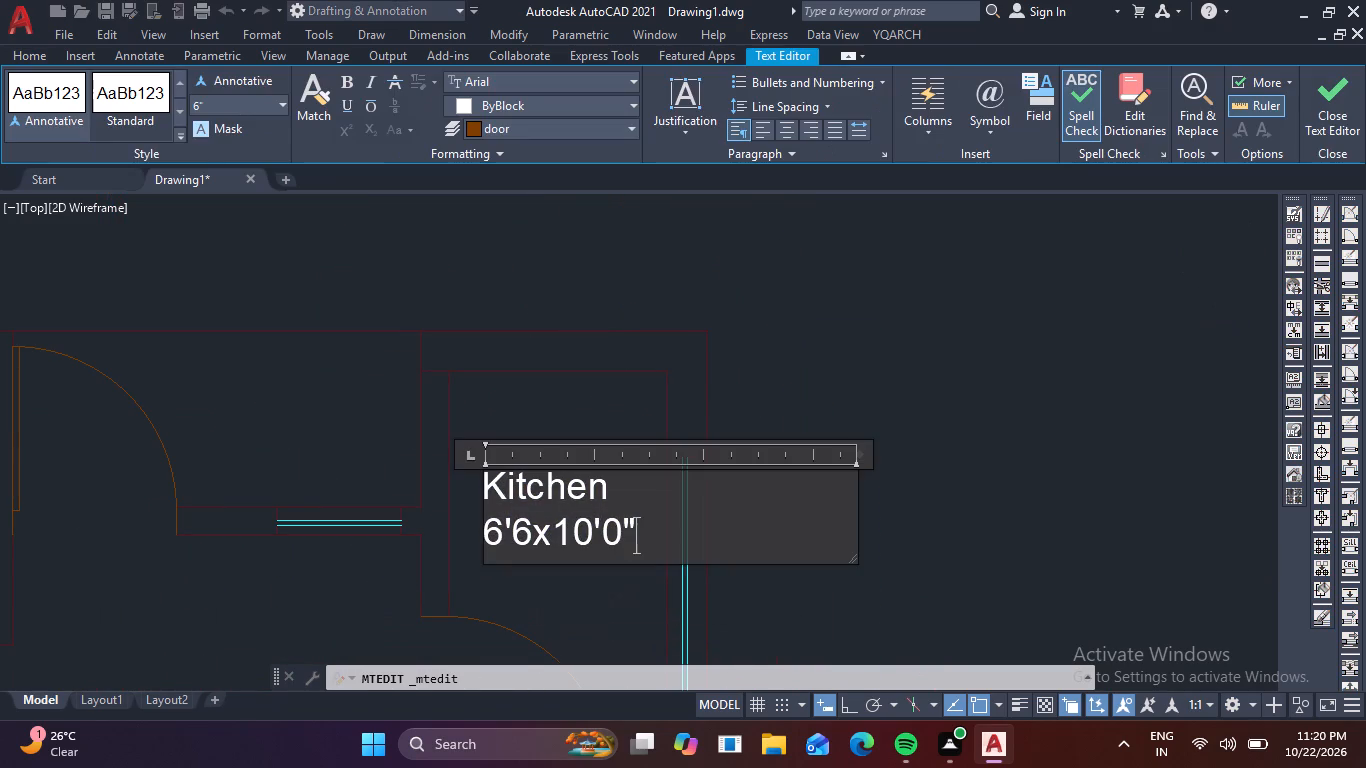
{"action": "key", "text": "BackSpace"}
{"action": "key", "text": "BackSpace"}
{"action": "key", "text": "BackSpace"}
{"action": "key", "text": "BackSpace"}
{"action": "key", "text": "BackSpace"}
{"action": "key", "text": "BackSpace"}
{"action": "key", "text": "BackSpace"}
{"action": "key", "text": "BackSpace"}
{"action": "key", "text": "BackSpace"}
{"action": "key", "text": "BackSpace"}
{"action": "key", "text": "BackSpace"}
{"action": "key", "text": "BackSpace"}
{"action": "key", "text": "BackSpace"}
{"action": "key", "text": "BackSpace"}
{"action": "key", "text": "BackSpace"}
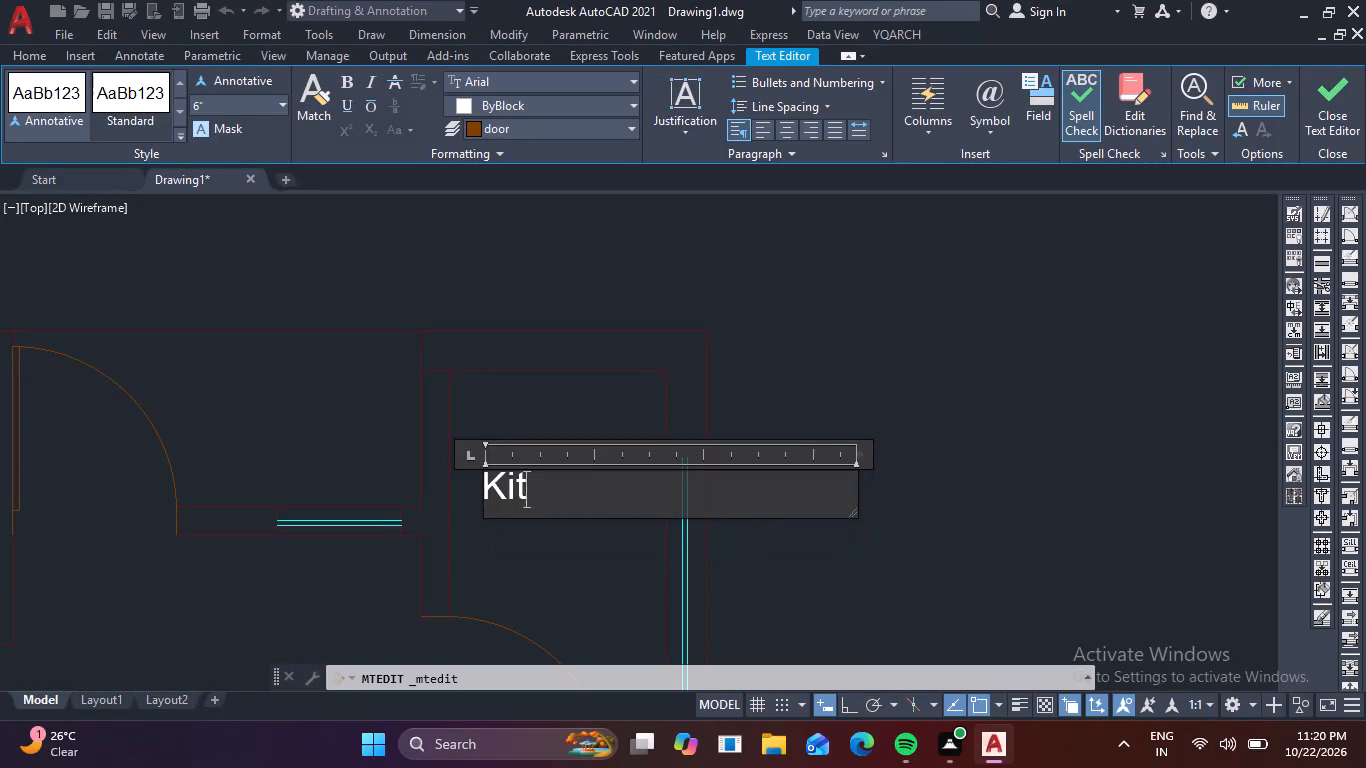
{"action": "key", "text": "BackSpace"}
{"action": "key", "text": "BackSpace"}
{"action": "key", "text": "BackSpace"}
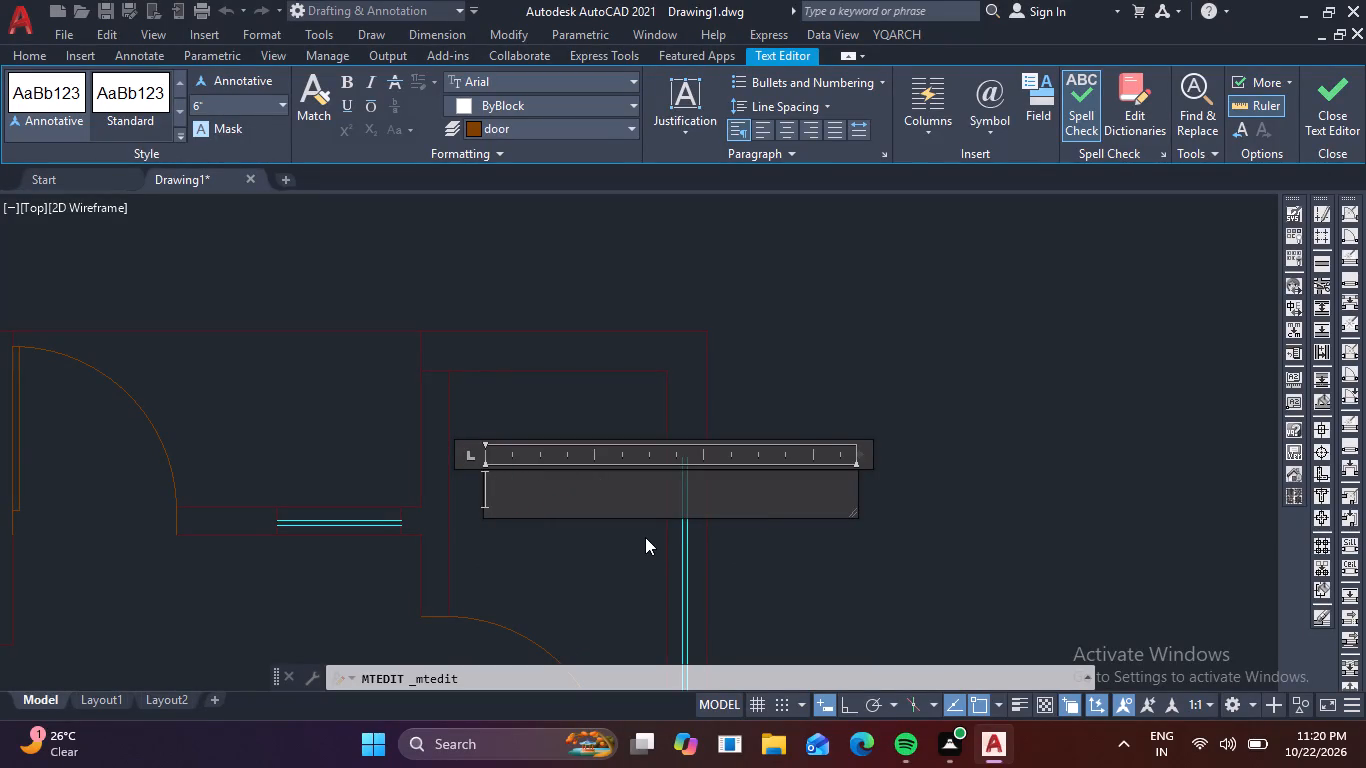
{"action": "key", "text": "shift+t"}
{"action": "type", "text": "oi"}
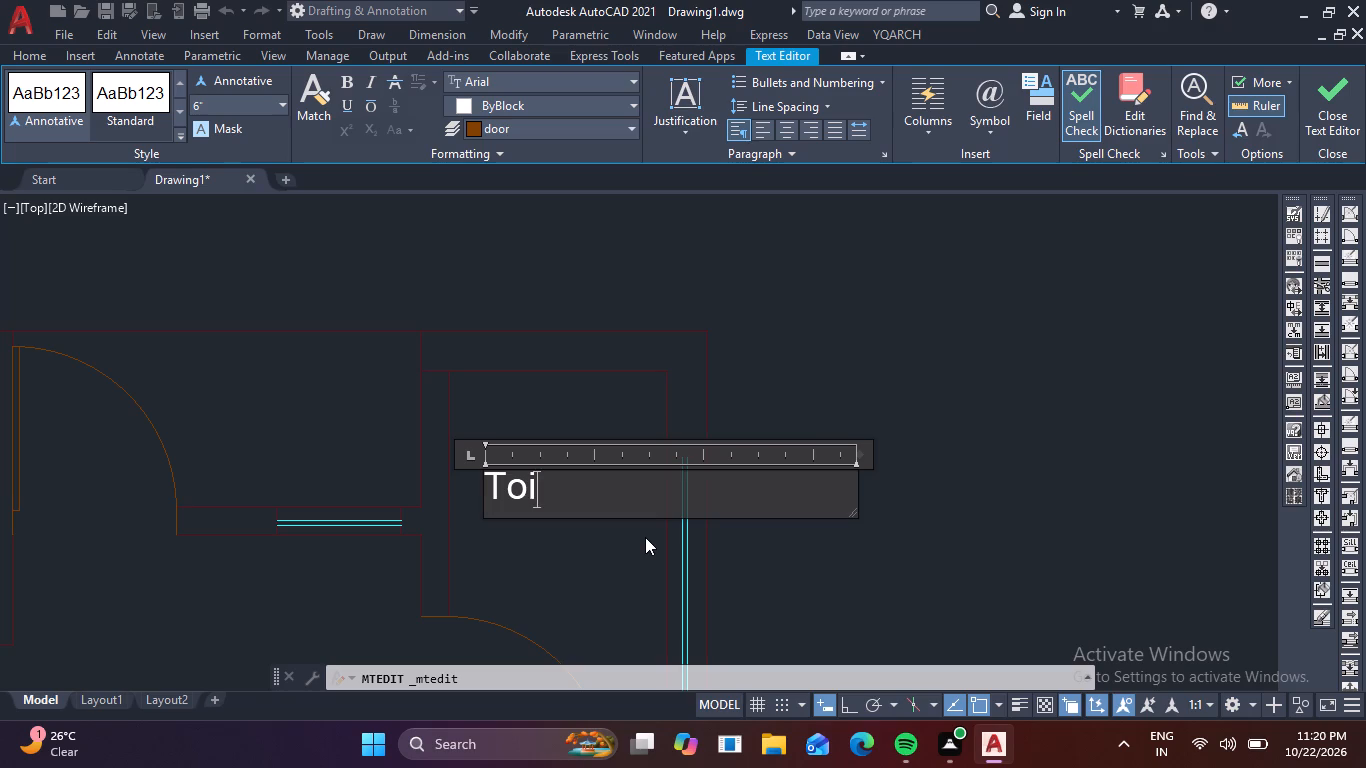
{"action": "key", "text": "l"}
{"action": "type", "text": "et"}
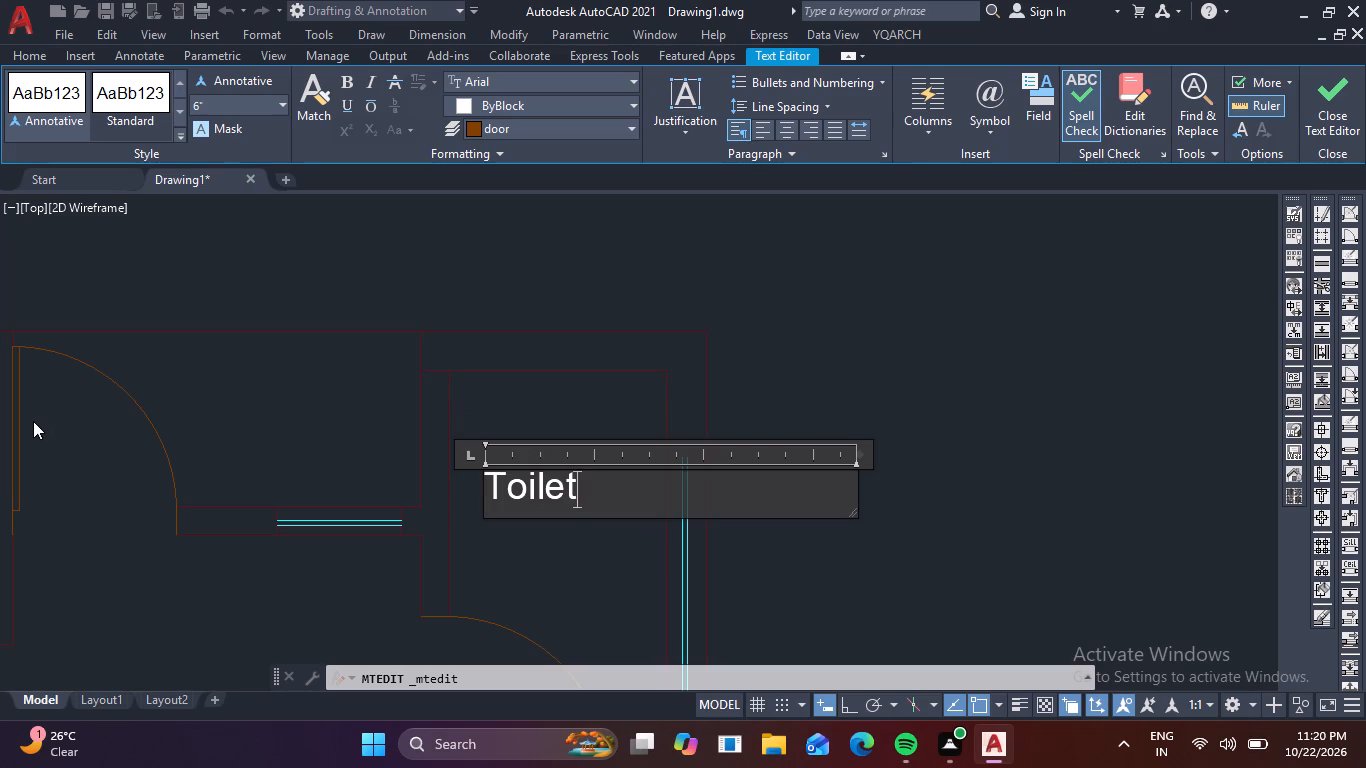
Add the room size 4'0"x7'6" as the second line of the Toilet label and finish editing.
{"action": "key", "text": "Return"}
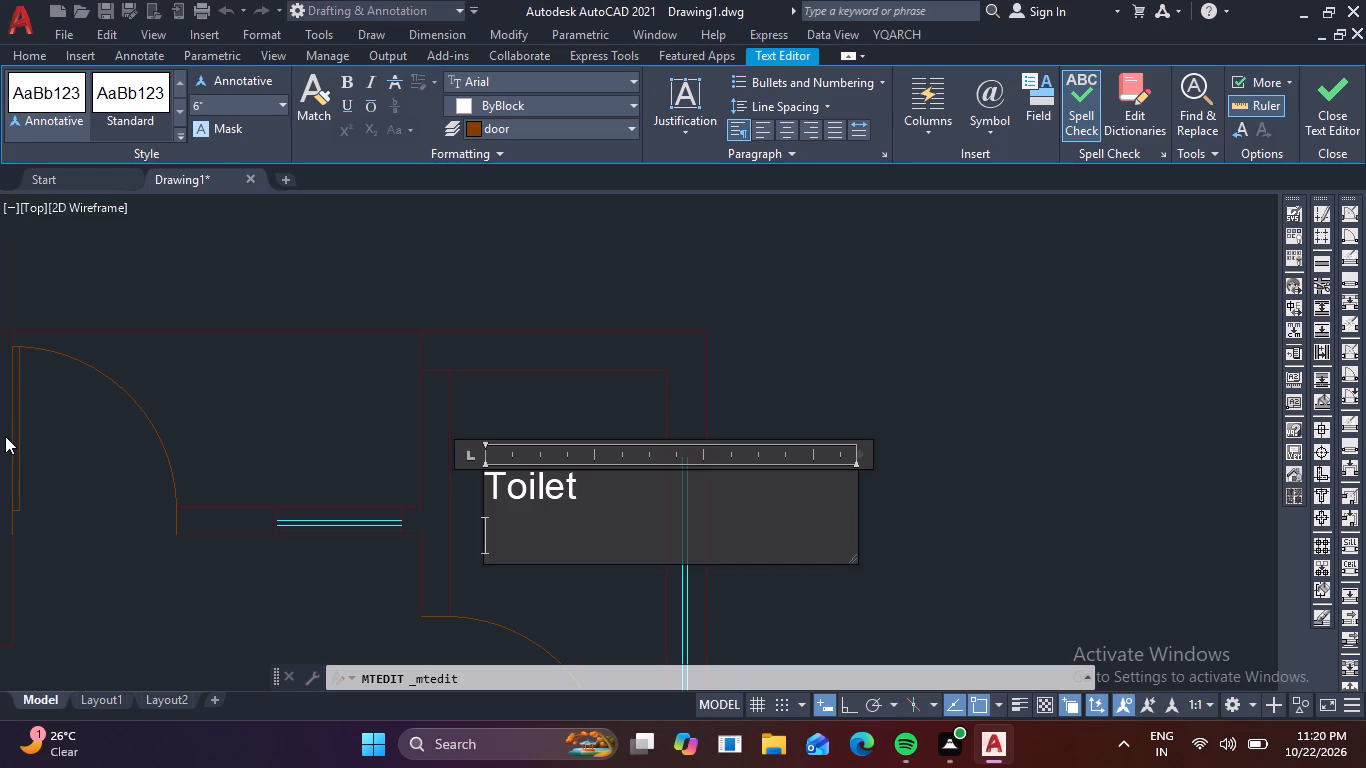
{"action": "key", "text": "4"}
{"action": "key", "text": "apostrophe"}
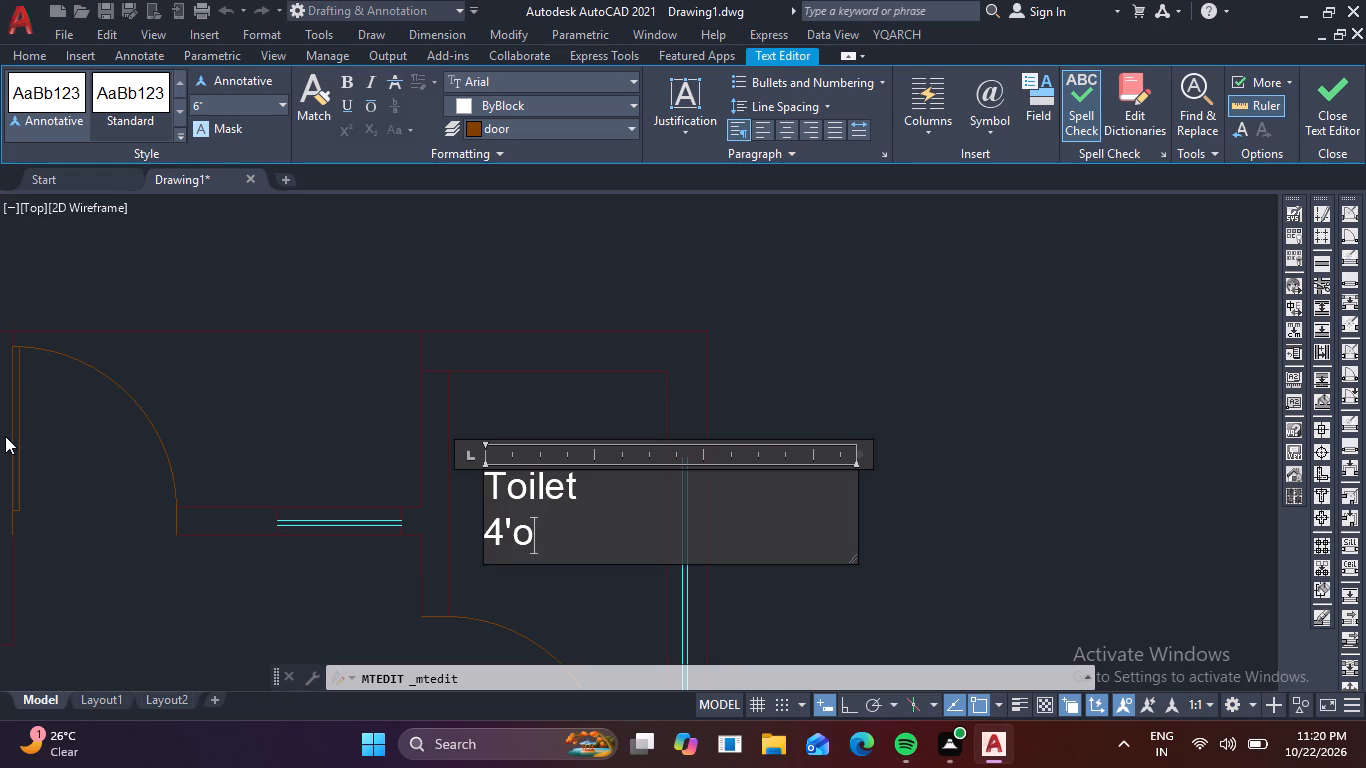
{"action": "key", "text": "o"}
{"action": "key", "text": "BackSpace"}
{"action": "key", "text": "0"}
{"action": "key", "text": "shift+quotedbl"}
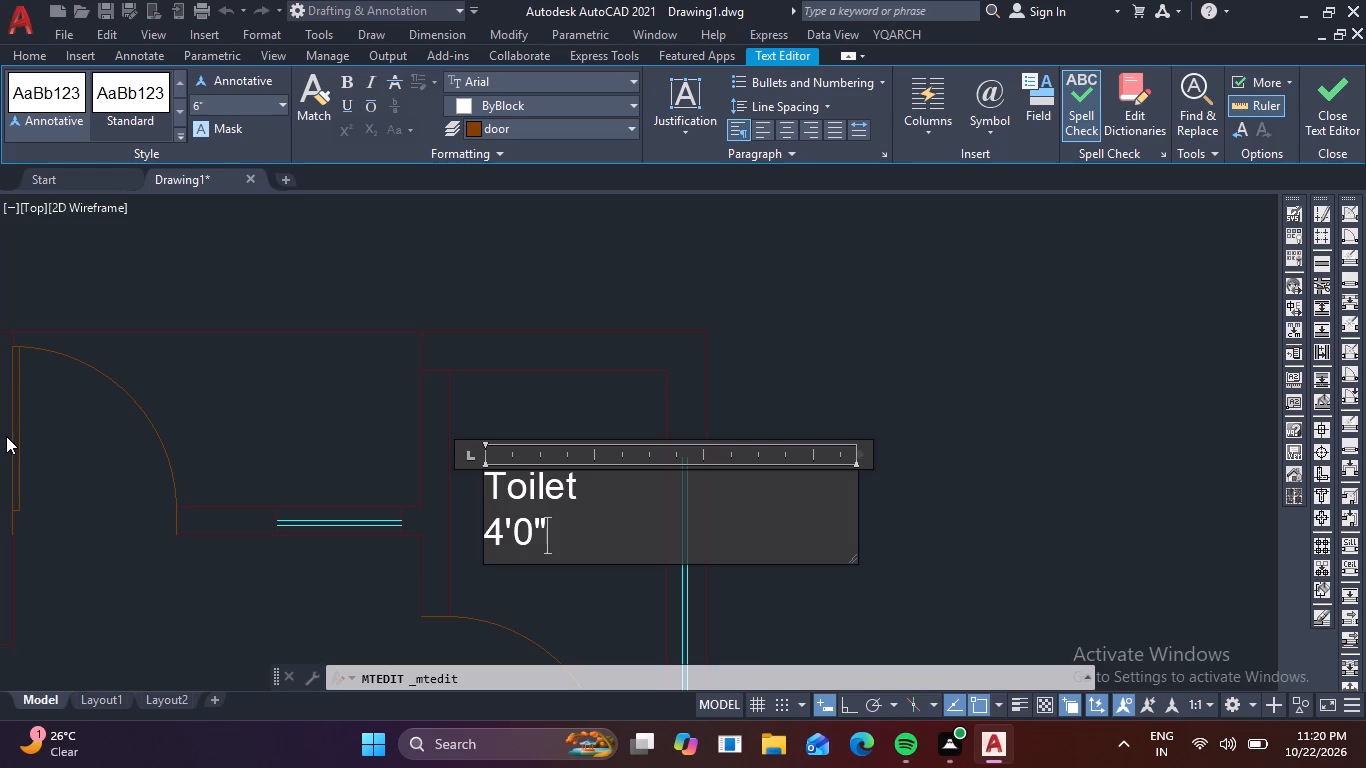
{"action": "key", "text": "x"}
{"action": "type", "text": "7'"}
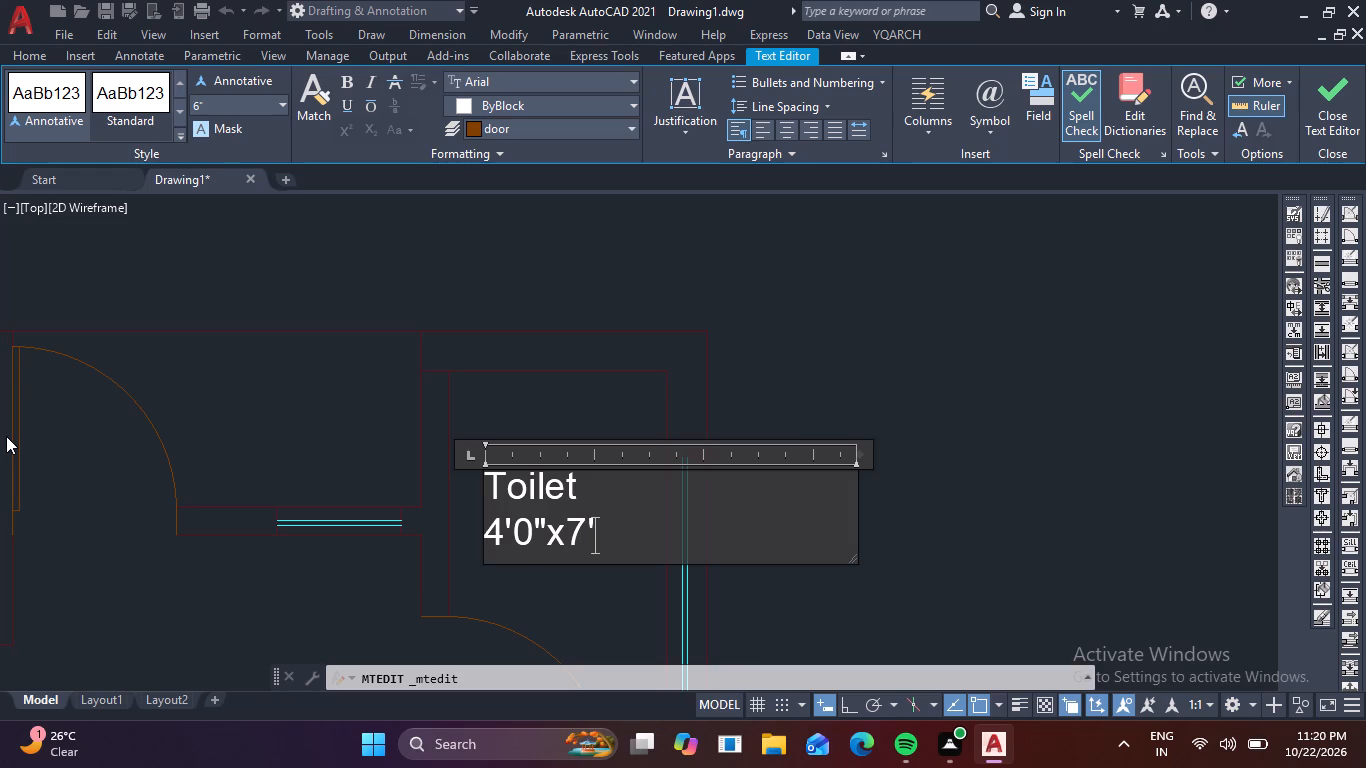
{"action": "key", "text": "6"}
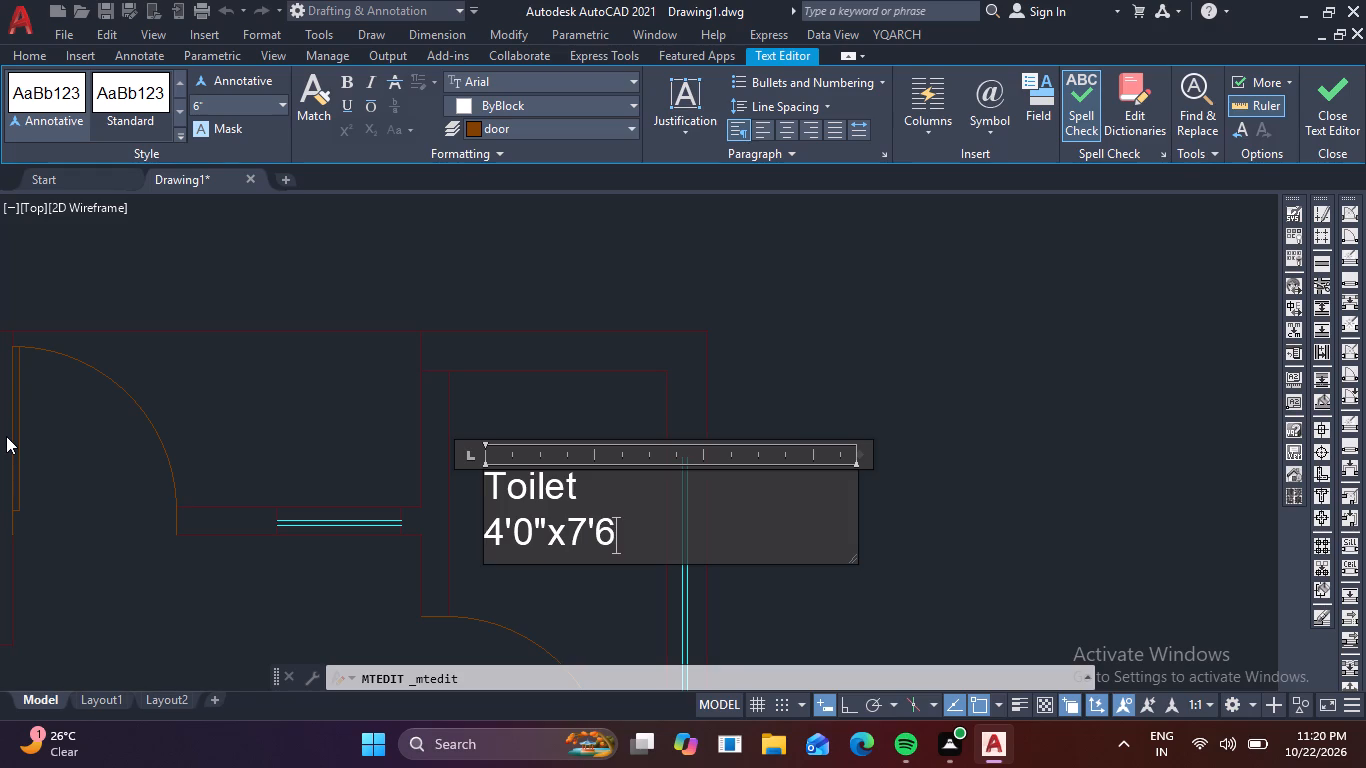
{"action": "key", "text": "shift+quotedbl"}
{"action": "left_click", "coordinate": [197, 586]}
Replace the copied kitchen label text in the plan's central space with Dining, capitalising the first letter.
{"action": "scroll", "coordinate": [276, 597], "scroll_direction": "down", "scroll_amount": 1}
{"action": "middle_click_drag", "start_coordinate": [276, 597], "coordinate": [425, 405]}
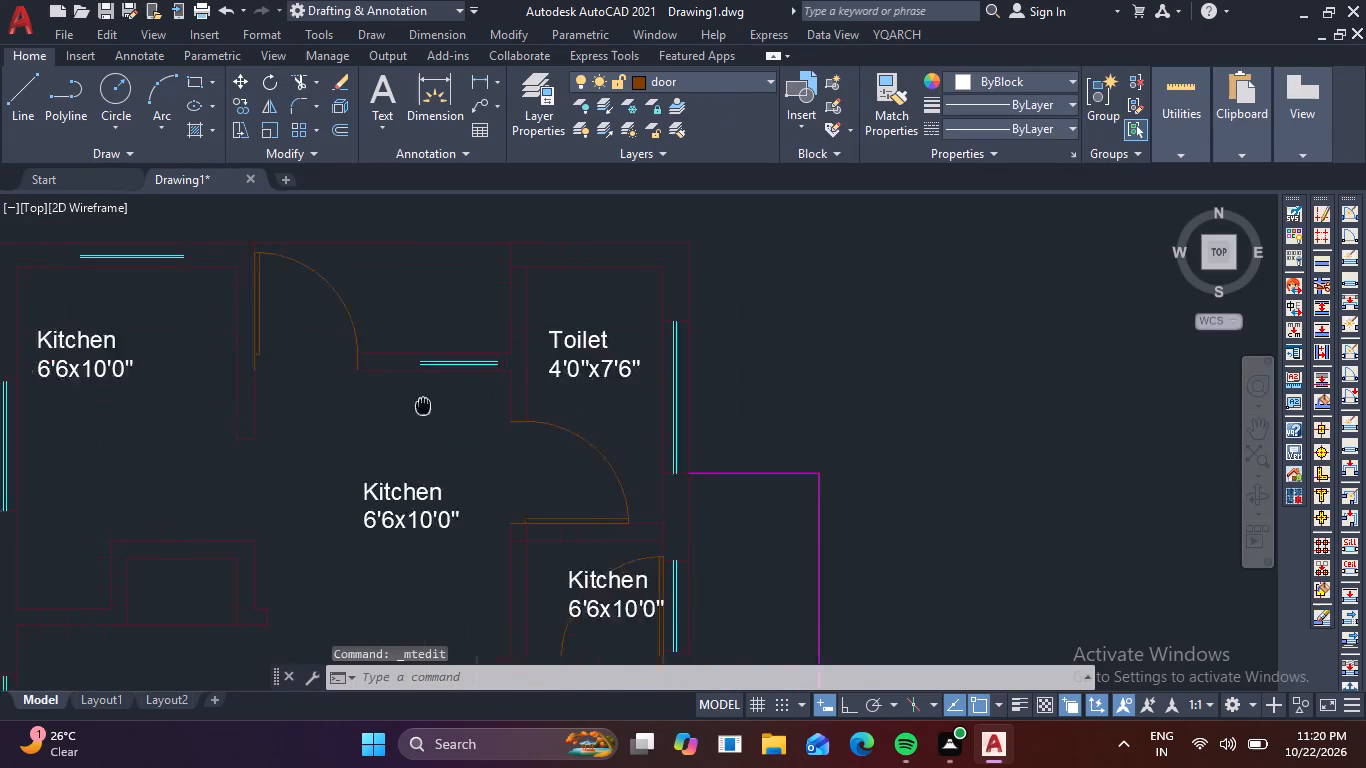
{"action": "middle_click_drag", "start_coordinate": [425, 405], "coordinate": [508, 365]}
{"action": "double_click", "coordinate": [492, 482]}
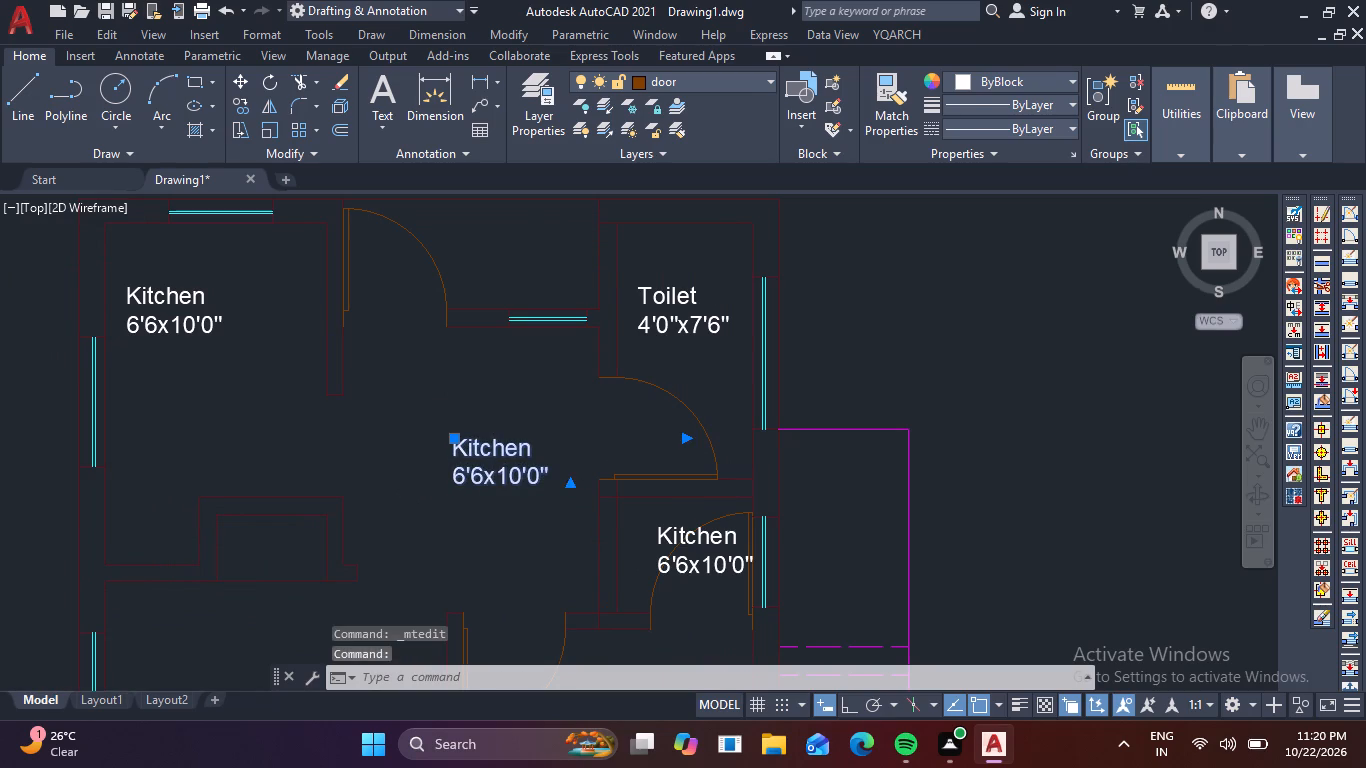
{"action": "left_click", "coordinate": [580, 483]}
{"action": "key", "text": "BackSpace"}
{"action": "key", "text": "BackSpace"}
{"action": "key", "text": "BackSpace"}
{"action": "key", "text": "BackSpace"}
{"action": "key", "text": "BackSpace"}
{"action": "key", "text": "BackSpace"}
{"action": "key", "text": "BackSpace"}
{"action": "key", "text": "BackSpace"}
{"action": "key", "text": "BackSpace"}
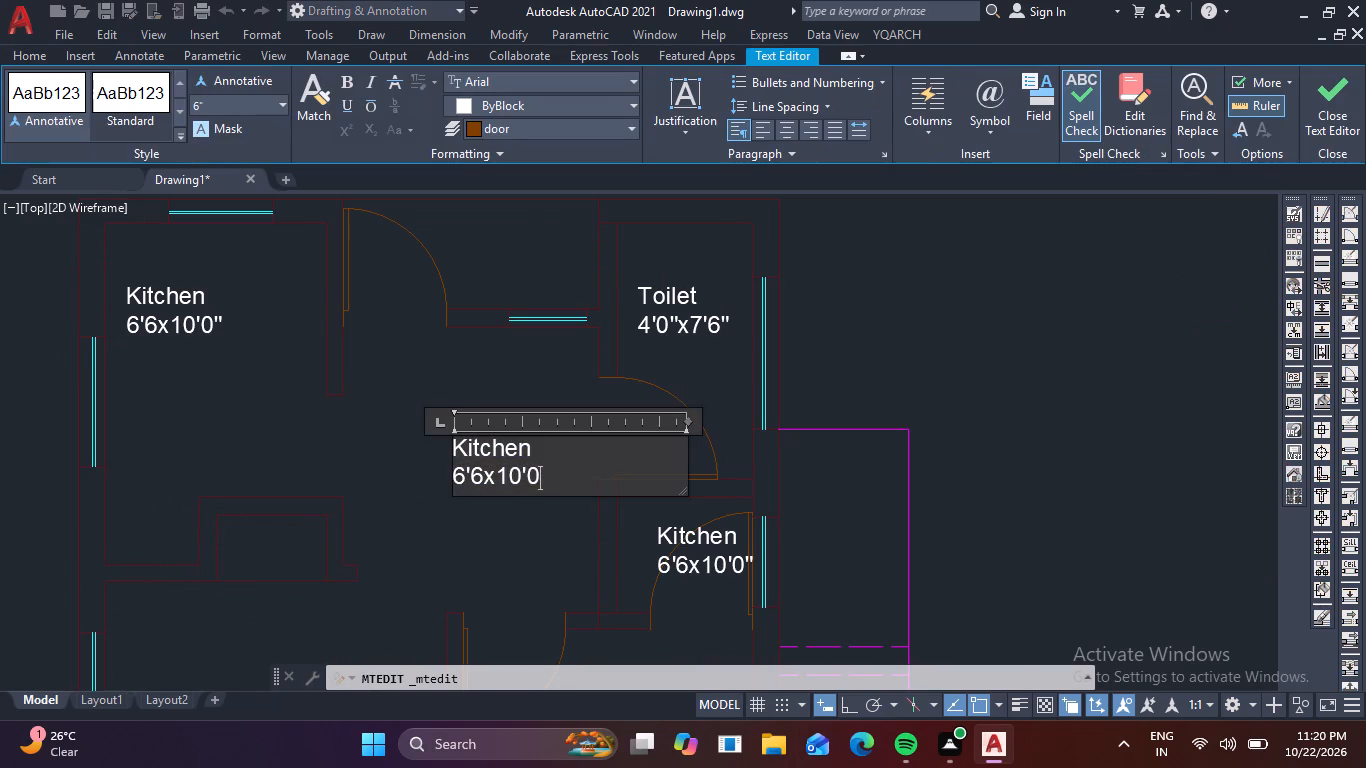
{"action": "key", "text": "BackSpace"}
{"action": "key", "text": "BackSpace"}
{"action": "key", "text": "BackSpace"}
{"action": "key", "text": "BackSpace"}
{"action": "key", "text": "BackSpace"}
{"action": "key", "text": "BackSpace"}
{"action": "key", "text": "BackSpace"}
{"action": "key", "text": "BackSpace"}
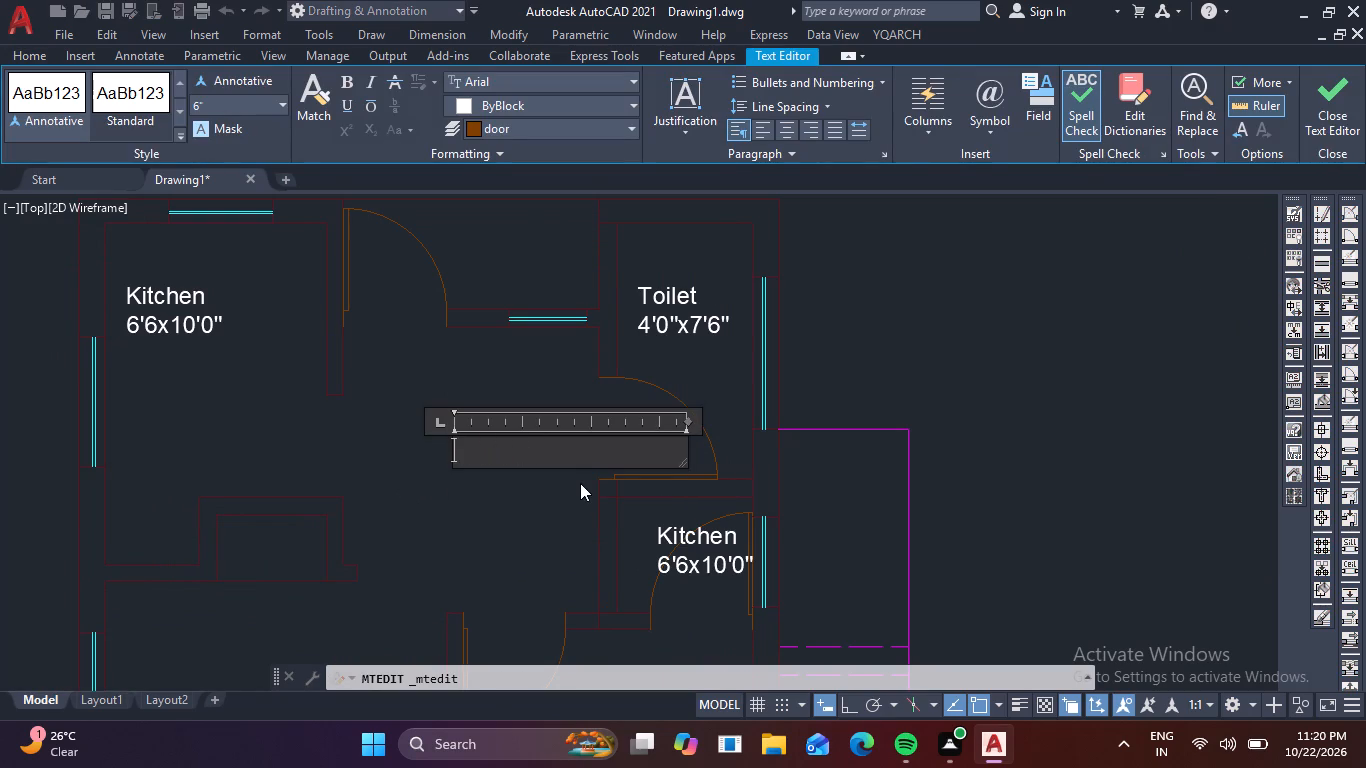
{"action": "type", "text": "dinin"}
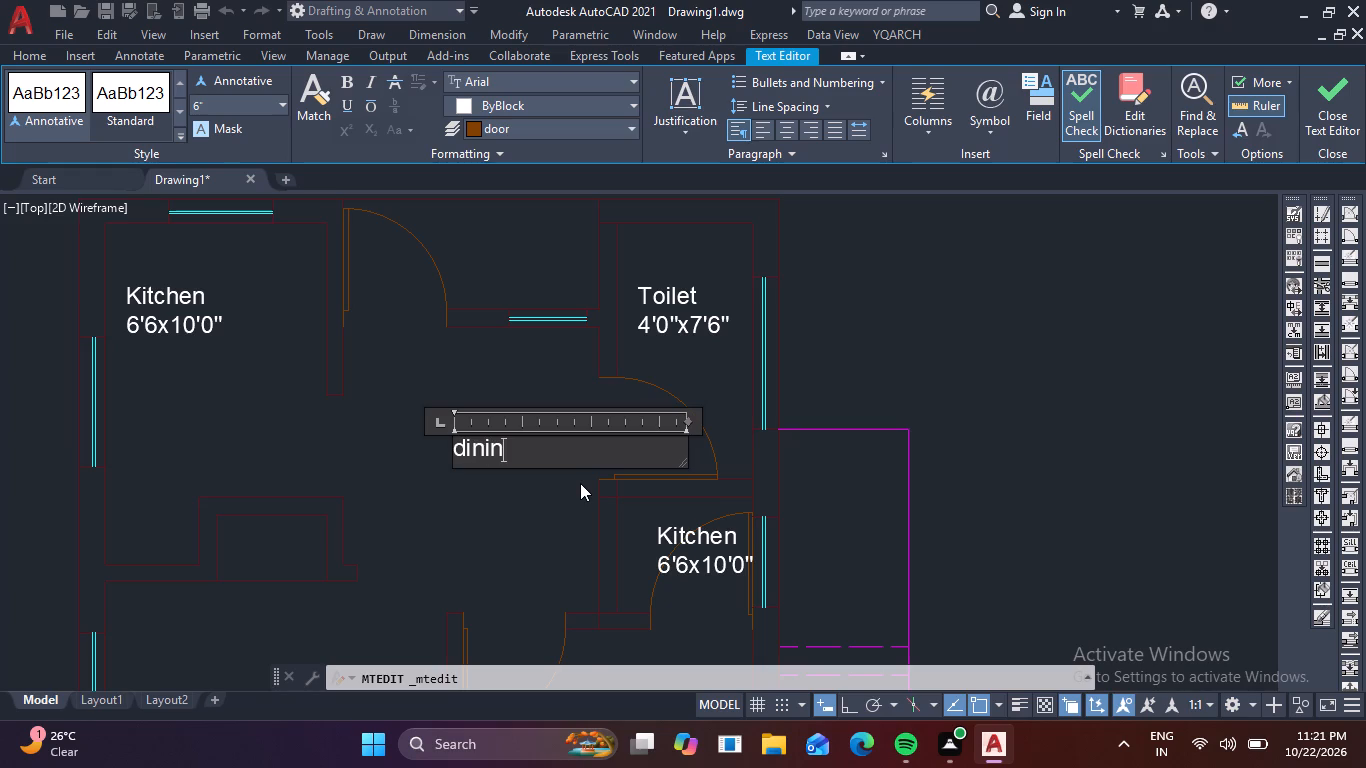
{"action": "key", "text": "g"}
{"action": "key", "text": "Left"}
{"action": "key", "text": "Left"}
{"action": "key", "text": "Left"}
{"action": "key", "text": "Left"}
{"action": "key", "text": "Left"}
{"action": "key", "text": "BackSpace"}
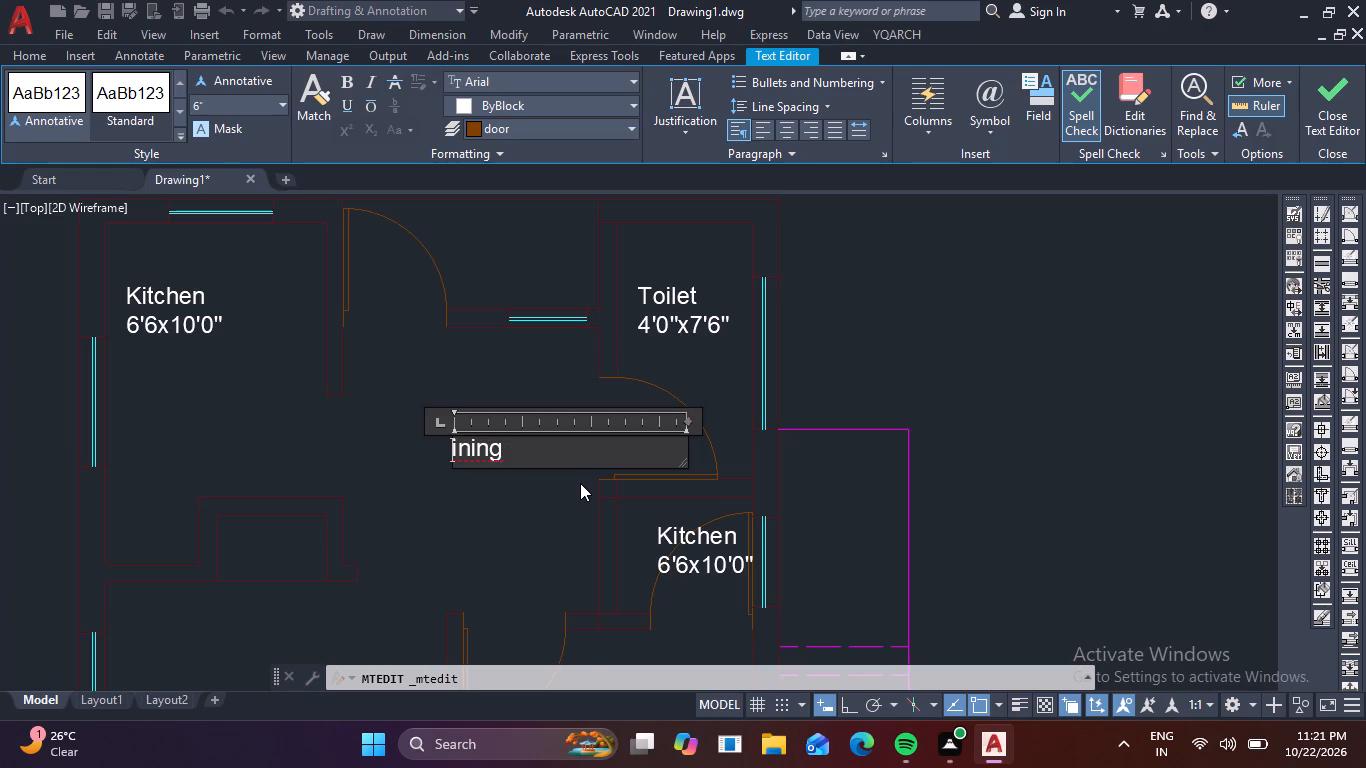
{"action": "key", "text": "shift+d"}
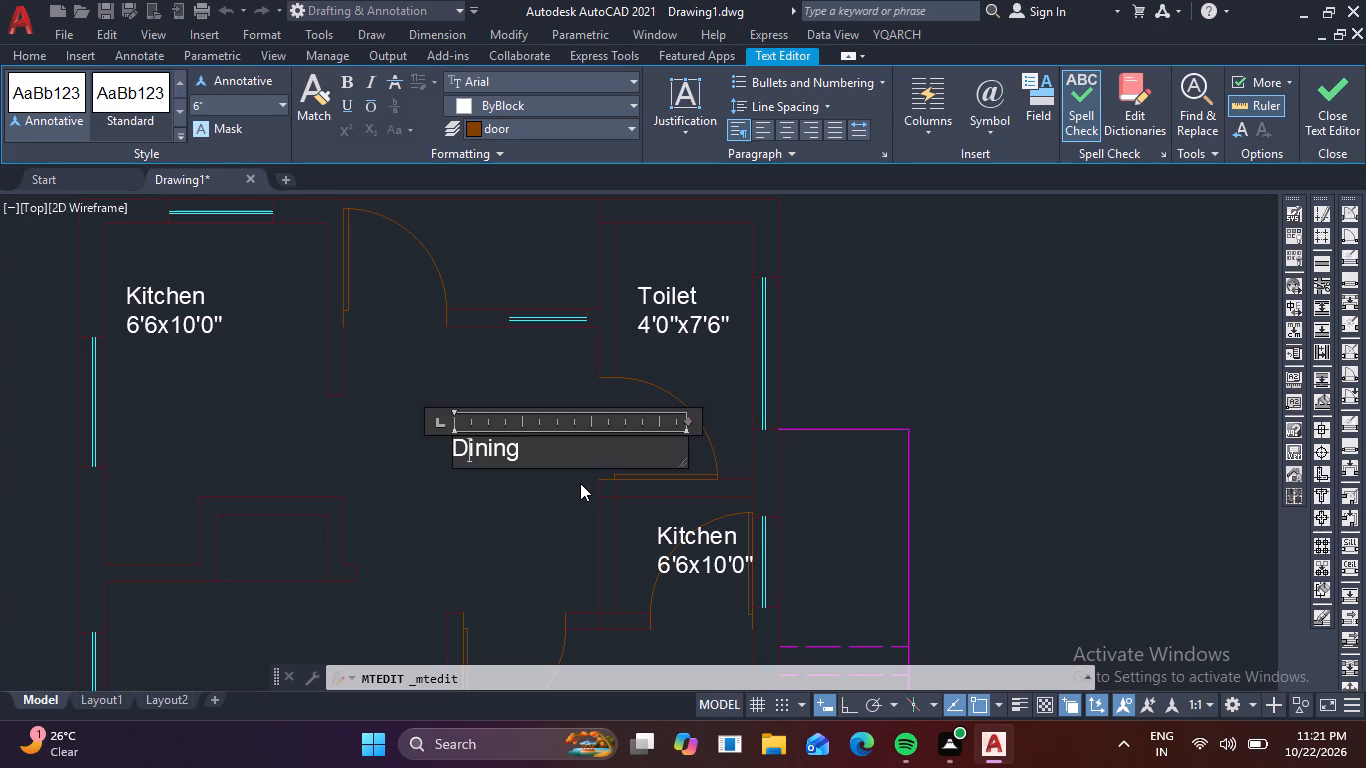
{"action": "key", "text": "Right"}
{"action": "key", "text": "Right"}
{"action": "key", "text": "Right"}
{"action": "key", "text": "Right"}
{"action": "key", "text": "Right"}
Add the room size 8'3"x7'6" as the second line of the Dining label and finish editing.
{"action": "key", "text": "Return"}
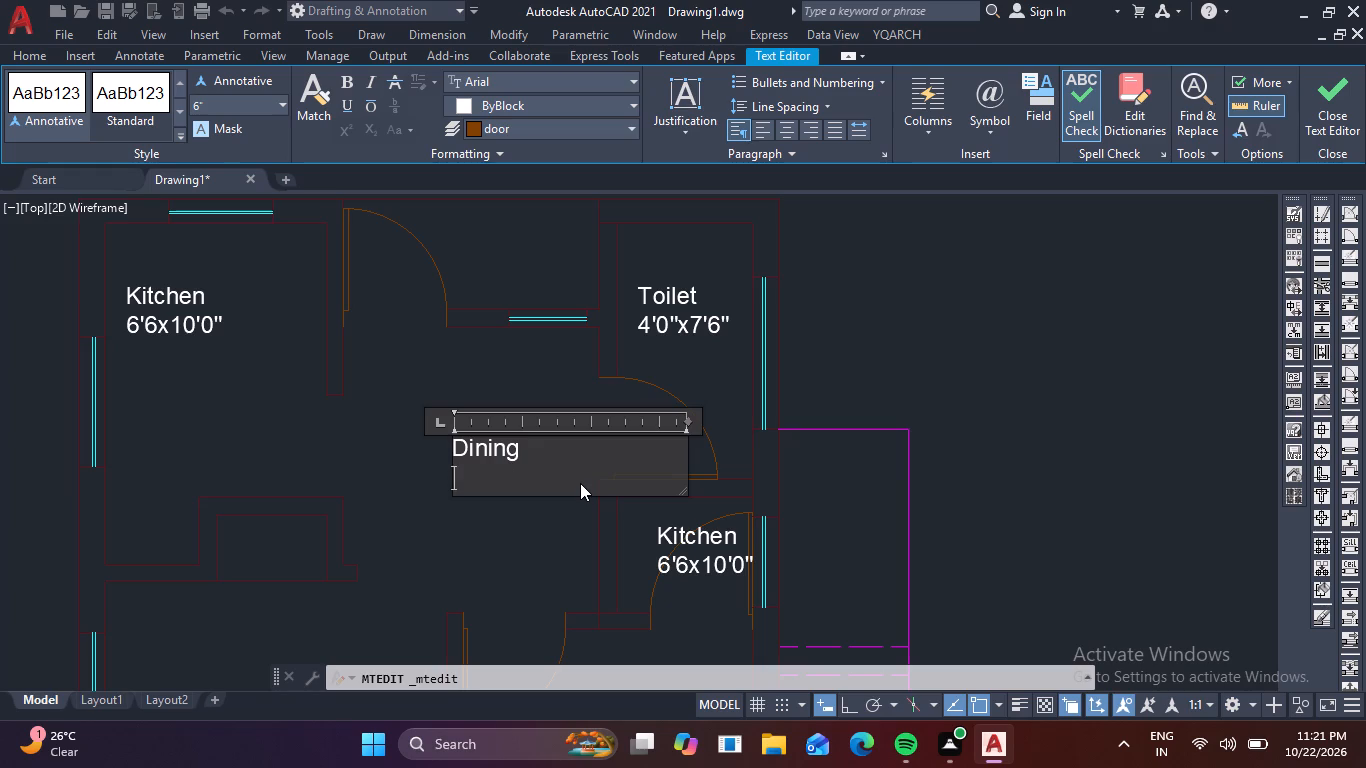
{"action": "key", "text": "8"}
{"action": "key", "text": "apostrophe"}
{"action": "key", "text": "3"}
{"action": "key", "text": "shift+quotedbl"}
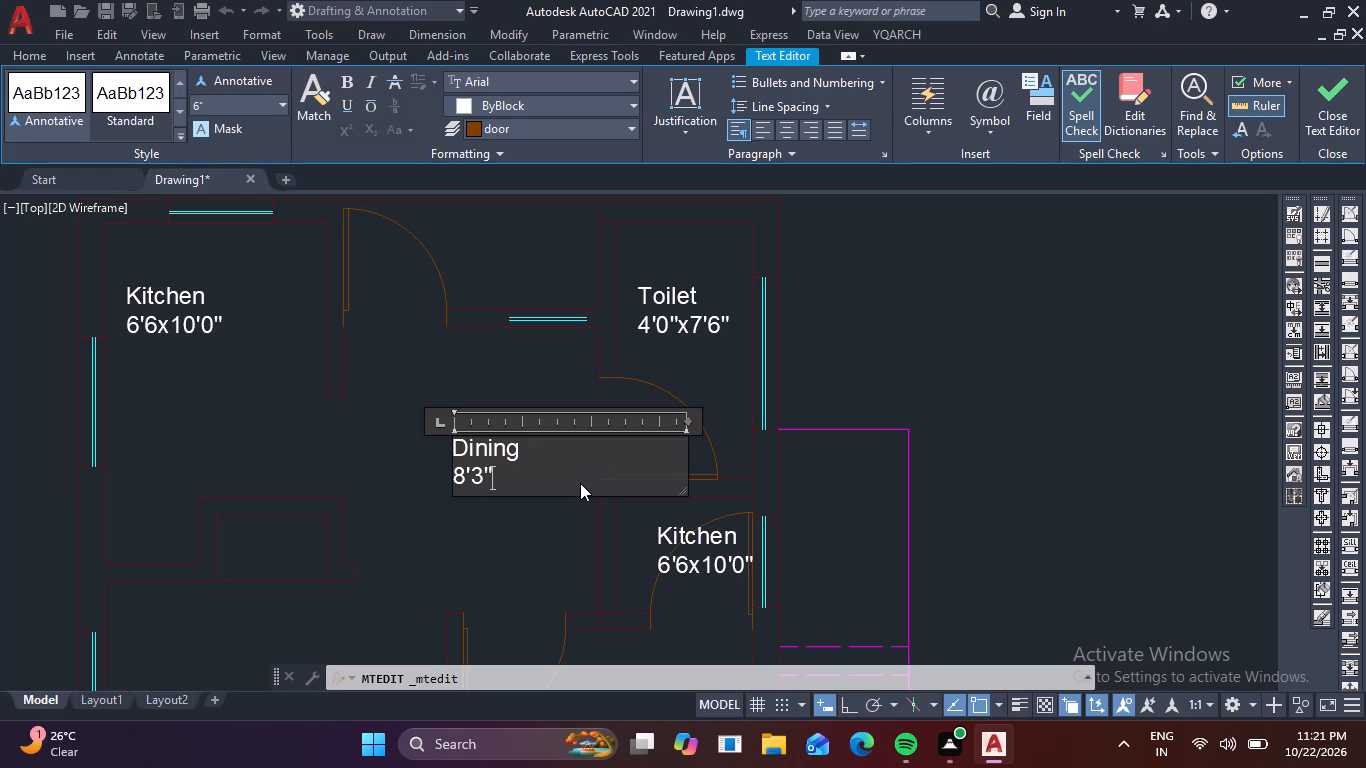
{"action": "key", "text": "x"}
{"action": "key", "text": "7"}
{"action": "type", "text": "'6"}
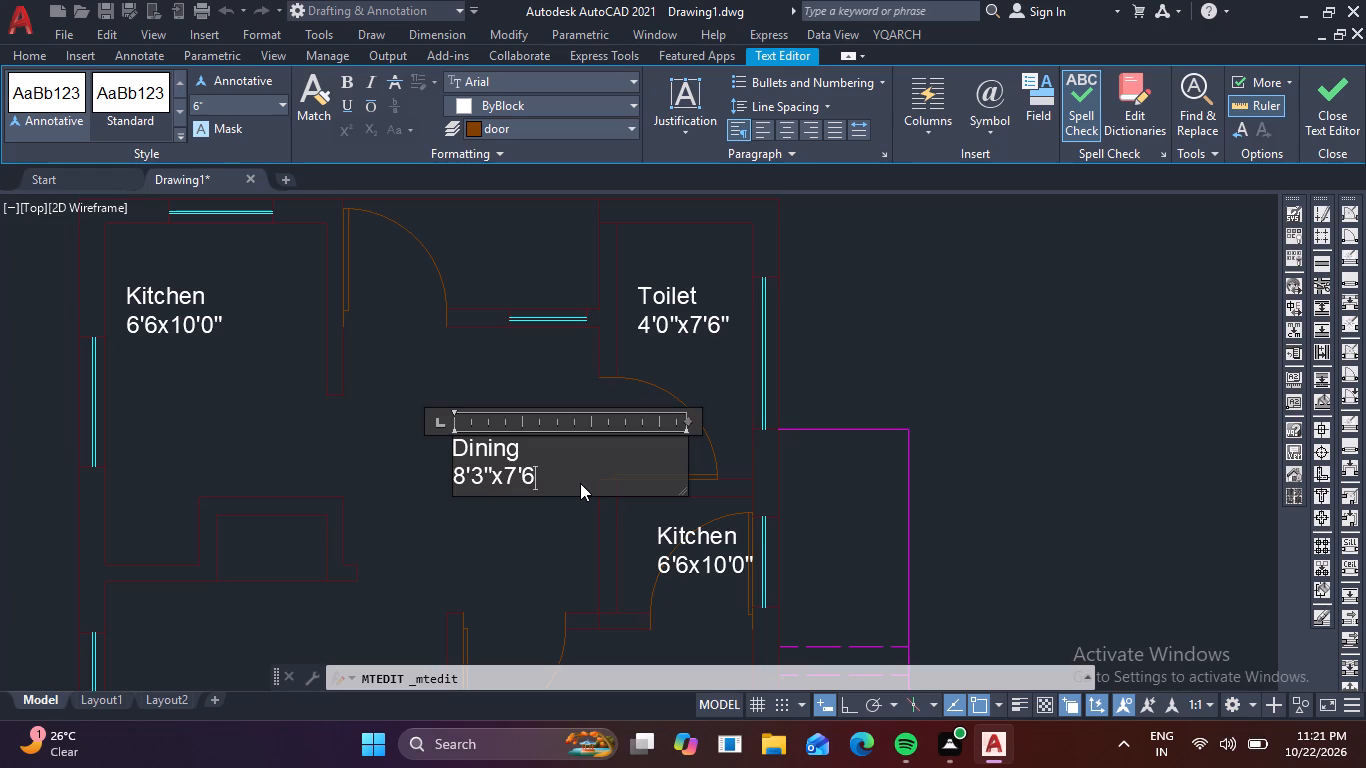
{"action": "key", "text": "shift+quotedbl"}
{"action": "left_click", "coordinate": [548, 561]}
Replace the copied kitchen label text in the small room beside the staircase with wc.
{"action": "middle_click_drag", "start_coordinate": [561, 550], "coordinate": [460, 446]}
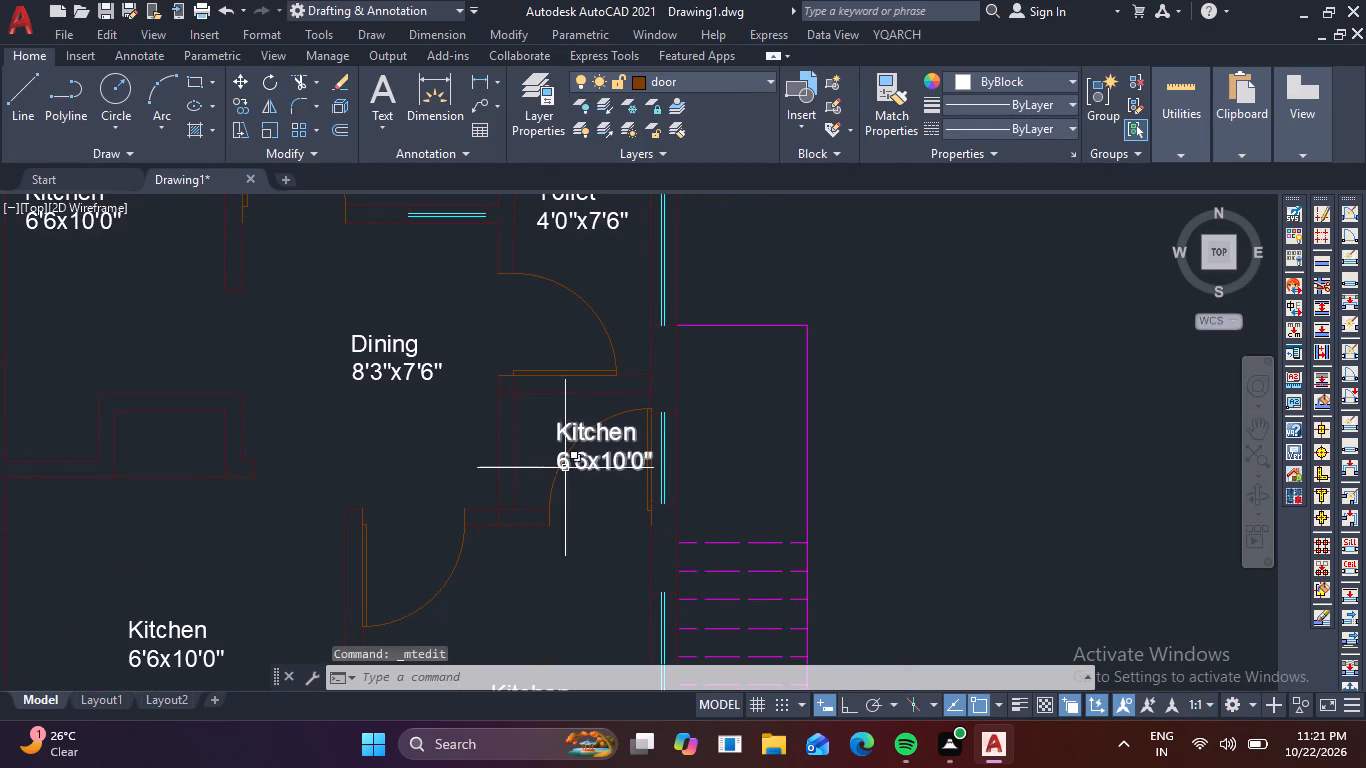
{"action": "double_click", "coordinate": [580, 469]}
{"action": "left_click", "coordinate": [662, 470]}
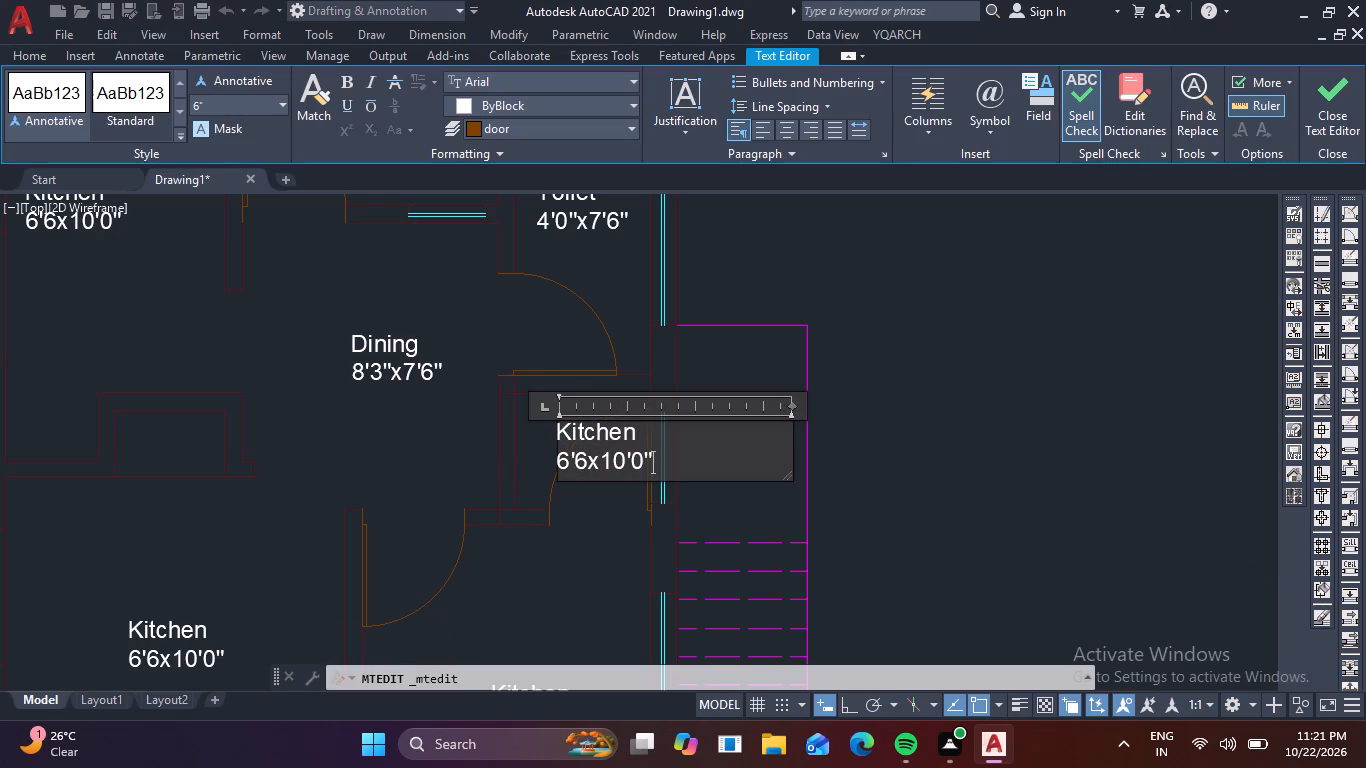
{"action": "key", "text": "BackSpace"}
{"action": "key", "text": "BackSpace"}
{"action": "key", "text": "BackSpace"}
{"action": "key", "text": "BackSpace"}
{"action": "key", "text": "BackSpace"}
{"action": "key", "text": "BackSpace"}
{"action": "key", "text": "BackSpace"}
{"action": "key", "text": "BackSpace"}
{"action": "key", "text": "BackSpace"}
{"action": "key", "text": "BackSpace"}
{"action": "key", "text": "BackSpace"}
{"action": "key", "text": "BackSpace"}
{"action": "key", "text": "BackSpace"}
{"action": "key", "text": "BackSpace"}
{"action": "key", "text": "BackSpace"}
{"action": "key", "text": "BackSpace"}
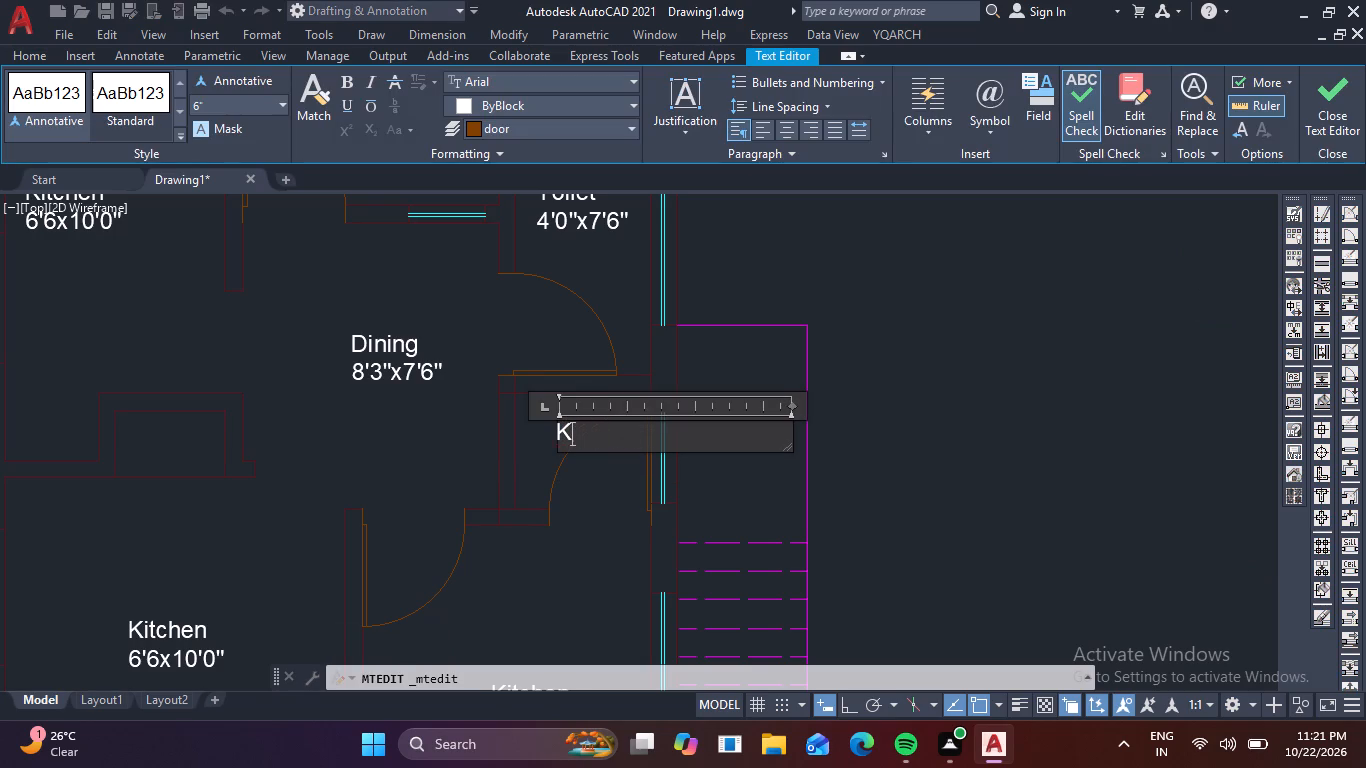
{"action": "key", "text": "BackSpace"}
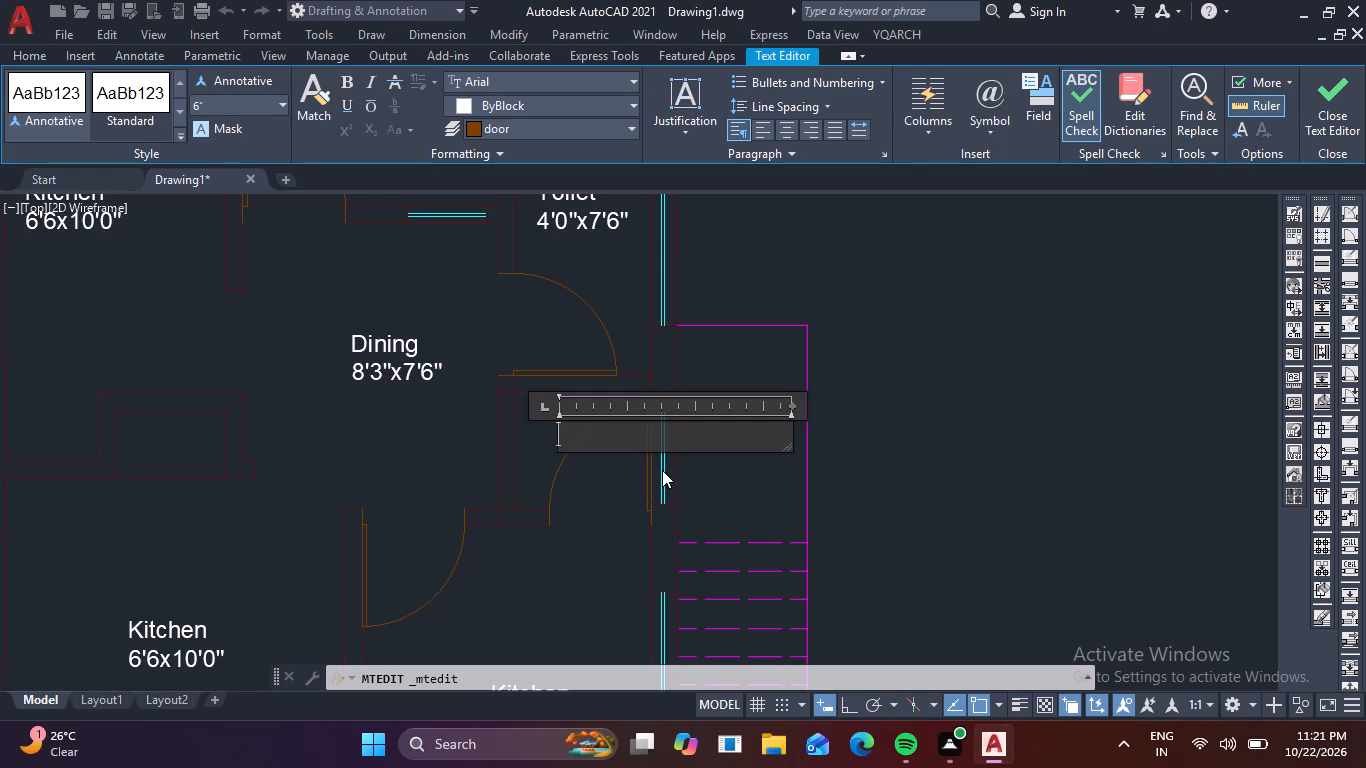
{"action": "type", "text": "wc"}
Add the room size 4'0"x3'5" as the second line of the wc label and finish editing.
{"action": "key", "text": "Return"}
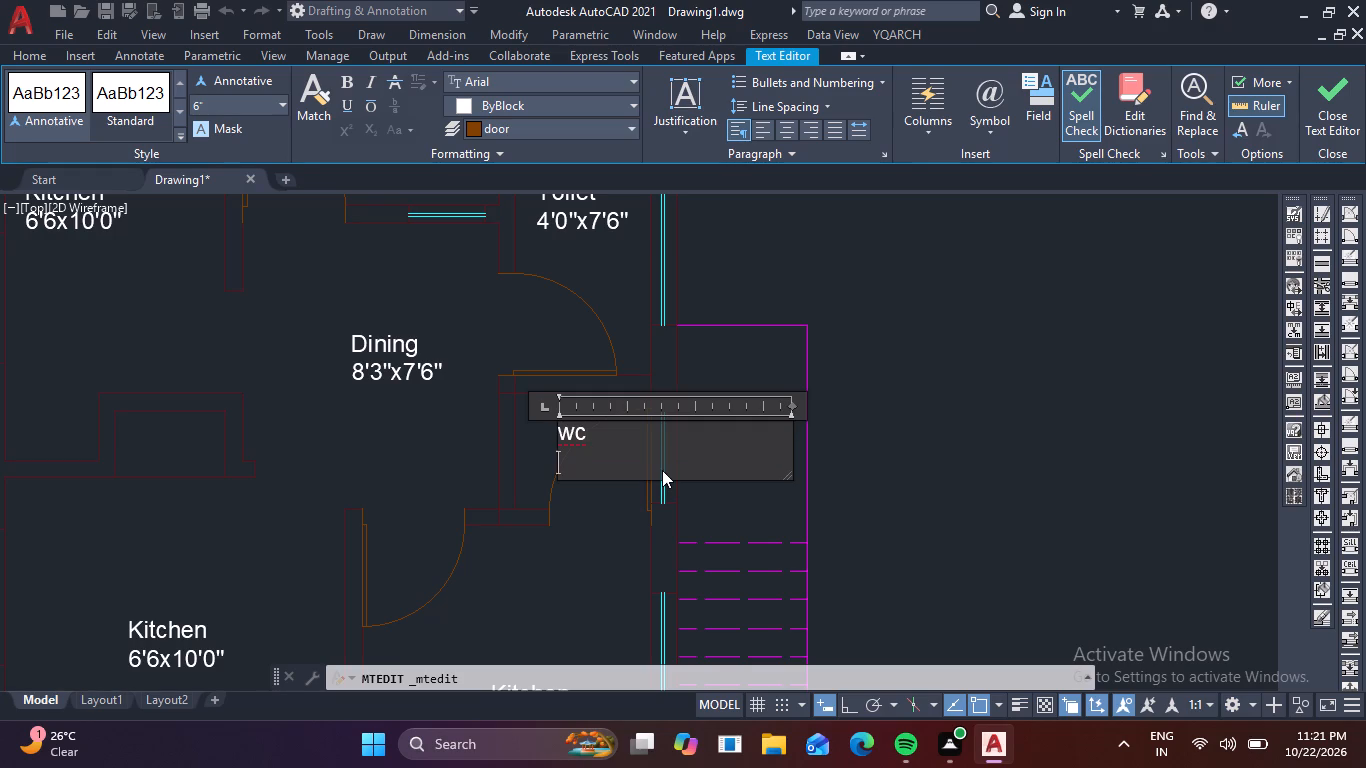
{"action": "double_click", "coordinate": [662, 470]}
{"action": "key", "text": "4"}
{"action": "type", "text": "'0"}
{"action": "key", "text": "shift+quotedbl"}
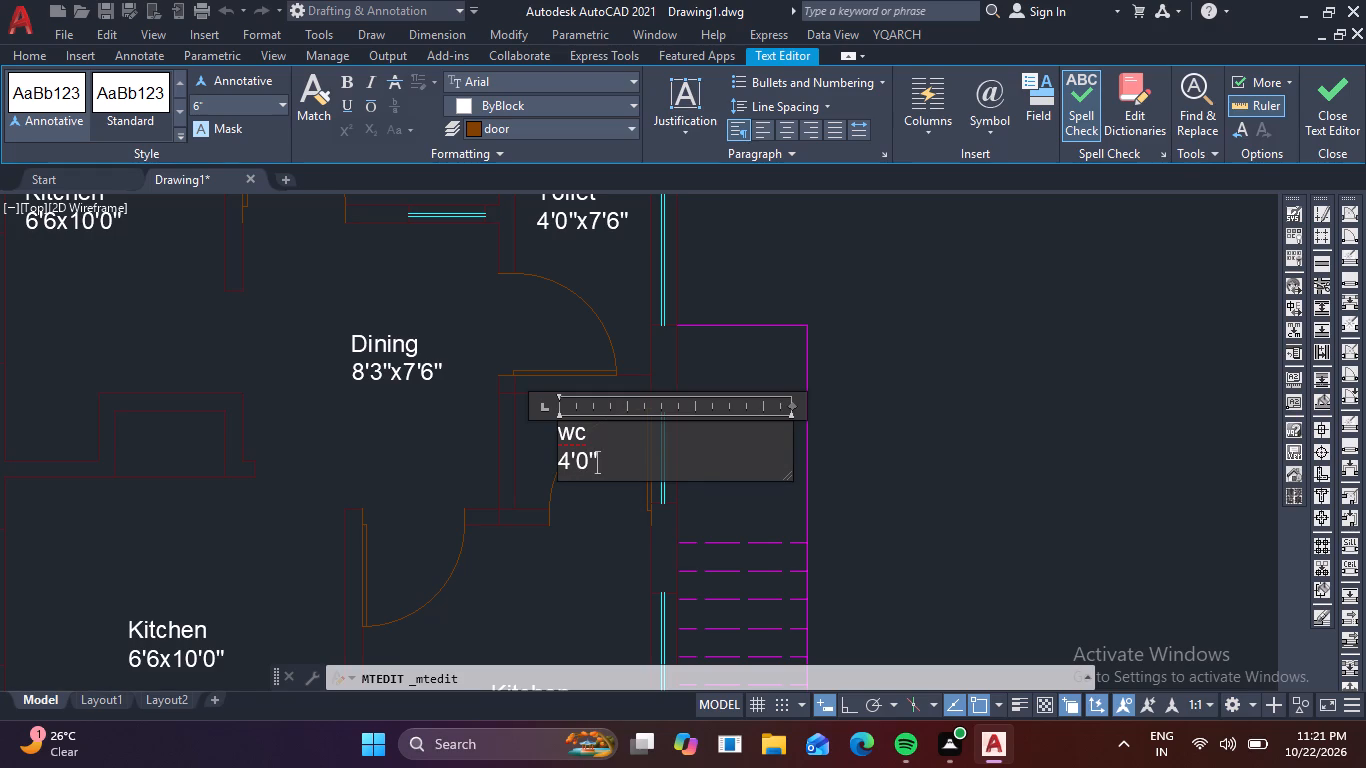
{"action": "key", "text": "x"}
{"action": "key", "text": "e"}
{"action": "key", "text": "BackSpace"}
{"action": "type", "text": "3'"}
{"action": "key", "text": "5"}
{"action": "key", "text": "shift+quotedbl"}
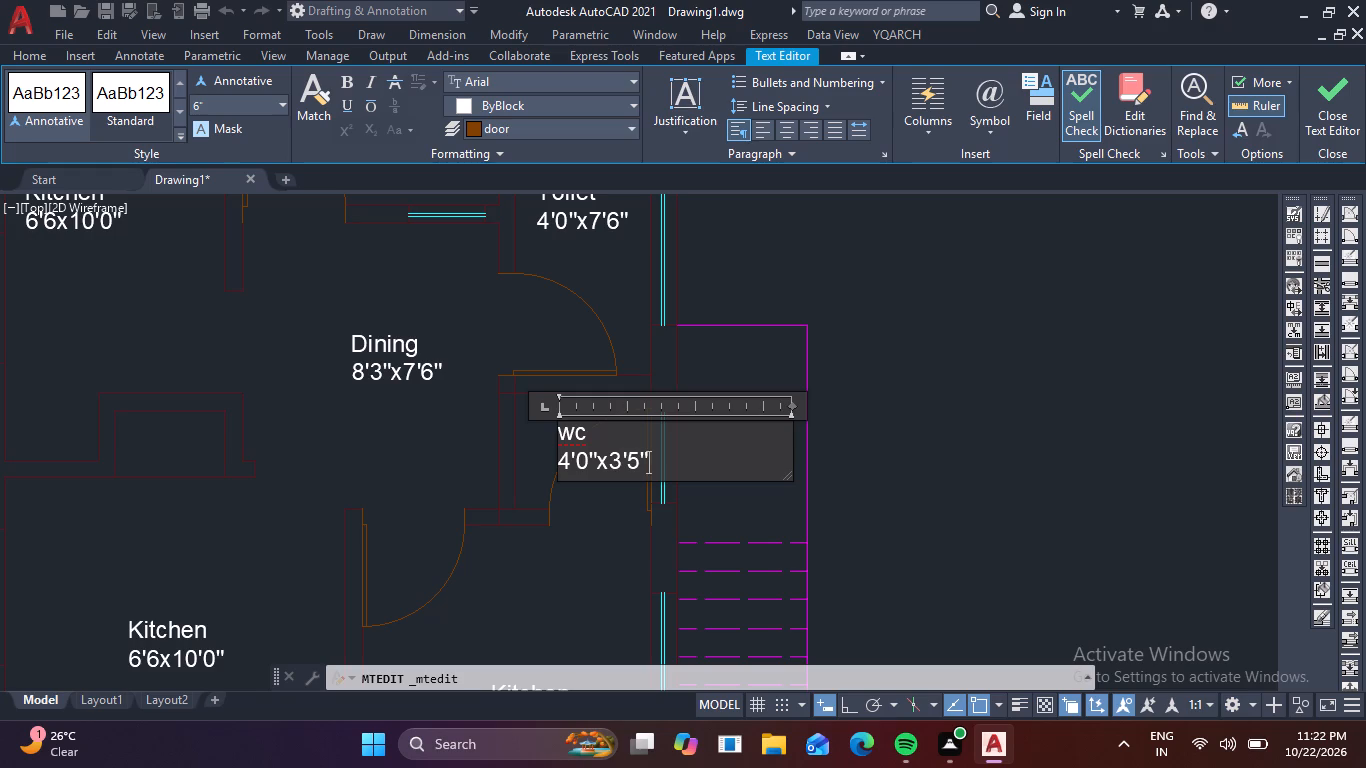
{"action": "left_click", "coordinate": [580, 525]}
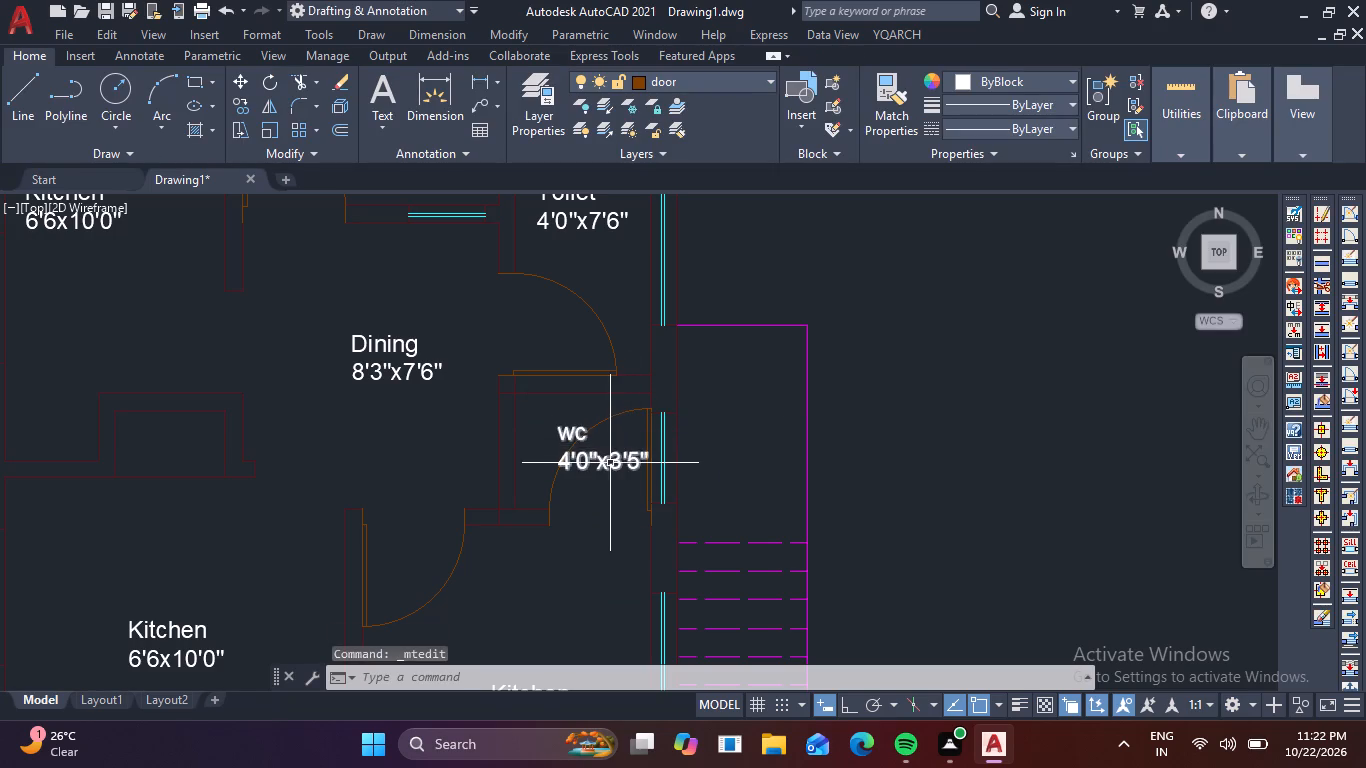
Move the wc label slightly left so it sits more centrally between the small room's side walls.
{"action": "left_click", "coordinate": [608, 464]}
{"action": "type", "text": "m"}
{"action": "key", "text": "space"}
{"action": "left_click", "coordinate": [608, 464]}
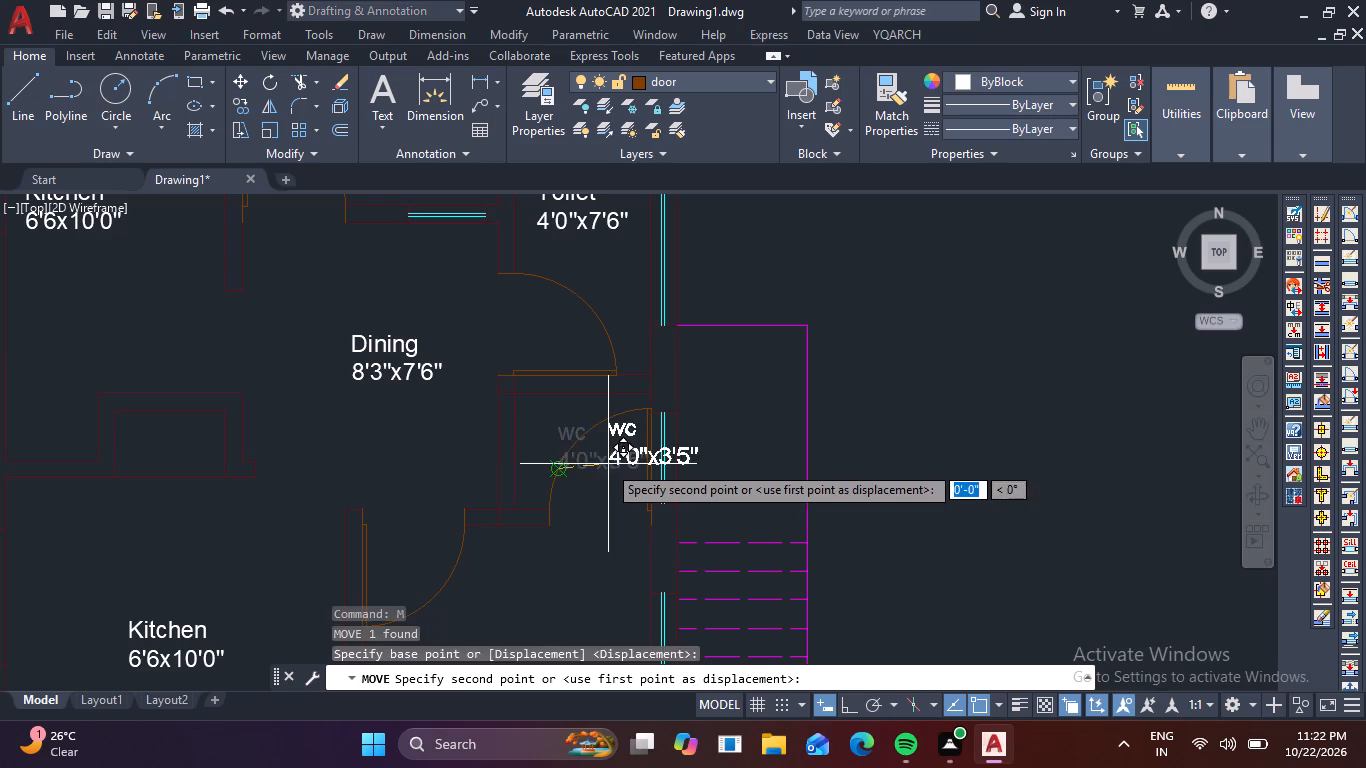
{"action": "scroll", "coordinate": [551, 458], "scroll_direction": "up", "scroll_amount": 2}
{"action": "left_click", "coordinate": [509, 458]}
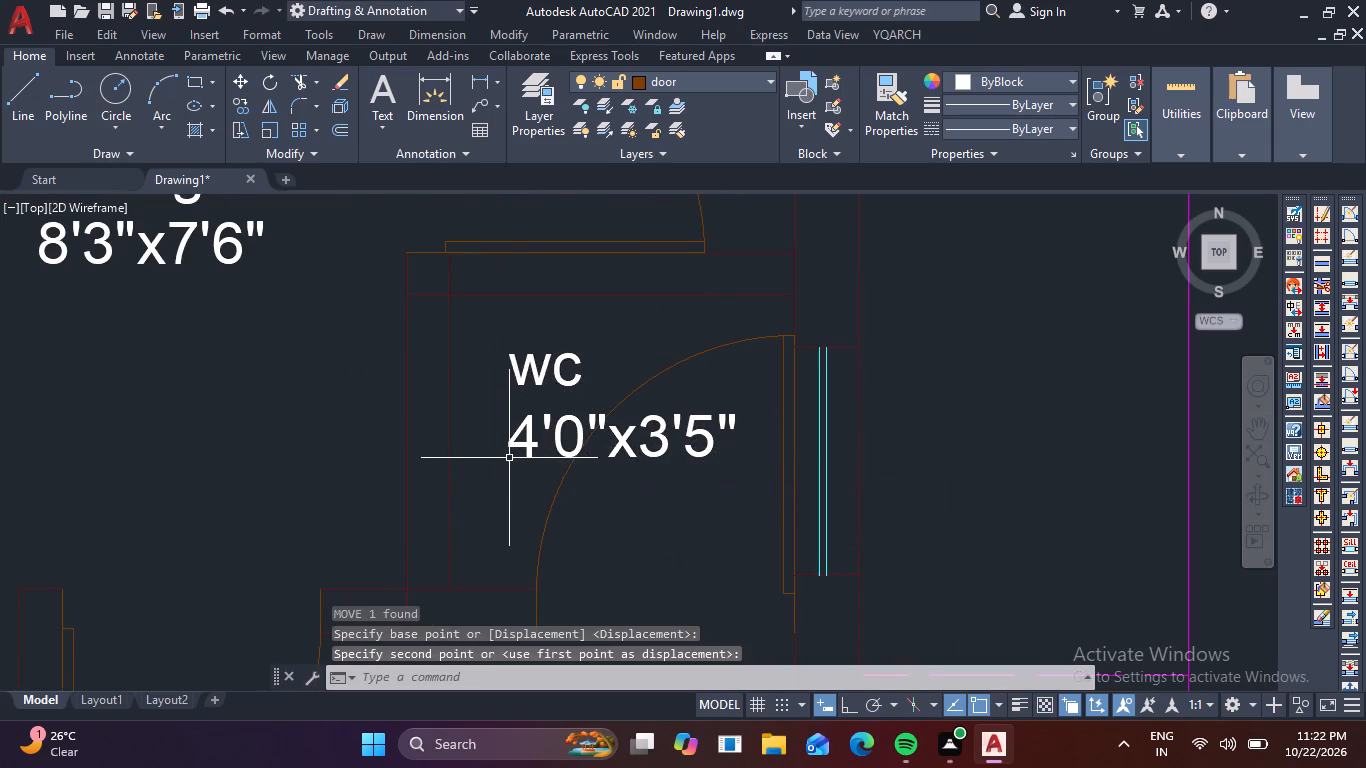
Replace the copied kitchen label text in the room beside the exterior staircase with Bed room.
{"action": "scroll", "coordinate": [512, 460], "scroll_direction": "down", "scroll_amount": 3}
{"action": "middle_click_drag", "start_coordinate": [554, 525], "coordinate": [611, 415]}
{"action": "scroll", "coordinate": [589, 518], "scroll_direction": "up", "scroll_amount": 2}
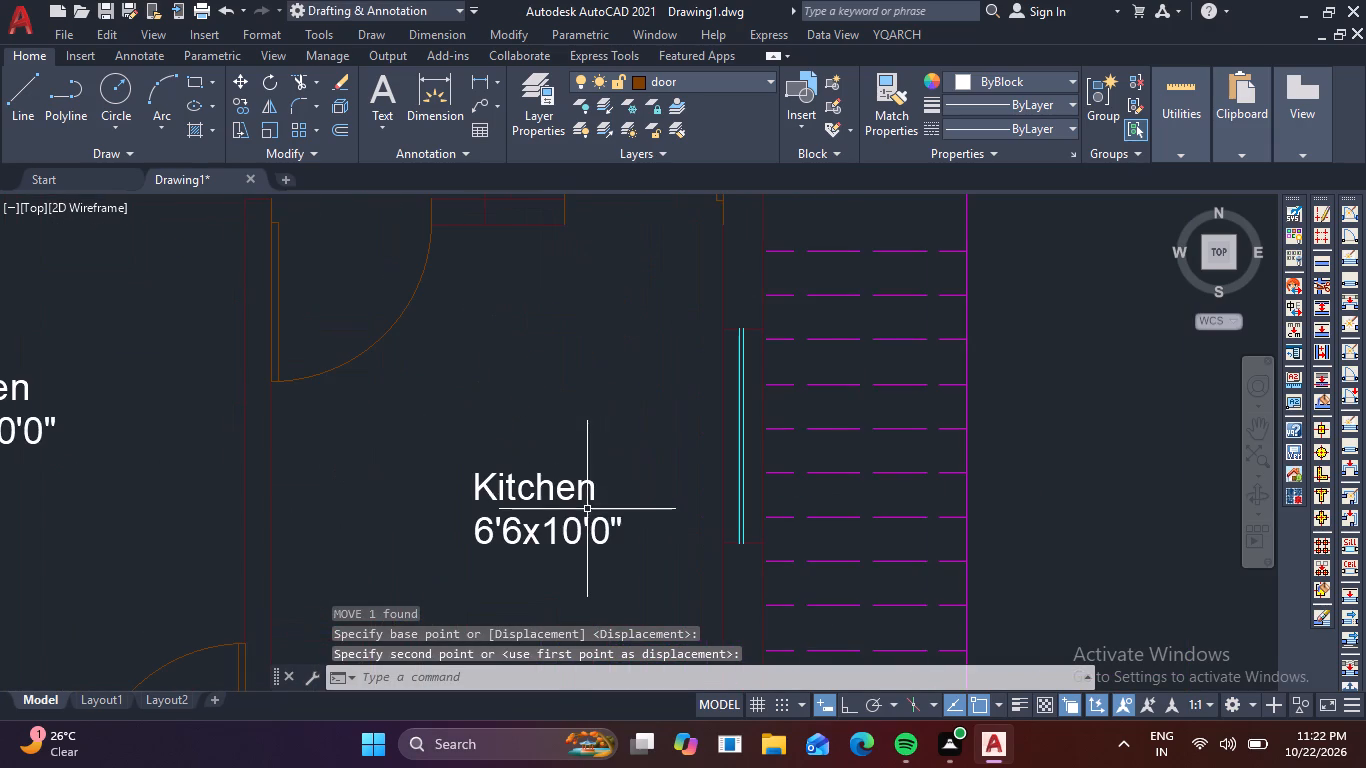
{"action": "double_click", "coordinate": [588, 518]}
{"action": "left_click", "coordinate": [644, 538]}
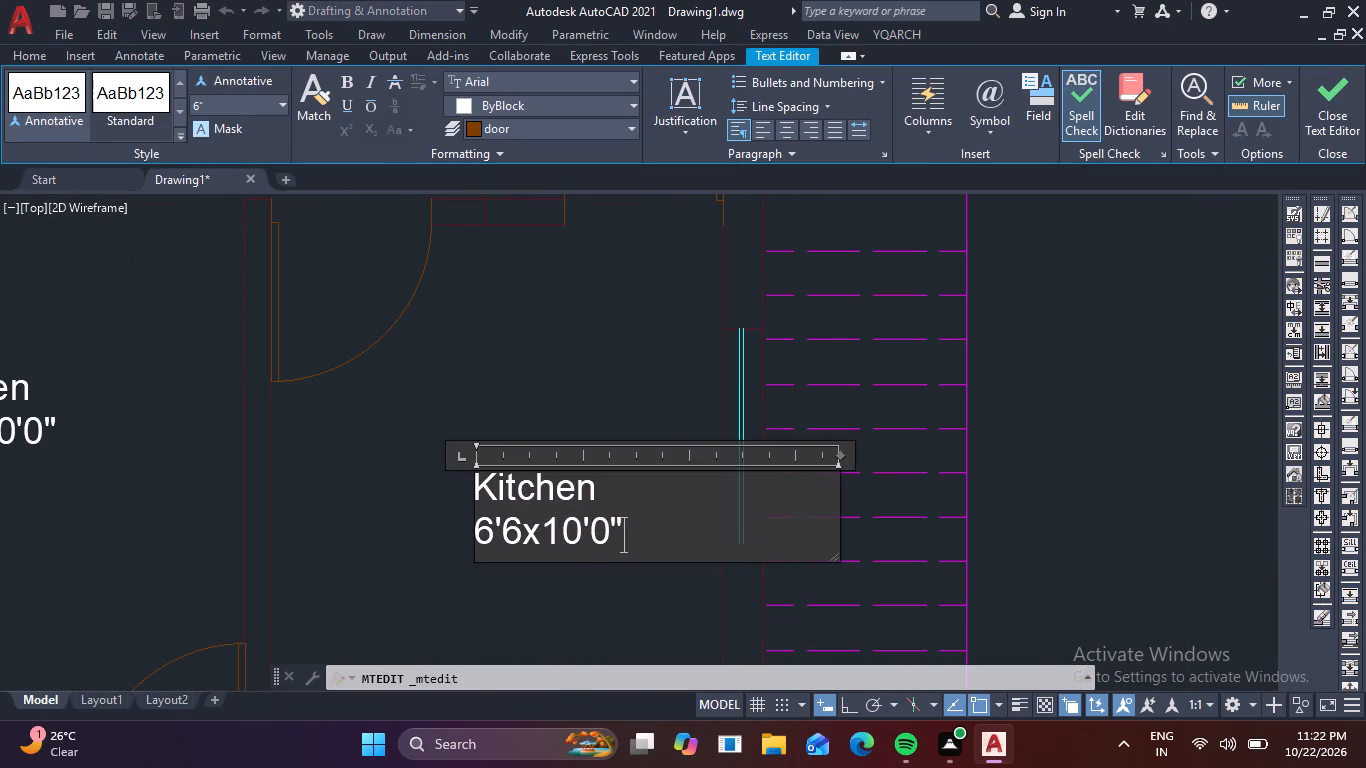
{"action": "key", "text": "BackSpace"}
{"action": "key", "text": "BackSpace"}
{"action": "key", "text": "BackSpace"}
{"action": "key", "text": "BackSpace"}
{"action": "key", "text": "BackSpace"}
{"action": "key", "text": "BackSpace"}
{"action": "key", "text": "BackSpace"}
{"action": "key", "text": "BackSpace"}
{"action": "key", "text": "BackSpace"}
{"action": "key", "text": "BackSpace"}
{"action": "key", "text": "BackSpace"}
{"action": "key", "text": "BackSpace"}
{"action": "key", "text": "BackSpace"}
{"action": "key", "text": "BackSpace"}
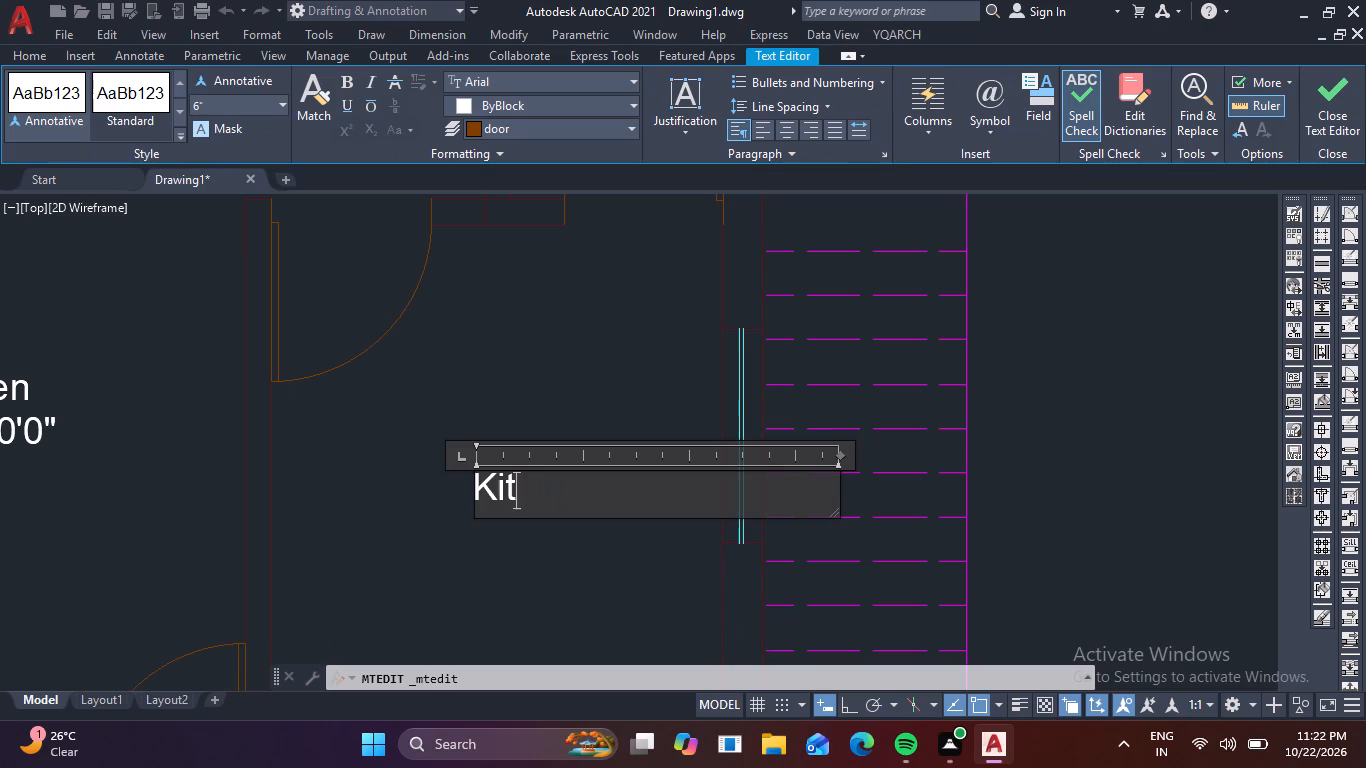
{"action": "key", "text": "BackSpace"}
{"action": "key", "text": "BackSpace"}
{"action": "key", "text": "BackSpace"}
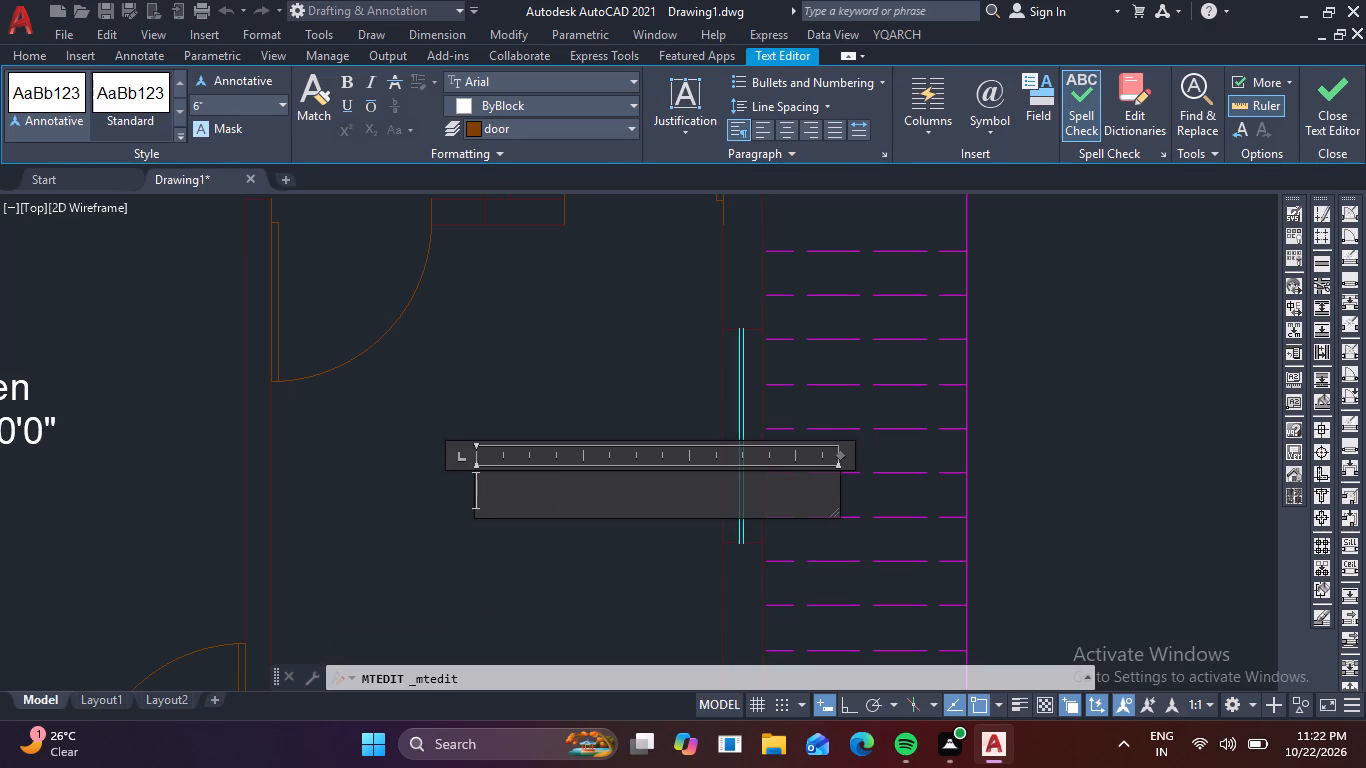
{"action": "type", "text": "Bed"}
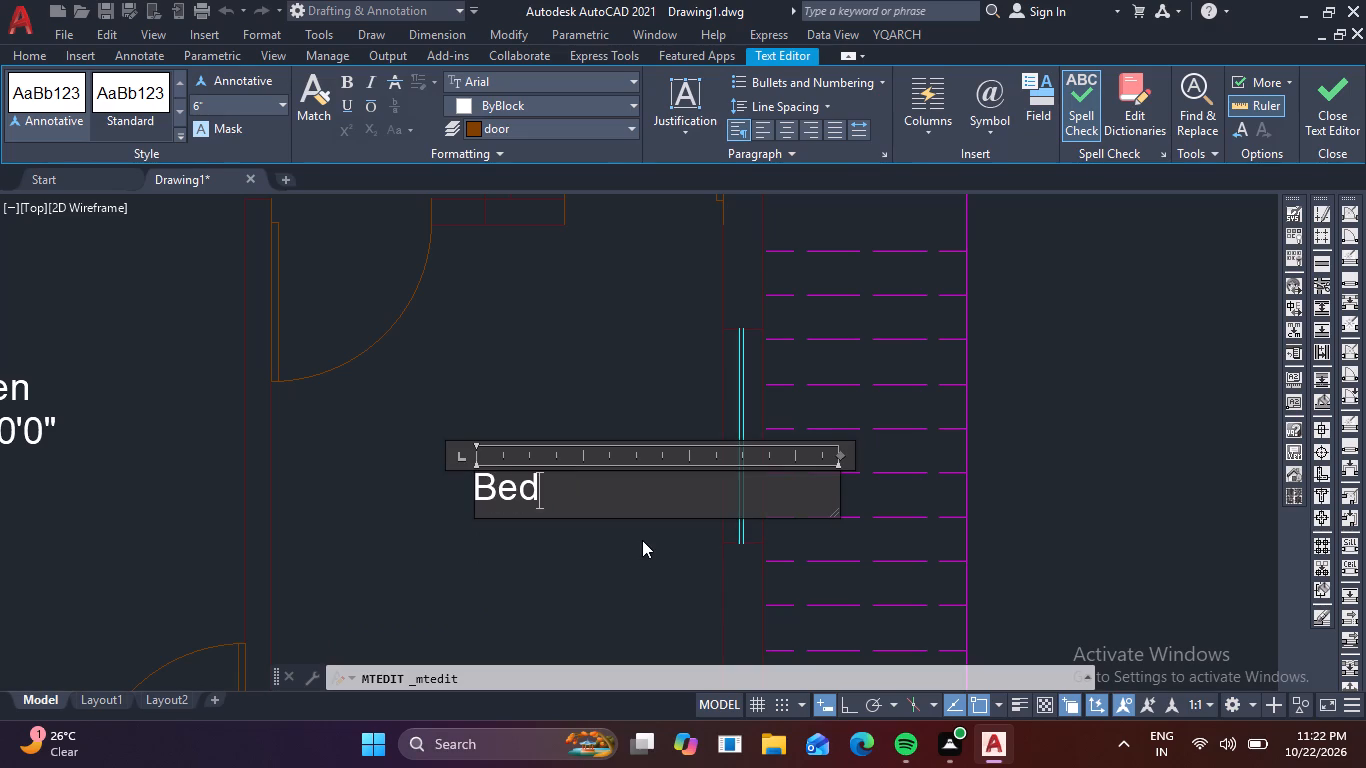
{"action": "key", "text": "space"}
{"action": "type", "text": "room"}
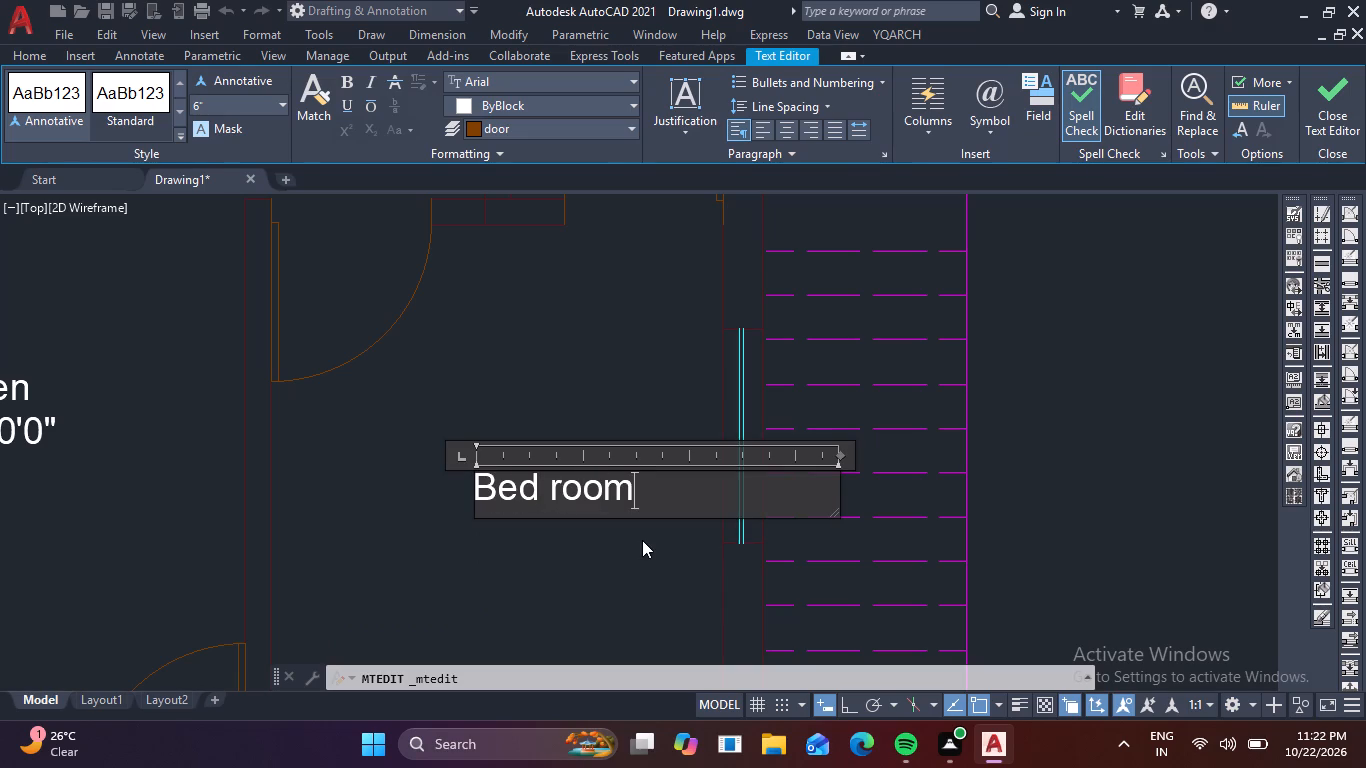
Add the room size 8'9"x12'0" as the second line of the Bed room label and finish editing.
{"action": "key", "text": "Return"}
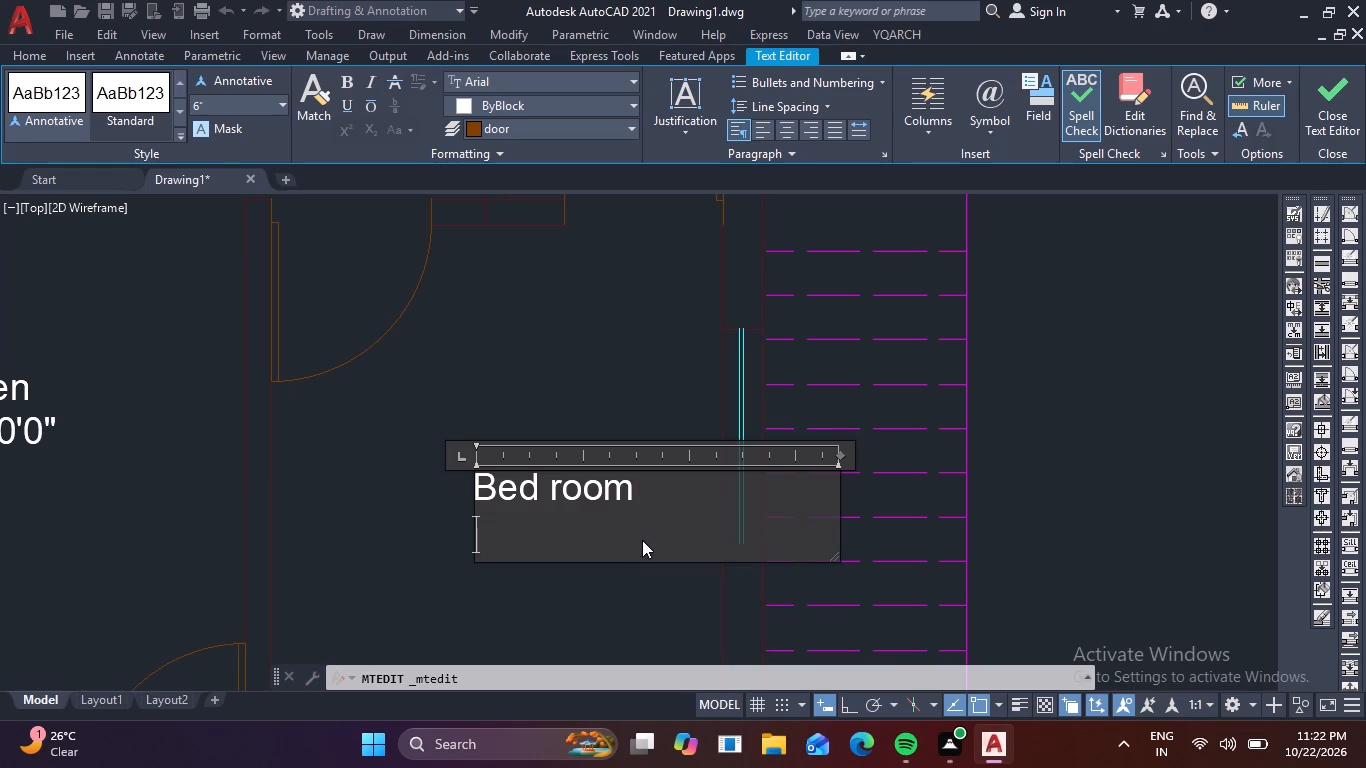
{"action": "key", "text": "8"}
{"action": "key", "text": "apostrophe"}
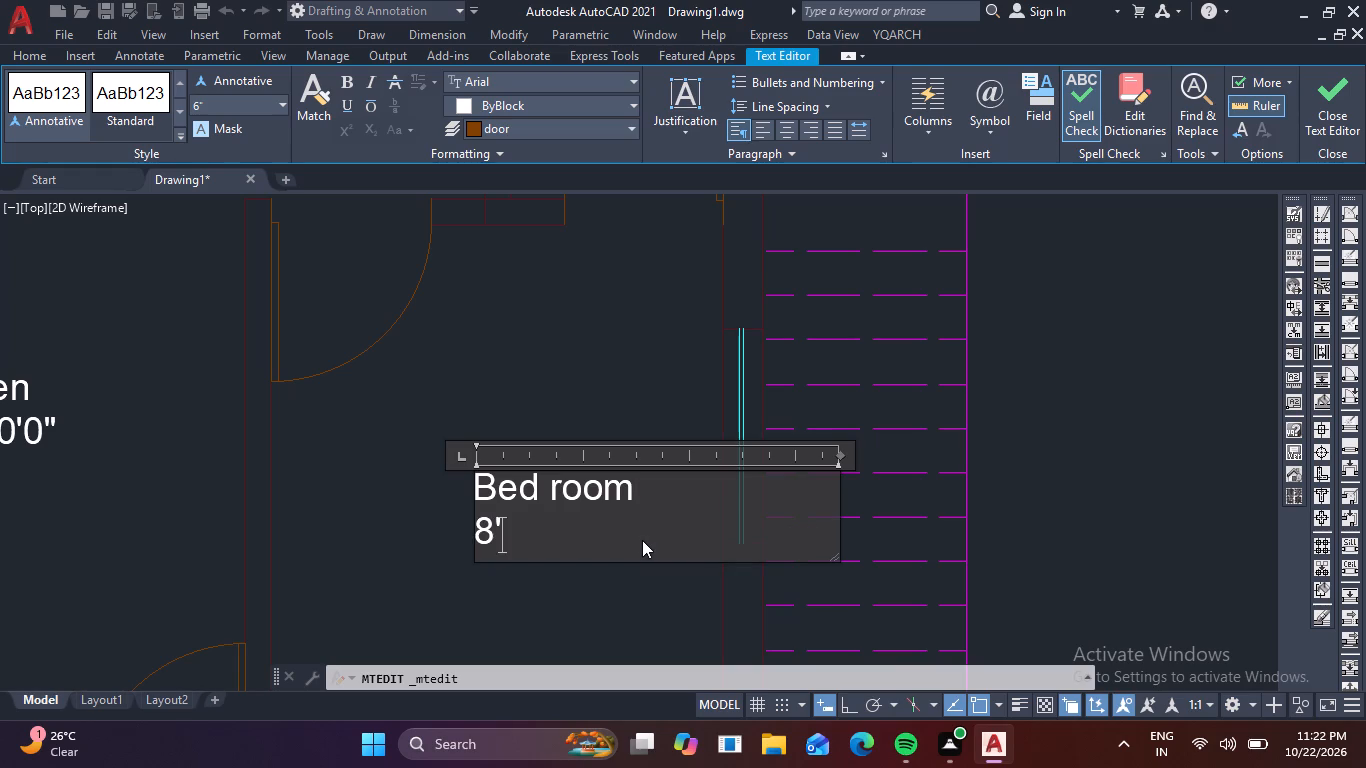
{"action": "key", "text": "9"}
{"action": "key", "text": "shift+quotedbl"}
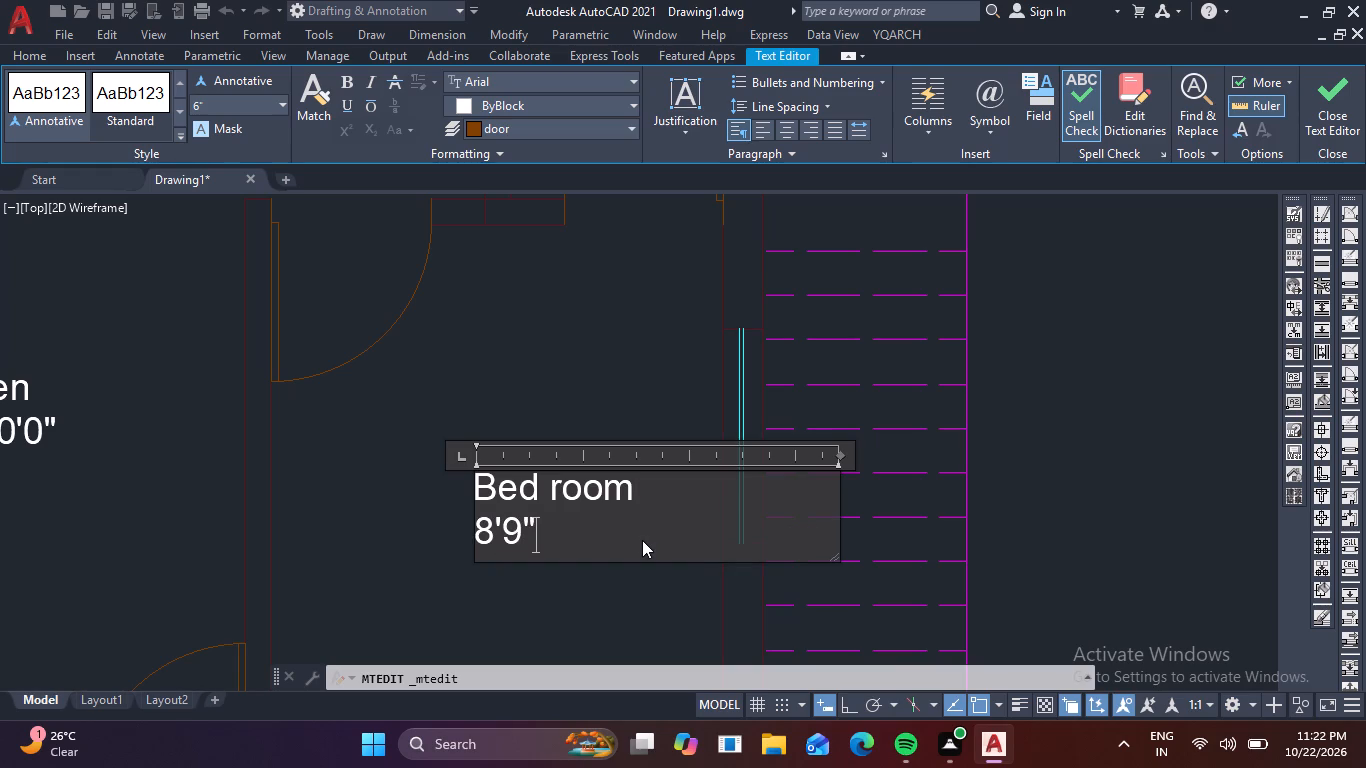
{"action": "key", "text": "x"}
{"action": "type", "text": "12"}
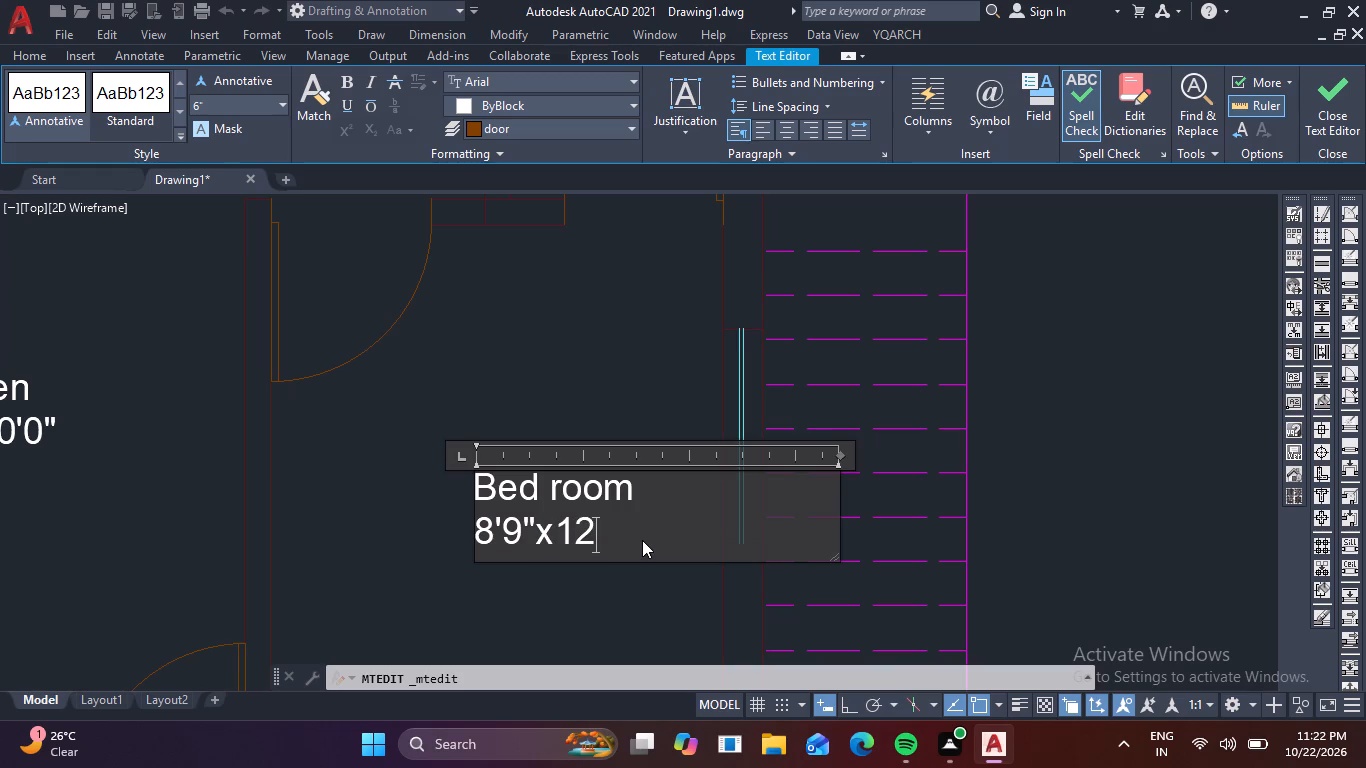
{"action": "key", "text": "apostrophe"}
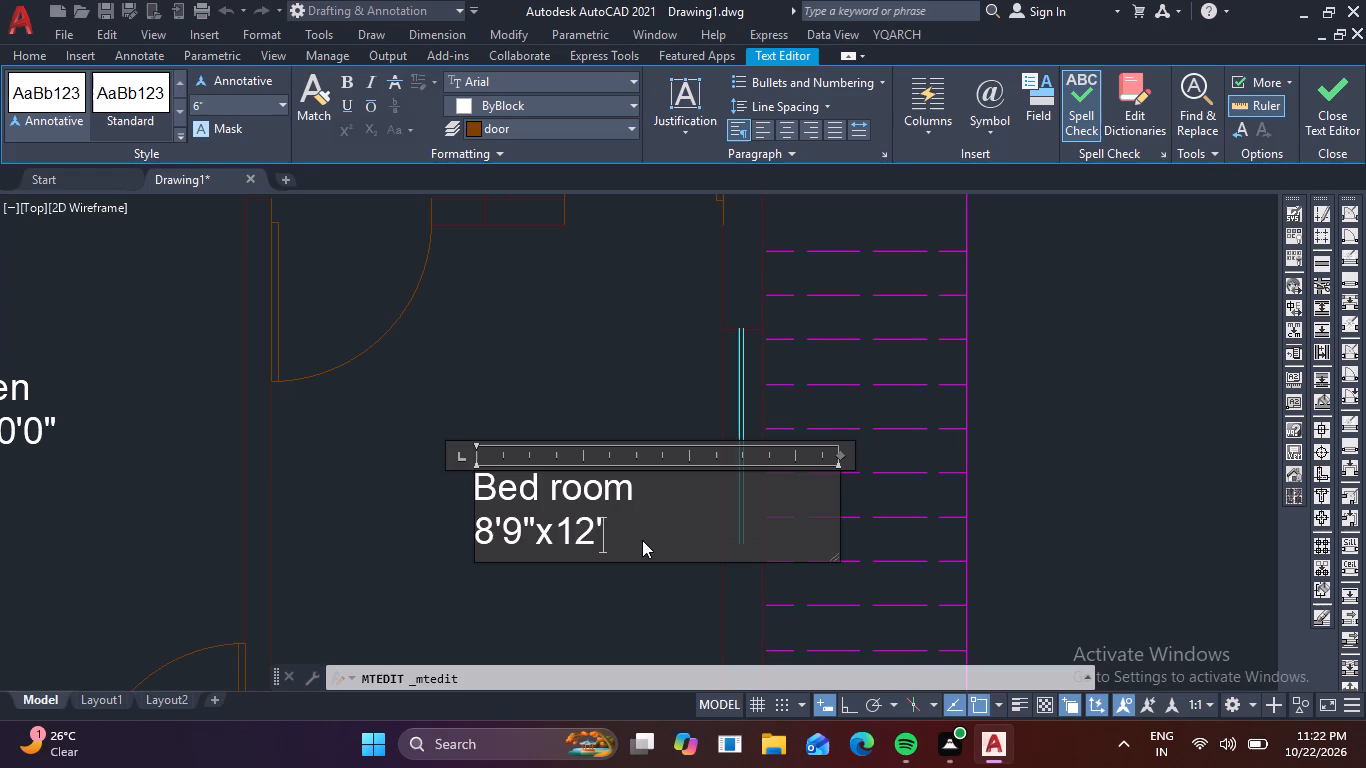
{"action": "key", "text": "0"}
{"action": "key", "text": "shift+quotedbl"}
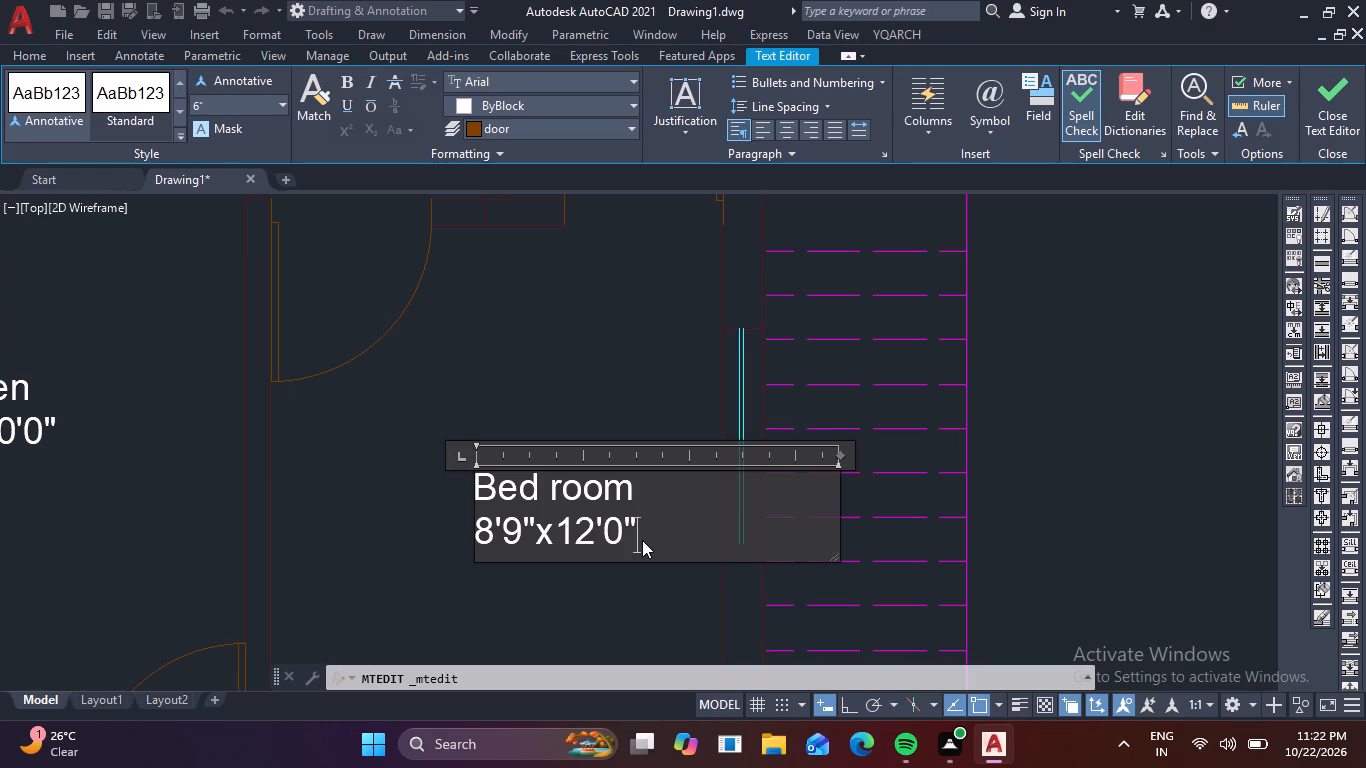
{"action": "left_click", "coordinate": [406, 464]}
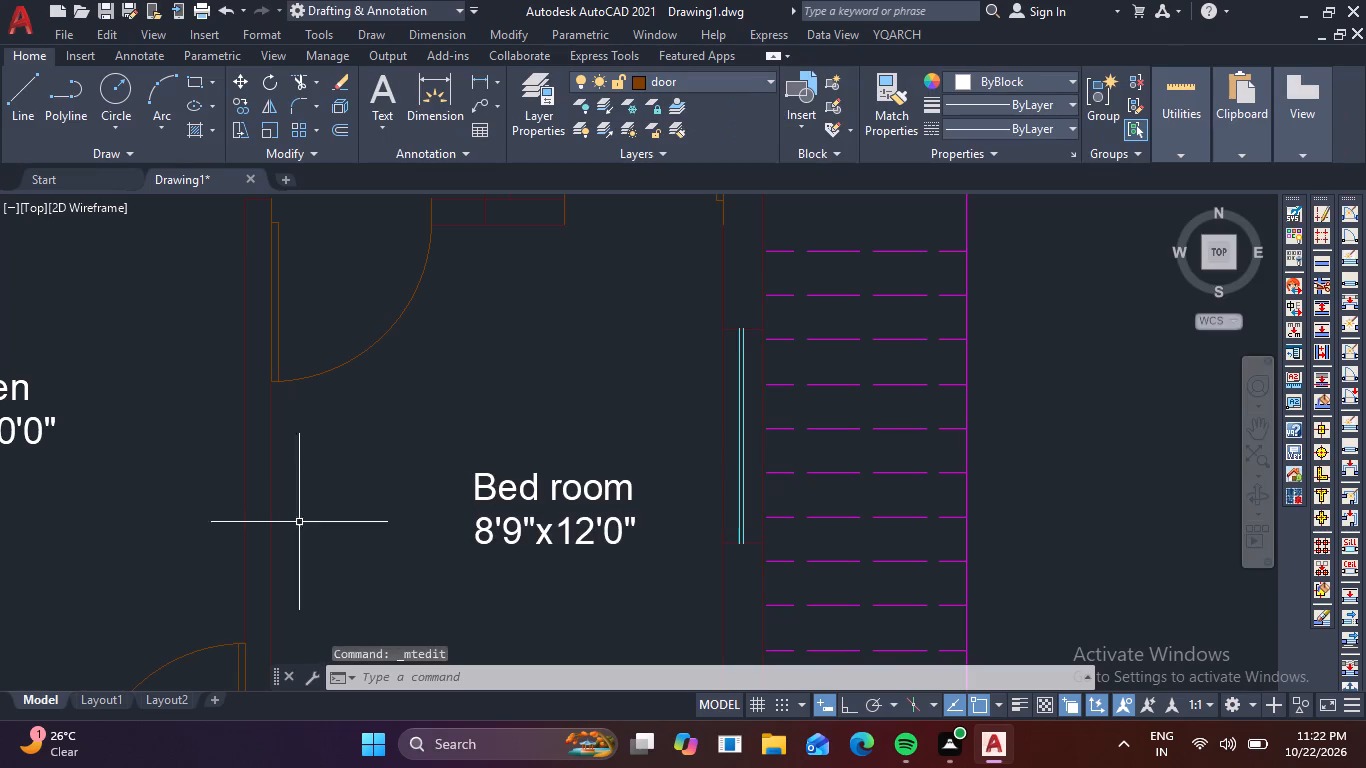
Replace the copied kitchen label text in the room adjoining the bedroom, across the wall from it, with Living.
{"action": "middle_click_drag", "start_coordinate": [267, 525], "coordinate": [621, 538]}
{"action": "double_click", "coordinate": [364, 453]}
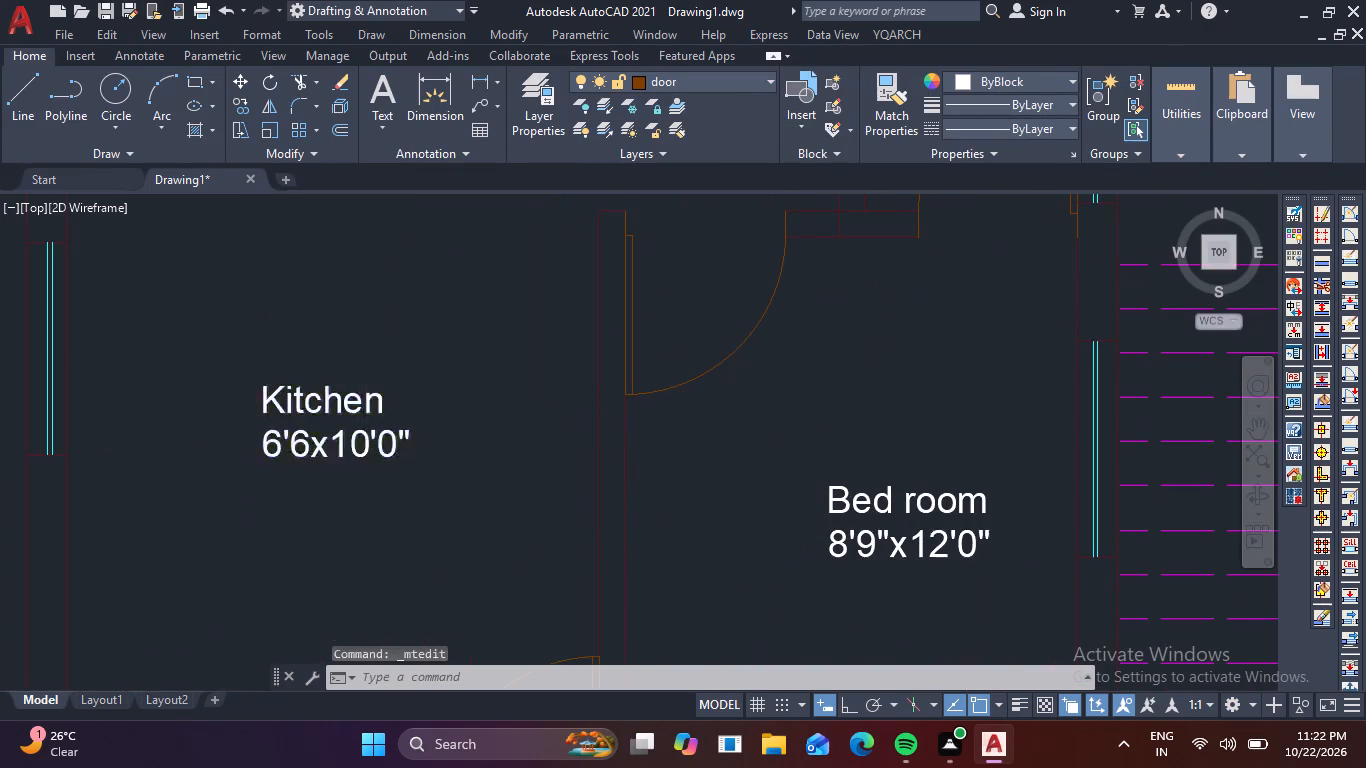
{"action": "left_click", "coordinate": [437, 458]}
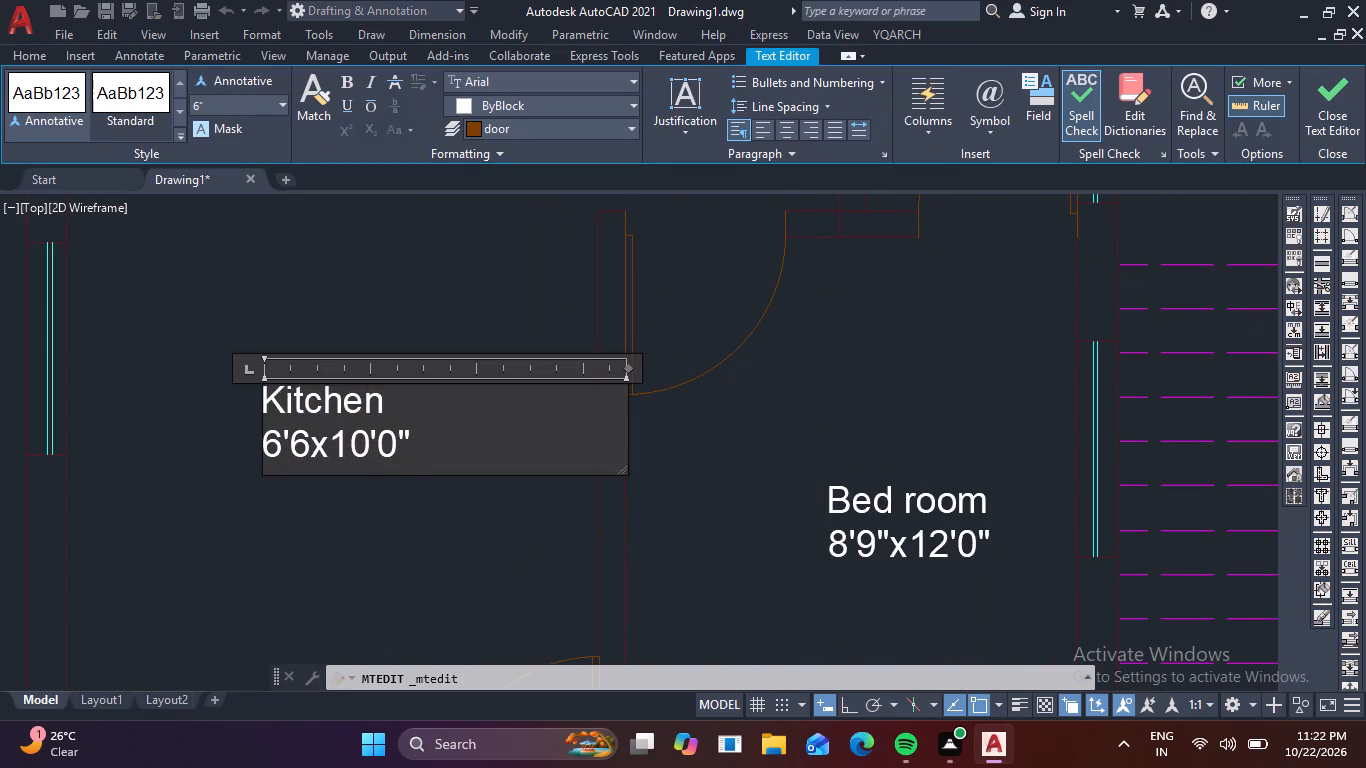
{"action": "key", "text": "BackSpace"}
{"action": "key", "text": "BackSpace"}
{"action": "key", "text": "BackSpace"}
{"action": "key", "text": "BackSpace"}
{"action": "key", "text": "BackSpace"}
{"action": "key", "text": "BackSpace"}
{"action": "key", "text": "BackSpace"}
{"action": "key", "text": "BackSpace"}
{"action": "key", "text": "BackSpace"}
{"action": "key", "text": "BackSpace"}
{"action": "key", "text": "BackSpace"}
{"action": "key", "text": "BackSpace"}
{"action": "key", "text": "BackSpace"}
{"action": "key", "text": "BackSpace"}
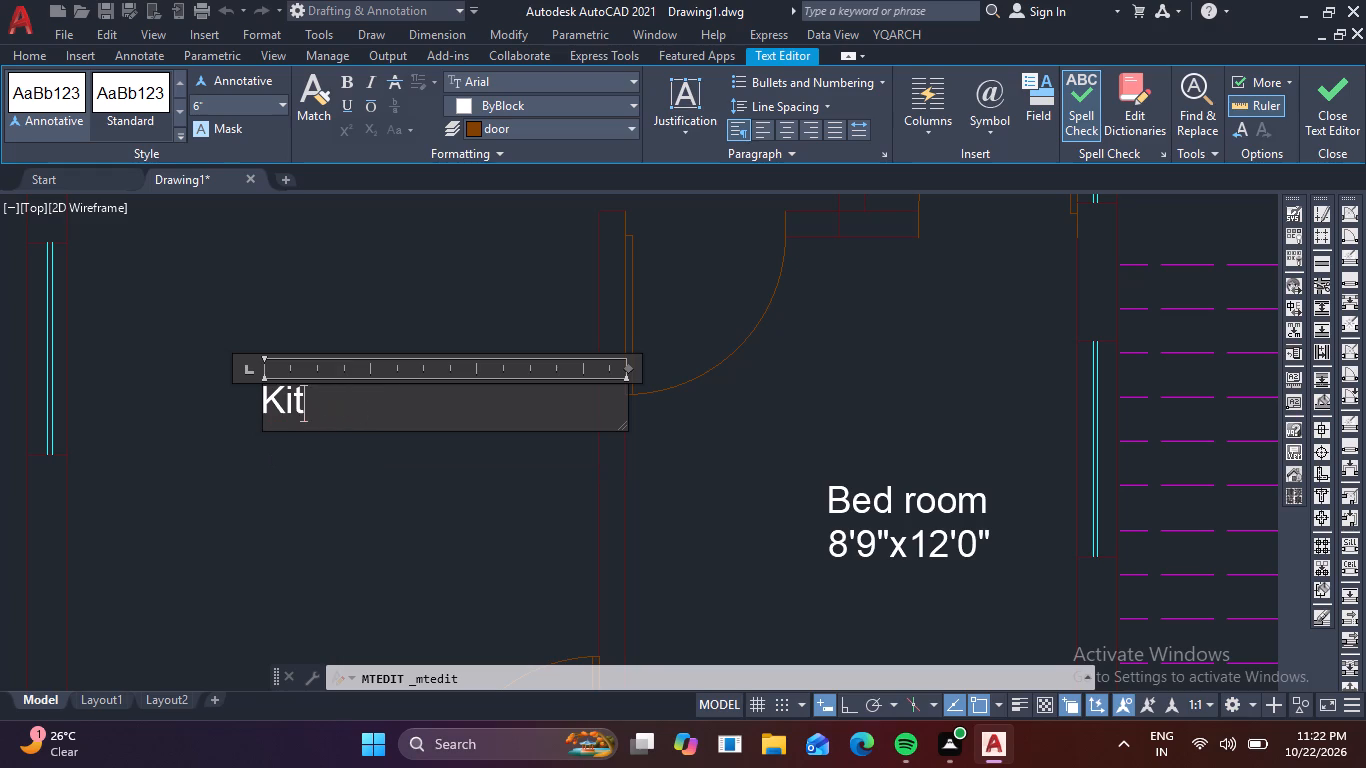
{"action": "key", "text": "BackSpace"}
{"action": "key", "text": "BackSpace"}
{"action": "key", "text": "BackSpace"}
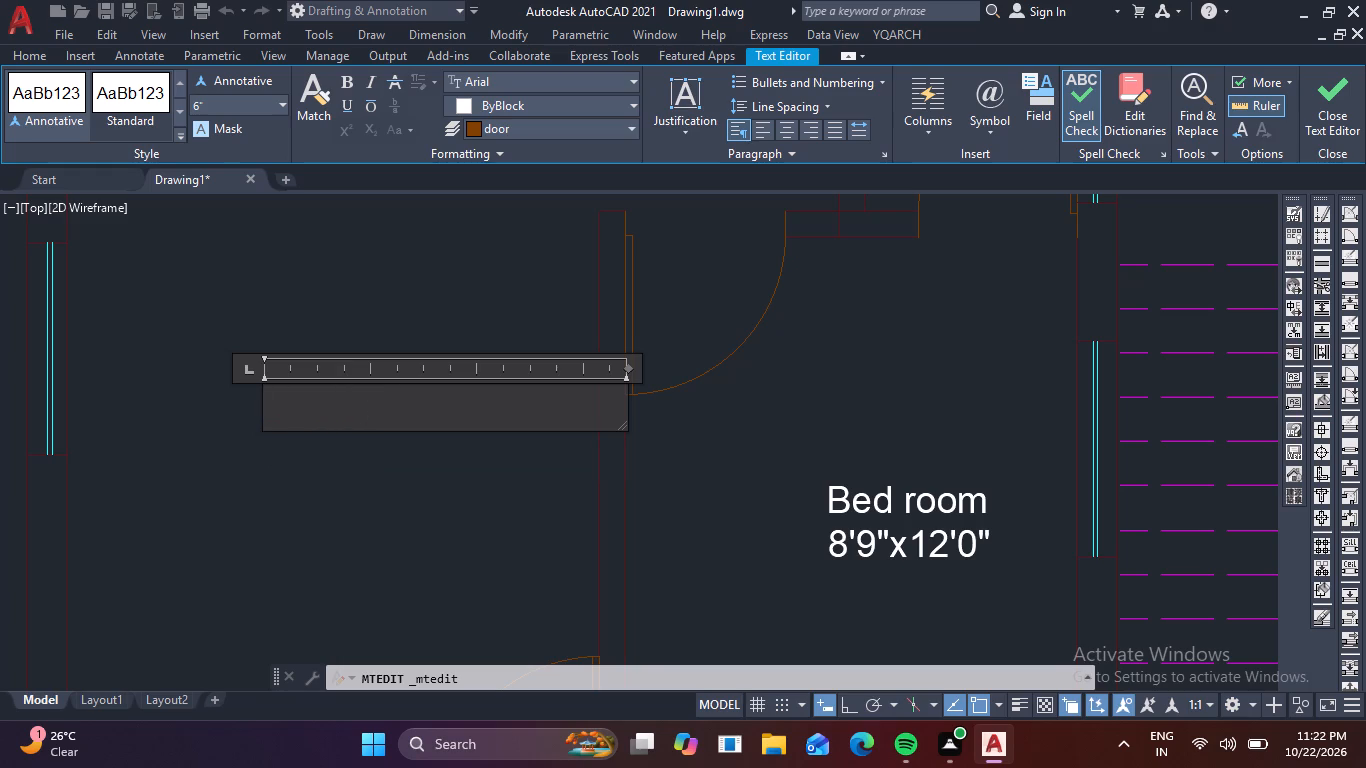
{"action": "type", "text": "living"}
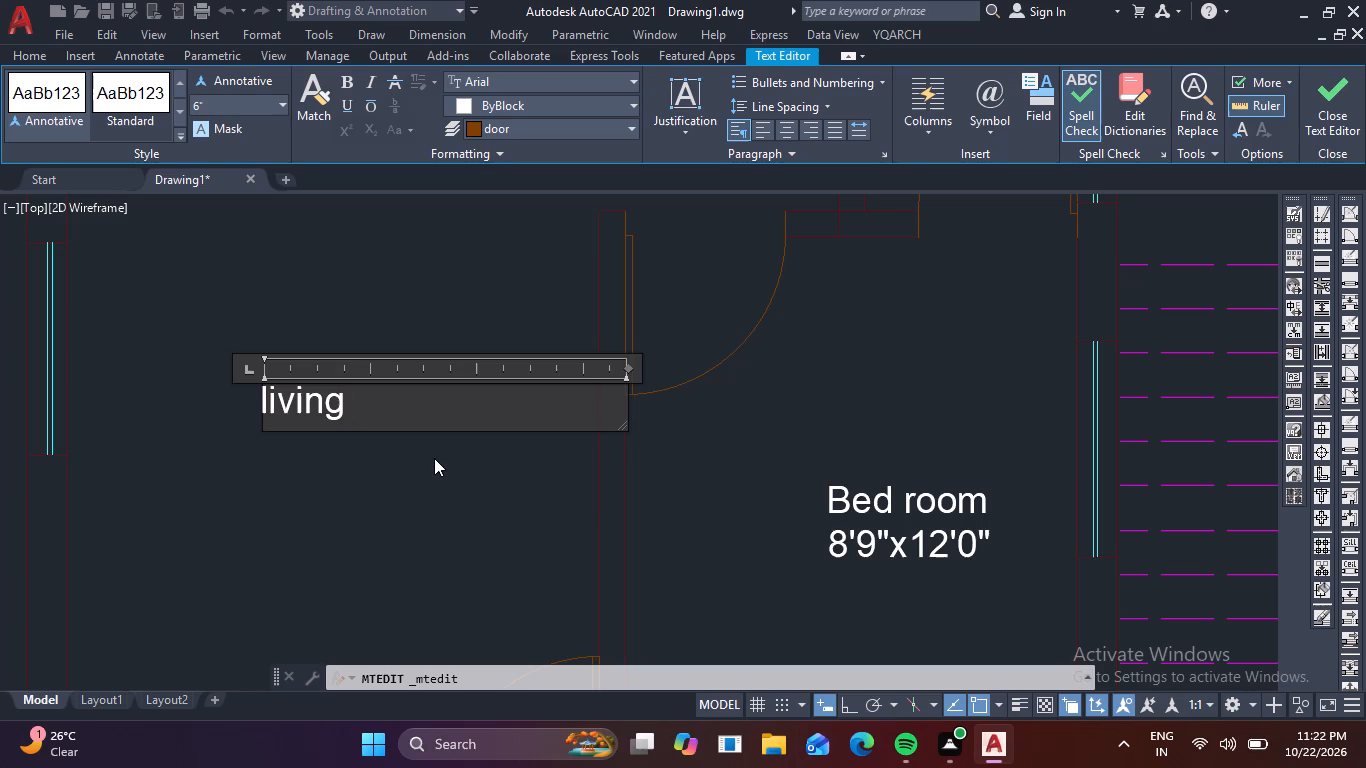
{"action": "key", "text": "Left"}
{"action": "key", "text": "Left"}
{"action": "key", "text": "Left"}
{"action": "key", "text": "Left"}
{"action": "key", "text": "Left"}
{"action": "key", "text": "BackSpace"}
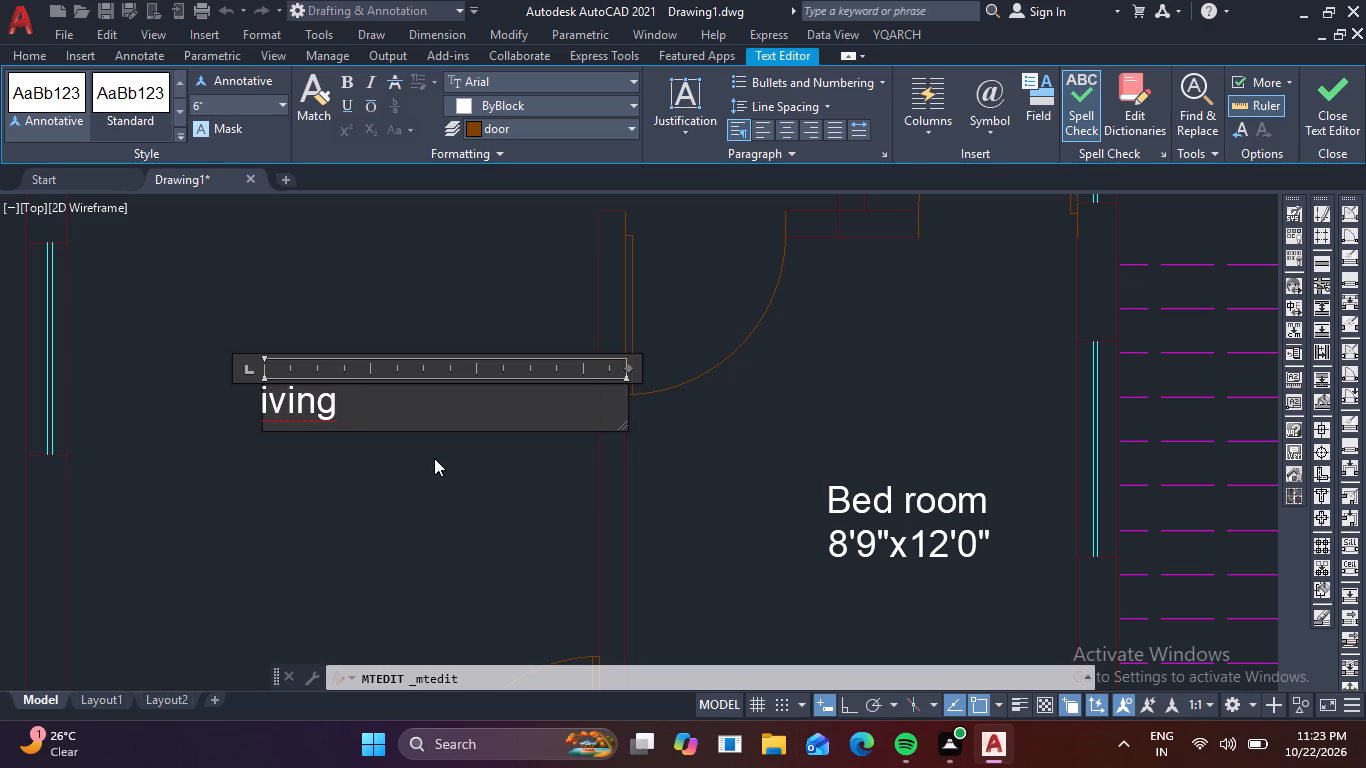
{"action": "key", "text": "shift+l"}
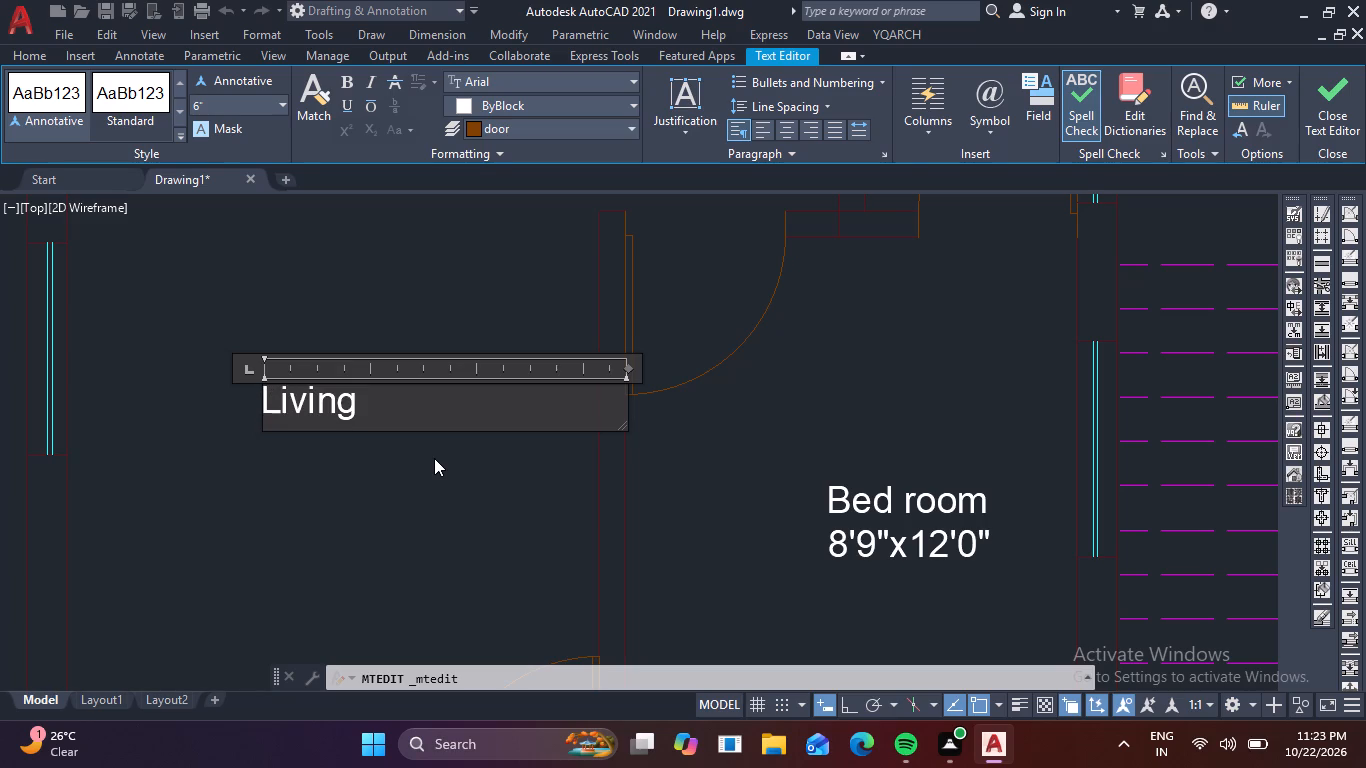
Add the room size 10'0"x12'0" after the word Living on the same line of the label.
{"action": "key", "text": "Right"}
{"action": "key", "text": "Right"}
{"action": "key", "text": "Right"}
{"action": "key", "text": "Right"}
{"action": "key", "text": "Right"}
{"action": "key", "text": "space"}
{"action": "key", "text": "1"}
{"action": "key", "text": "0"}
{"action": "key", "text": "apostrophe"}
{"action": "key", "text": "x"}
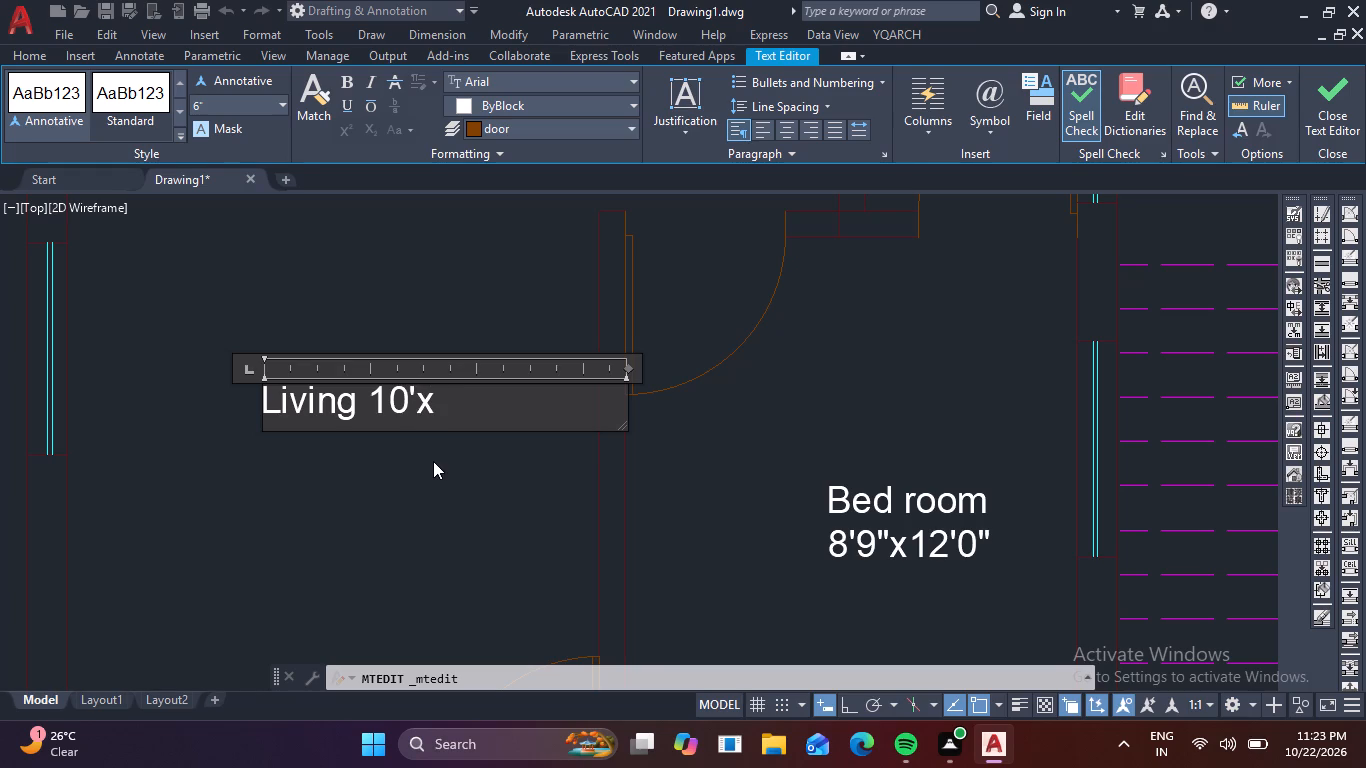
{"action": "type", "text": "12"}
{"action": "key", "text": "apostrophe"}
{"action": "key", "text": "Left"}
{"action": "key", "text": "Left"}
{"action": "key", "text": "Left"}
{"action": "key", "text": "Left"}
{"action": "key", "text": "space"}
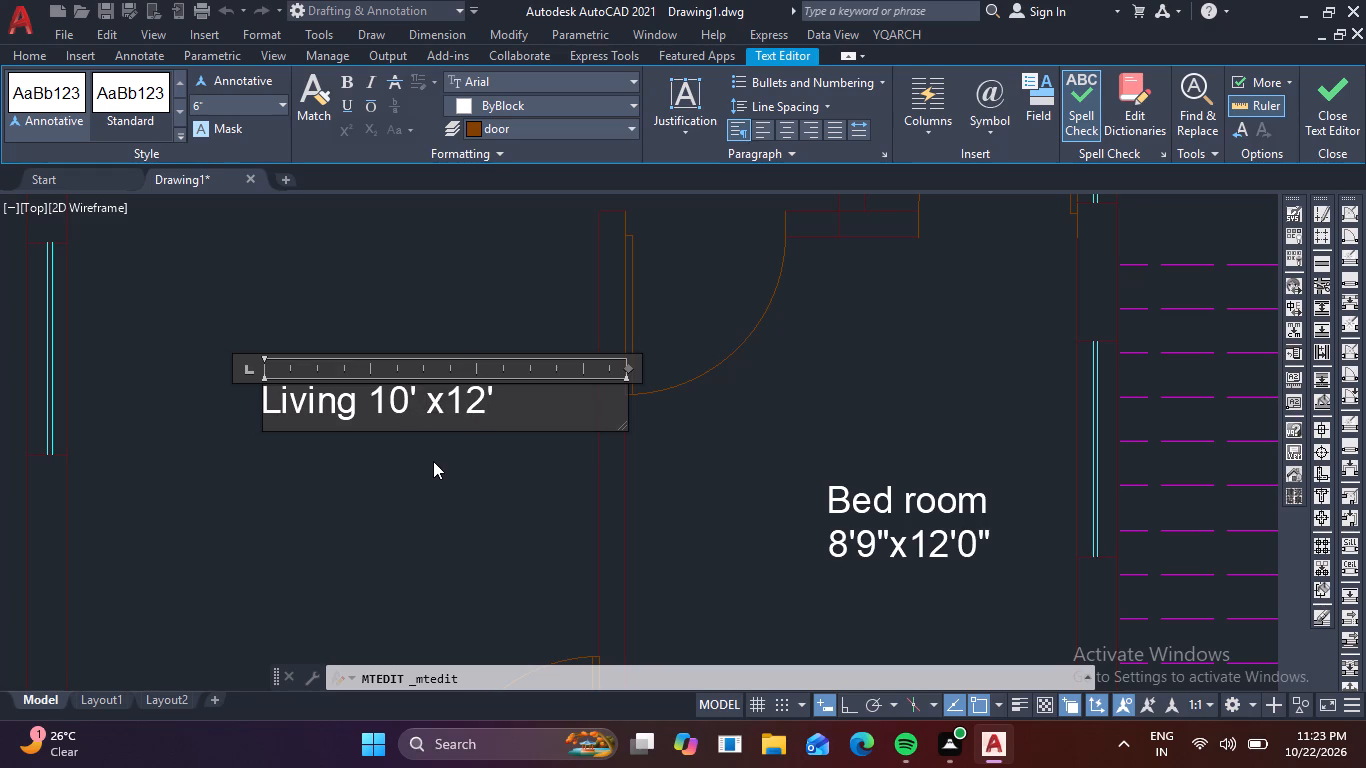
{"action": "key", "text": "BackSpace"}
{"action": "key", "text": "0"}
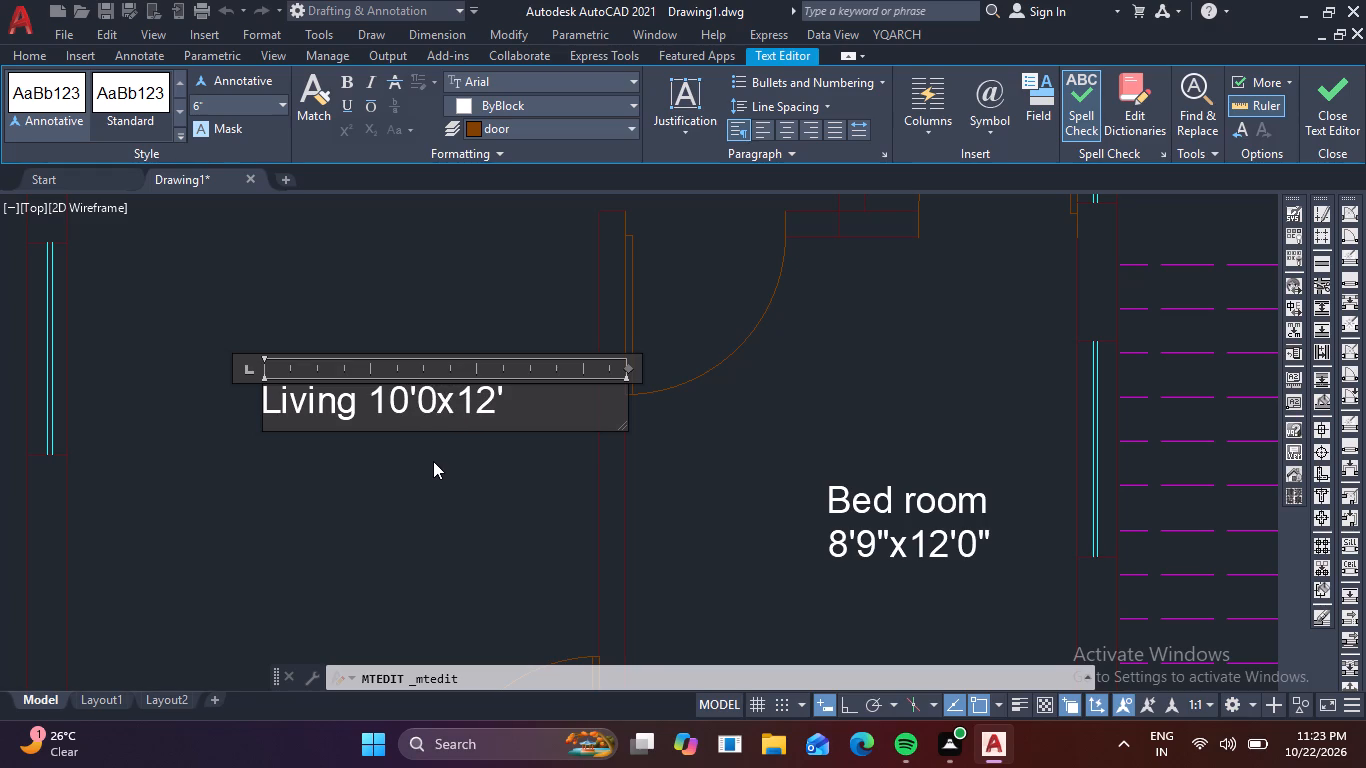
{"action": "key", "text": "shift+quotedbl"}
{"action": "key", "text": "Right"}
{"action": "key", "text": "Right"}
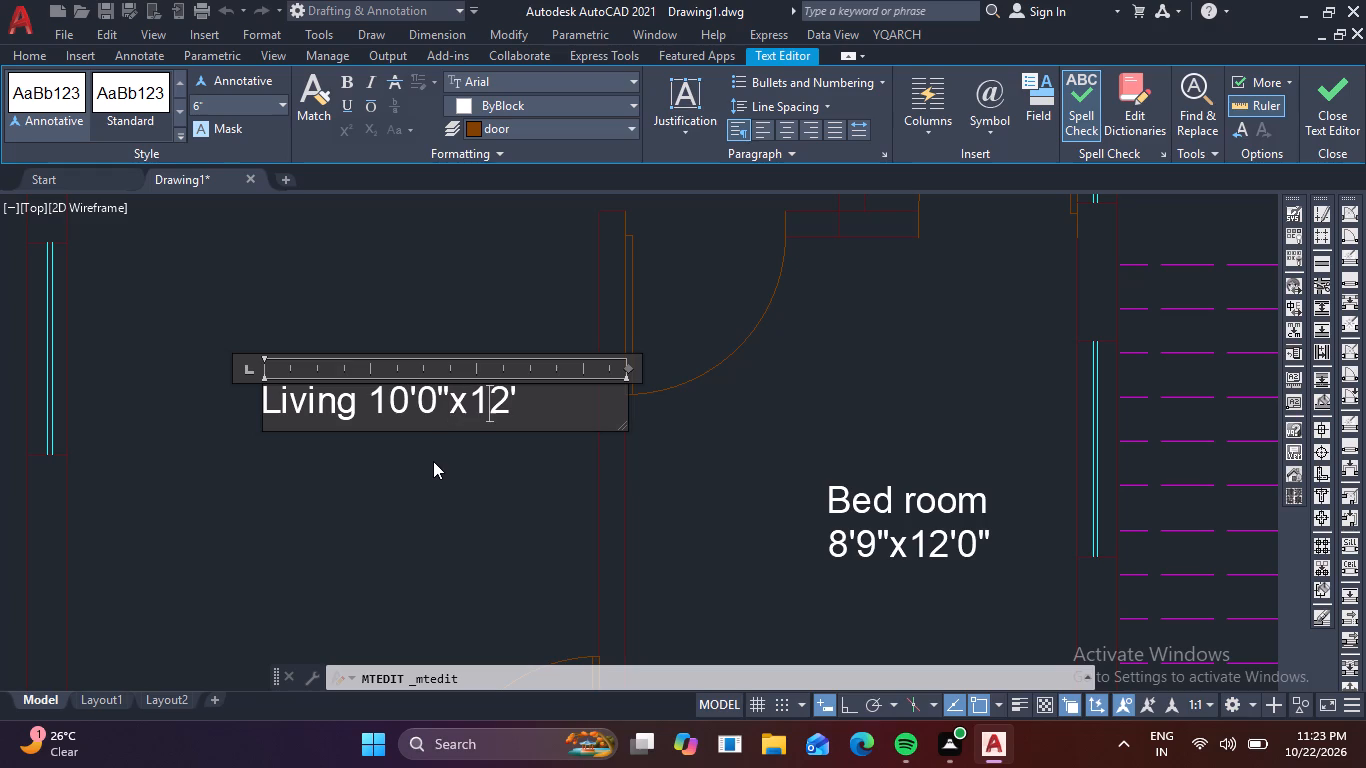
{"action": "key", "text": "Right"}
{"action": "key", "text": "Right"}
{"action": "key", "text": "0"}
{"action": "key", "text": "shift+quotedbl"}
Move the size 10'0"x12'0" onto a second line below Living in the label and finish editing.
{"action": "left_click", "coordinate": [366, 404]}
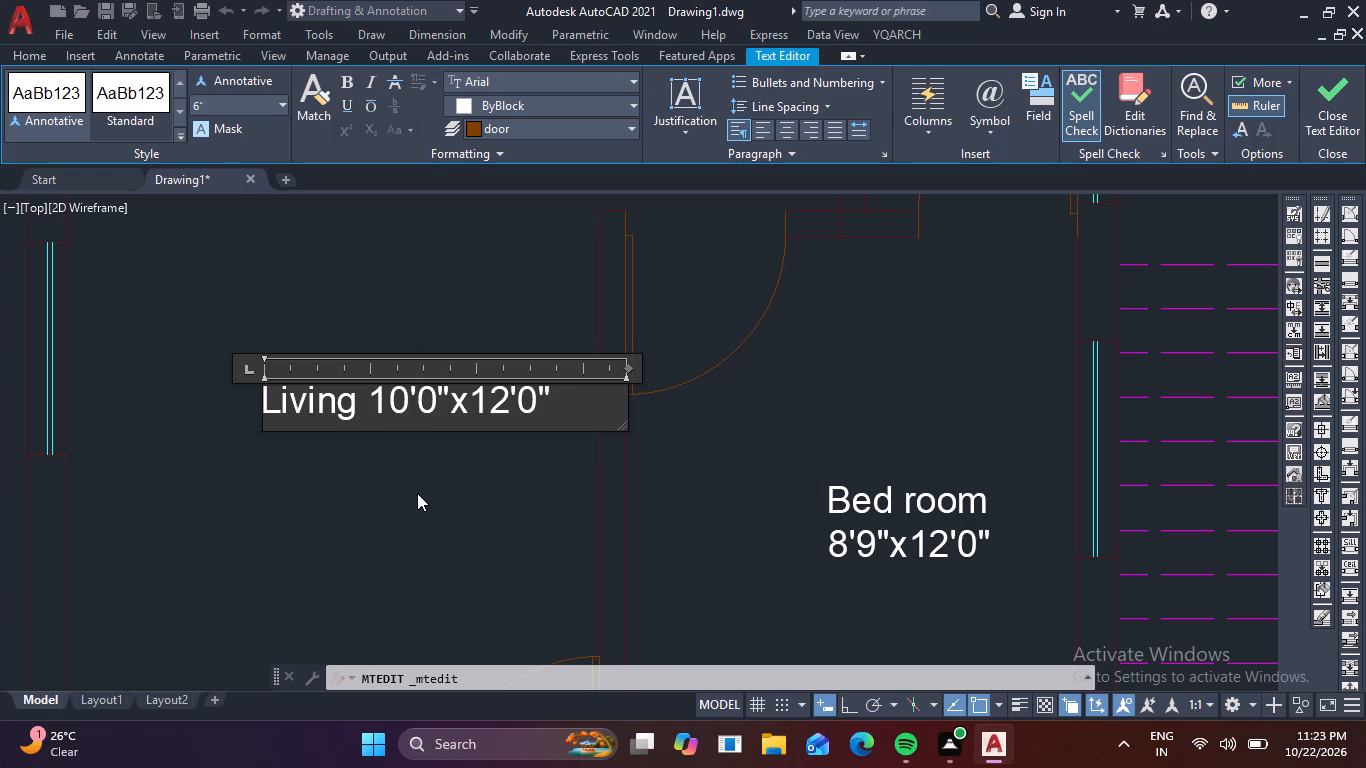
{"action": "key", "text": "BackSpace"}
{"action": "key", "text": "Return"}
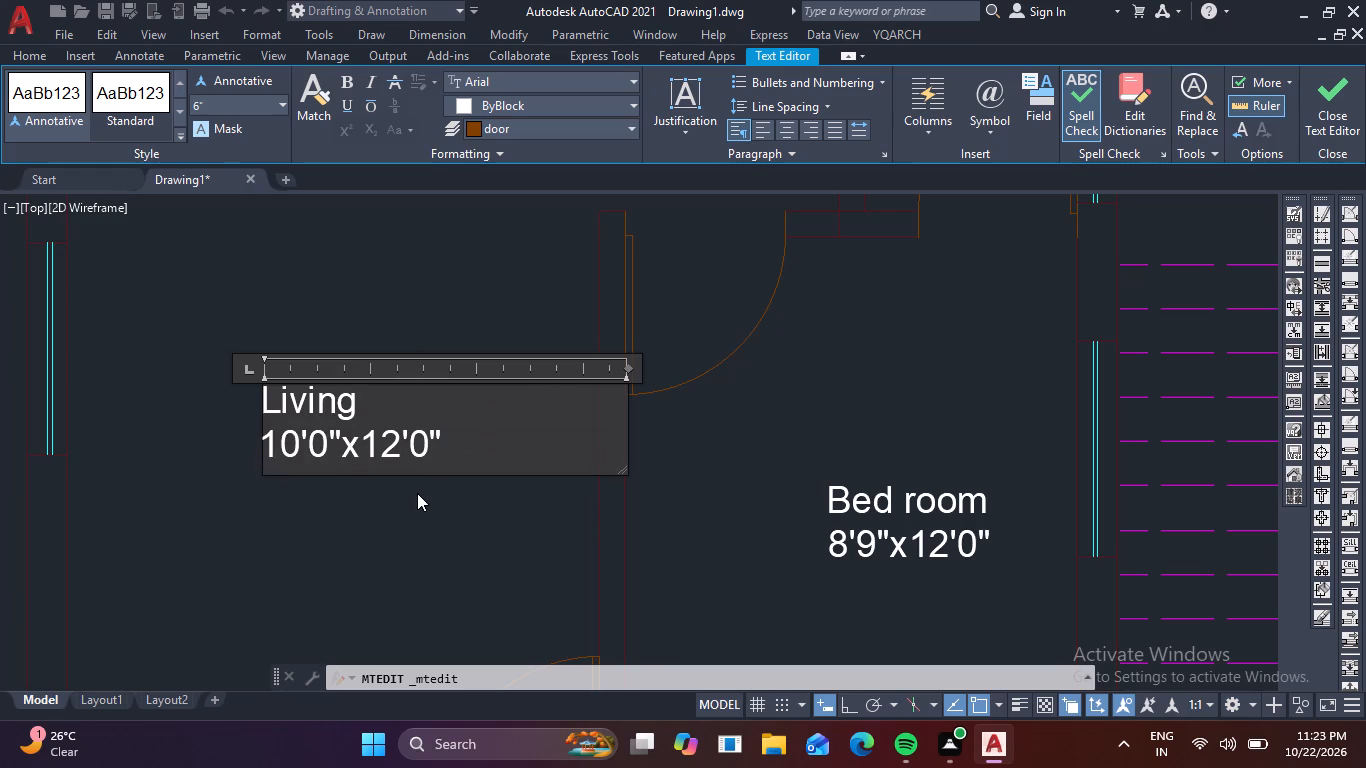
{"action": "left_click", "coordinate": [480, 262]}
Look over the whole floor plan, checking each room's name and size label, the staircase and the path.
{"action": "scroll", "coordinate": [384, 314], "scroll_direction": "down", "scroll_amount": 2}
{"action": "middle_click_drag", "start_coordinate": [376, 335], "coordinate": [271, 486]}
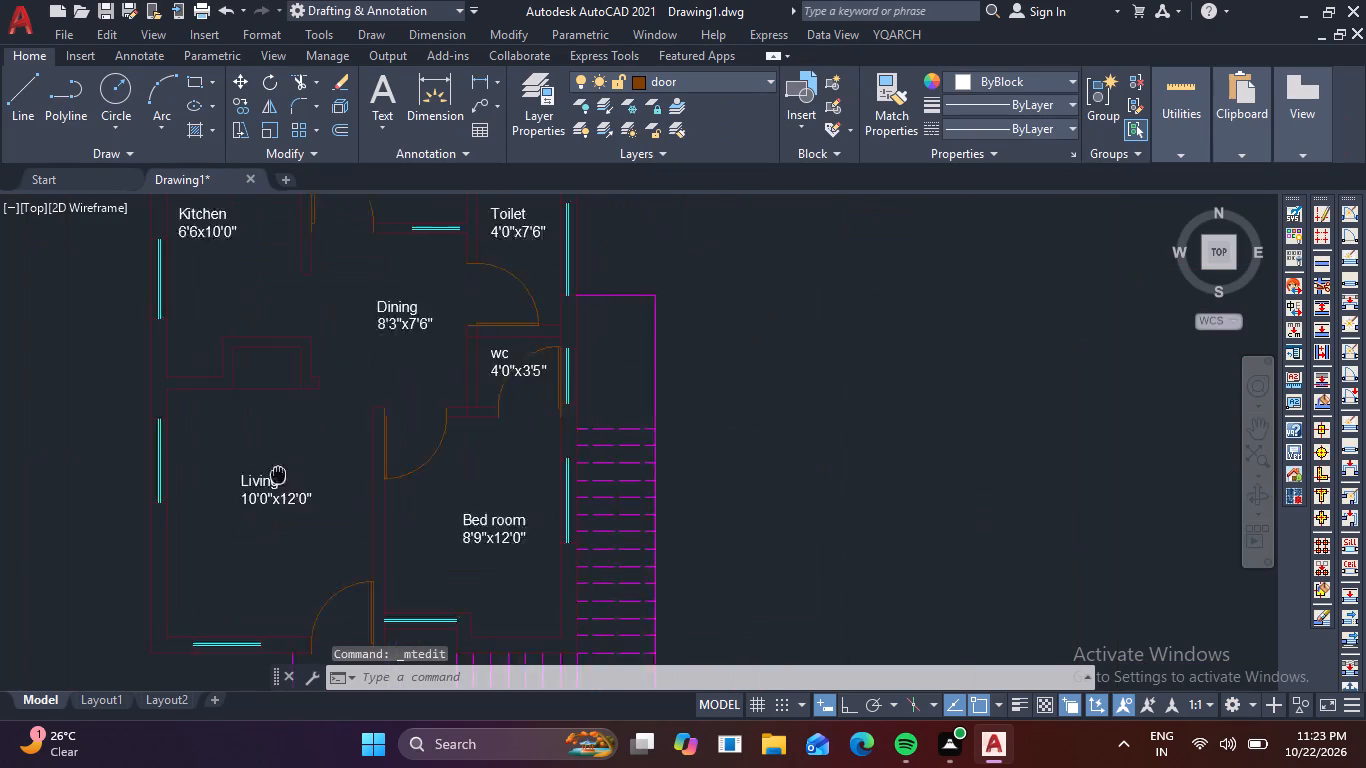
{"action": "middle_click_drag", "start_coordinate": [271, 486], "coordinate": [227, 556]}
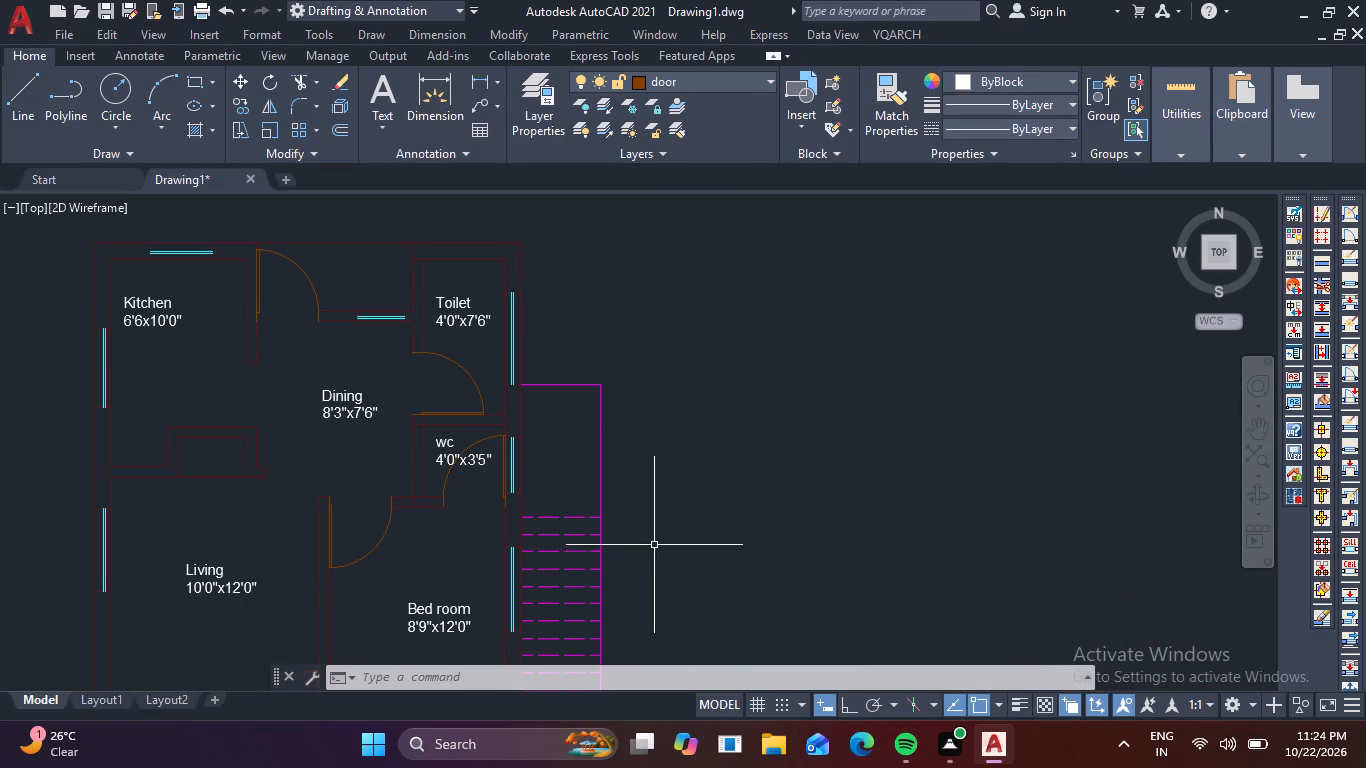
{"action": "scroll", "coordinate": [719, 534], "scroll_direction": "down", "scroll_amount": 1}
{"action": "middle_click_drag", "start_coordinate": [719, 553], "coordinate": [831, 453]}
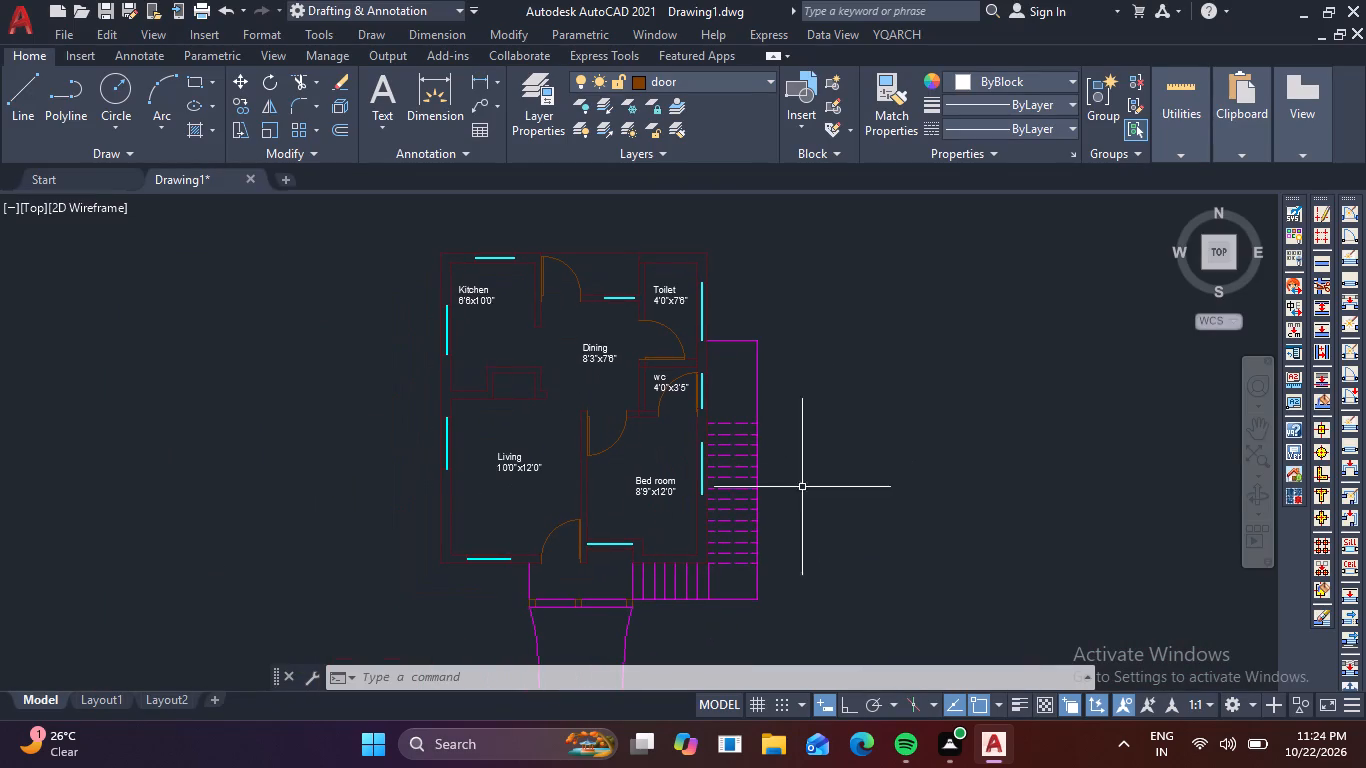
{"action": "middle_click_drag", "start_coordinate": [745, 557], "coordinate": [779, 450]}
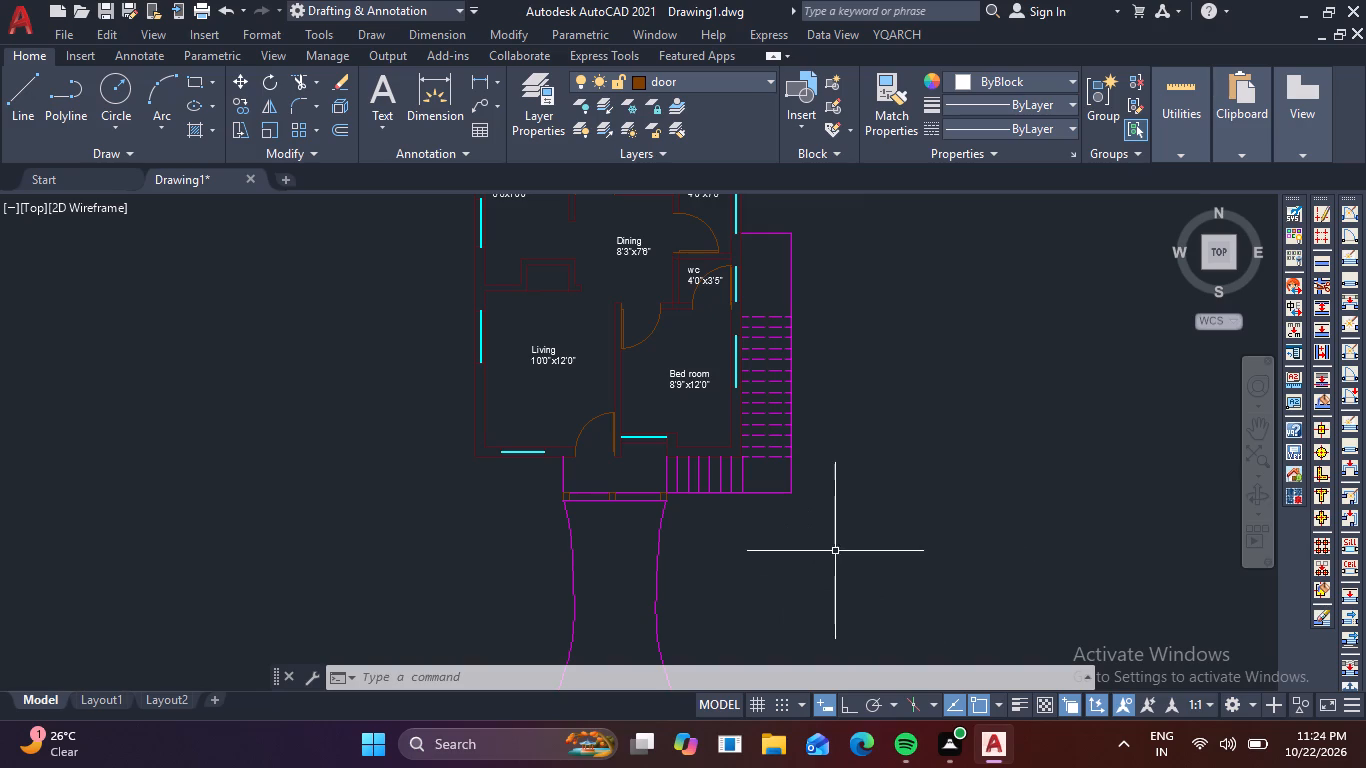
{"action": "scroll", "coordinate": [687, 390], "scroll_direction": "up", "scroll_amount": 2}
{"action": "middle_click_drag", "start_coordinate": [692, 403], "coordinate": [730, 645]}
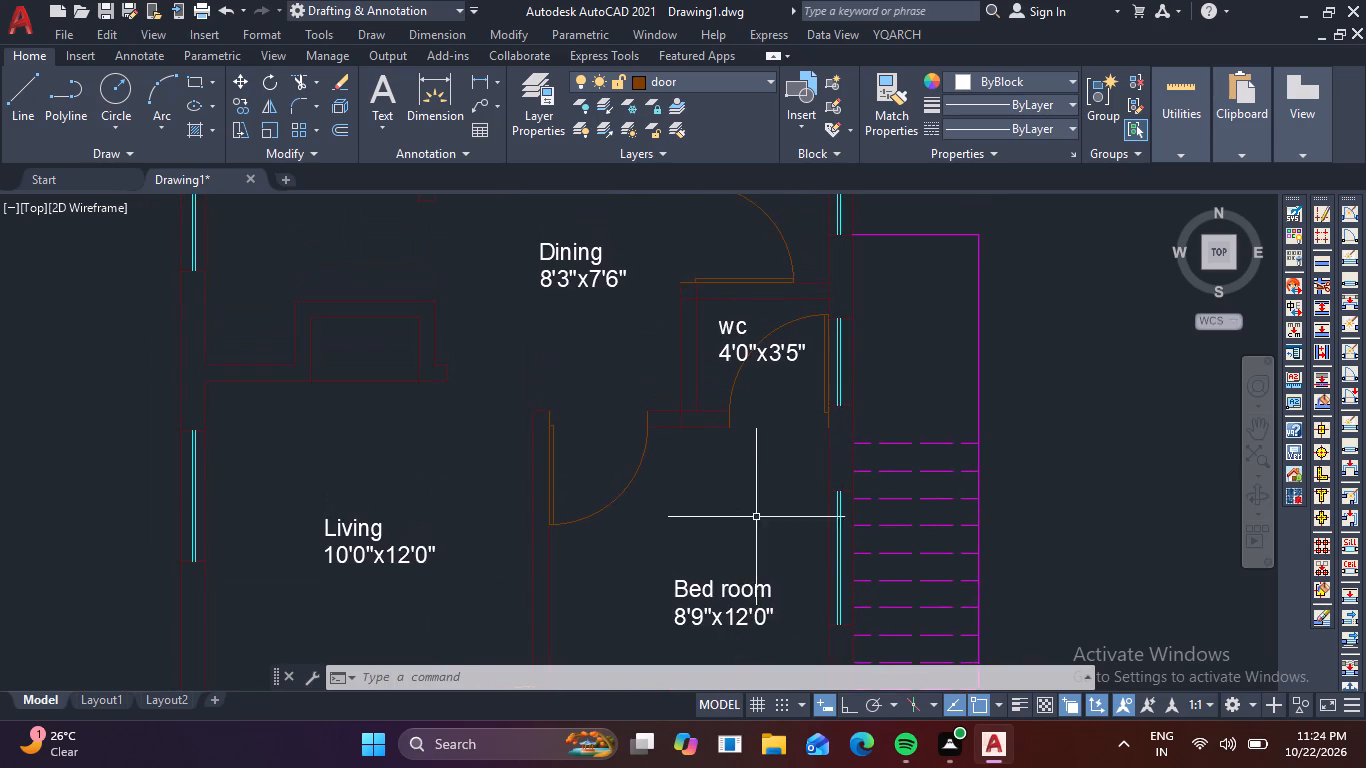
{"action": "middle_click_drag", "start_coordinate": [750, 473], "coordinate": [766, 705]}
{"action": "middle_click_drag", "start_coordinate": [609, 488], "coordinate": [690, 591]}
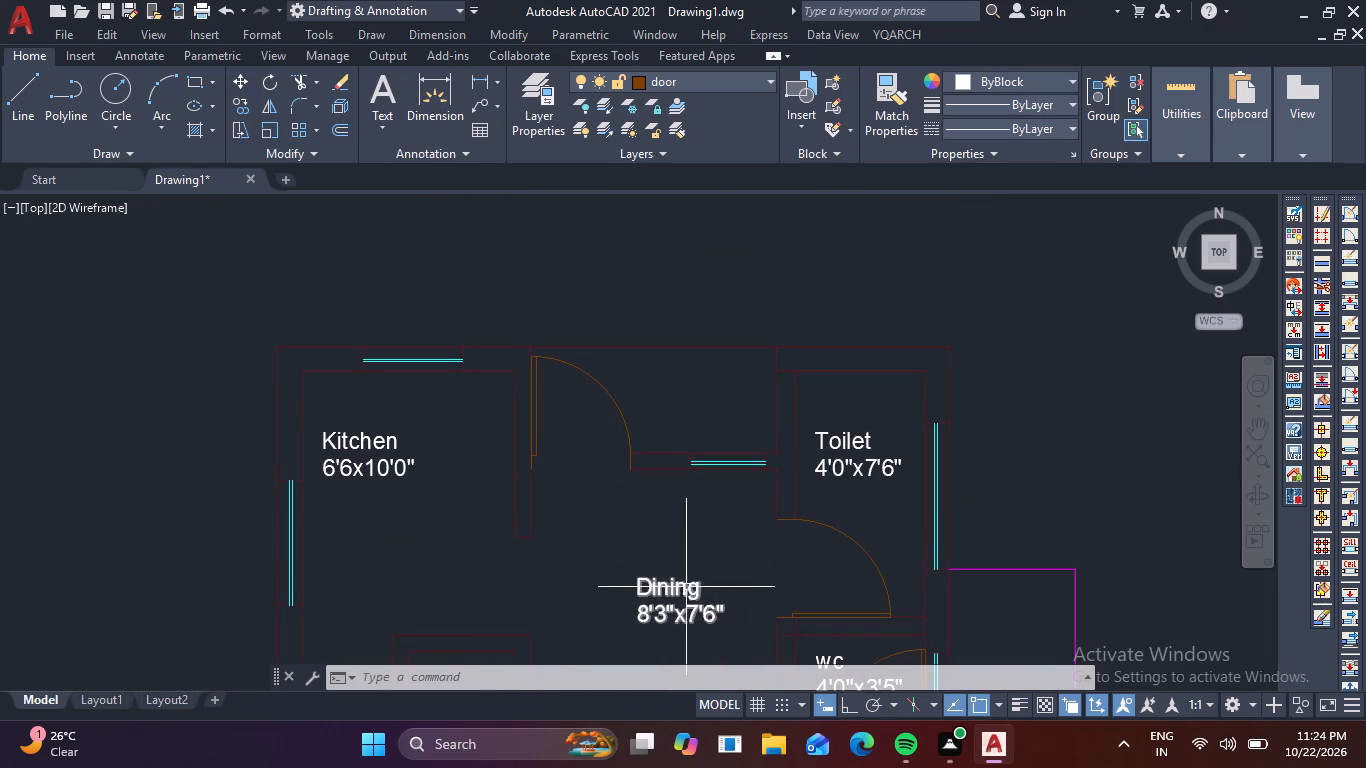
{"action": "middle_click_drag", "start_coordinate": [558, 606], "coordinate": [624, 388]}
{"action": "middle_click_drag", "start_coordinate": [558, 576], "coordinate": [590, 420]}
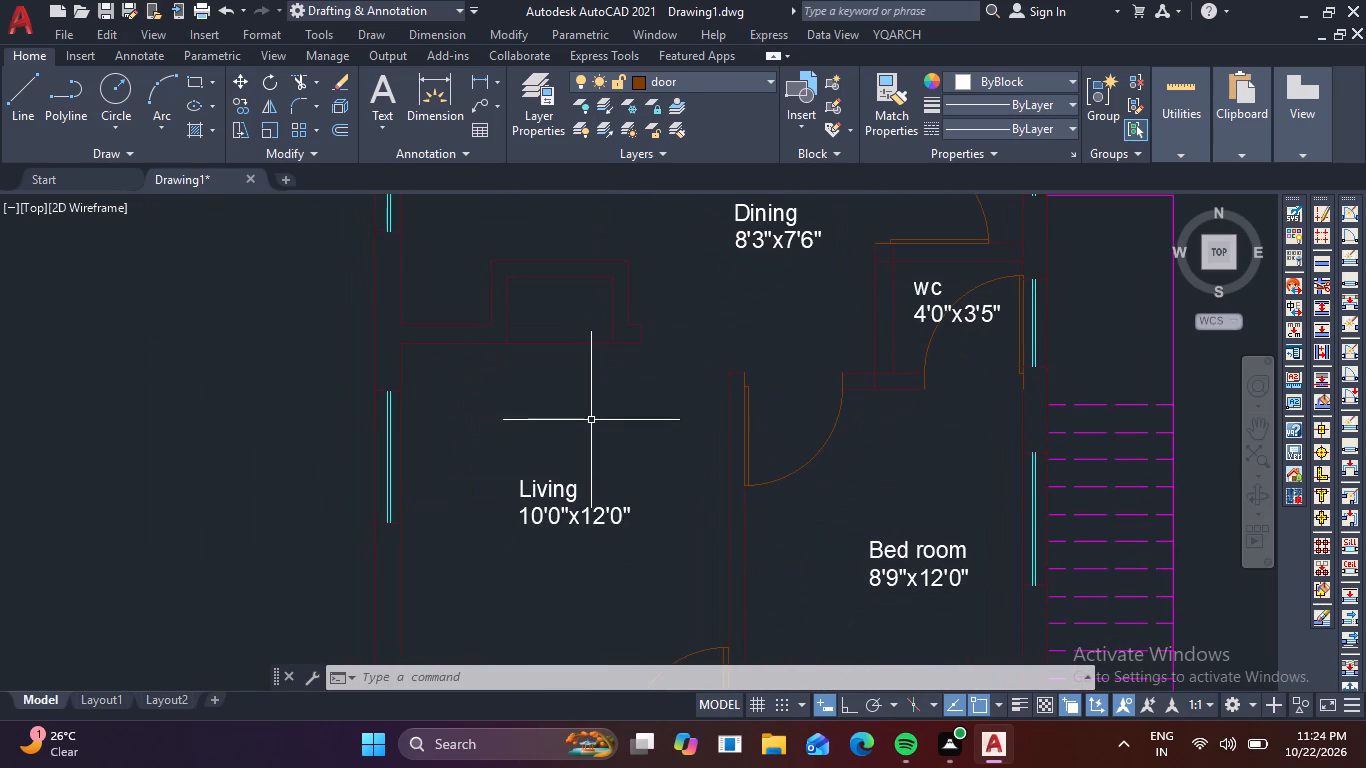
{"action": "middle_click_drag", "start_coordinate": [635, 525], "coordinate": [606, 443]}
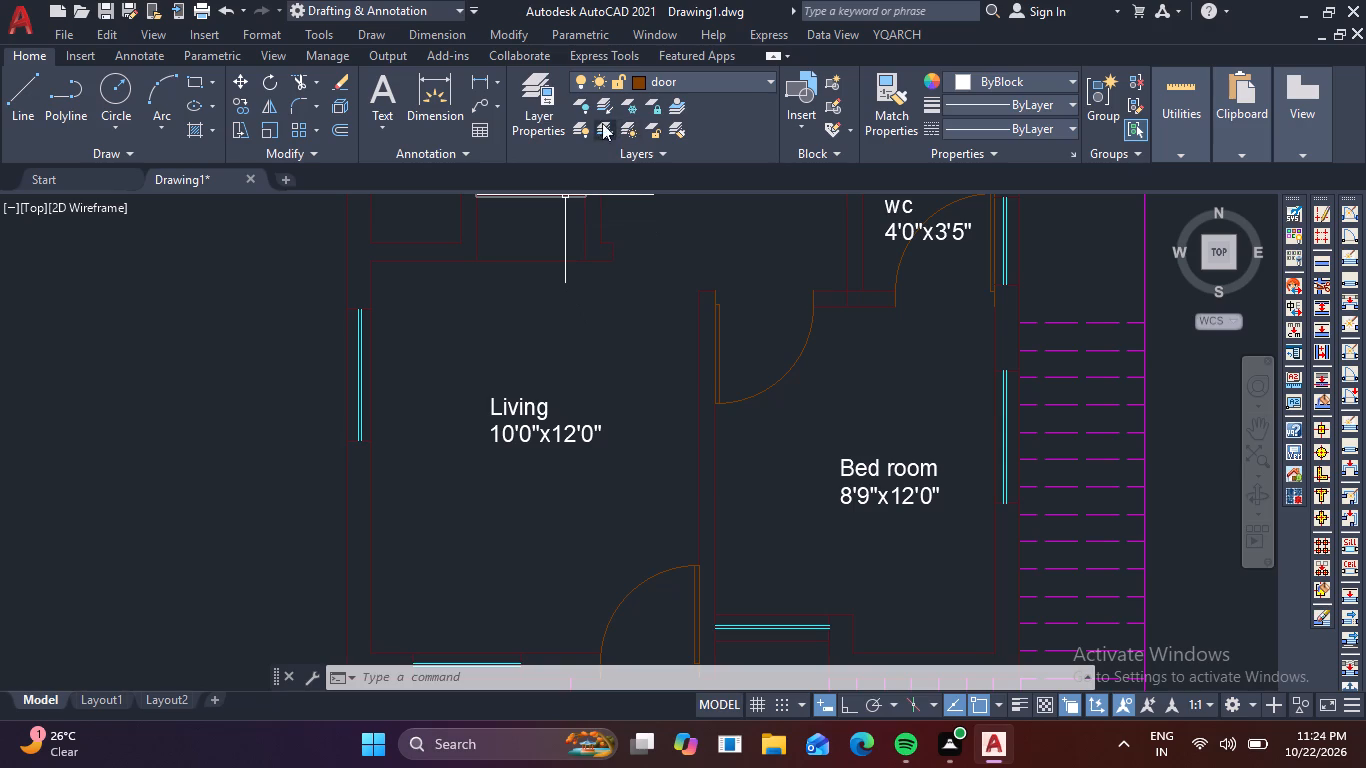
Make the trees layer the current layer.
{"action": "left_click", "coordinate": [531, 107]}
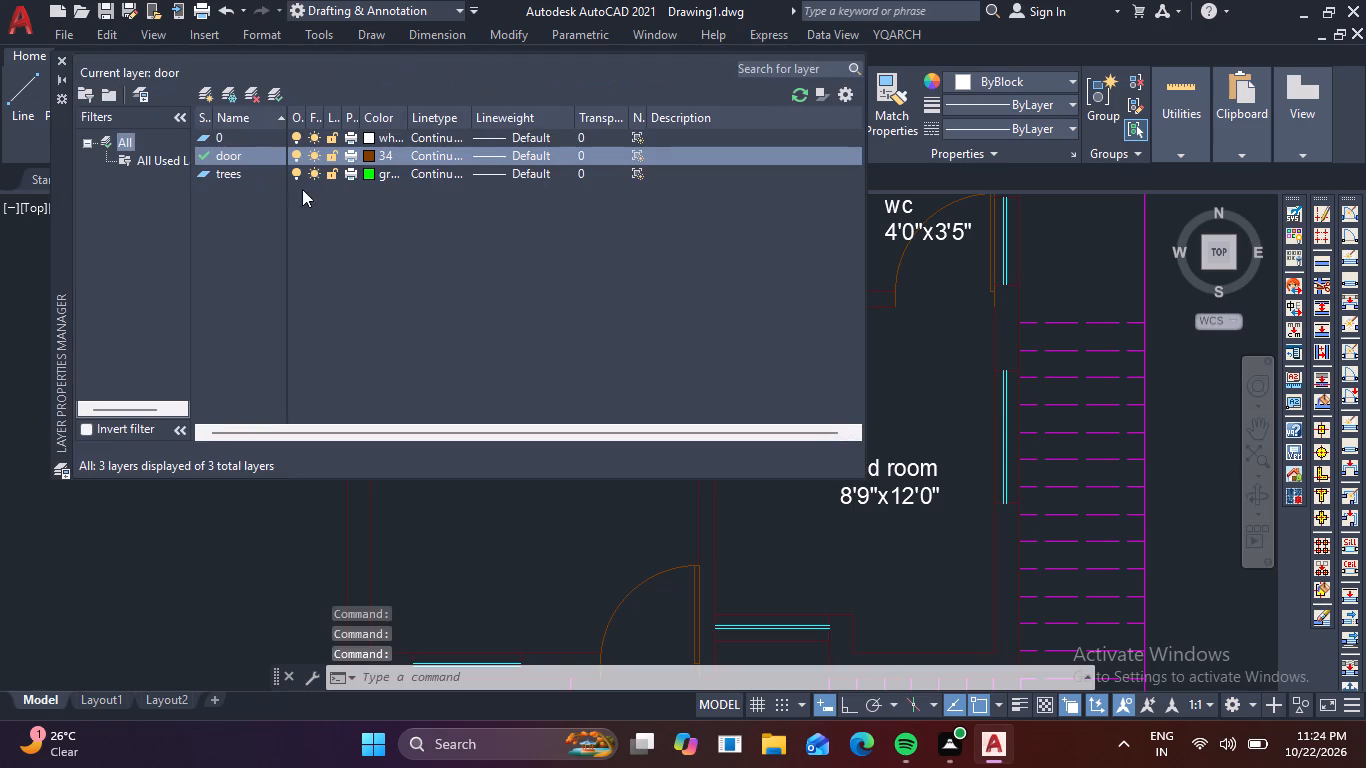
{"action": "left_click", "coordinate": [238, 174]}
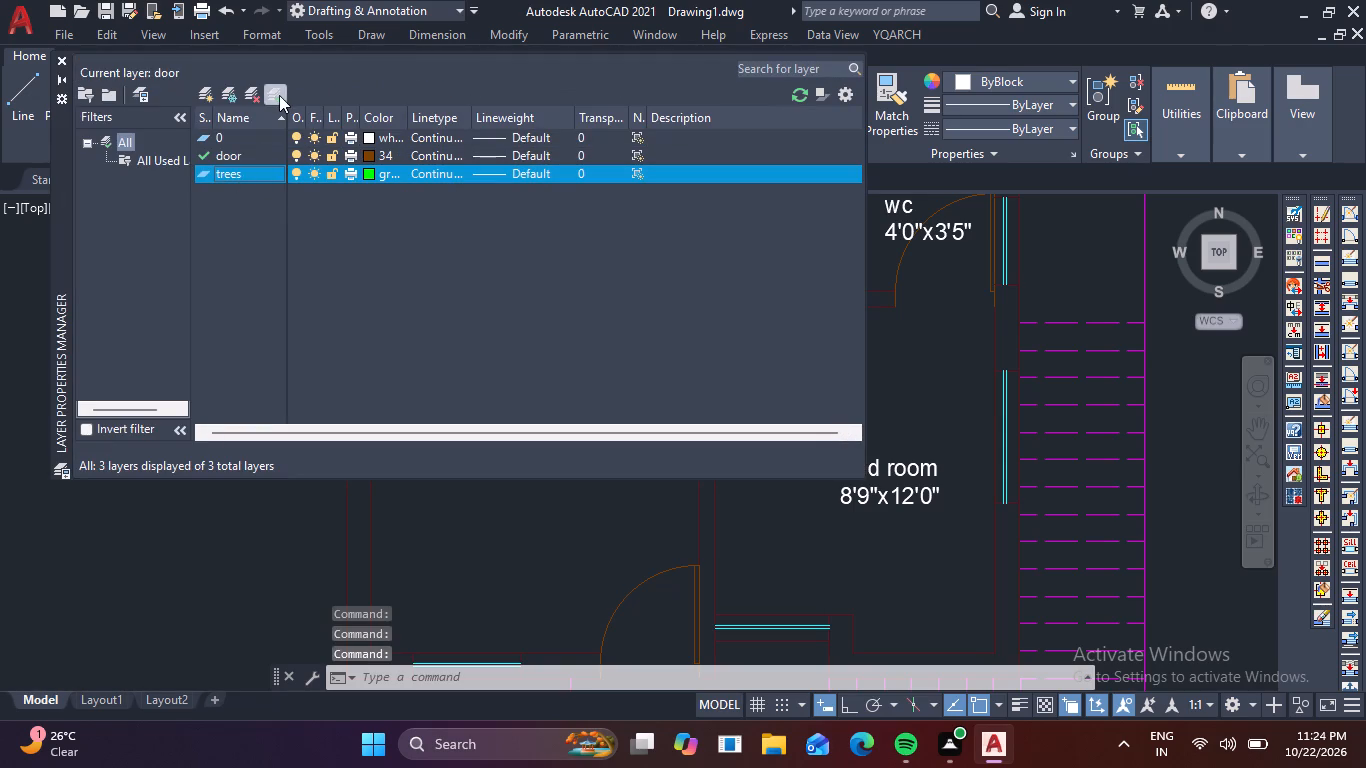
{"action": "left_click", "coordinate": [279, 95]}
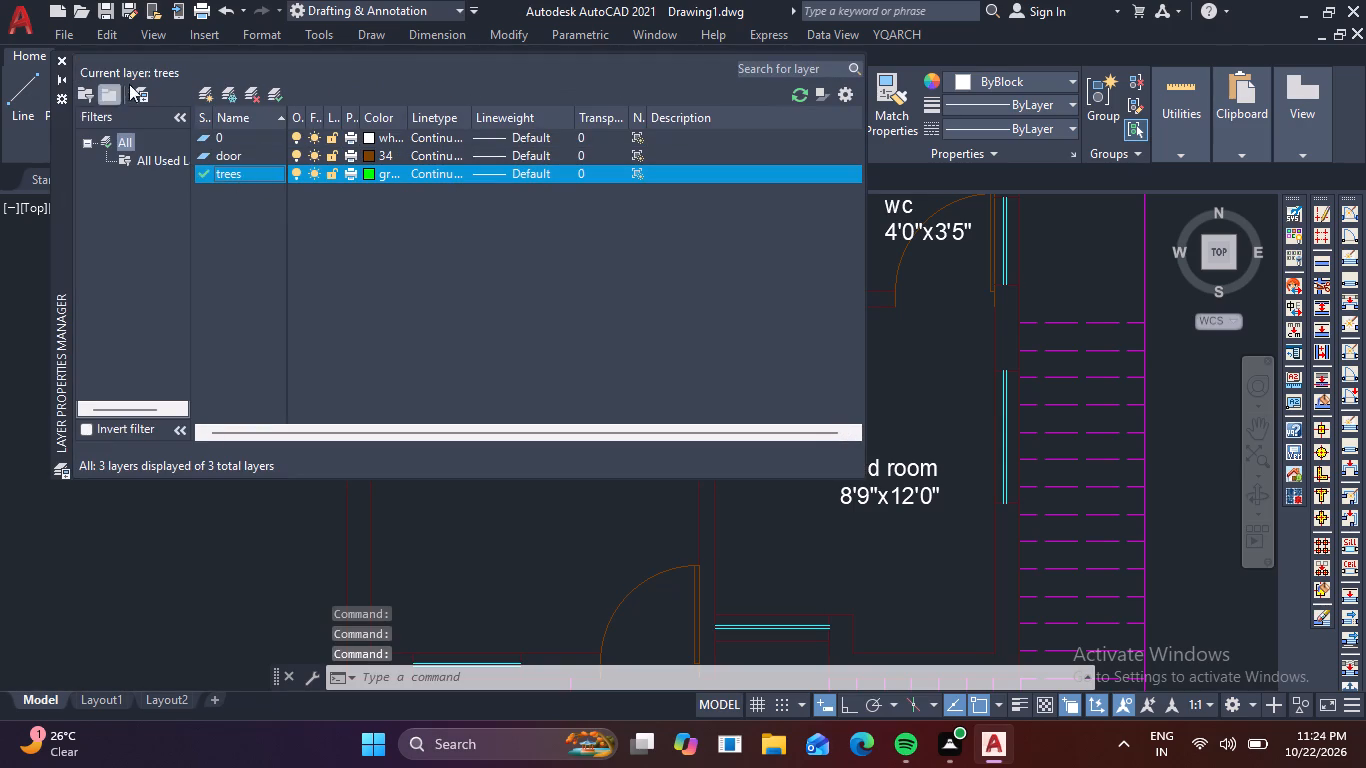
{"action": "left_click", "coordinate": [69, 59]}
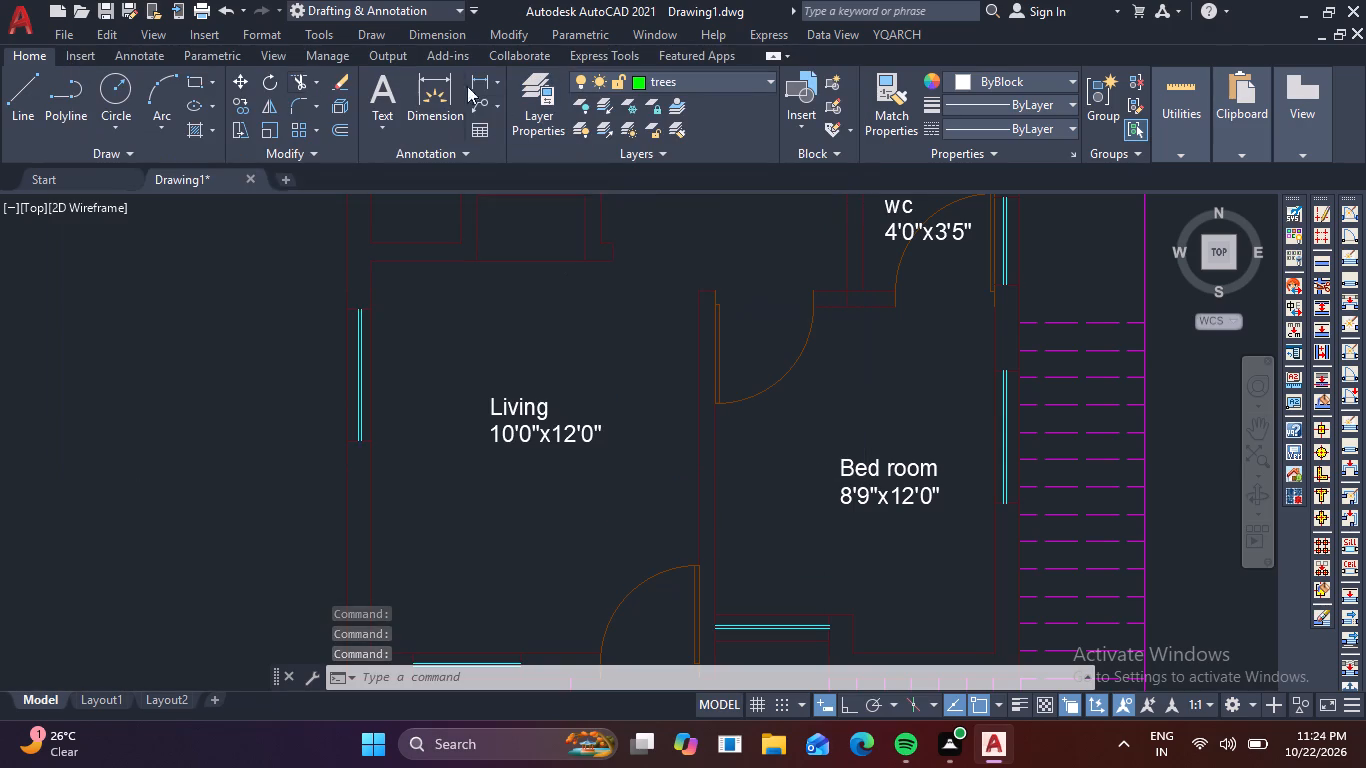
Place a Trees - Imperial block outside the living room's front corner and erase the stray Door - Imperial block dropped beside it.
{"action": "scroll", "coordinate": [610, 333], "scroll_direction": "down", "scroll_amount": 3}
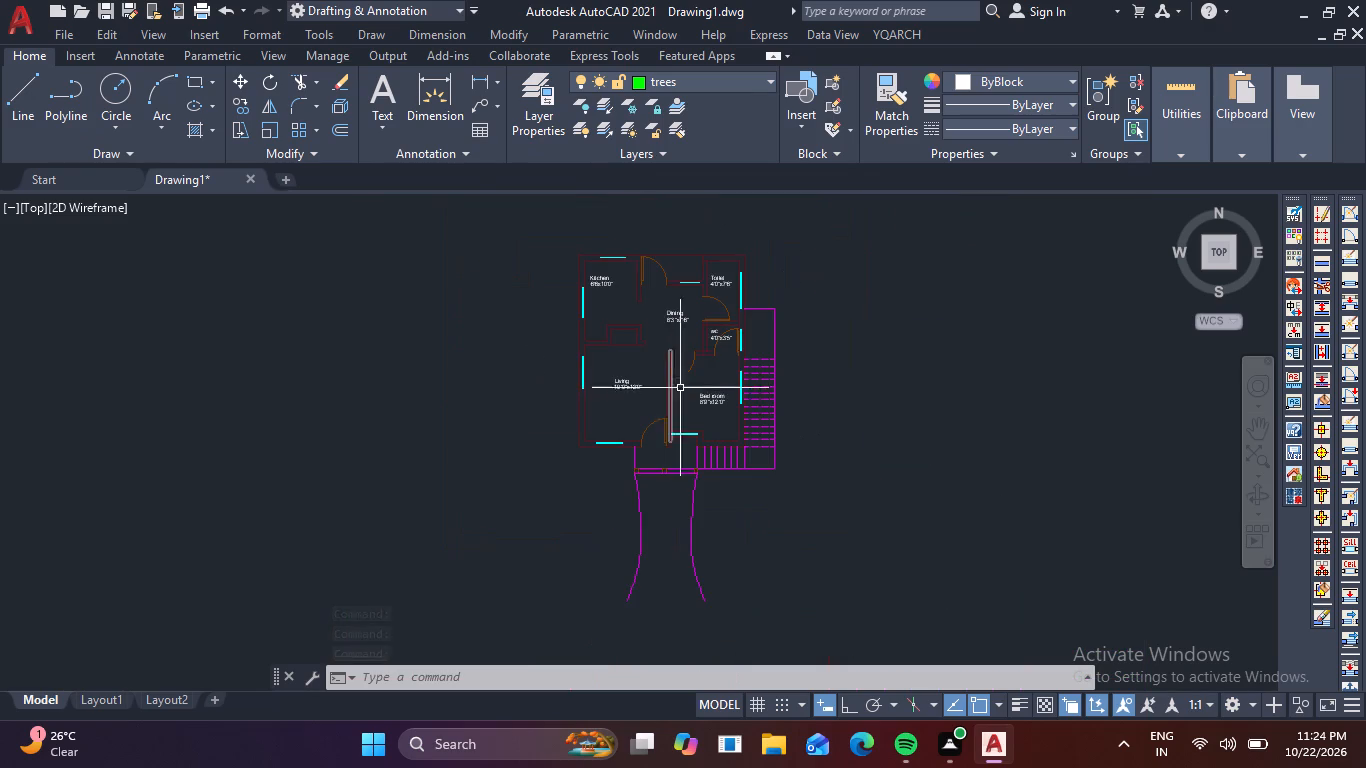
{"action": "middle_click_drag", "start_coordinate": [704, 390], "coordinate": [670, 469]}
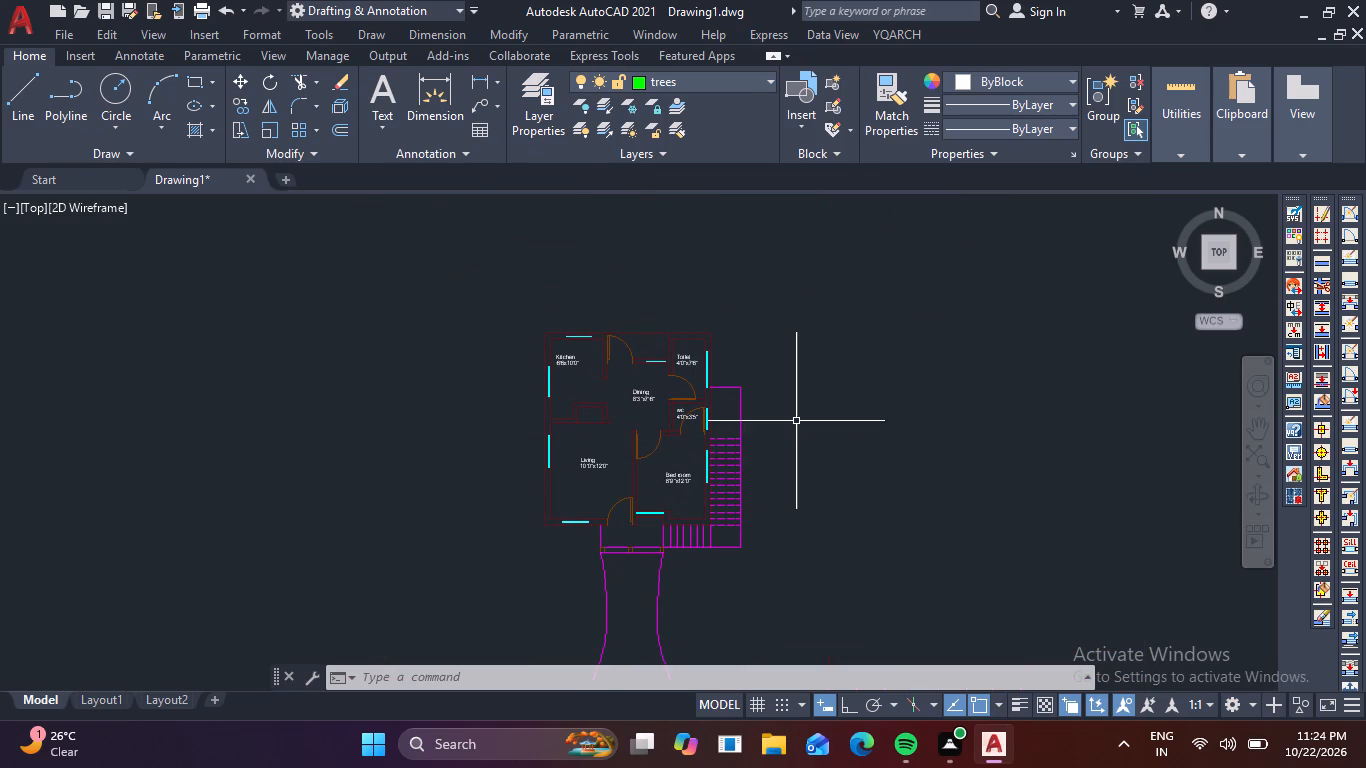
{"action": "key", "text": "ctrl+3"}
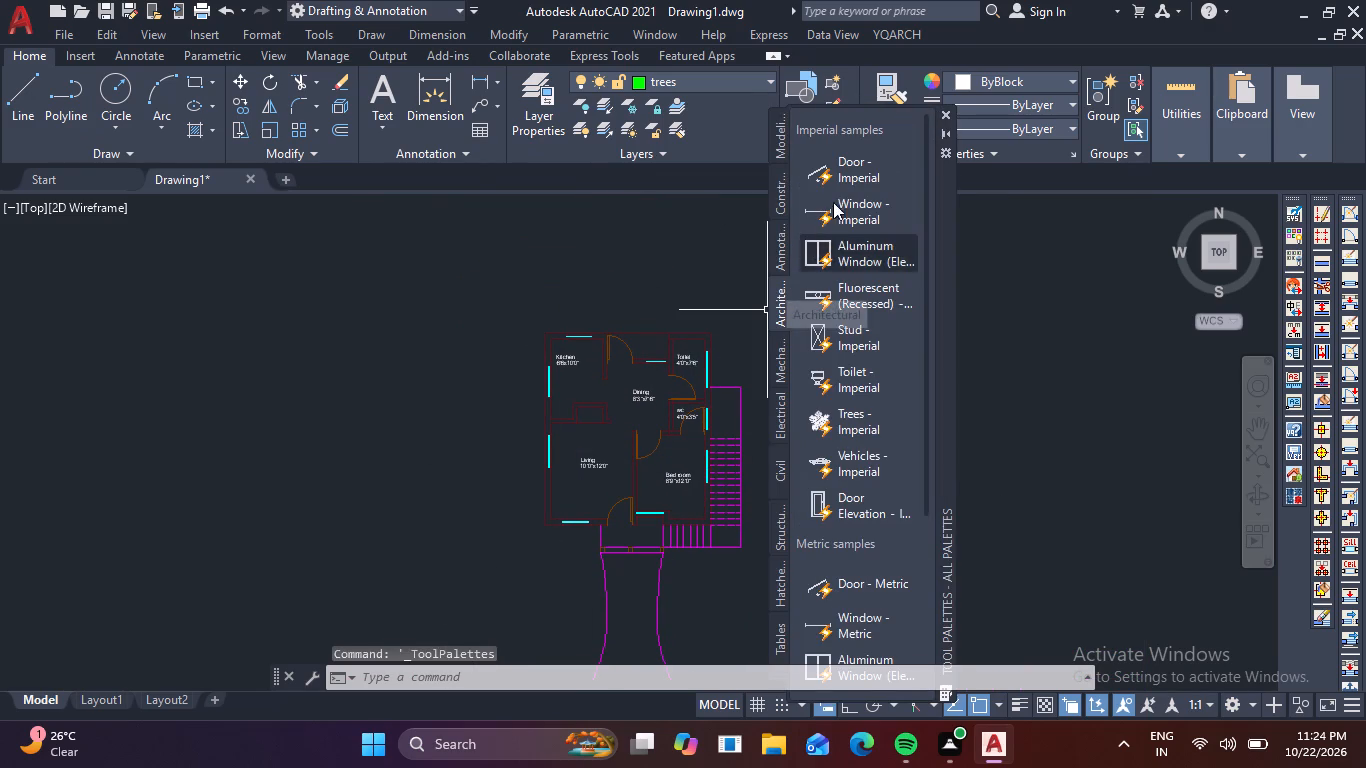
{"action": "left_click_drag", "start_coordinate": [836, 179], "coordinate": [450, 500]}
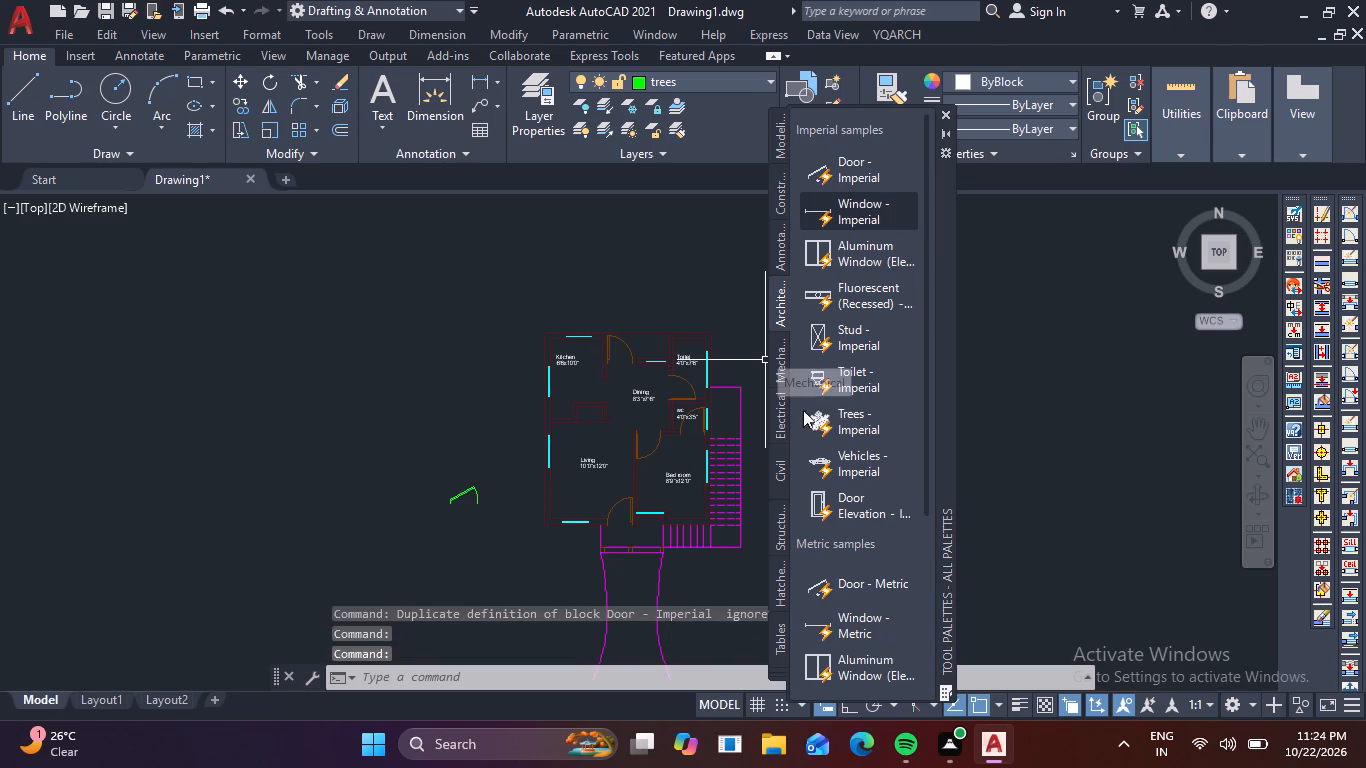
{"action": "left_click_drag", "start_coordinate": [827, 414], "coordinate": [493, 584]}
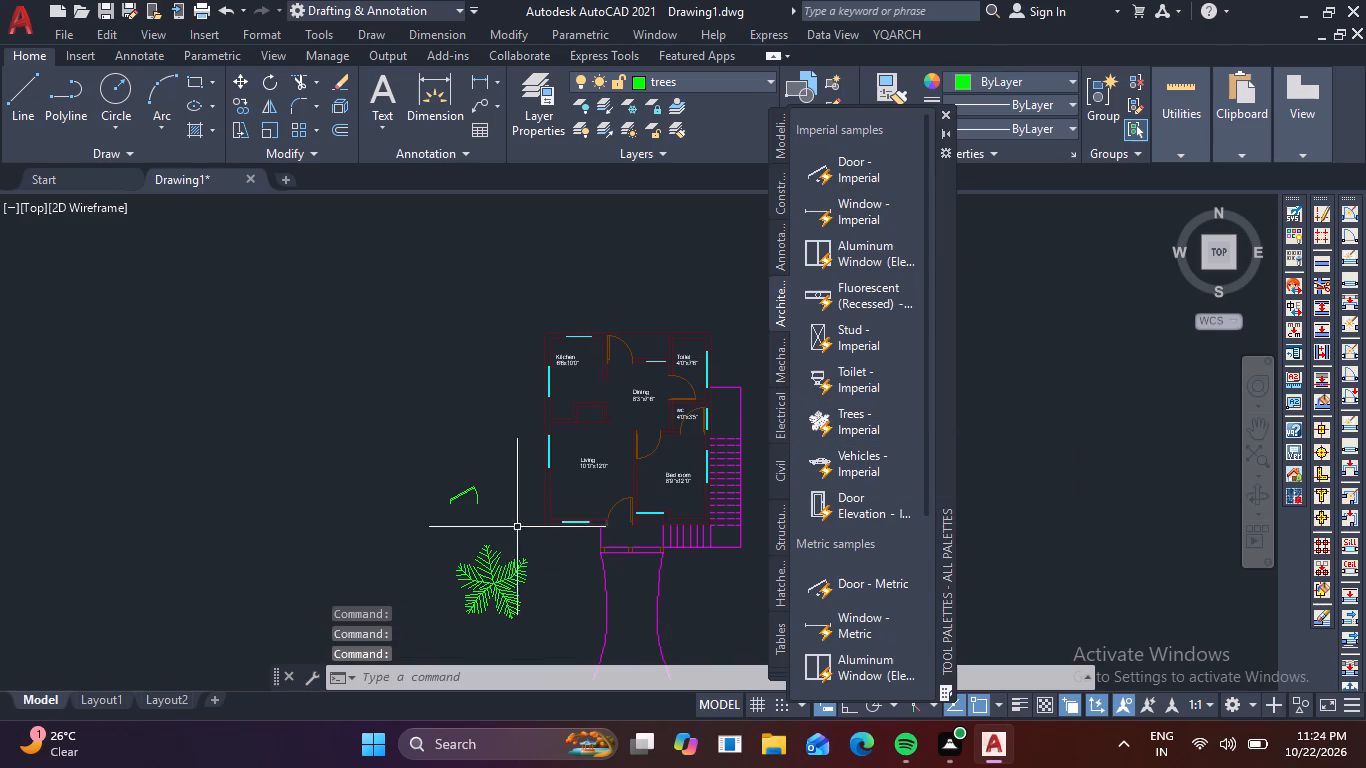
{"action": "left_click", "coordinate": [492, 512]}
{"action": "left_click", "coordinate": [431, 464]}
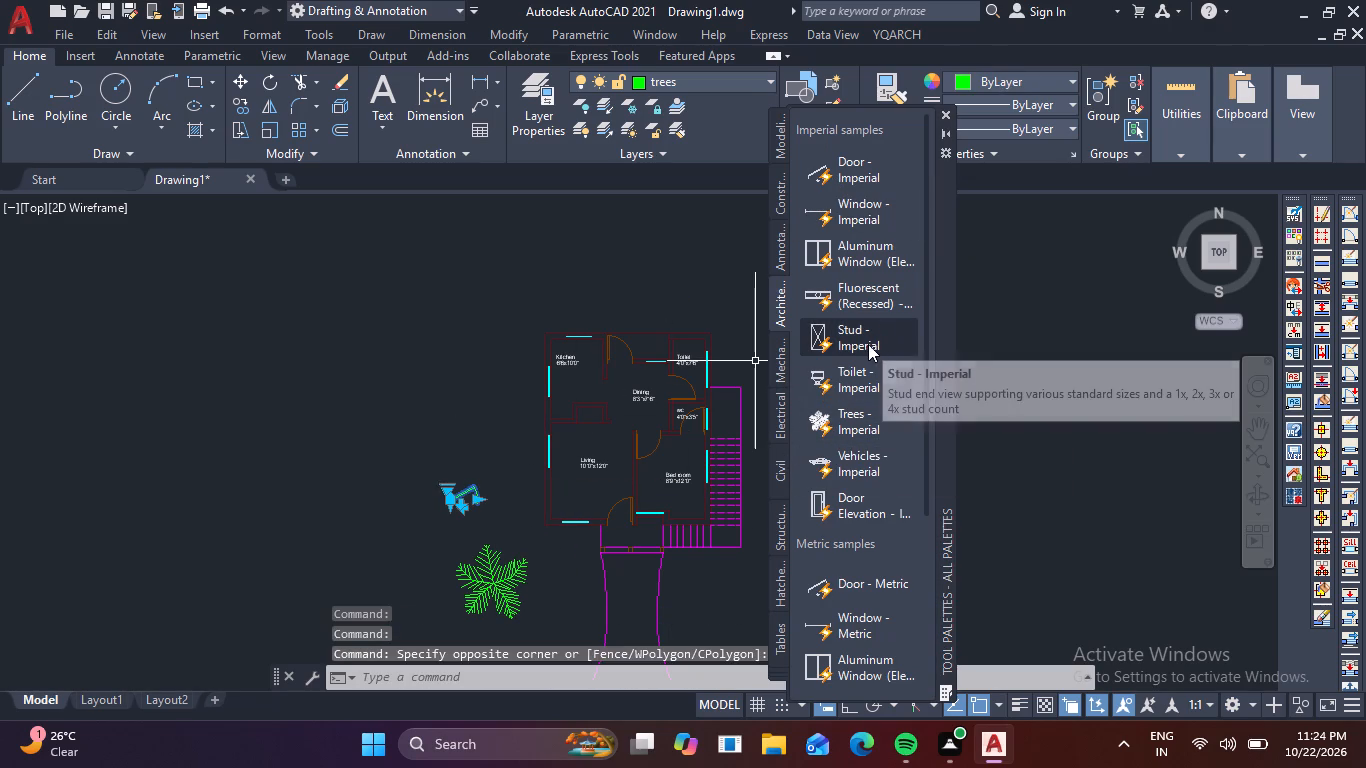
{"action": "key", "text": "Delete"}
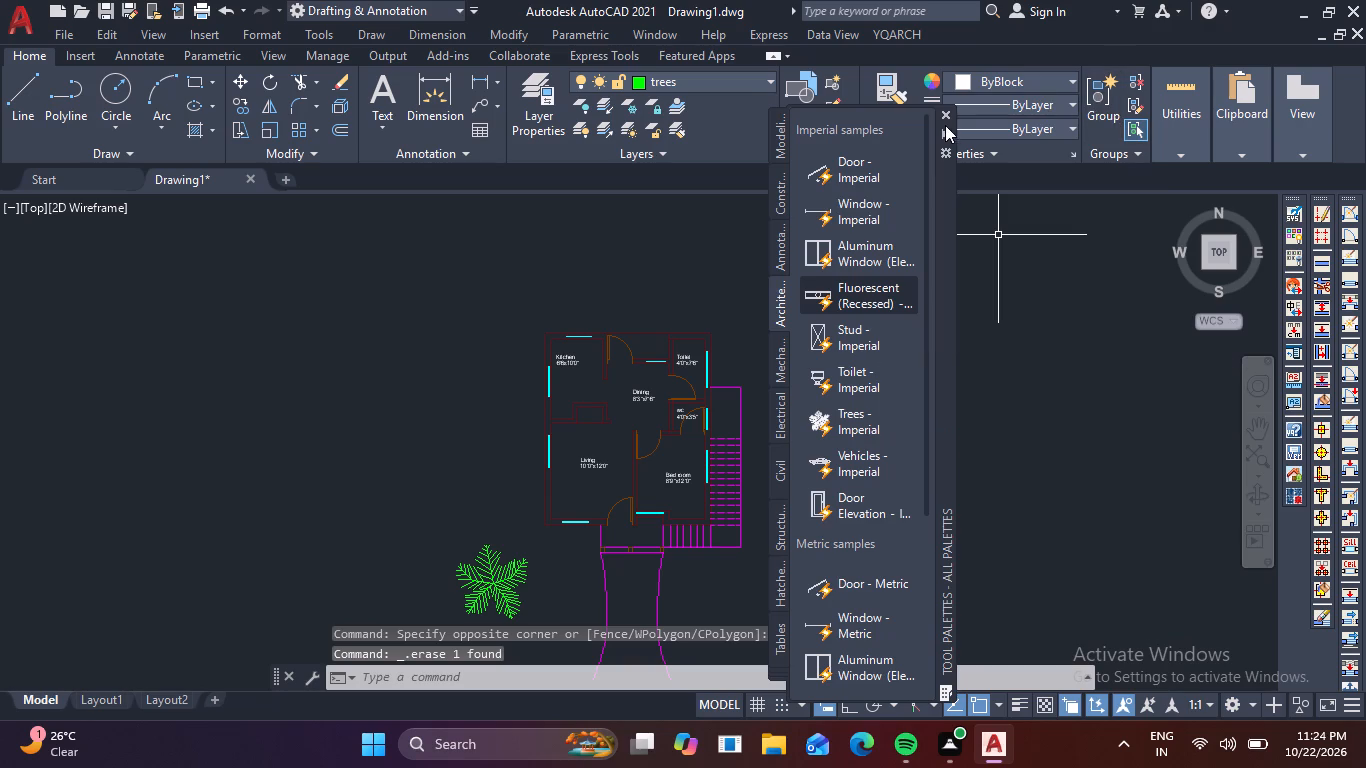
{"action": "left_click", "coordinate": [946, 118]}
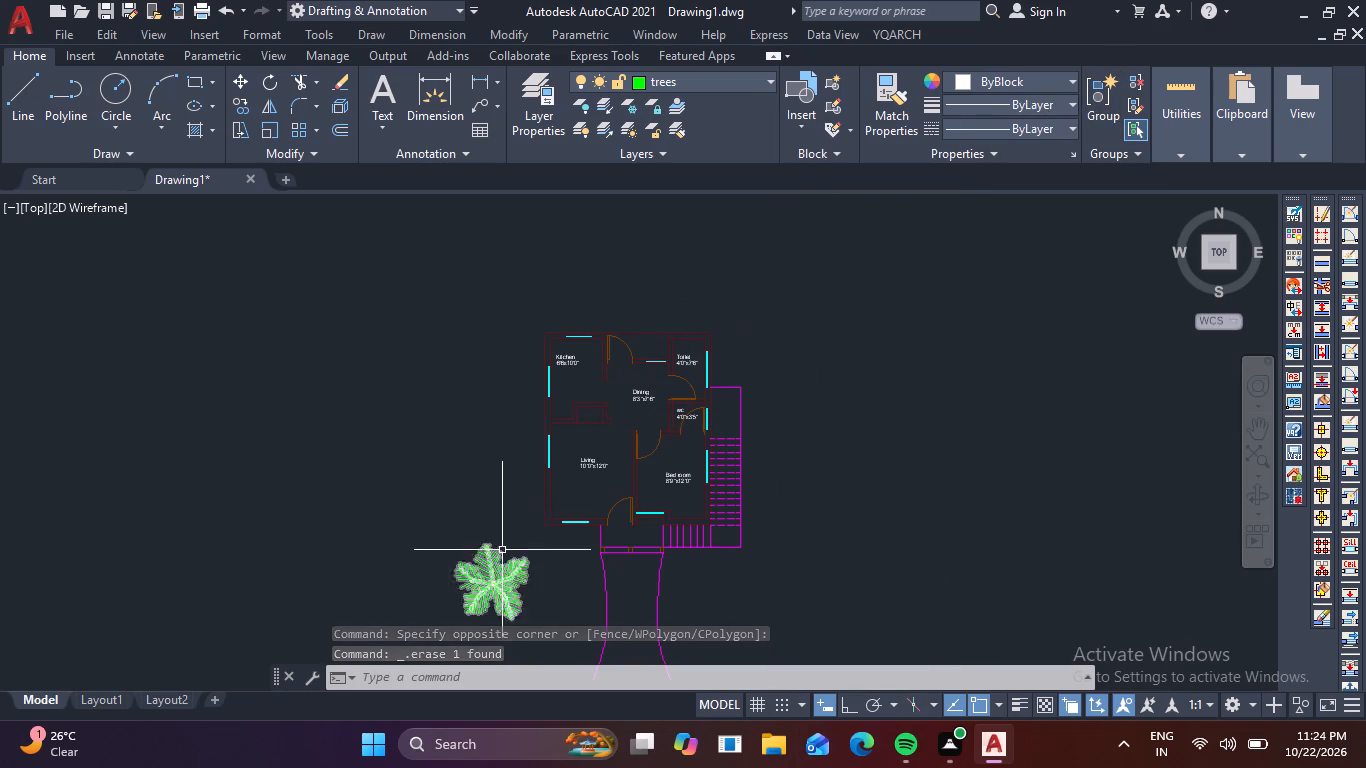
Scale the tree block down freehand about its centre to the size of a small plant.
{"action": "scroll", "coordinate": [503, 552], "scroll_direction": "up", "scroll_amount": 3}
{"action": "middle_click_drag", "start_coordinate": [507, 552], "coordinate": [578, 396]}
{"action": "scroll", "coordinate": [601, 458], "scroll_direction": "down", "scroll_amount": 2}
{"action": "left_click_drag", "start_coordinate": [631, 496], "coordinate": [618, 504]}
{"action": "left_click", "coordinate": [551, 463]}
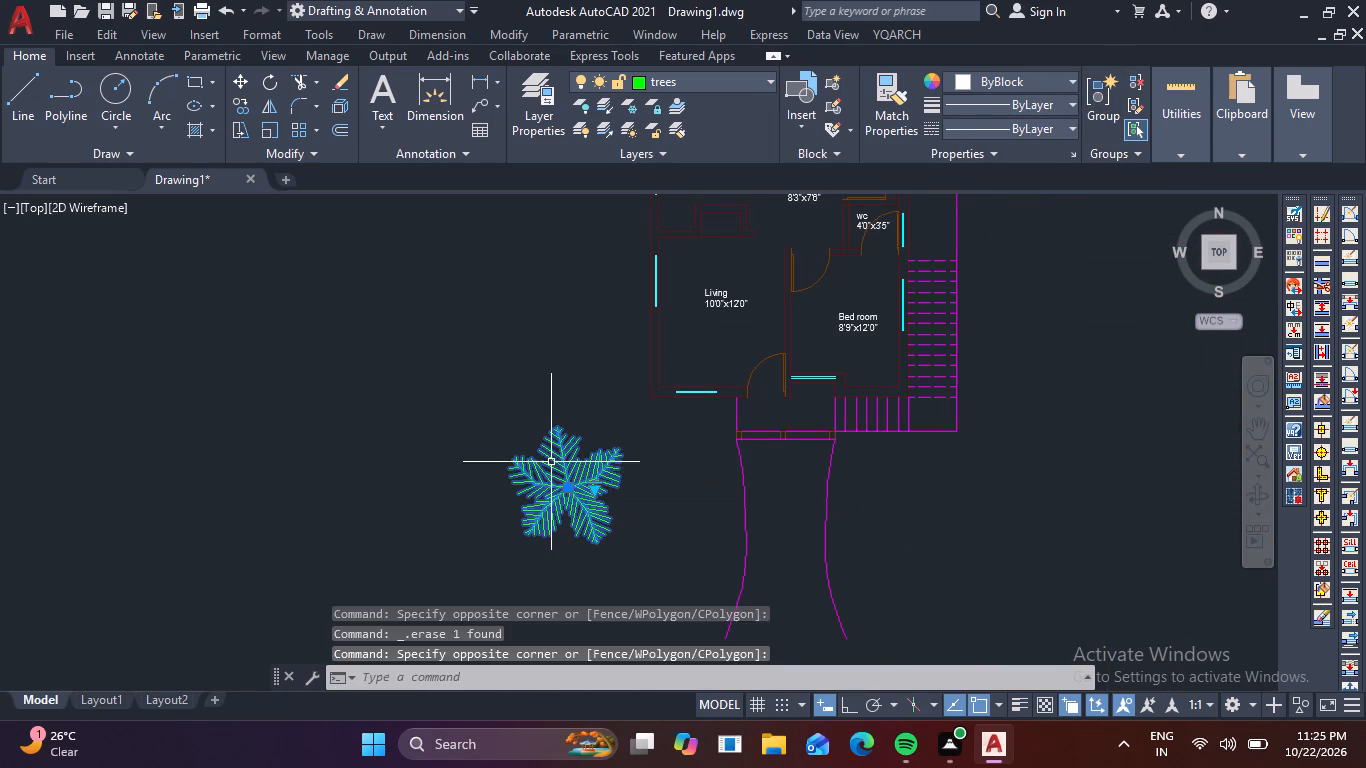
{"action": "type", "text": "sc"}
{"action": "key", "text": "space"}
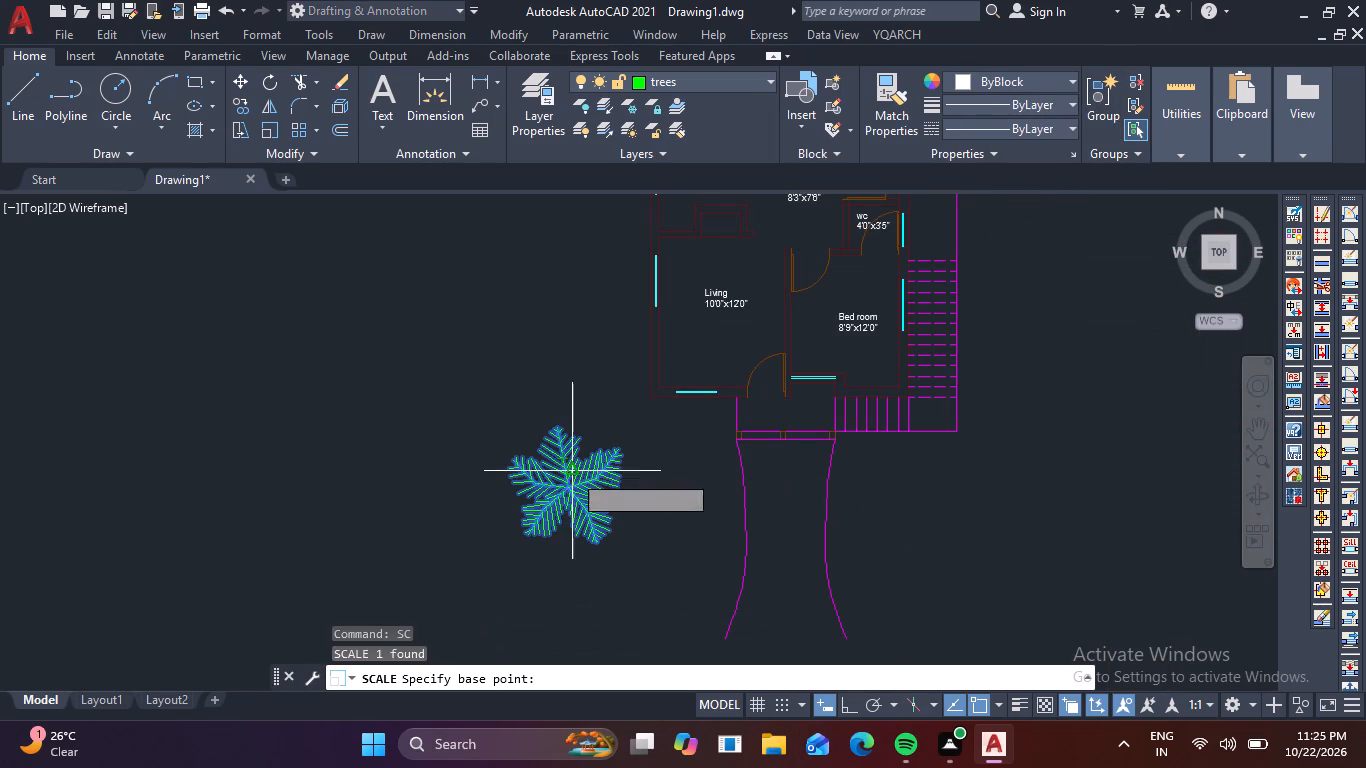
{"action": "left_click", "coordinate": [568, 483]}
{"action": "scroll", "coordinate": [563, 472], "scroll_direction": "up", "scroll_amount": 1}
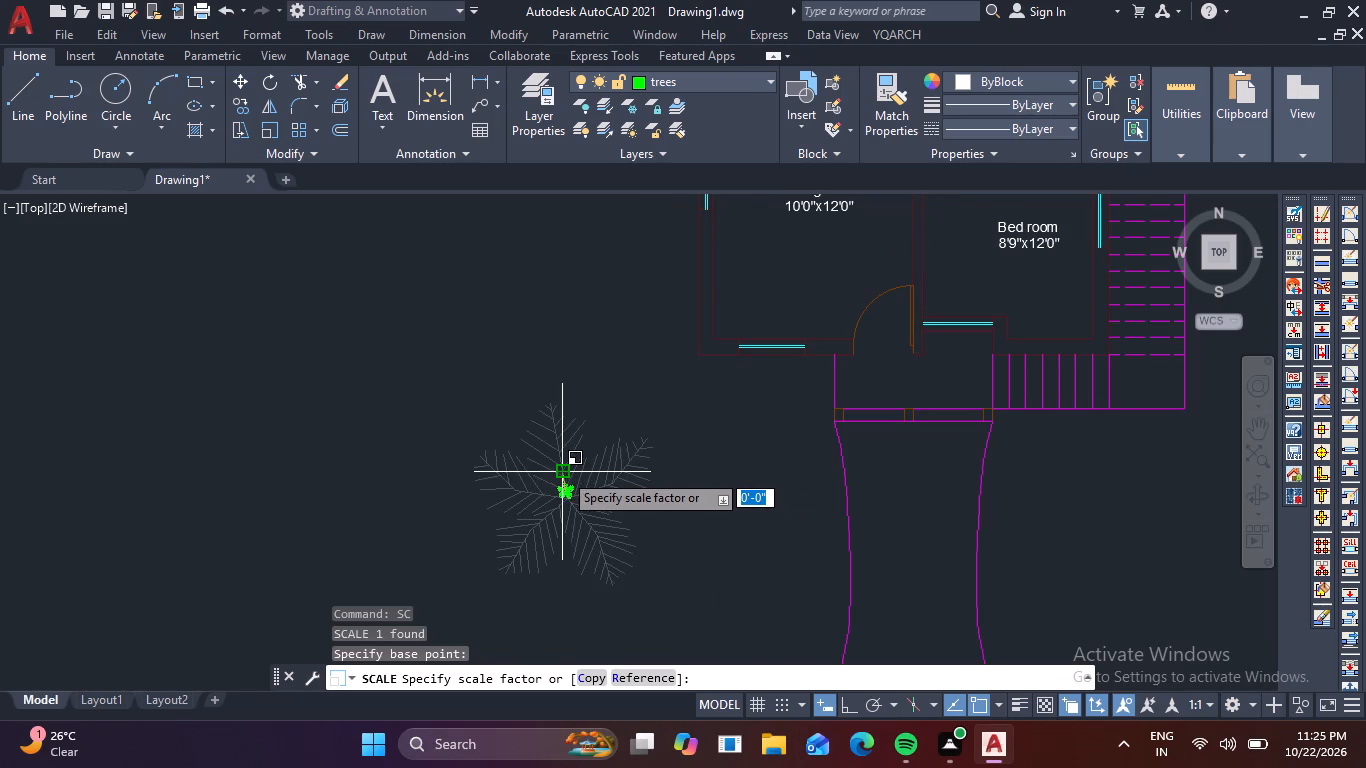
{"action": "left_click", "coordinate": [574, 464]}
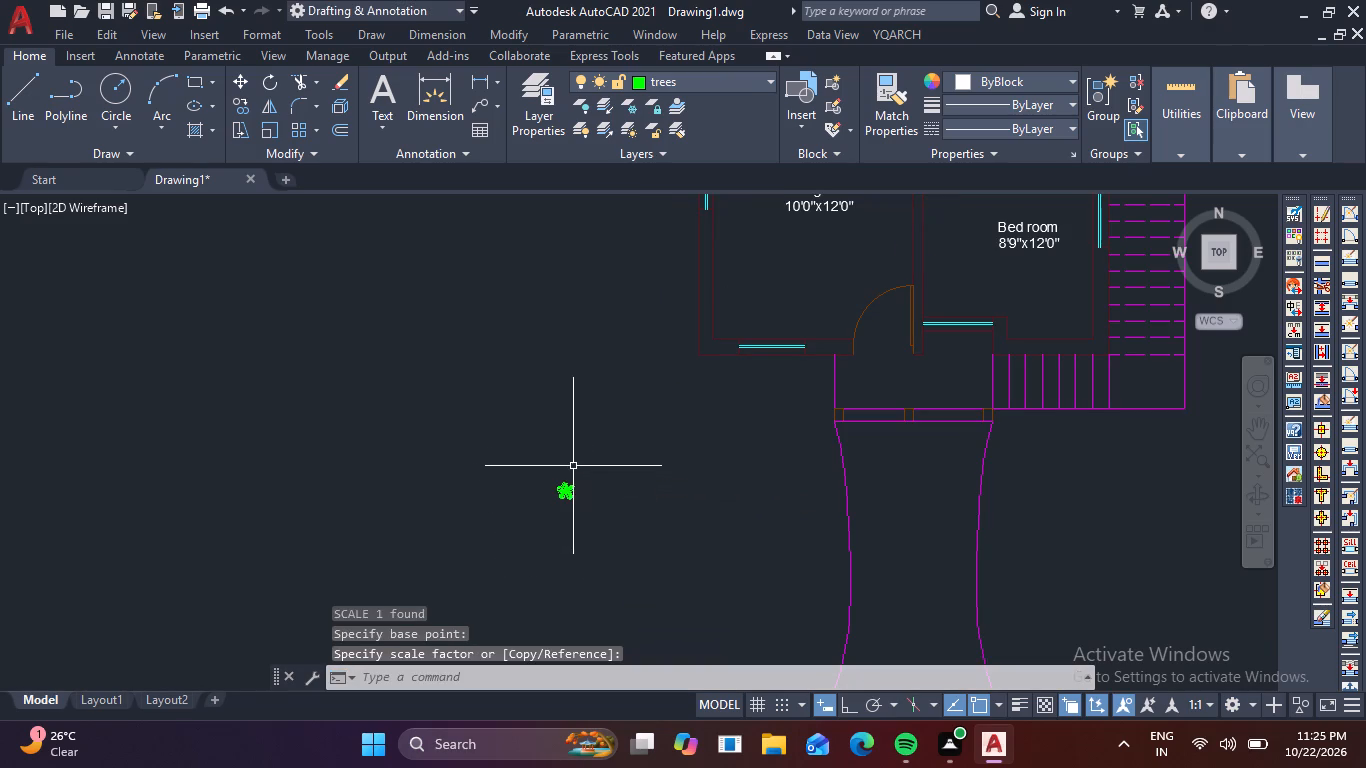
Copy the small tree onto the corner landing of the exterior staircase, about 29'-0" from the original.
{"action": "left_click", "coordinate": [567, 495]}
{"action": "key", "text": "c"}
{"action": "key", "text": "o"}
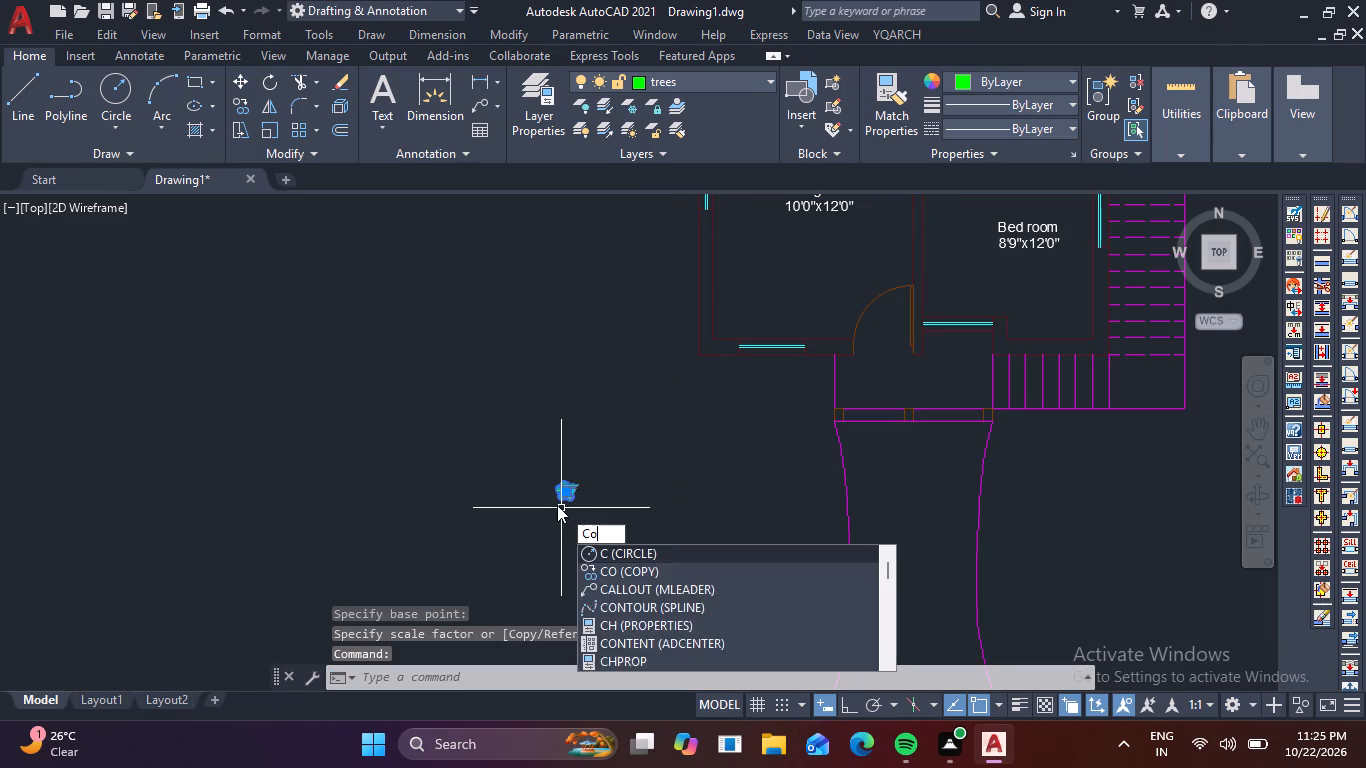
{"action": "key", "text": "space"}
{"action": "left_click", "coordinate": [552, 491]}
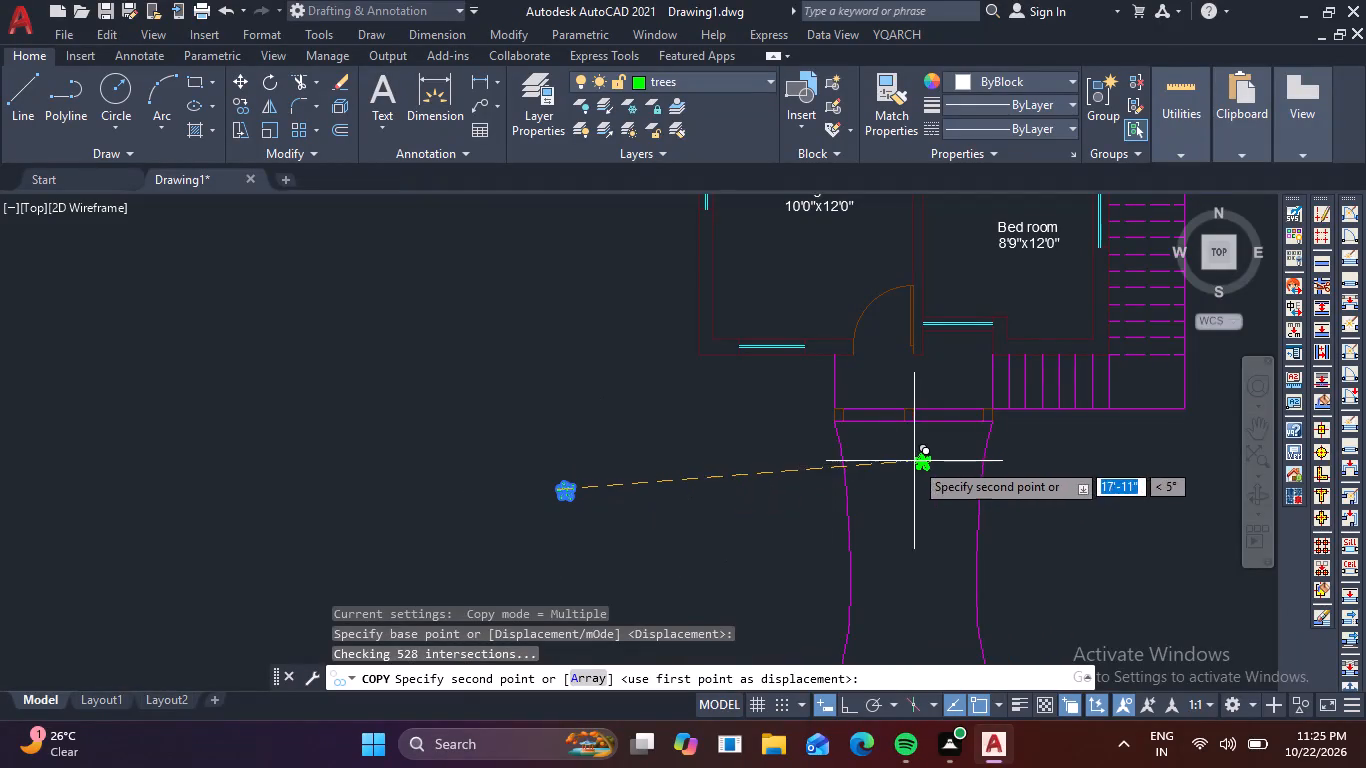
{"action": "middle_click_drag", "start_coordinate": [1025, 481], "coordinate": [907, 520]}
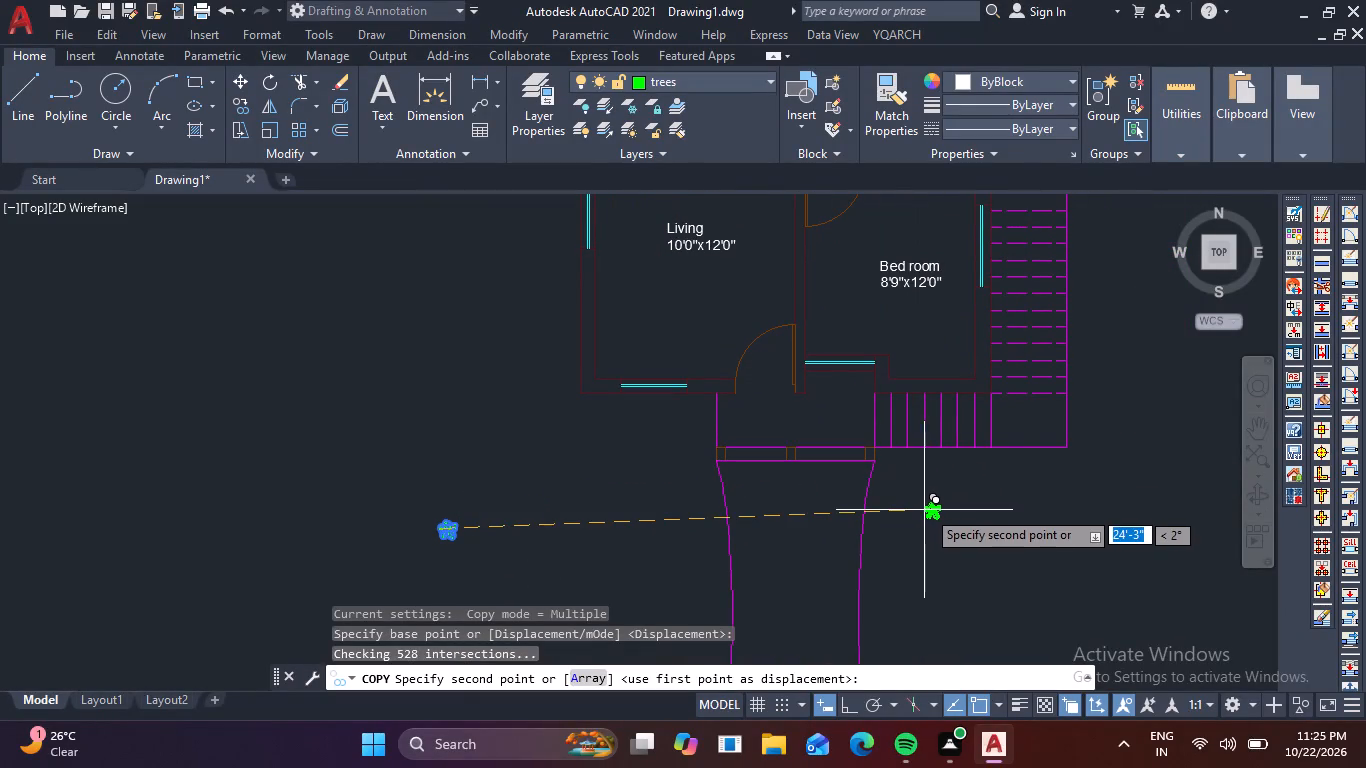
{"action": "scroll", "coordinate": [996, 415], "scroll_direction": "up", "scroll_amount": 2}
{"action": "middle_click_drag", "start_coordinate": [965, 457], "coordinate": [862, 589]}
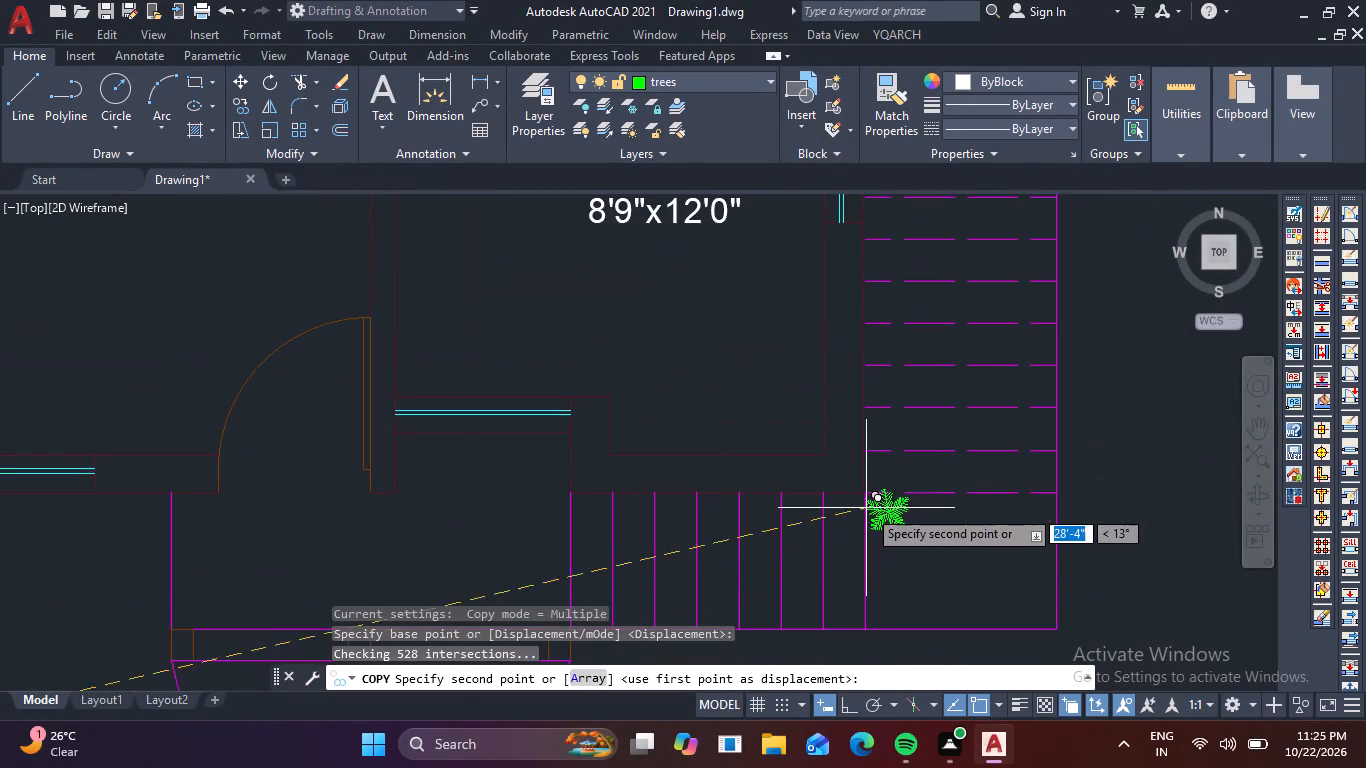
{"action": "scroll", "coordinate": [886, 486], "scroll_direction": "up", "scroll_amount": 1}
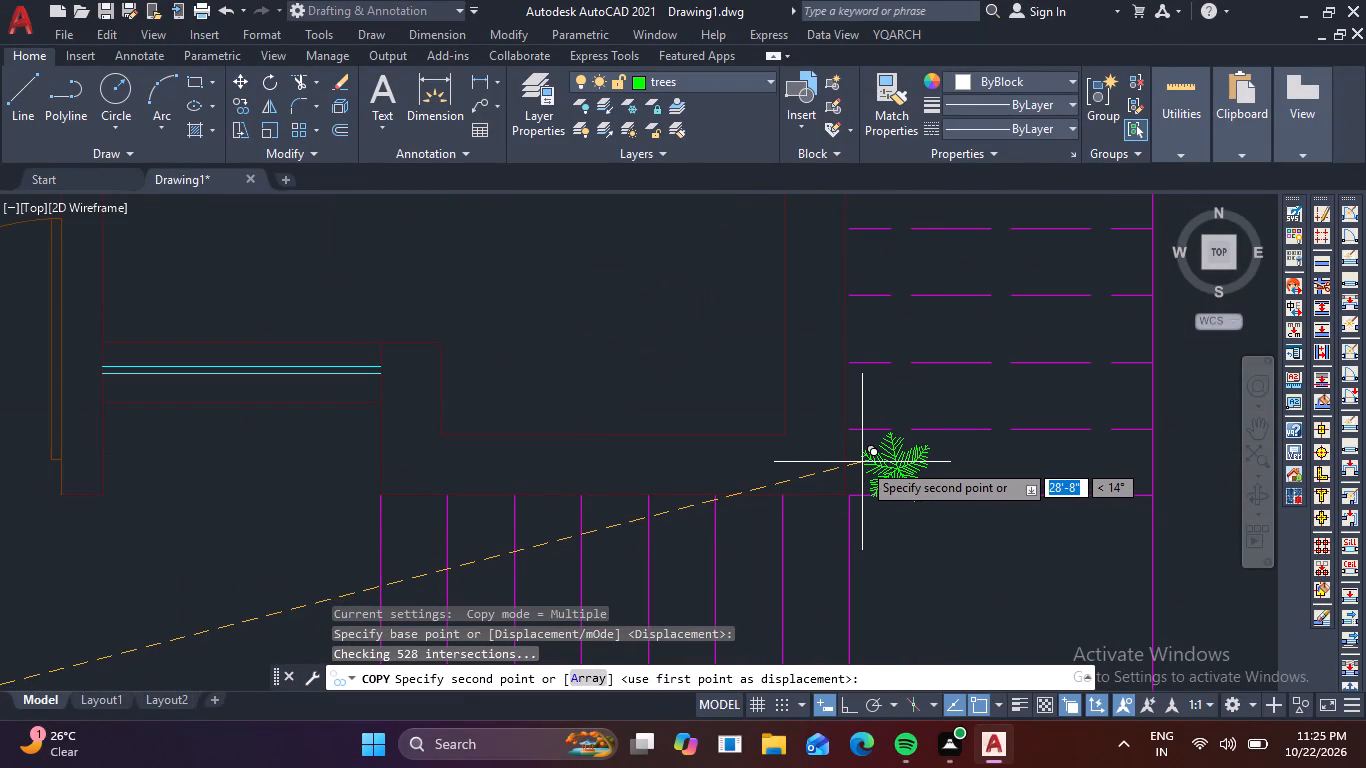
{"action": "left_click", "coordinate": [910, 550]}
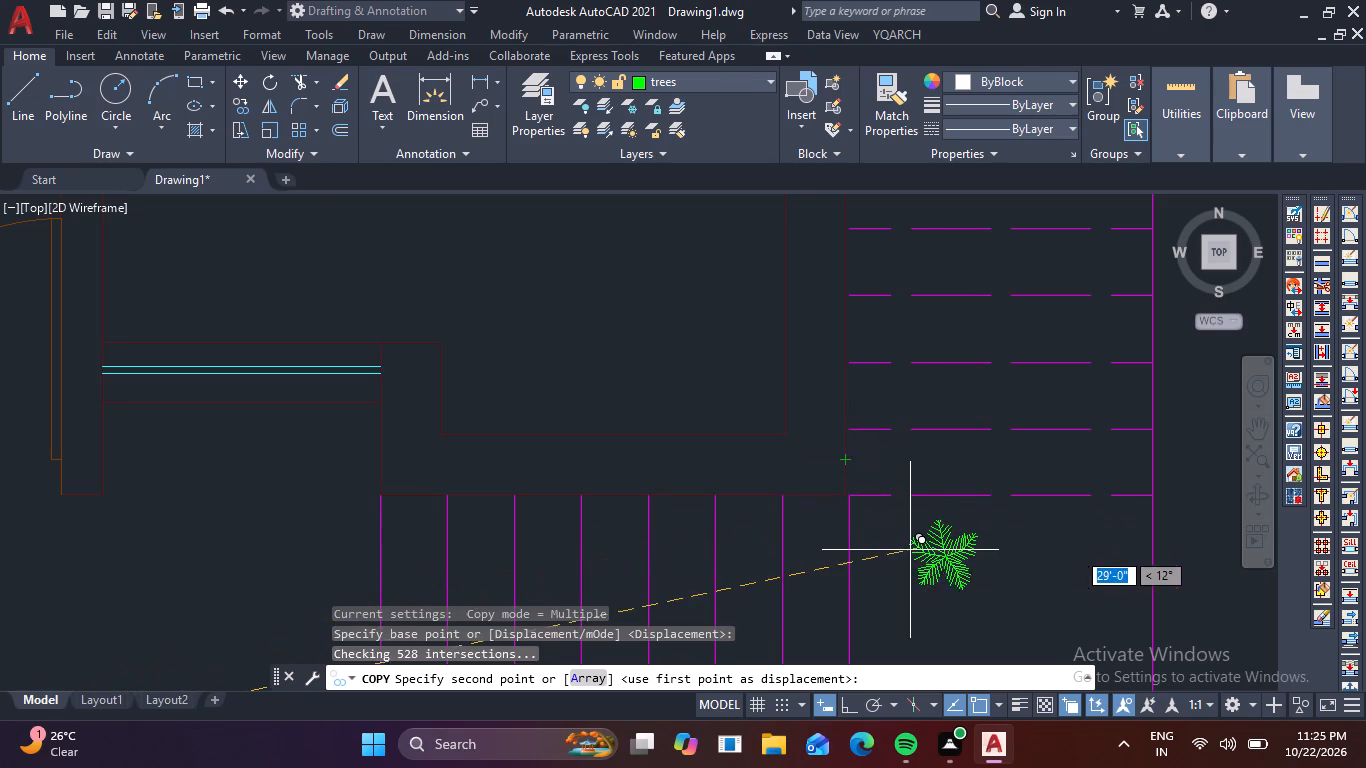
{"action": "key", "text": "Escape"}
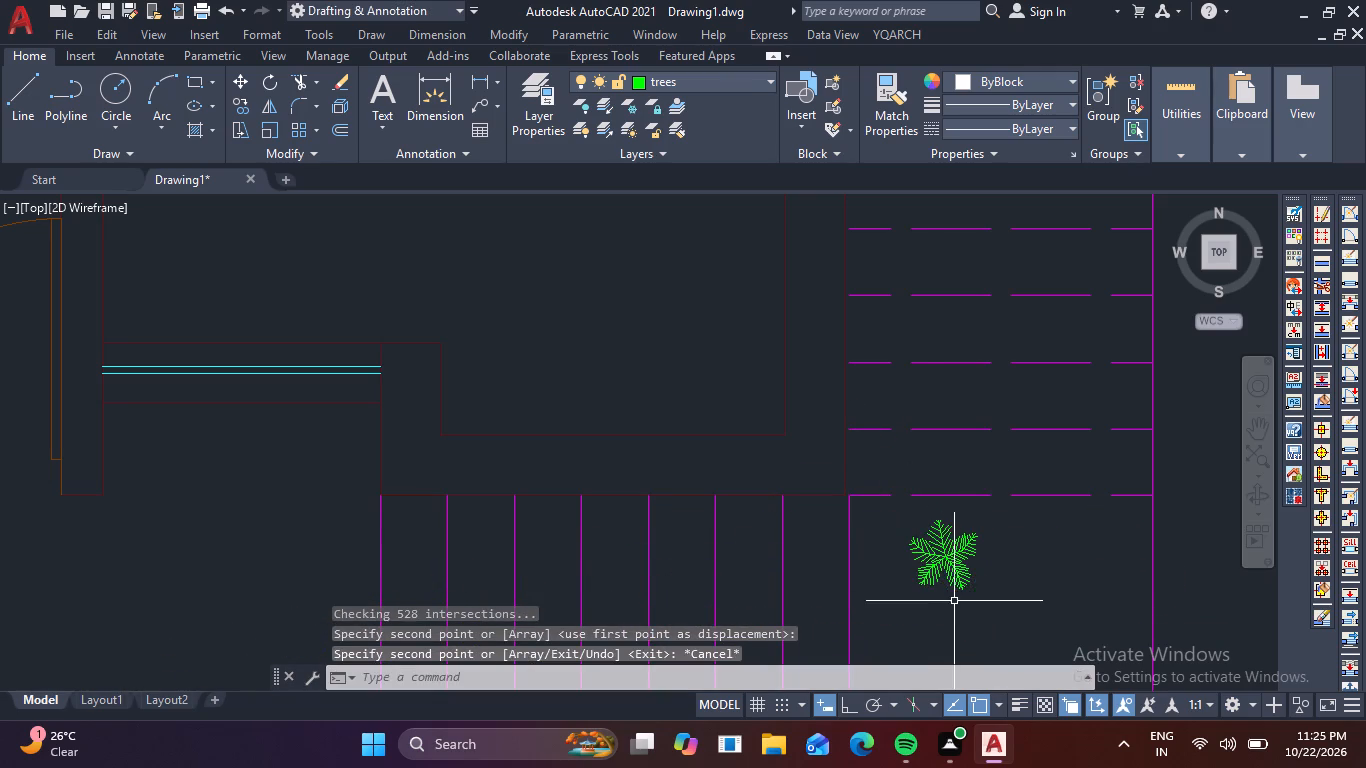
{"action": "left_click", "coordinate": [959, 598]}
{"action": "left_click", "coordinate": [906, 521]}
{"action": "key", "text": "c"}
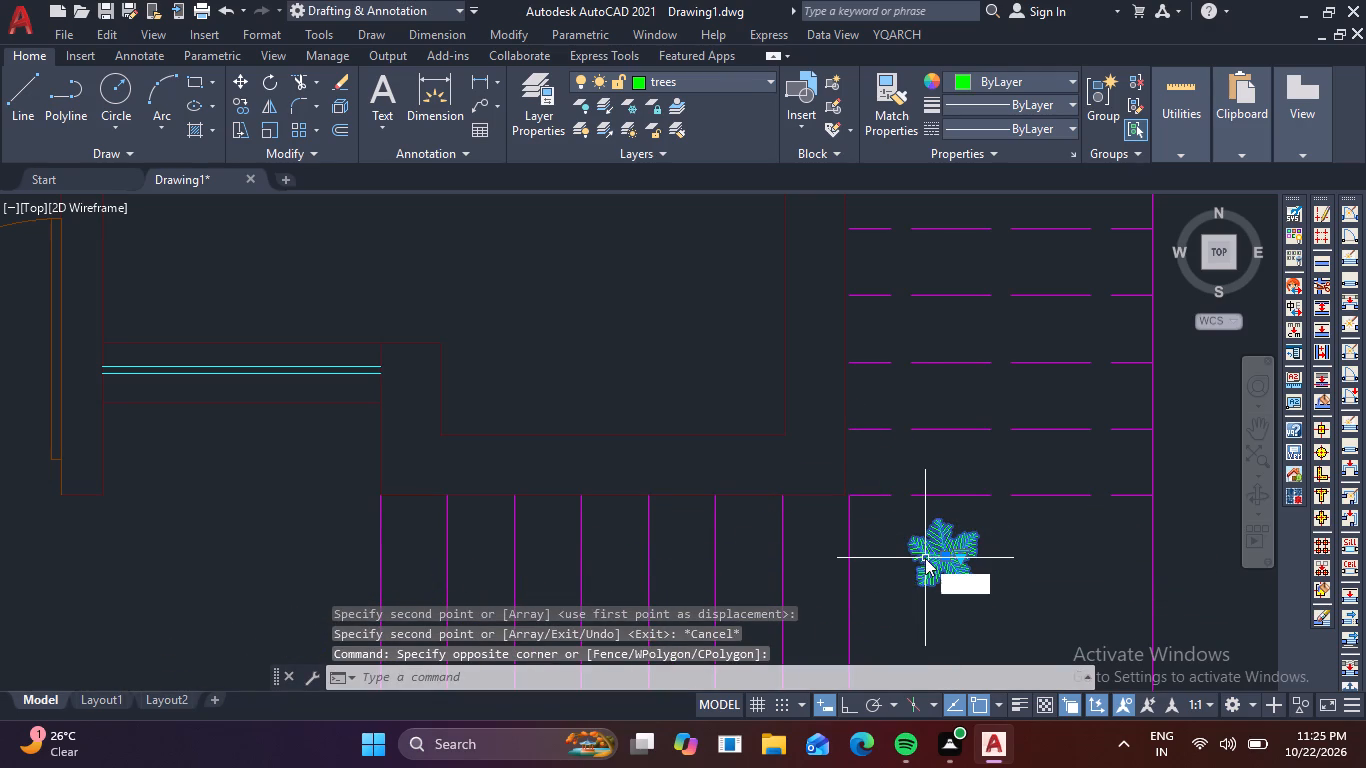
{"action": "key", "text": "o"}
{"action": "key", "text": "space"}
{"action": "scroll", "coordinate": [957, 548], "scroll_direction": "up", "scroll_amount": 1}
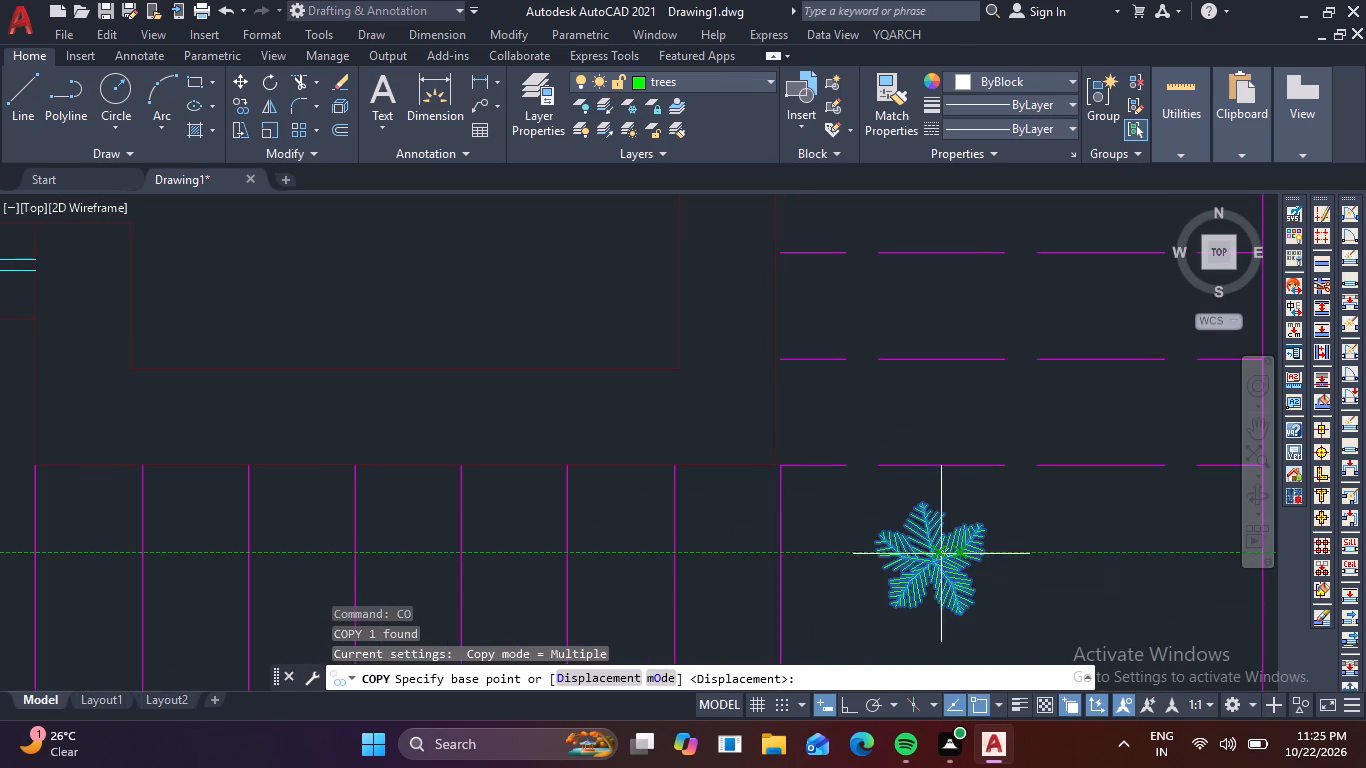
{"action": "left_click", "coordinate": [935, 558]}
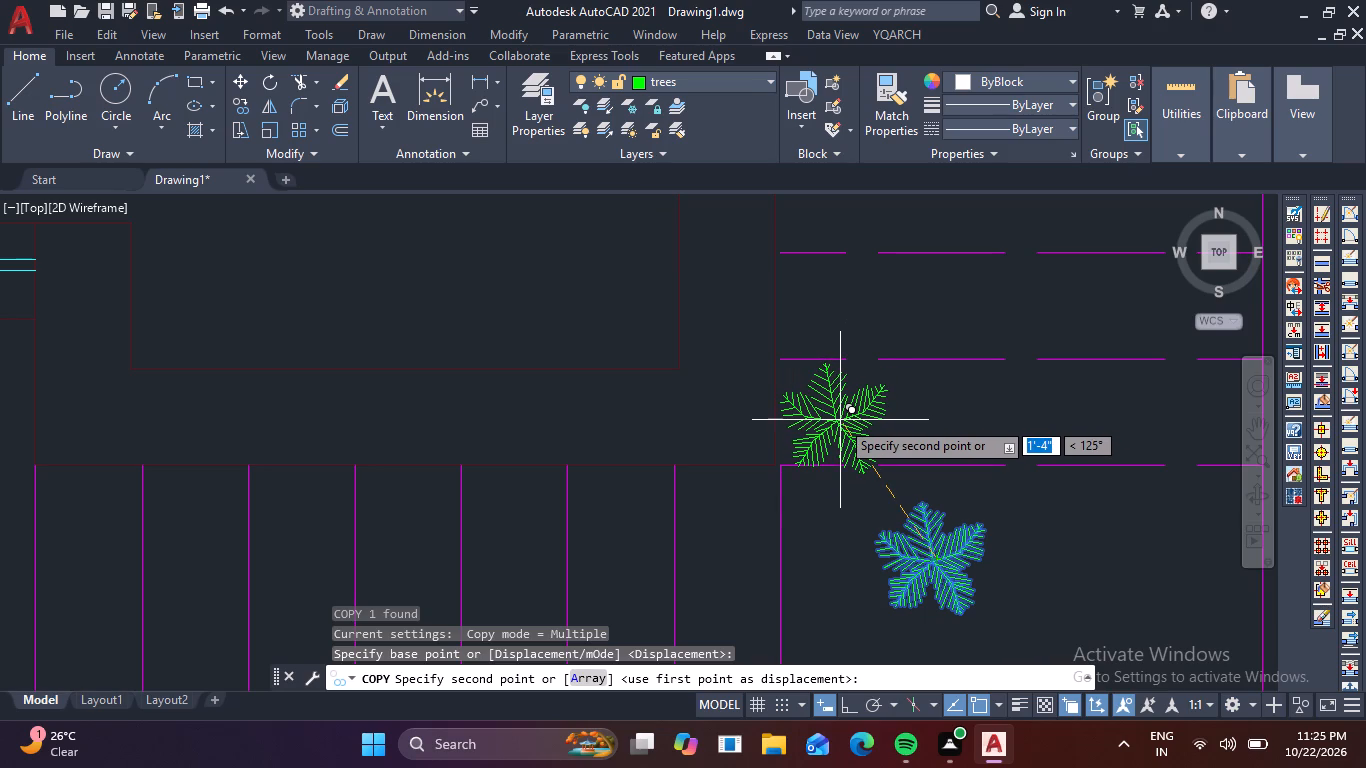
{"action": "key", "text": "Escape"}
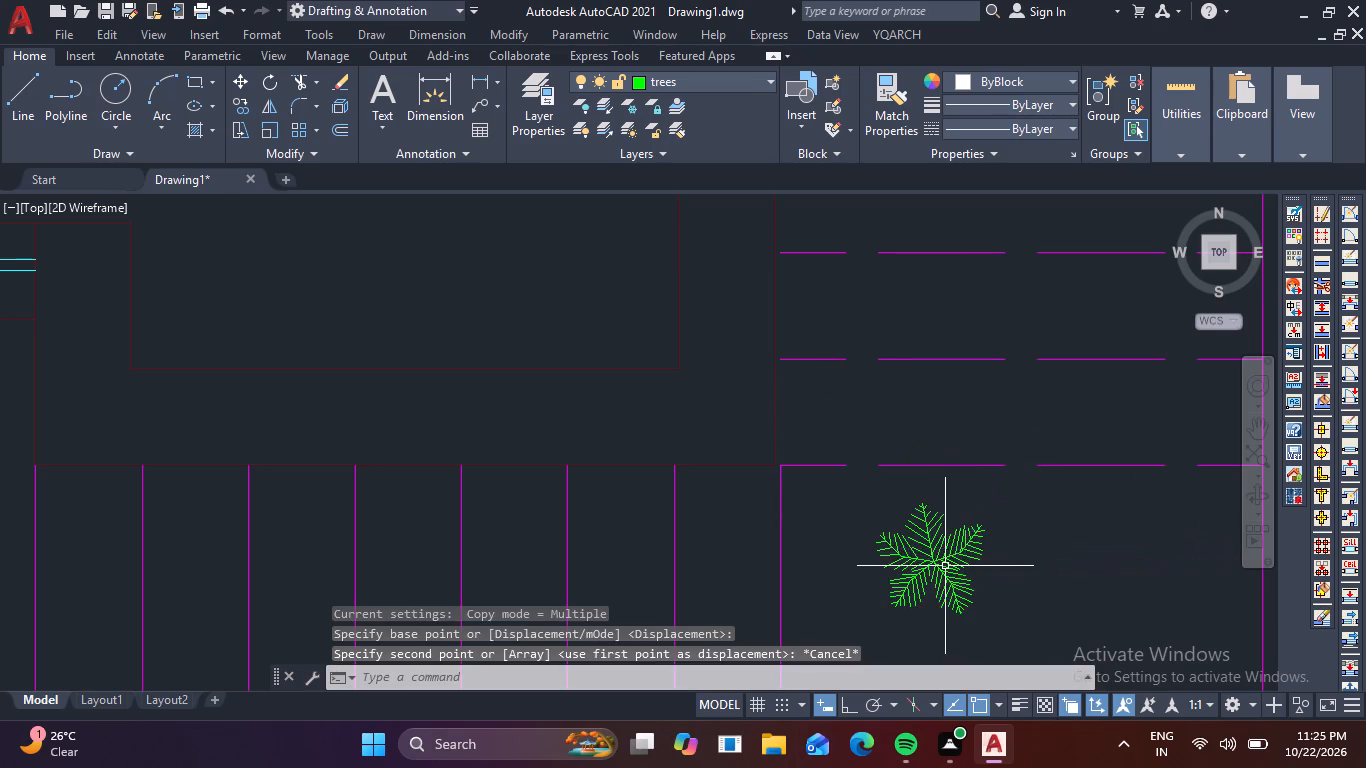
Scale the tree on the staircase's corner landing down slightly, freehand, about its centre.
{"action": "left_click", "coordinate": [942, 556]}
{"action": "type", "text": "sc"}
{"action": "key", "text": "space"}
{"action": "scroll", "coordinate": [941, 570], "scroll_direction": "up", "scroll_amount": 2}
{"action": "left_click", "coordinate": [929, 561]}
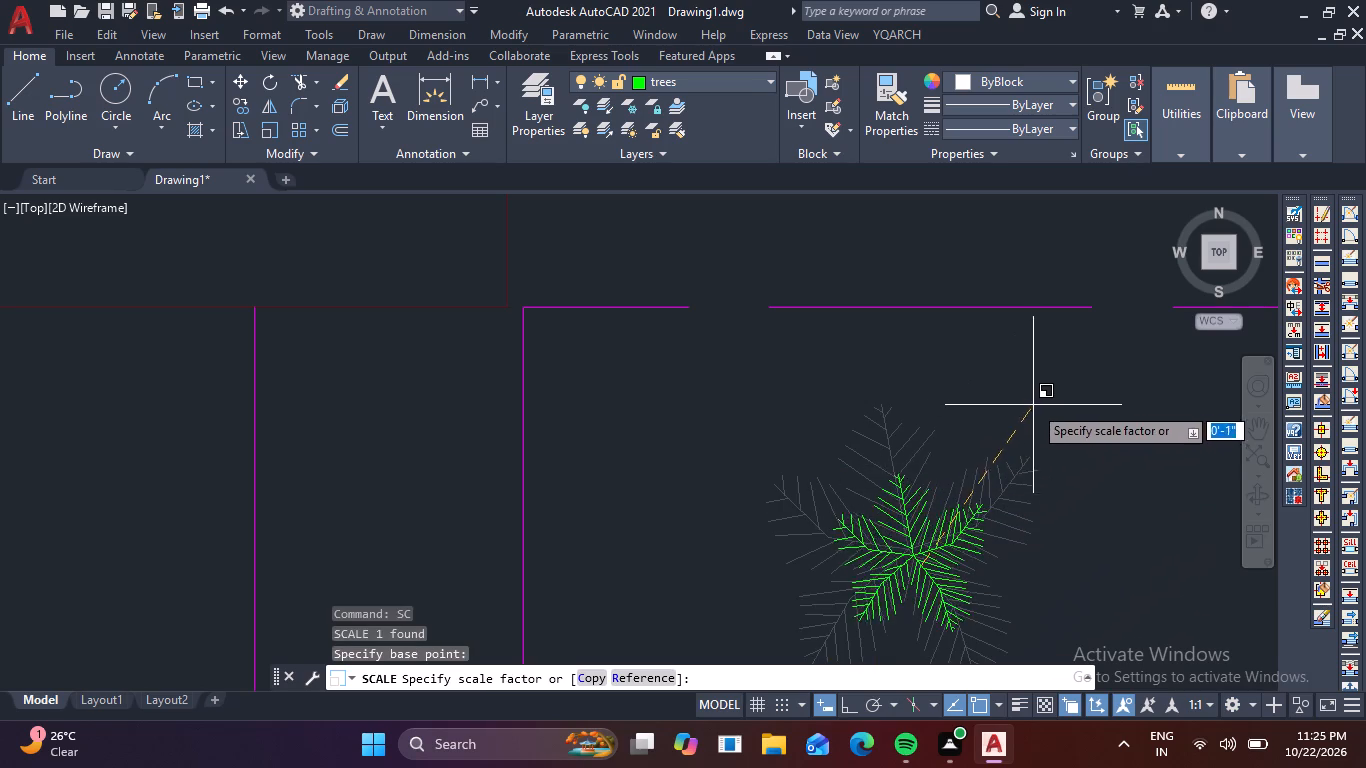
{"action": "left_click", "coordinate": [1056, 278]}
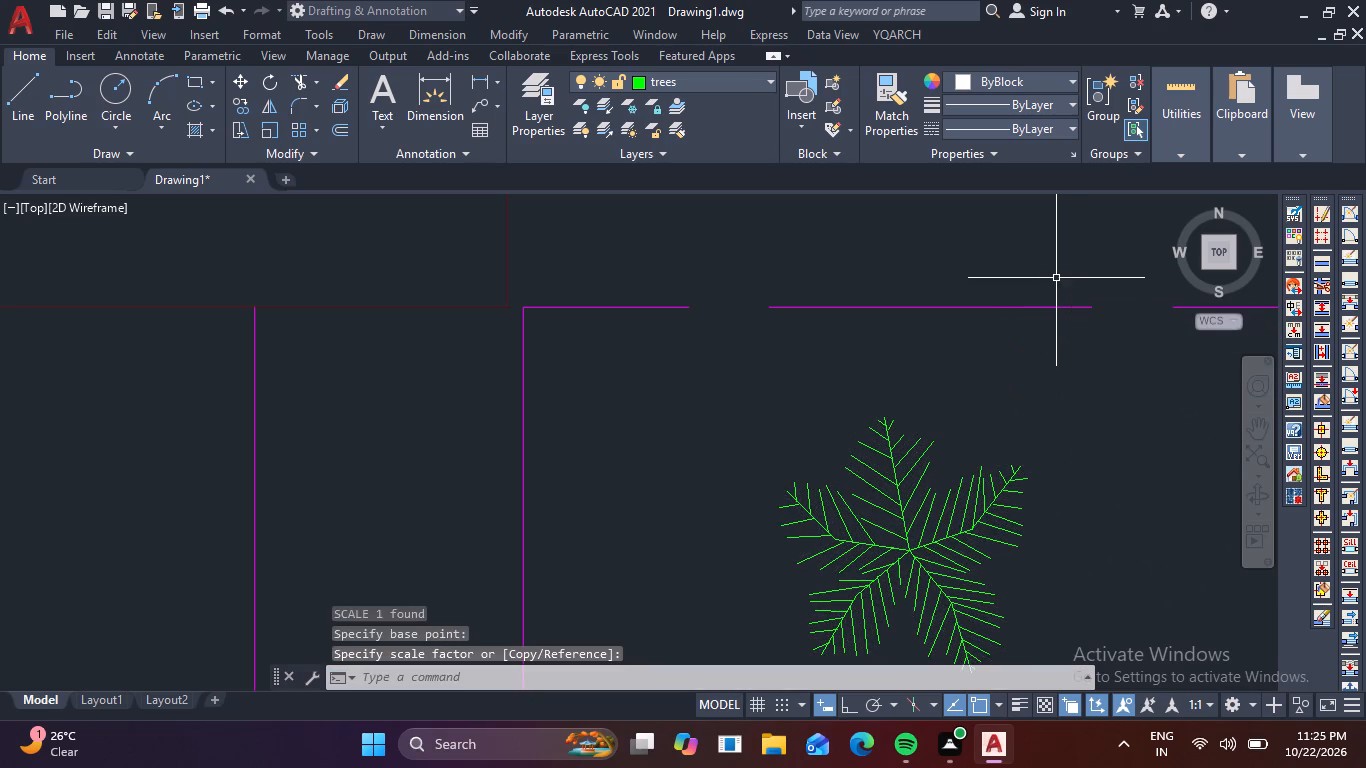
Copy the resized tree from its centre onto the wall-side ends of the first three treads beyond the corner landing, starting about 1'-5" away.
{"action": "scroll", "coordinate": [972, 502], "scroll_direction": "down", "scroll_amount": 2}
{"action": "left_click", "coordinate": [1000, 545]}
{"action": "left_click", "coordinate": [940, 501]}
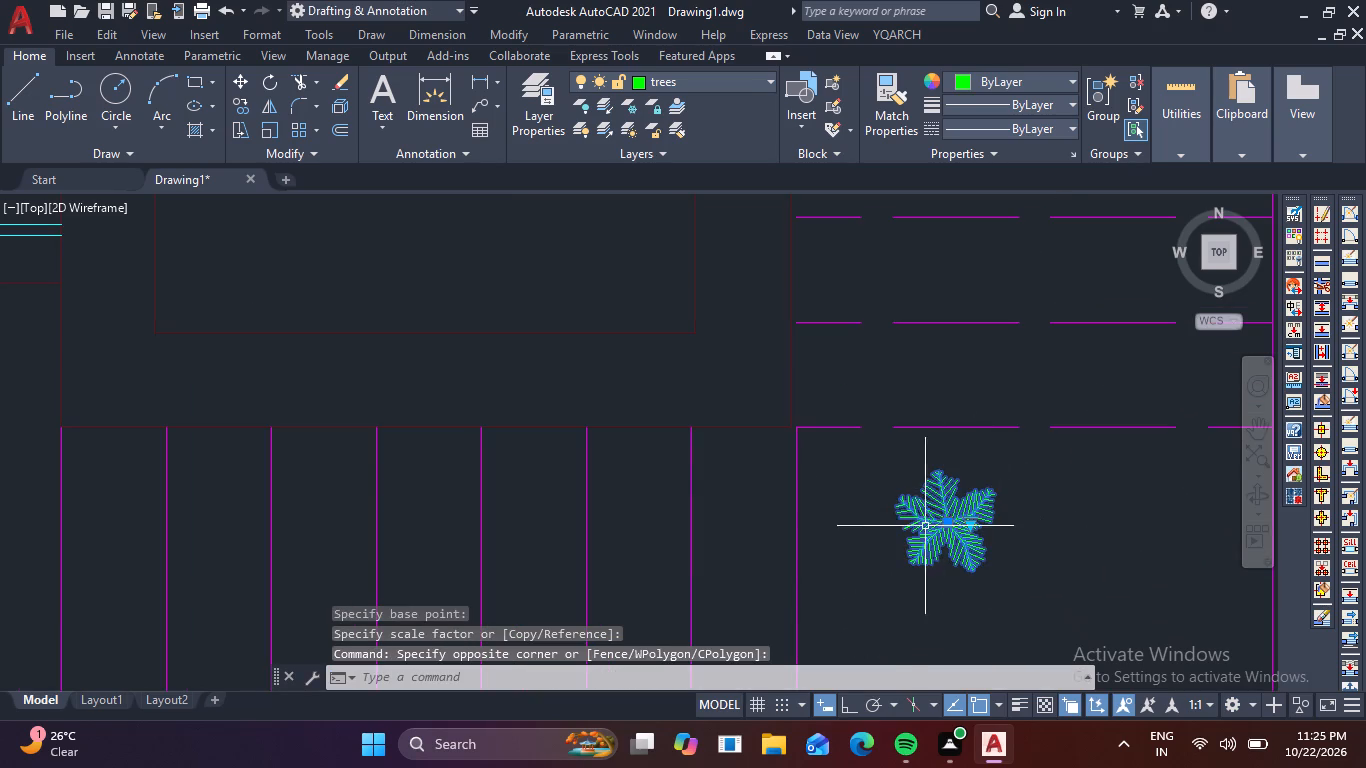
{"action": "key", "text": "c"}
{"action": "key", "text": "o"}
{"action": "key", "text": "space"}
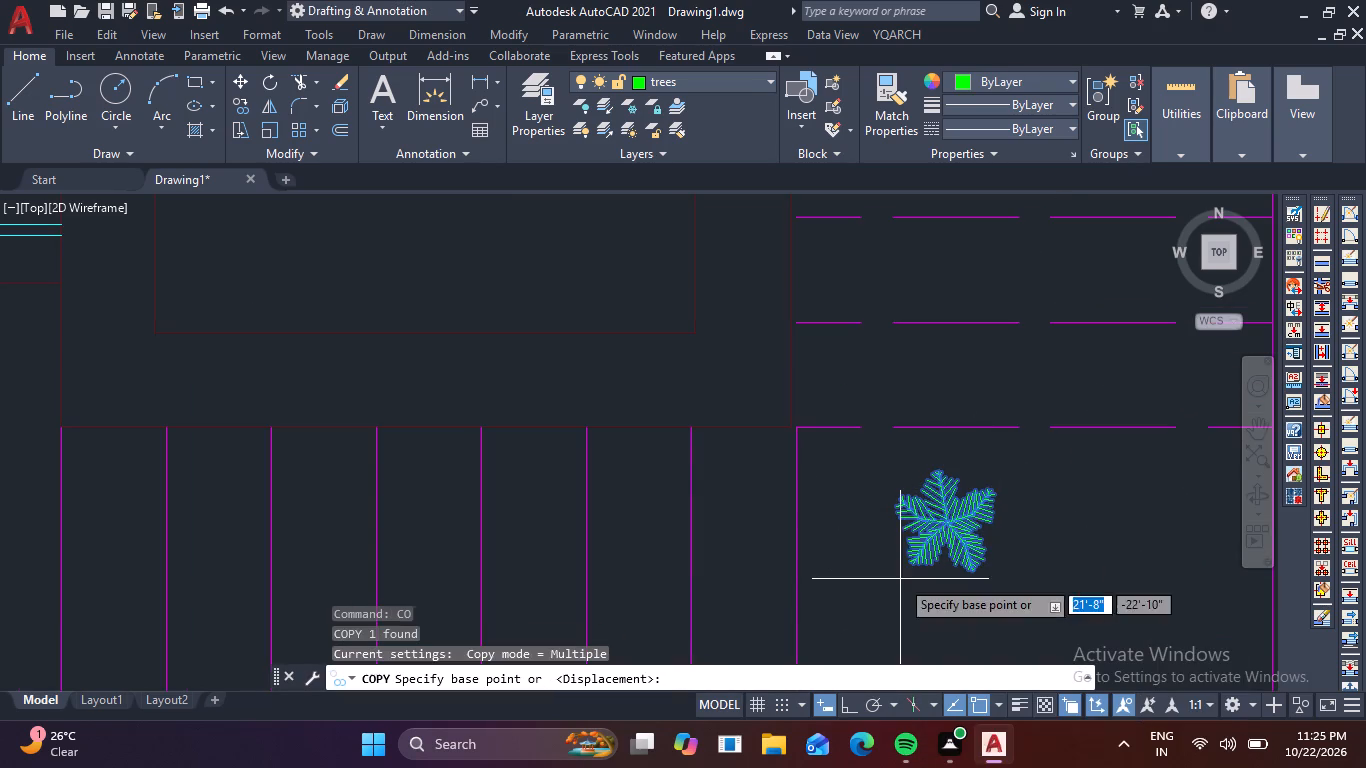
{"action": "left_click", "coordinate": [948, 524]}
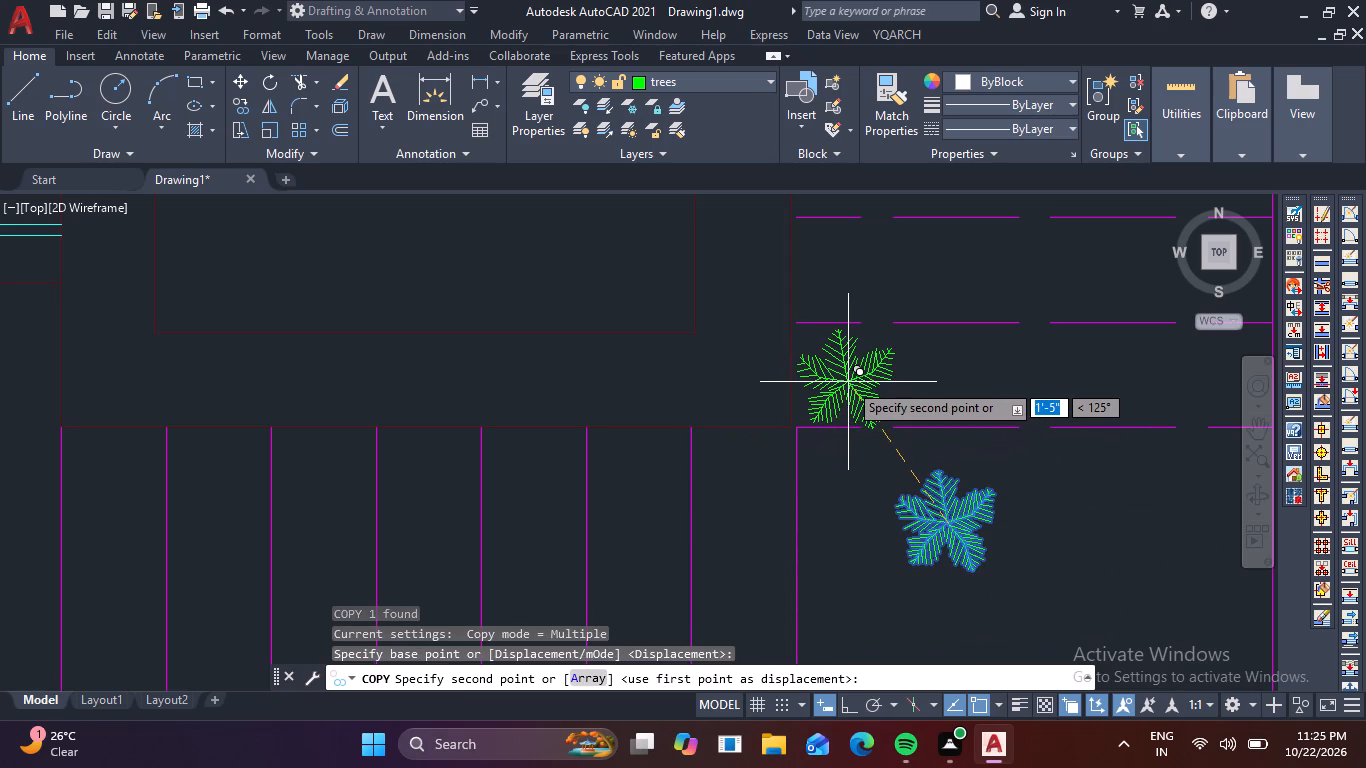
{"action": "left_click", "coordinate": [848, 382]}
{"action": "middle_click_drag", "start_coordinate": [917, 380], "coordinate": [901, 437]}
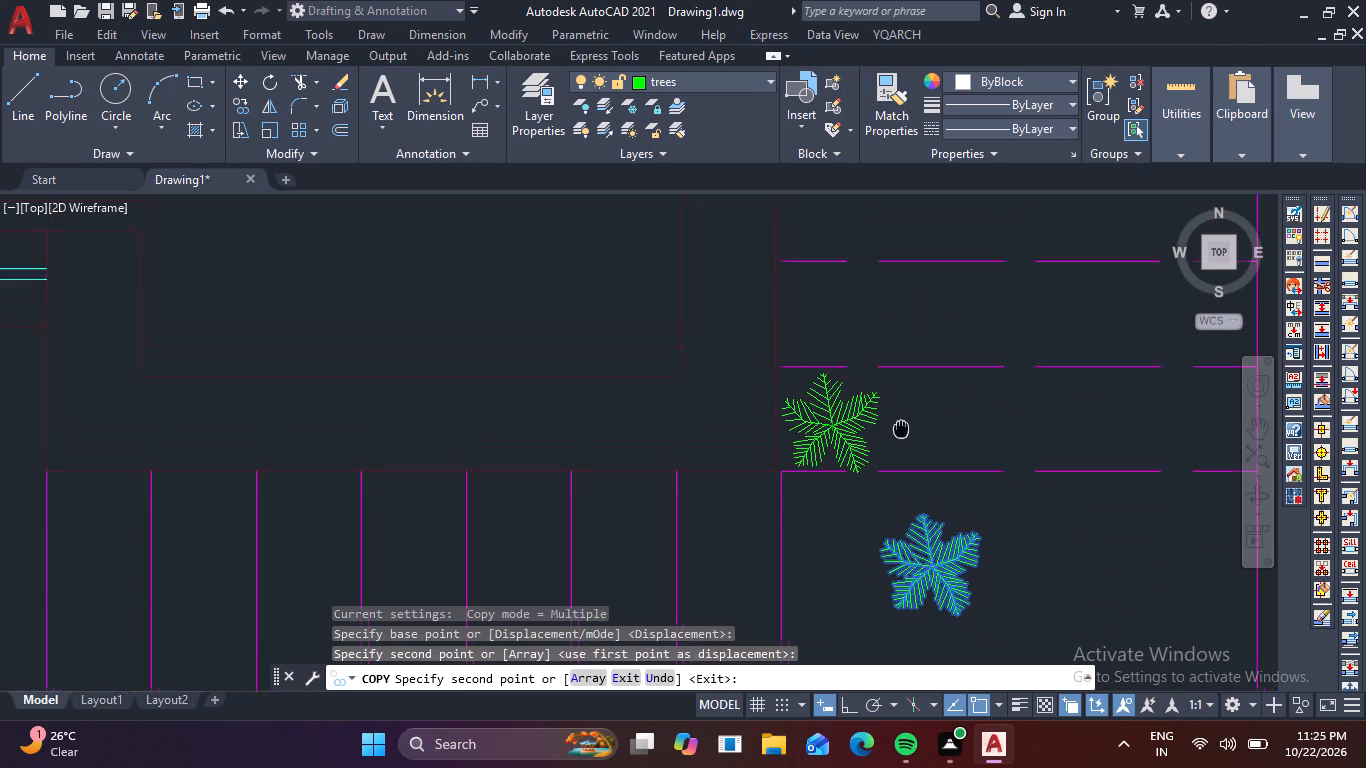
{"action": "middle_click_drag", "start_coordinate": [901, 437], "coordinate": [898, 466]}
{"action": "middle_click_drag", "start_coordinate": [838, 367], "coordinate": [818, 417]}
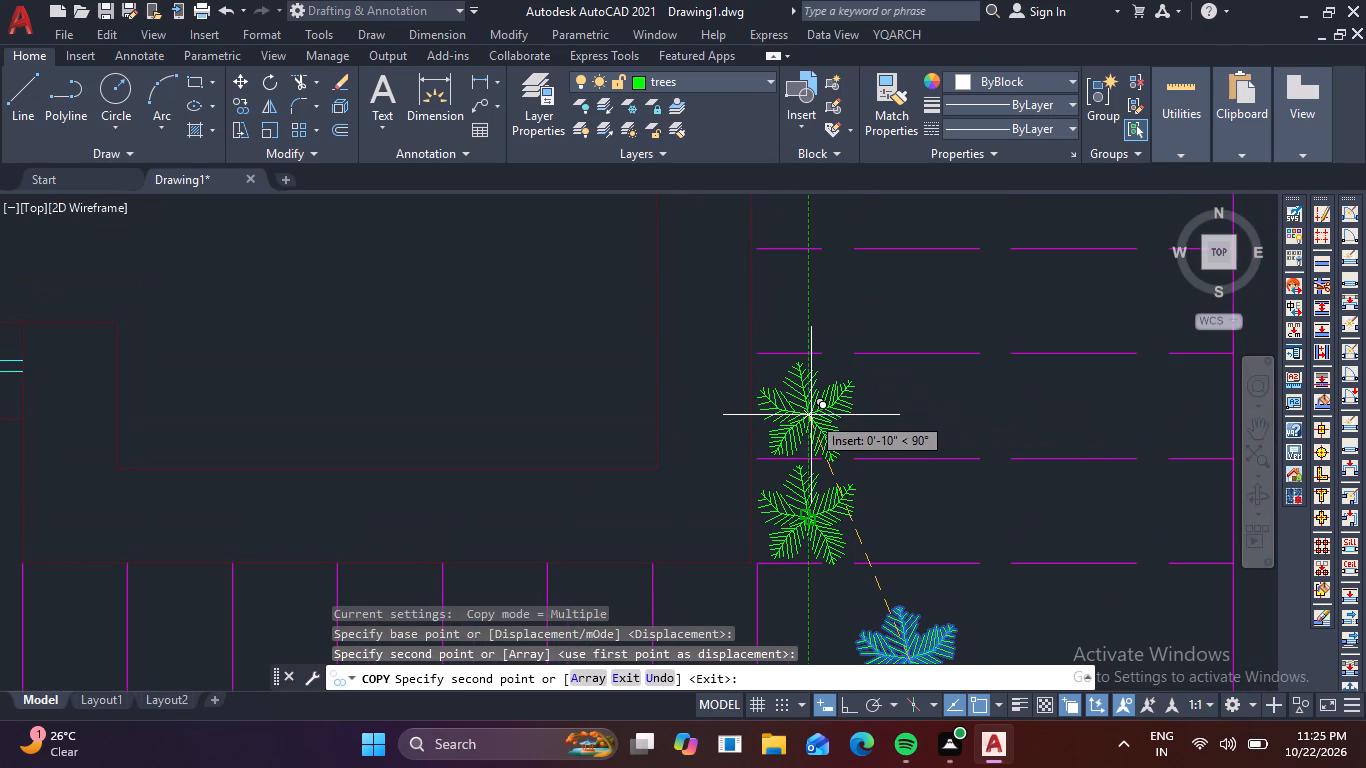
{"action": "left_click", "coordinate": [807, 415]}
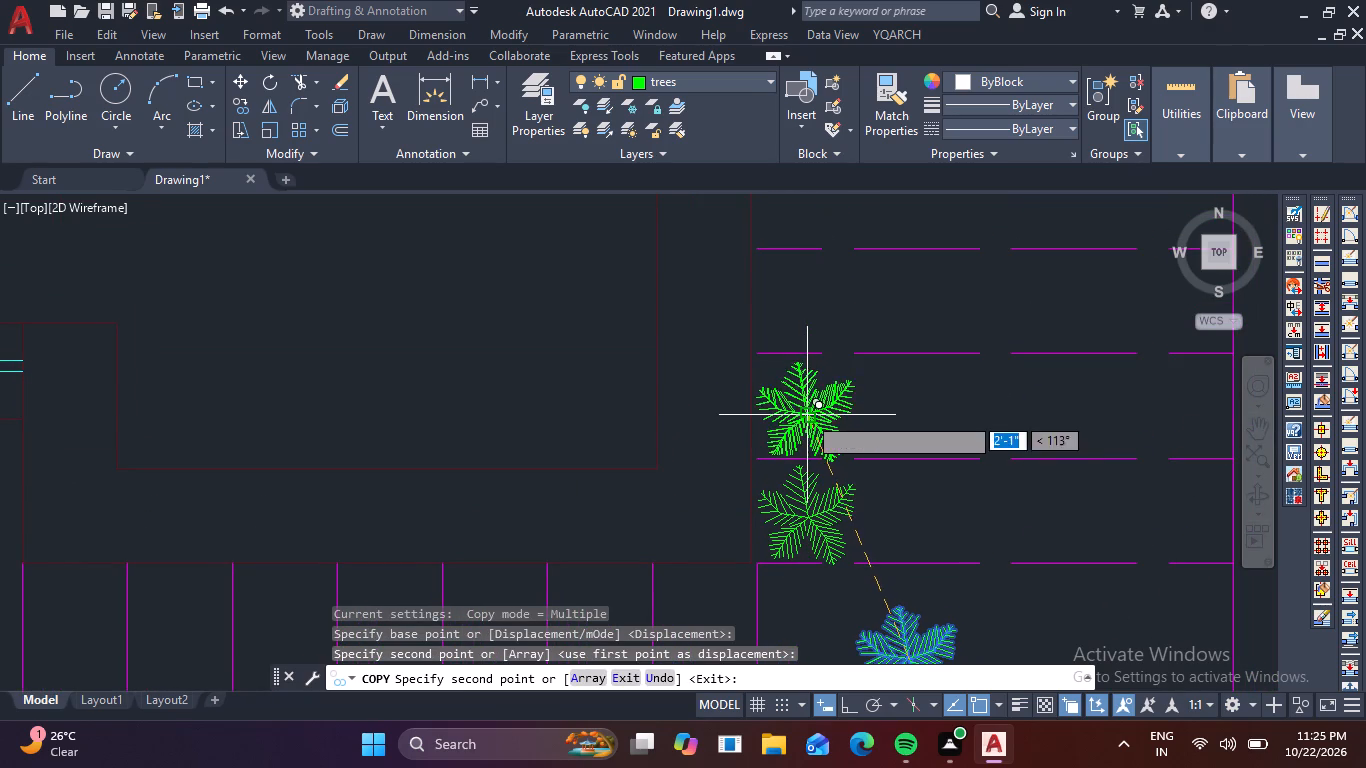
{"action": "middle_click_drag", "start_coordinate": [900, 415], "coordinate": [923, 509]}
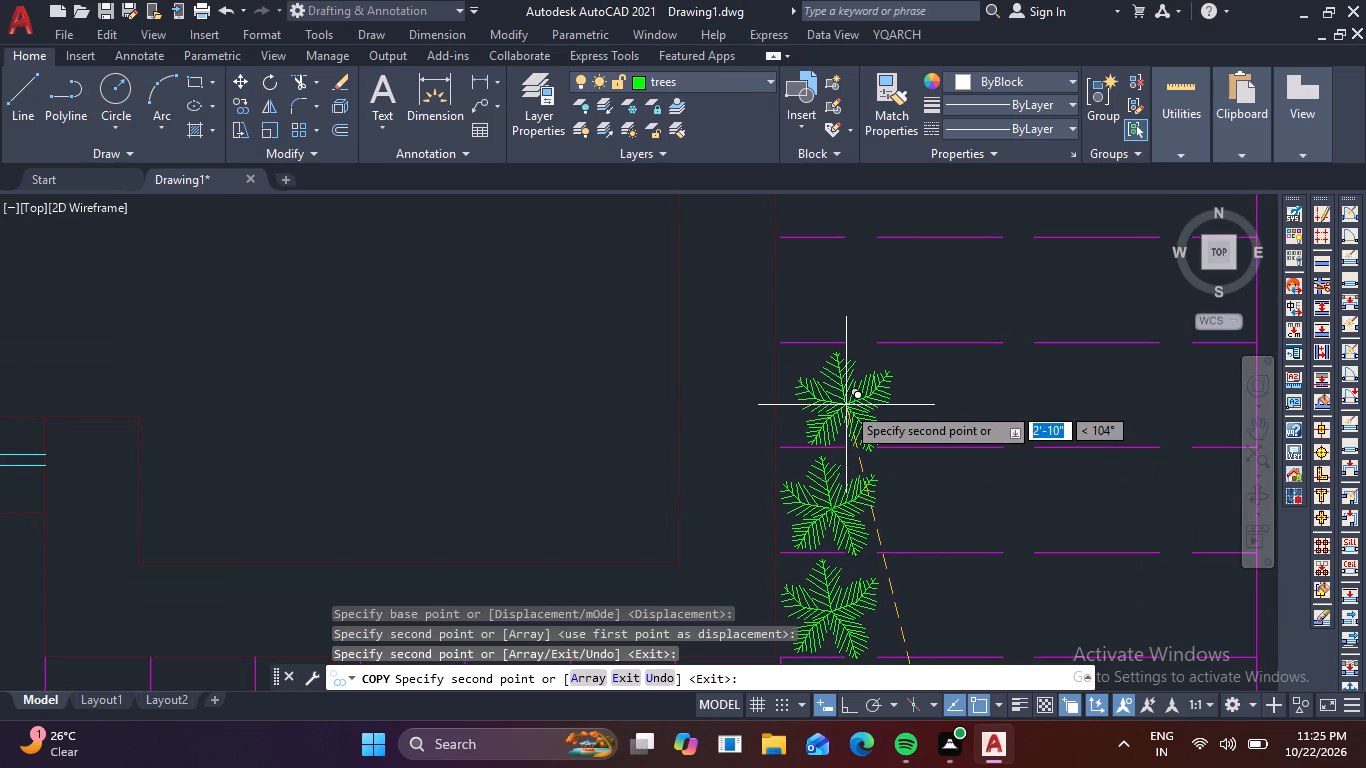
{"action": "left_click", "coordinate": [839, 401]}
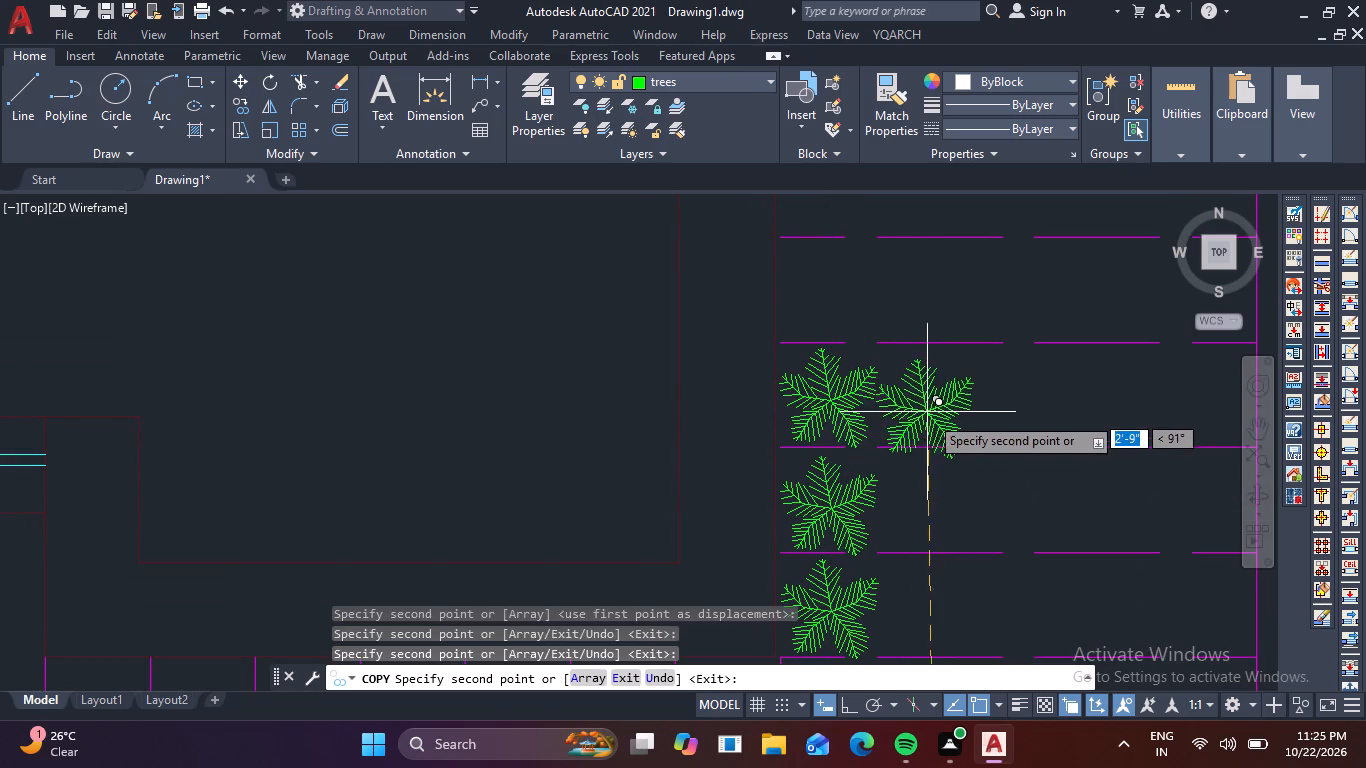
Place three more tree copies on the following treads along the house wall, about 3'-9", 4'-7" and 5'-4" from the landing tree.
{"action": "middle_click_drag", "start_coordinate": [934, 461], "coordinate": [882, 628]}
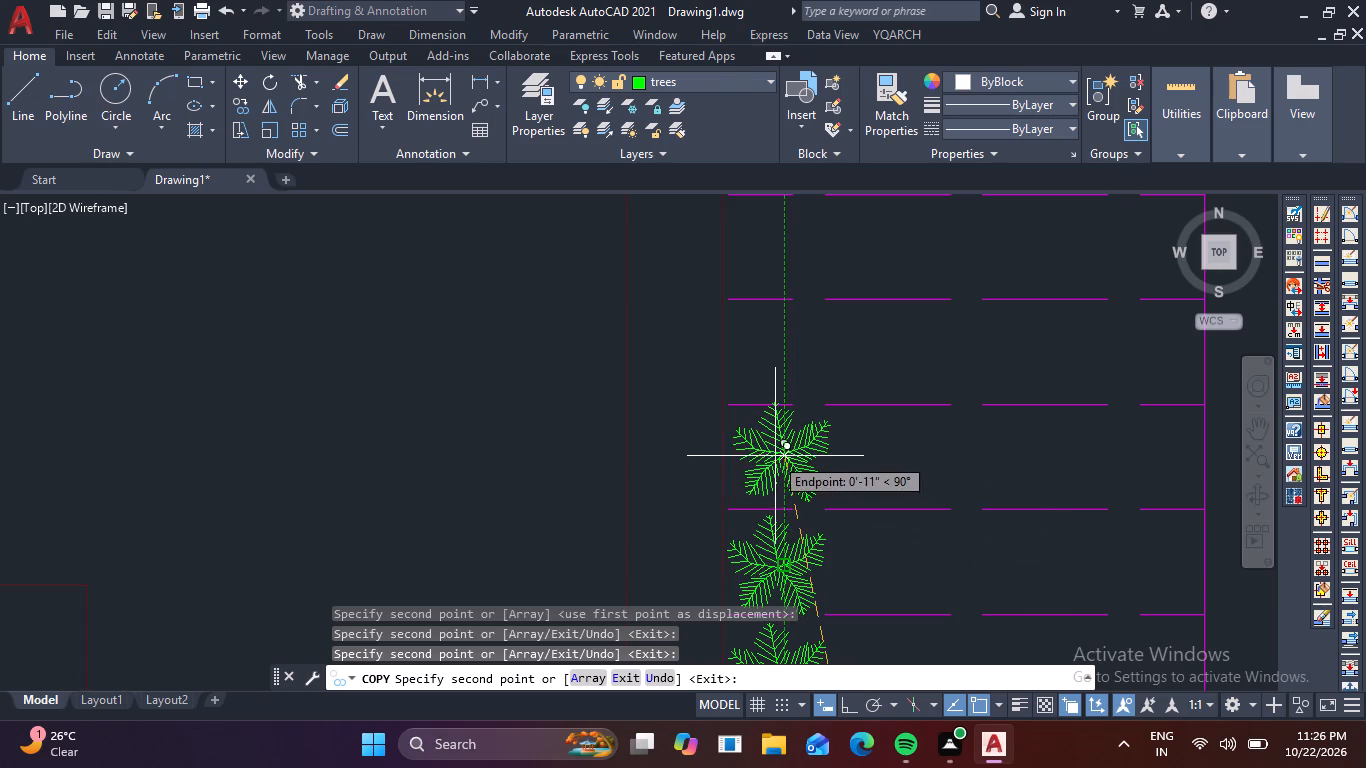
{"action": "scroll", "coordinate": [775, 464], "scroll_direction": "up", "scroll_amount": 2}
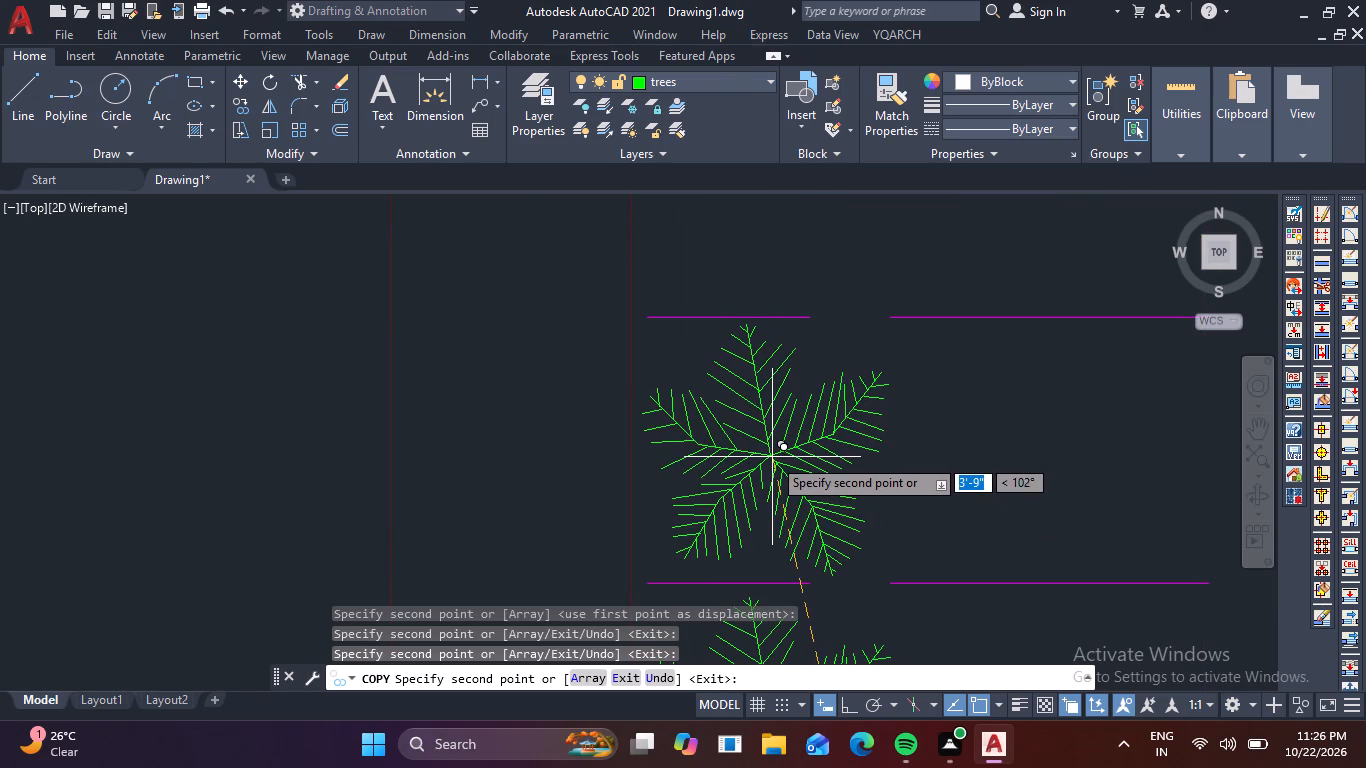
{"action": "left_click", "coordinate": [772, 457]}
{"action": "middle_click_drag", "start_coordinate": [851, 482], "coordinate": [877, 711]}
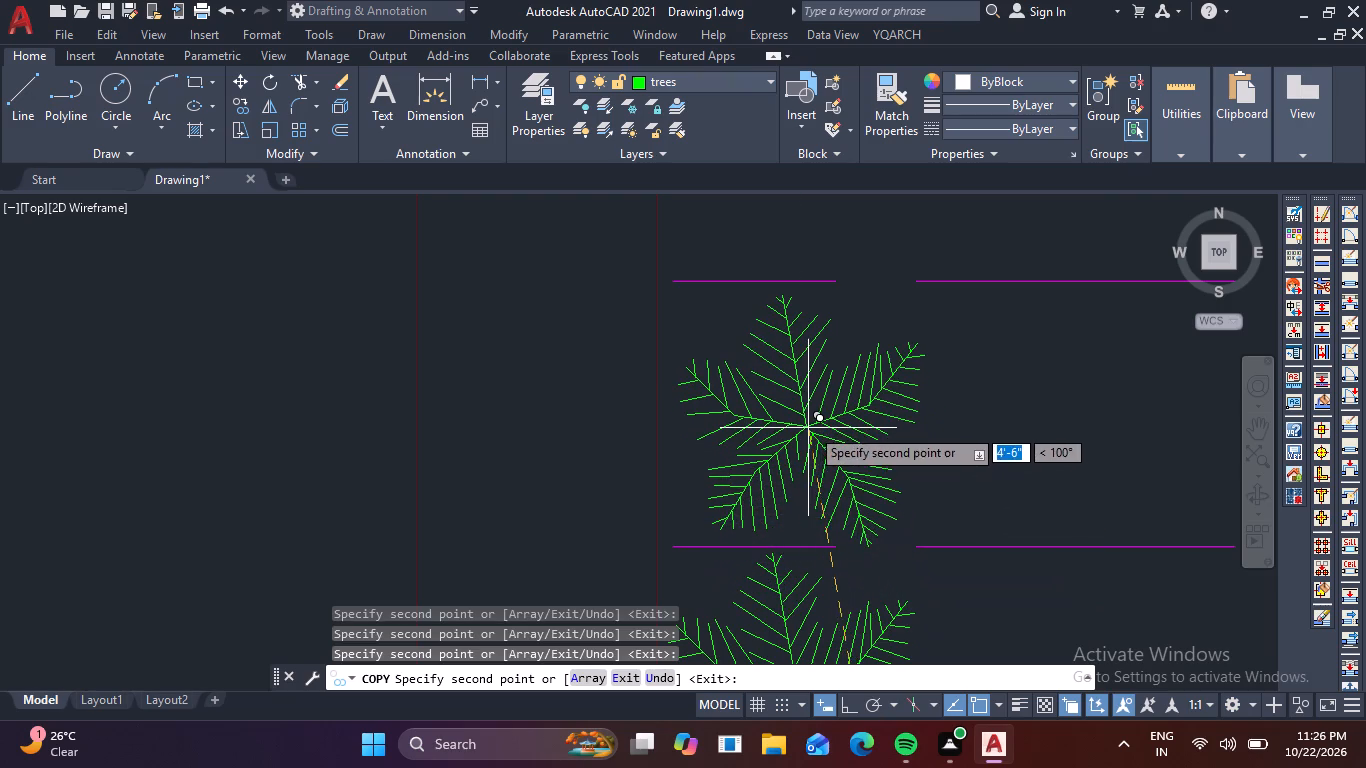
{"action": "left_click", "coordinate": [807, 416]}
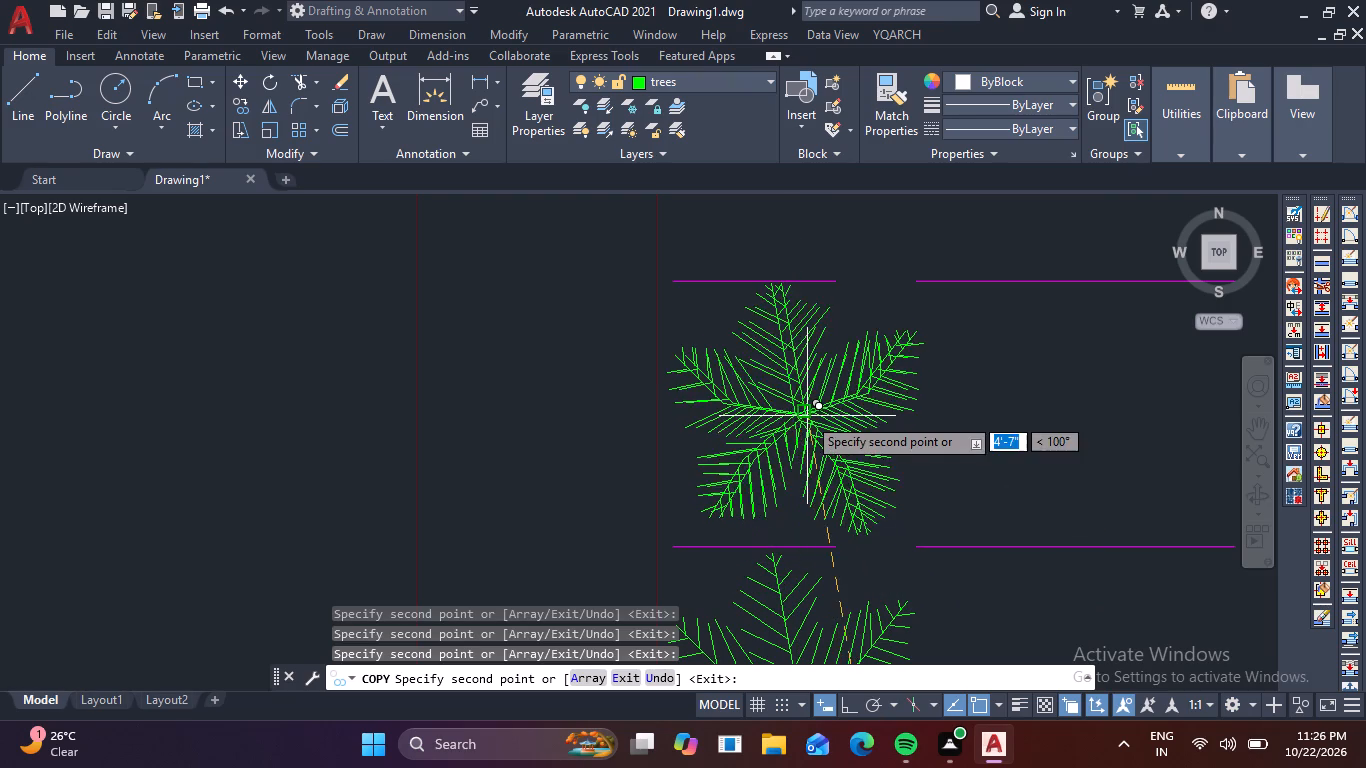
{"action": "middle_click_drag", "start_coordinate": [888, 403], "coordinate": [871, 709]}
{"action": "scroll", "coordinate": [866, 561], "scroll_direction": "down", "scroll_amount": 2}
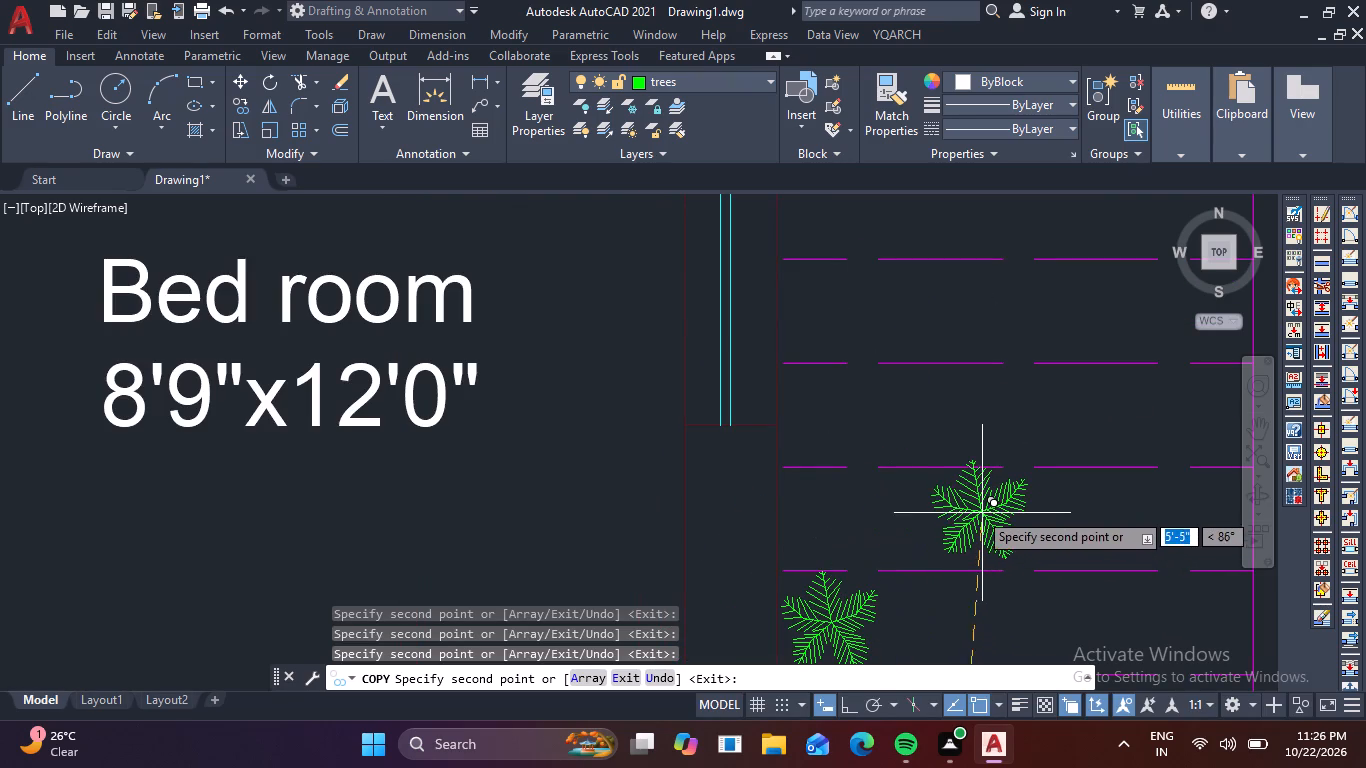
{"action": "scroll", "coordinate": [824, 521], "scroll_direction": "up", "scroll_amount": 2}
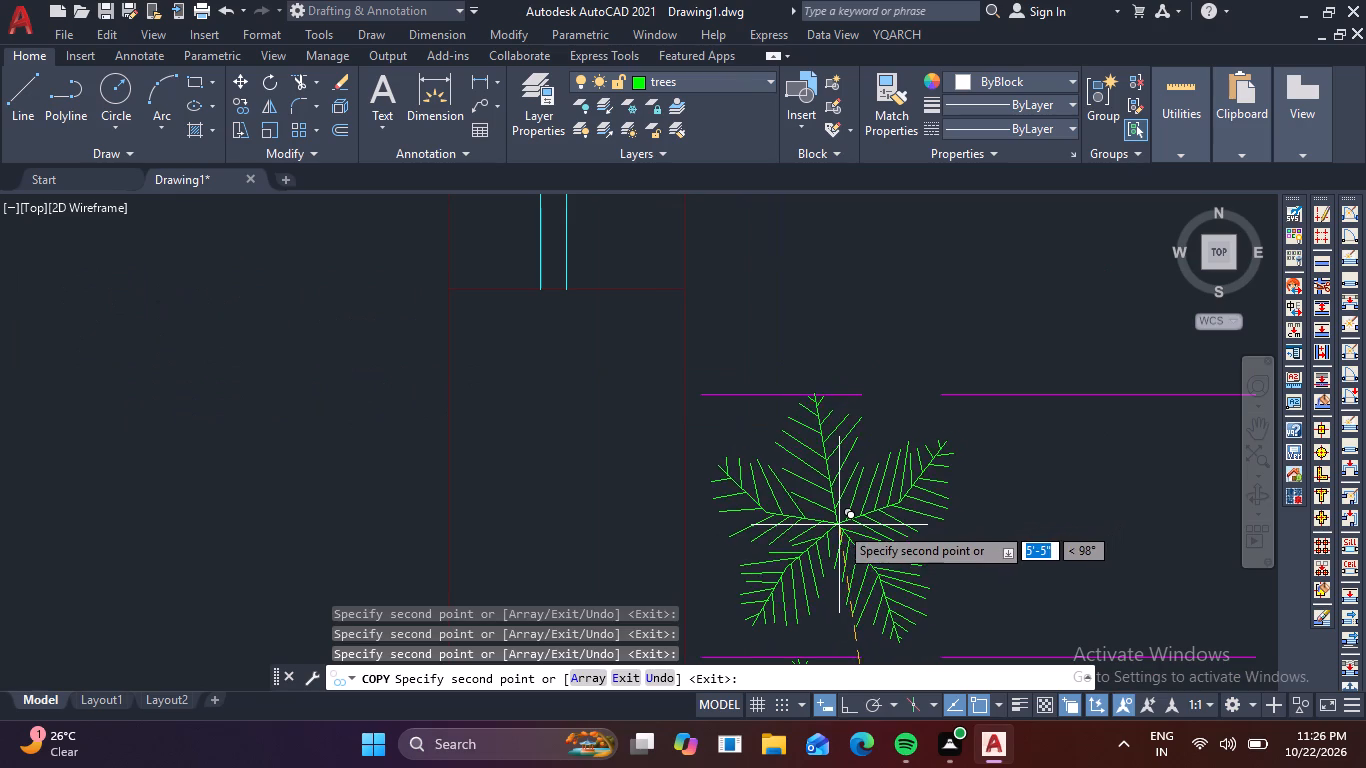
{"action": "middle_click_drag", "start_coordinate": [839, 525], "coordinate": [825, 468]}
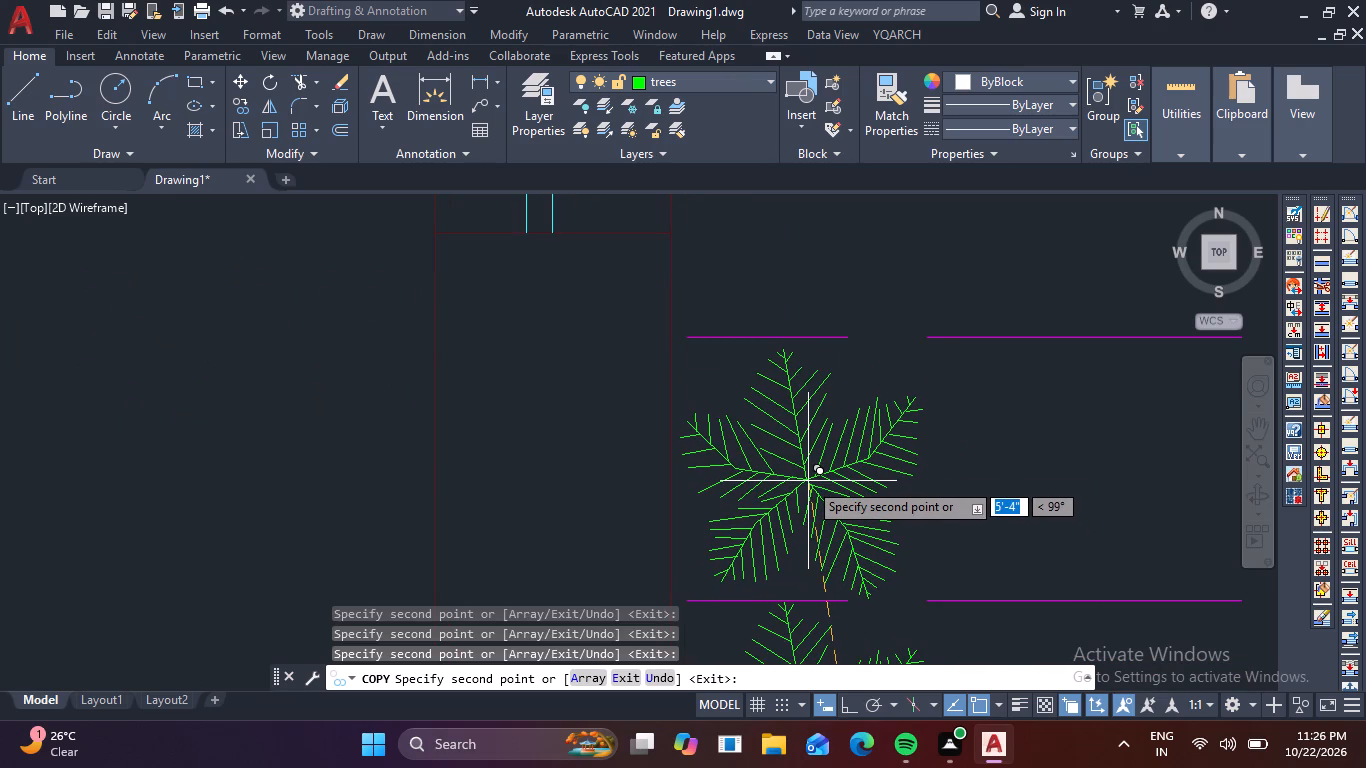
{"action": "left_click", "coordinate": [808, 481]}
Continue the tree row beside the bedroom window with three copies about 6'-2", 7'-0" and 7'-10" from the landing tree.
{"action": "middle_click_drag", "start_coordinate": [941, 431], "coordinate": [948, 547]}
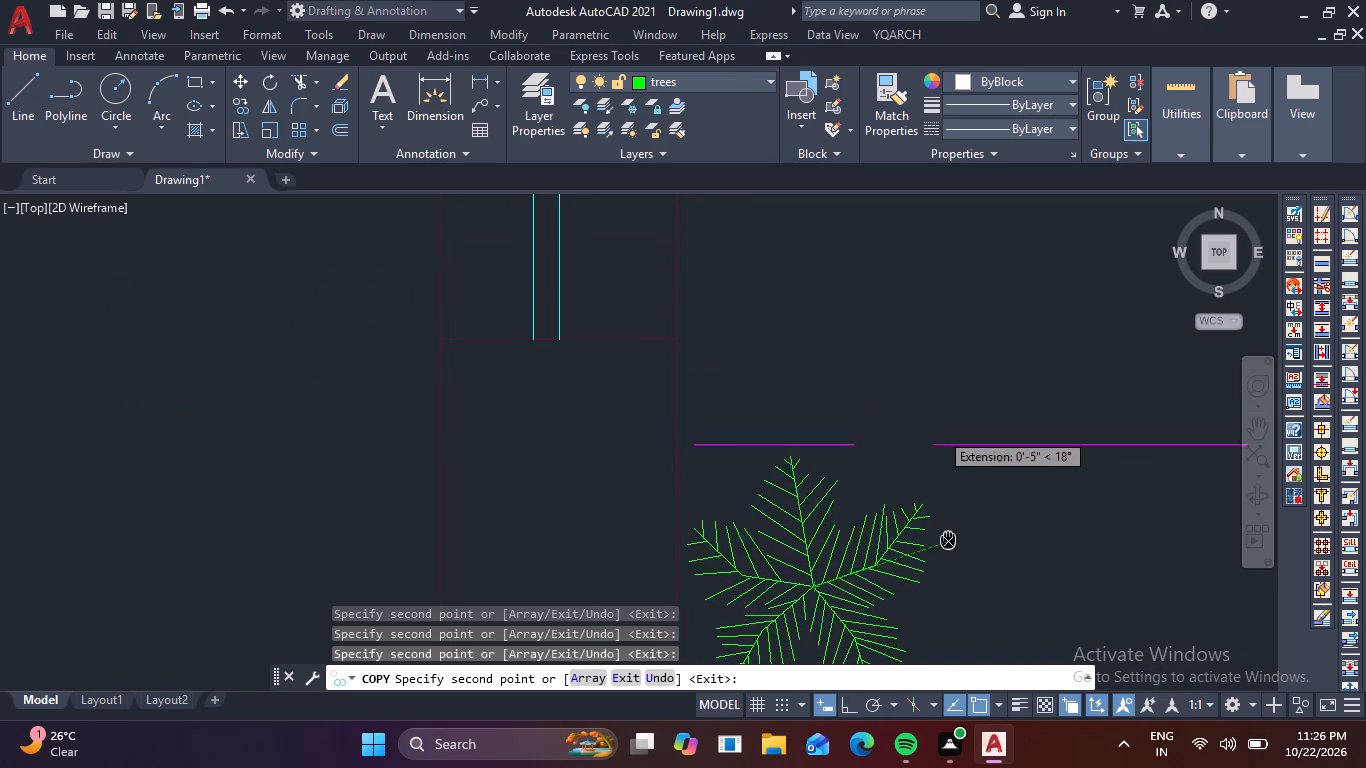
{"action": "middle_click_drag", "start_coordinate": [948, 547], "coordinate": [942, 590]}
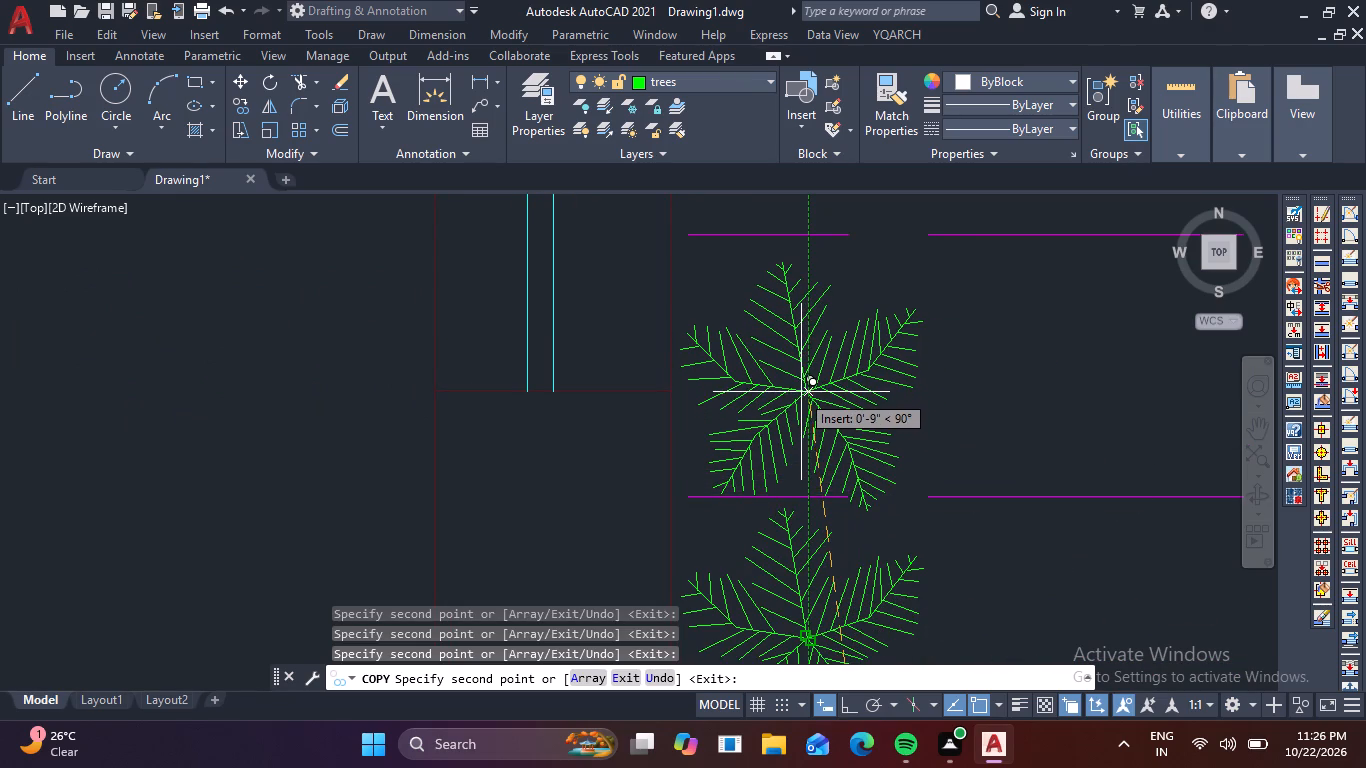
{"action": "left_click", "coordinate": [803, 384]}
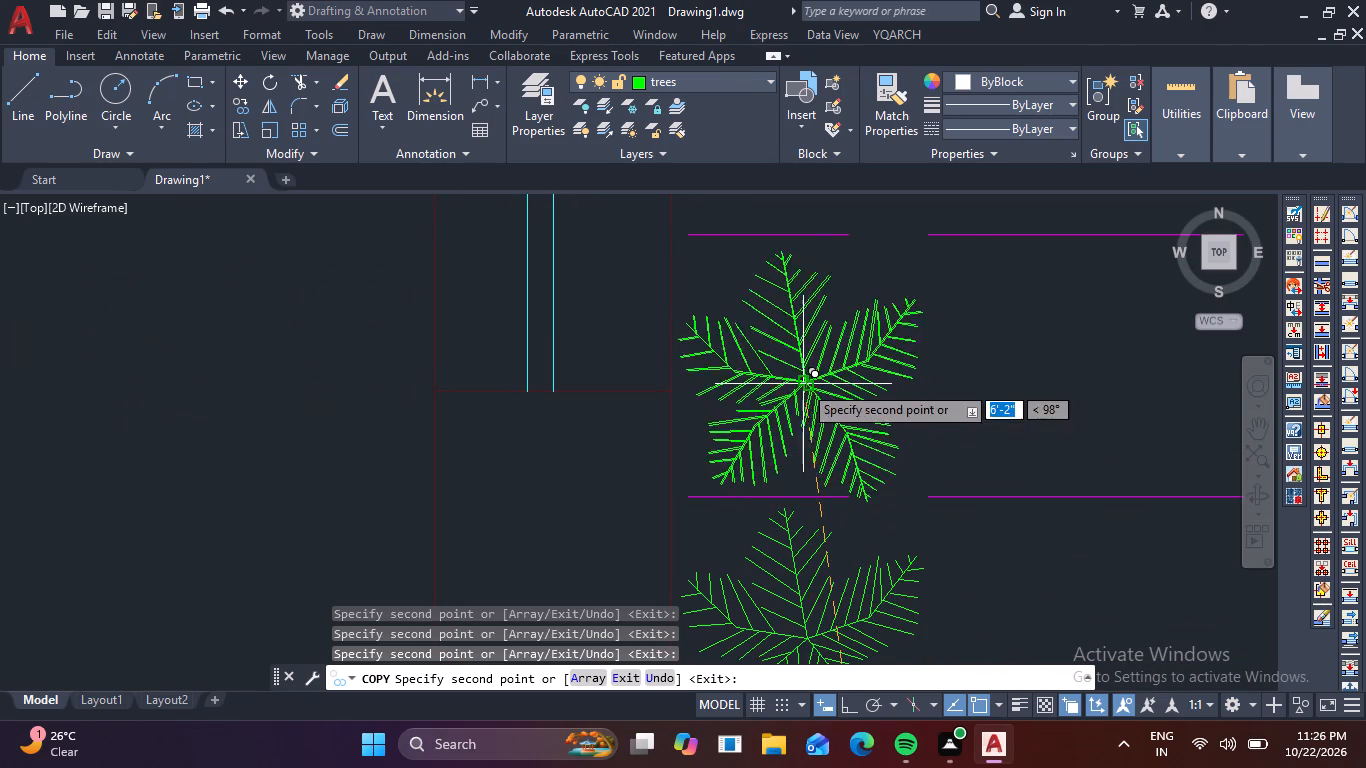
{"action": "middle_click_drag", "start_coordinate": [994, 348], "coordinate": [922, 699]}
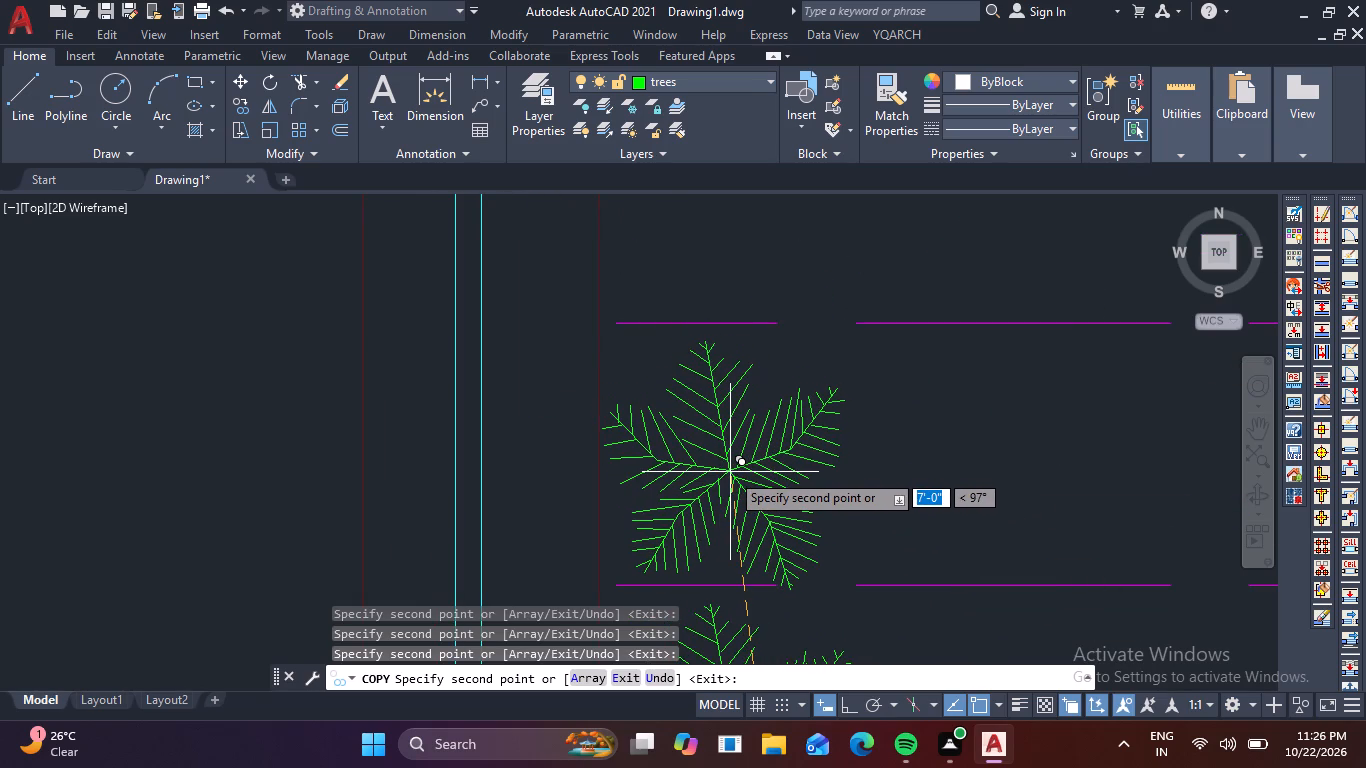
{"action": "left_click", "coordinate": [735, 476]}
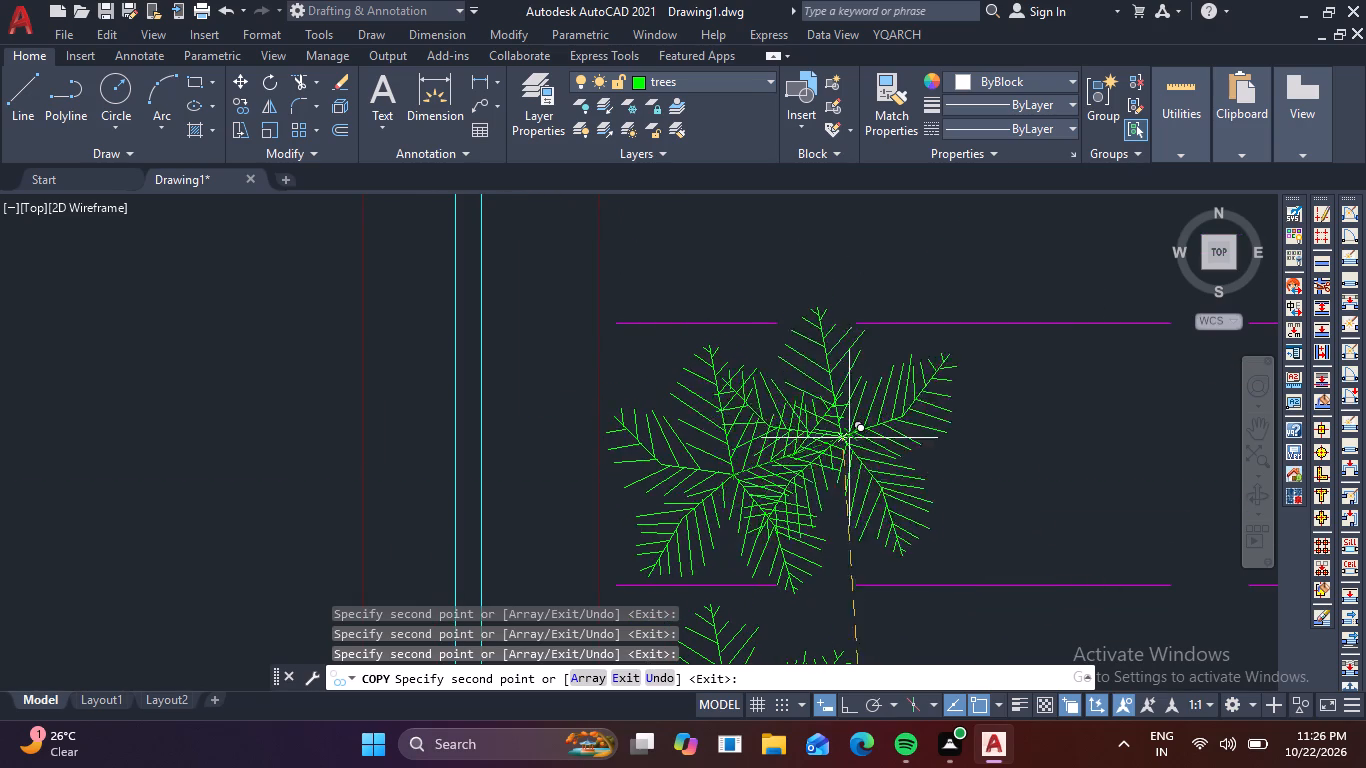
{"action": "middle_click_drag", "start_coordinate": [878, 449], "coordinate": [926, 761]}
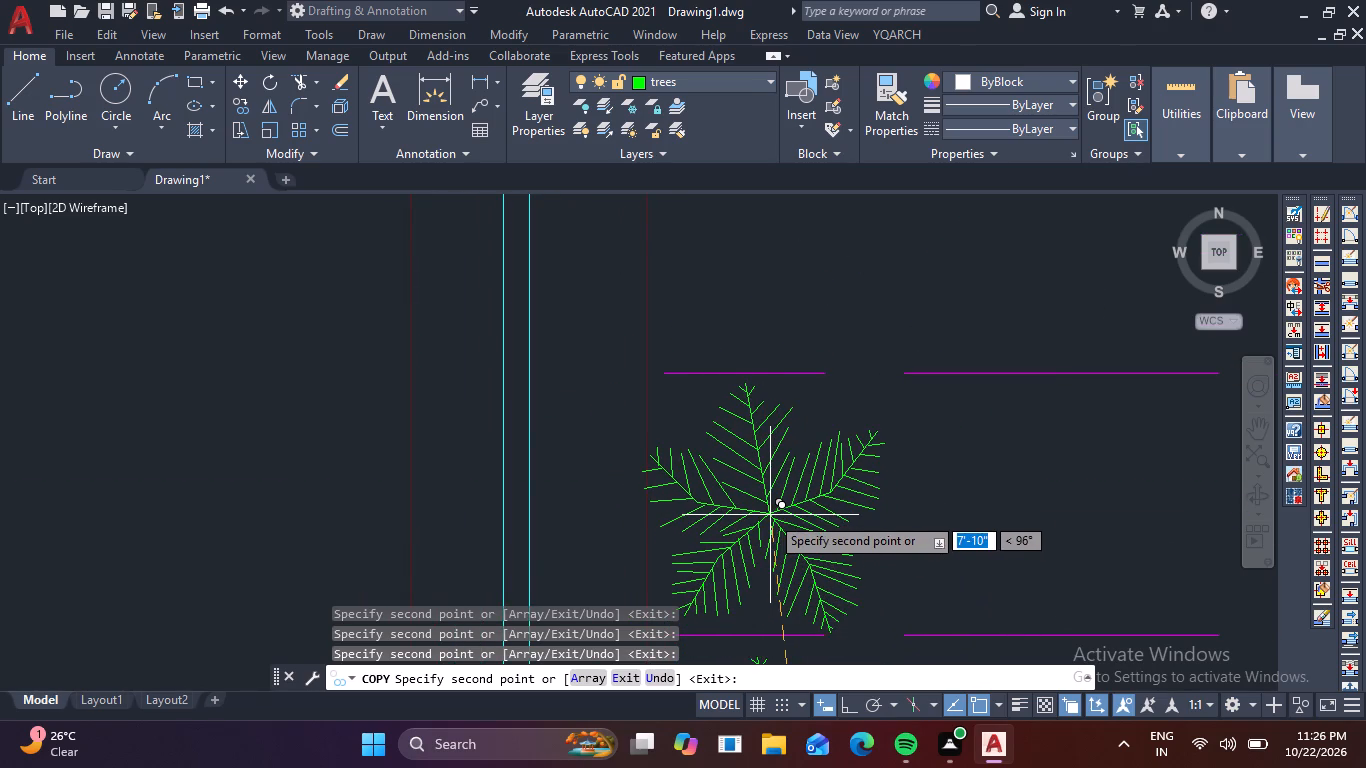
{"action": "left_click", "coordinate": [768, 527]}
Extend the tree row up to the staircase's last tread with four copies about 10" apart, starting about 8'-8" from the landing tree.
{"action": "middle_click_drag", "start_coordinate": [936, 506], "coordinate": [1001, 552]}
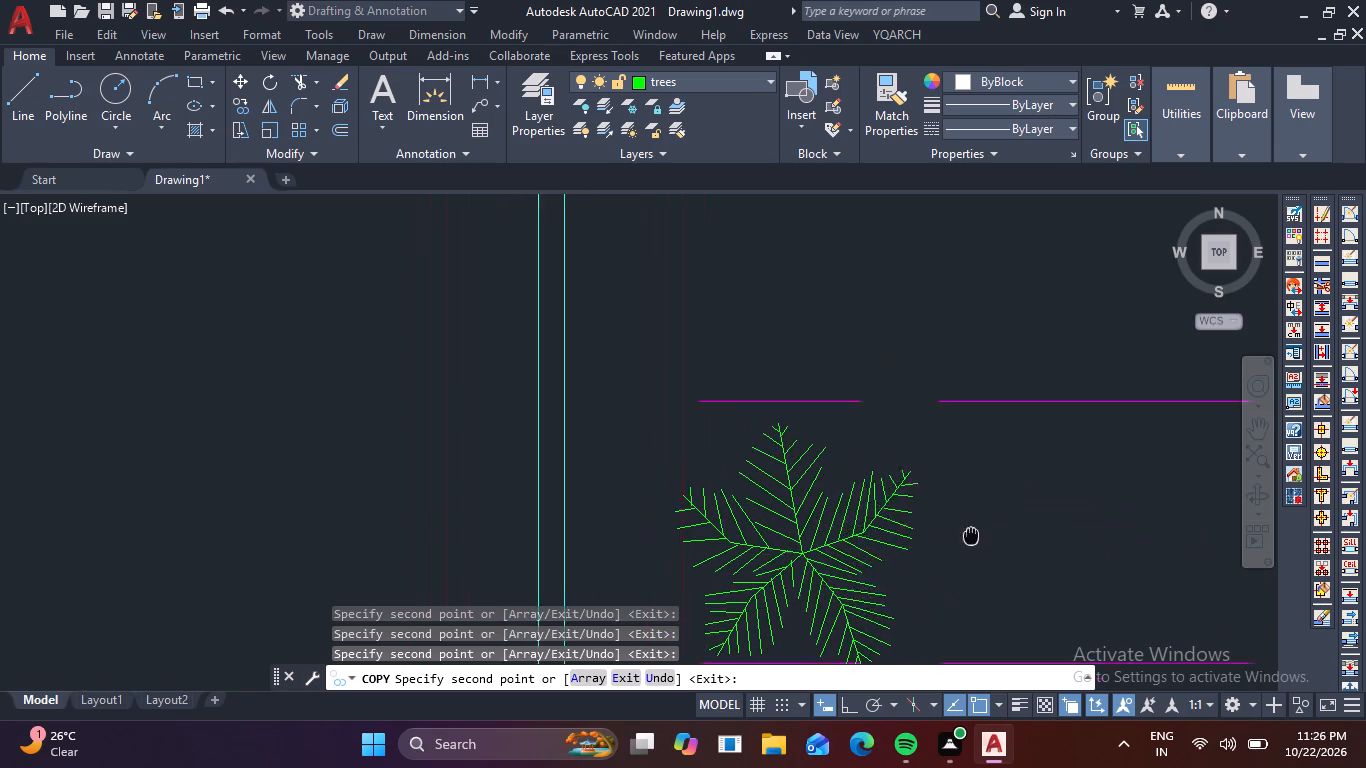
{"action": "middle_click_drag", "start_coordinate": [1001, 552], "coordinate": [1075, 566]}
{"action": "scroll", "coordinate": [1040, 503], "scroll_direction": "down", "scroll_amount": 1}
{"action": "middle_click_drag", "start_coordinate": [1017, 503], "coordinate": [869, 665]}
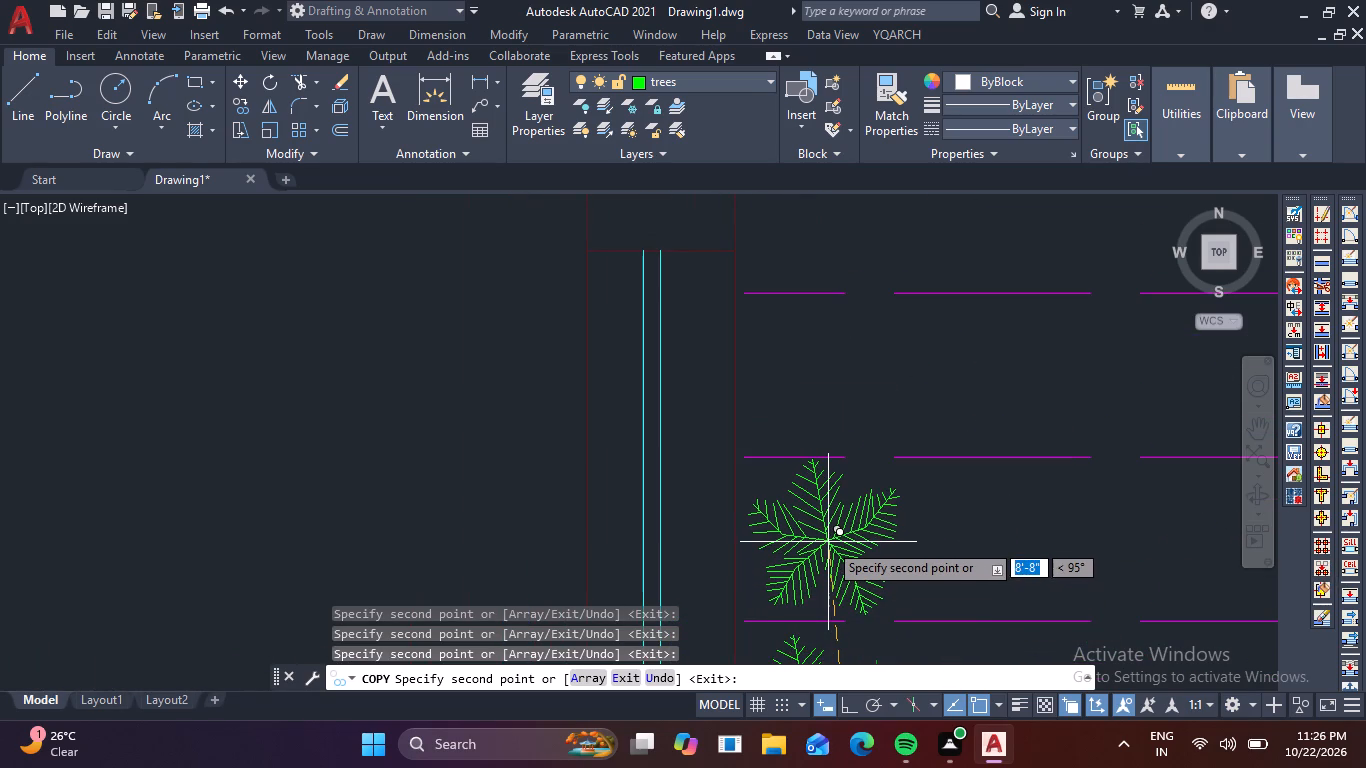
{"action": "left_click", "coordinate": [829, 541]}
{"action": "middle_click_drag", "start_coordinate": [893, 503], "coordinate": [836, 708]}
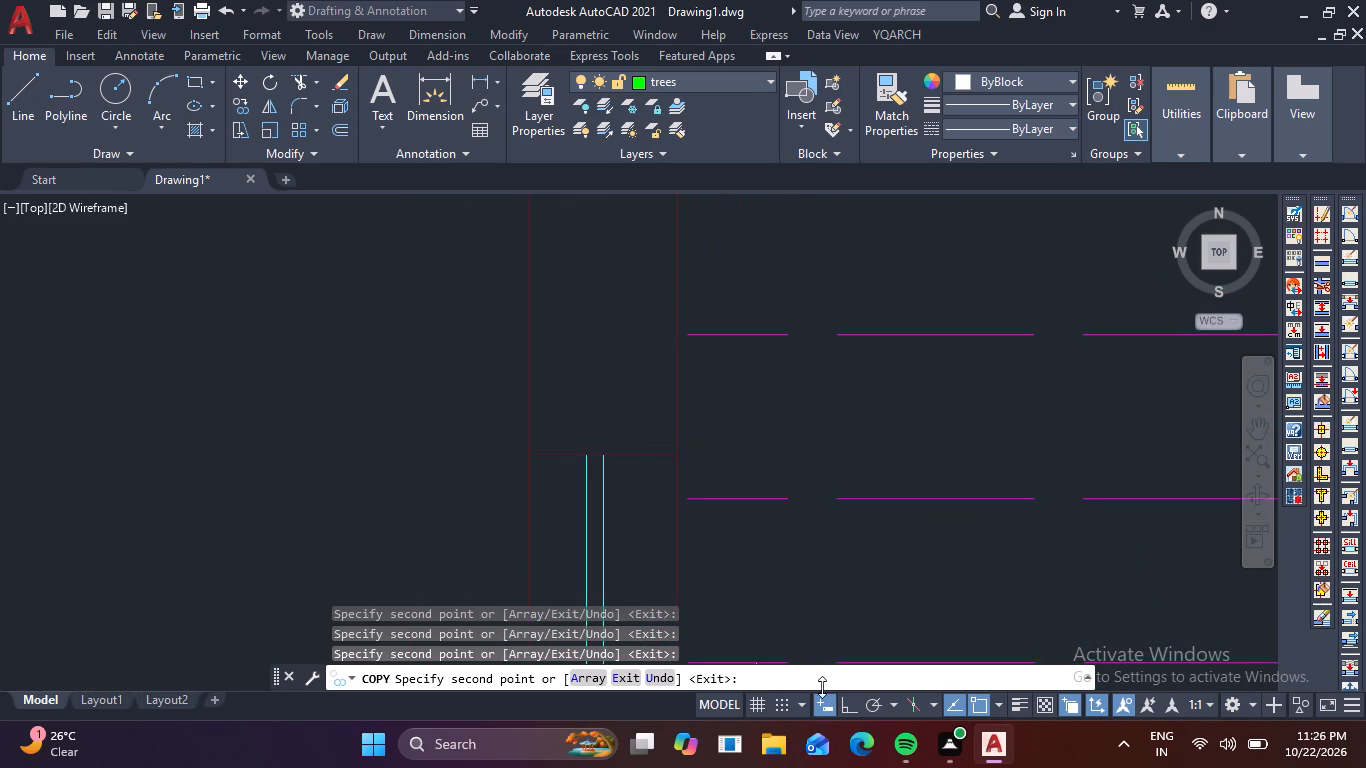
{"action": "middle_click_drag", "start_coordinate": [776, 568], "coordinate": [739, 444]}
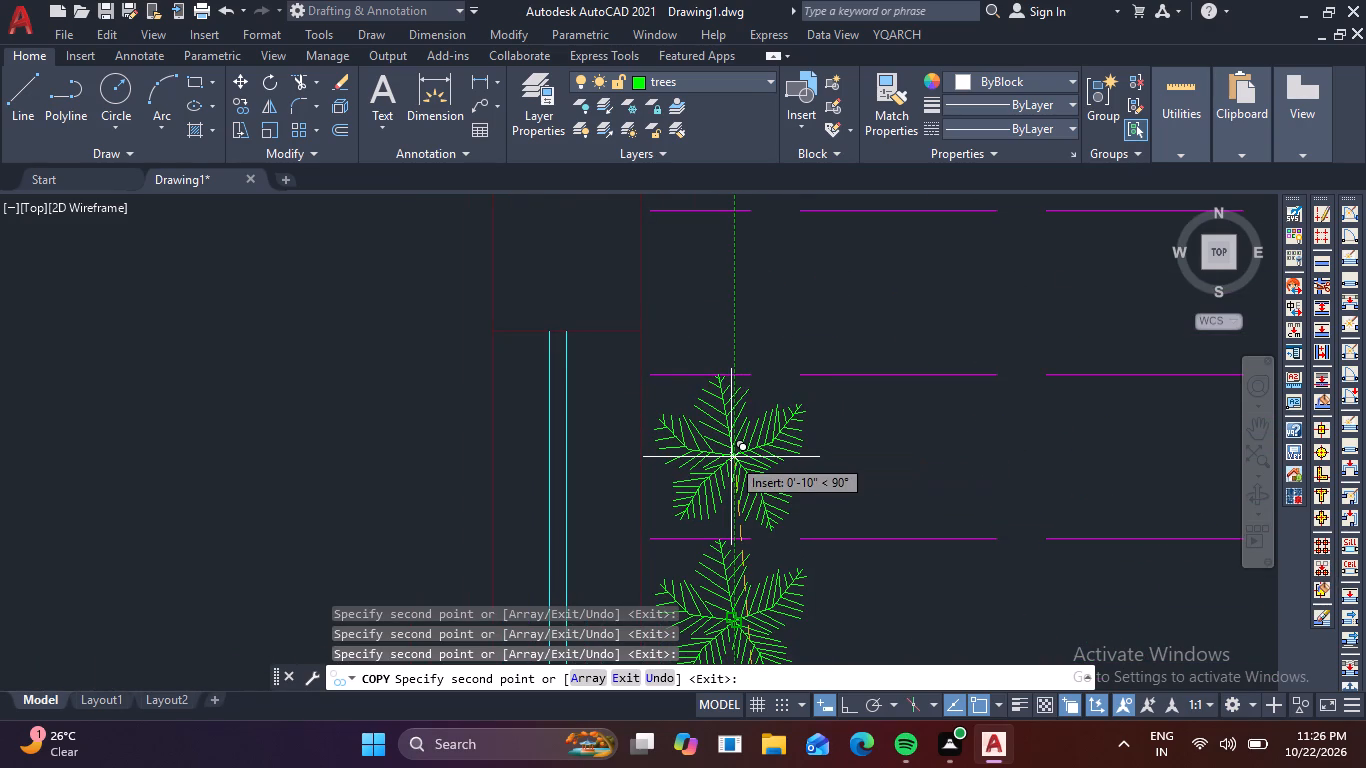
{"action": "left_click", "coordinate": [731, 457]}
{"action": "middle_click_drag", "start_coordinate": [822, 443], "coordinate": [836, 570]}
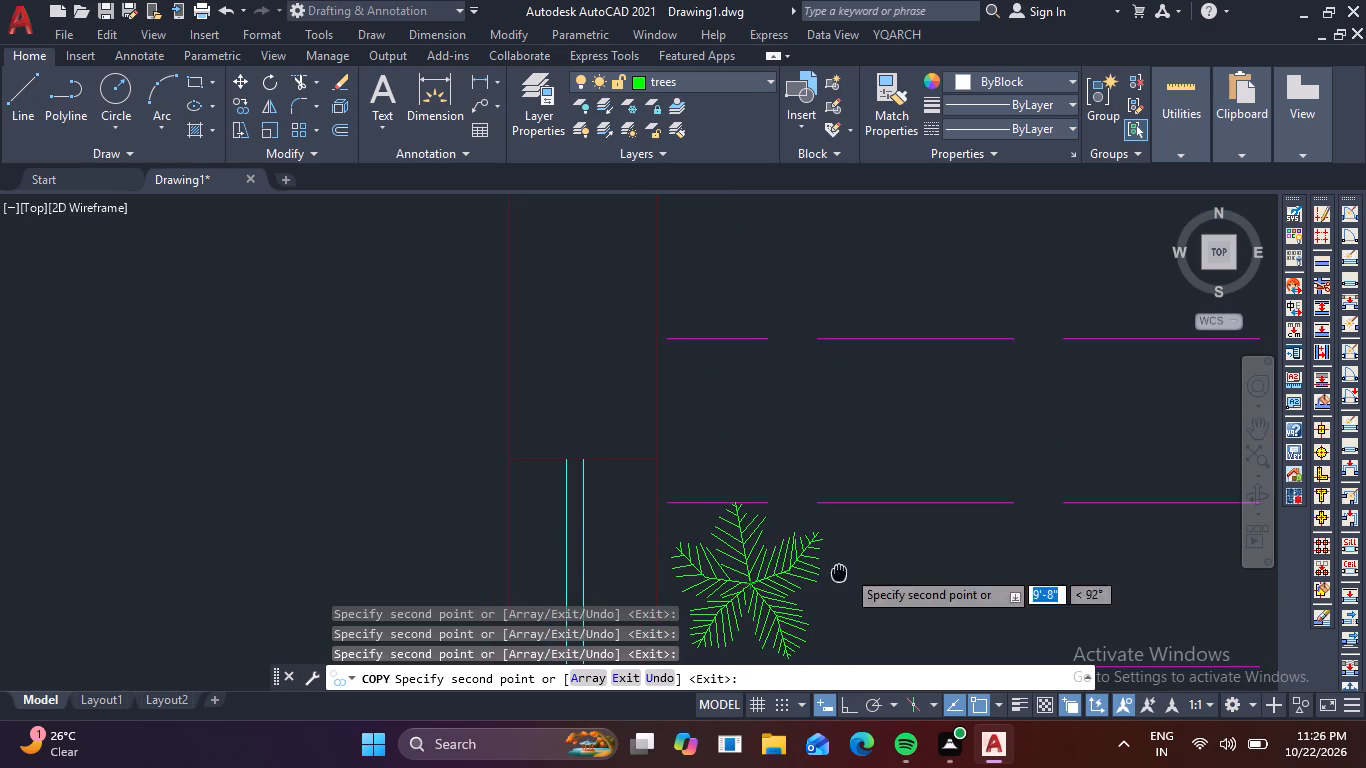
{"action": "middle_click_drag", "start_coordinate": [836, 570], "coordinate": [837, 571]}
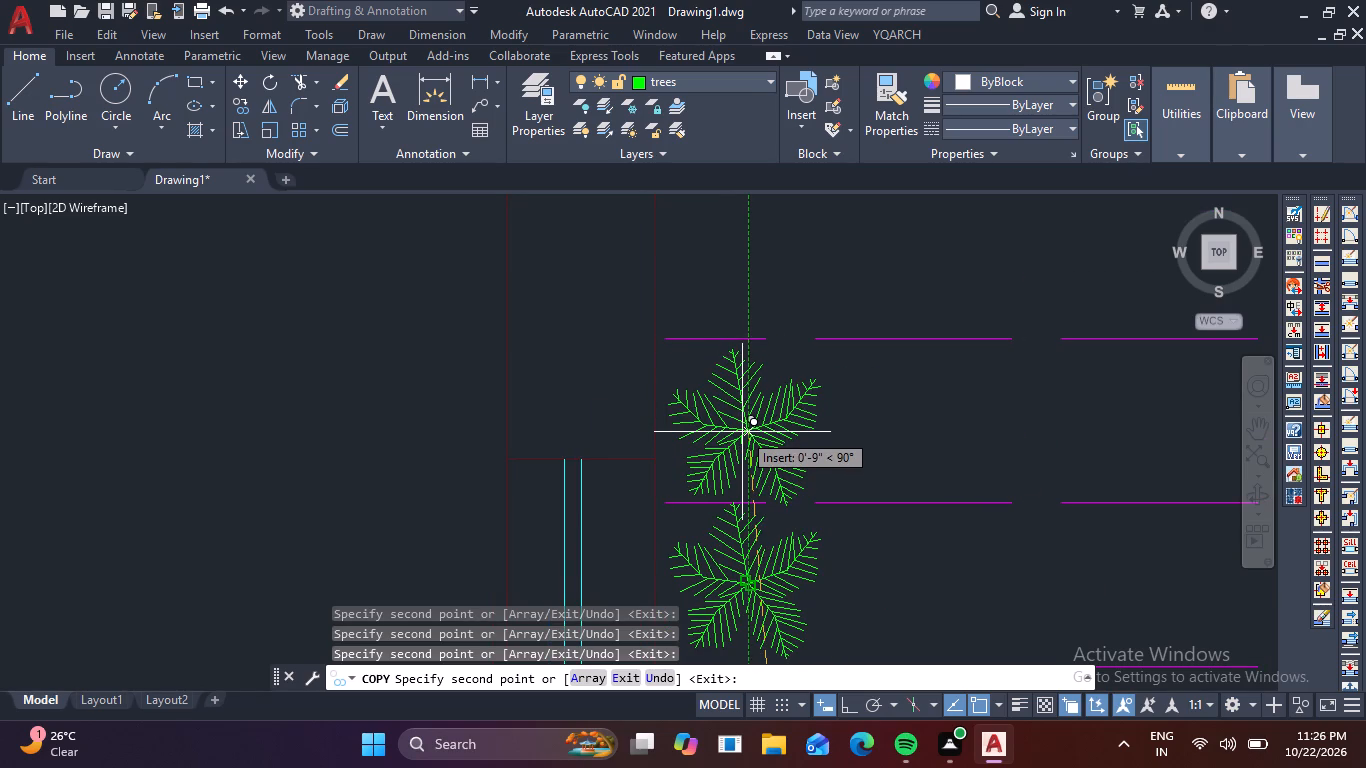
{"action": "left_click", "coordinate": [742, 432]}
{"action": "middle_click_drag", "start_coordinate": [764, 441], "coordinate": [754, 620]}
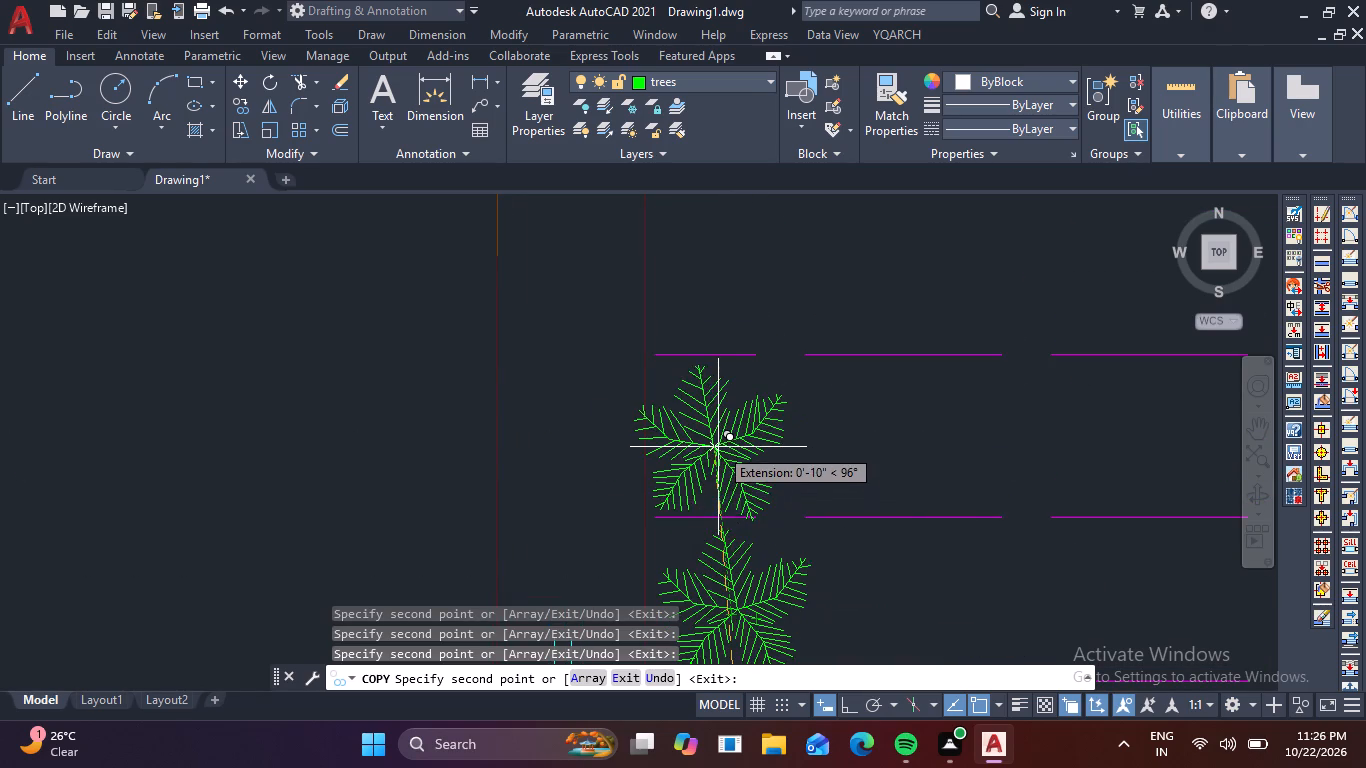
{"action": "left_click", "coordinate": [729, 447]}
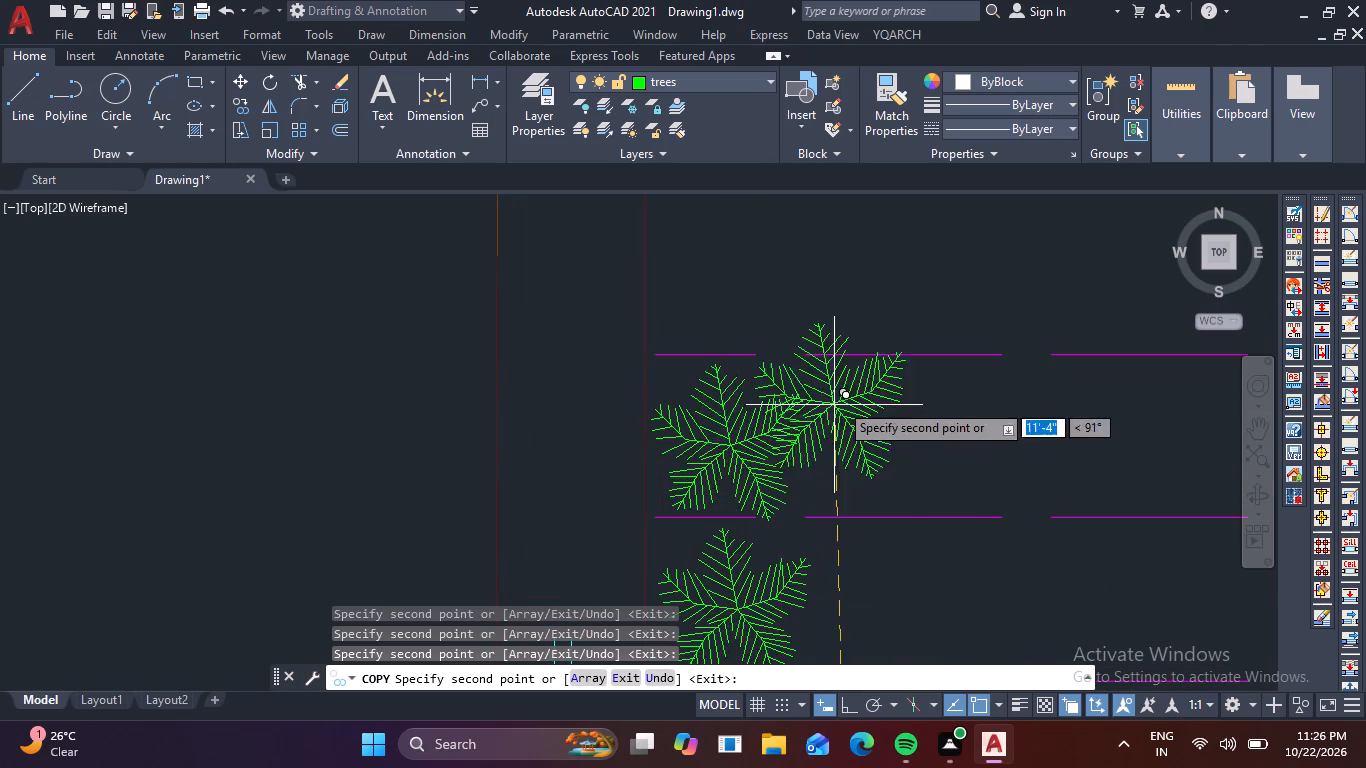
Start a tree row outside the living room's front wall, beside the entrance landing, with three copies from about 15'-4" to 17'-0" from the staircase tree.
{"action": "middle_click_drag", "start_coordinate": [846, 428], "coordinate": [842, 576]}
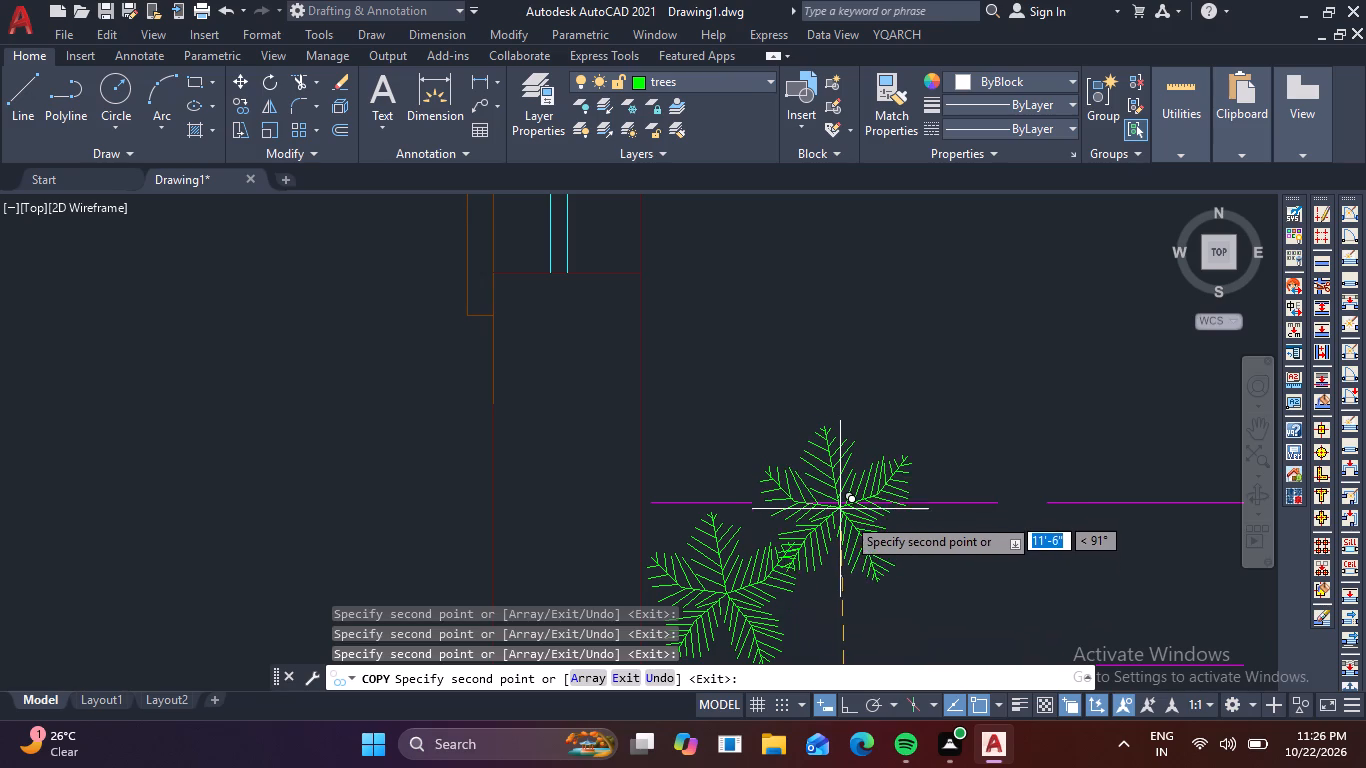
{"action": "scroll", "coordinate": [804, 582], "scroll_direction": "down", "scroll_amount": 3}
{"action": "middle_click_drag", "start_coordinate": [831, 606], "coordinate": [892, 404]}
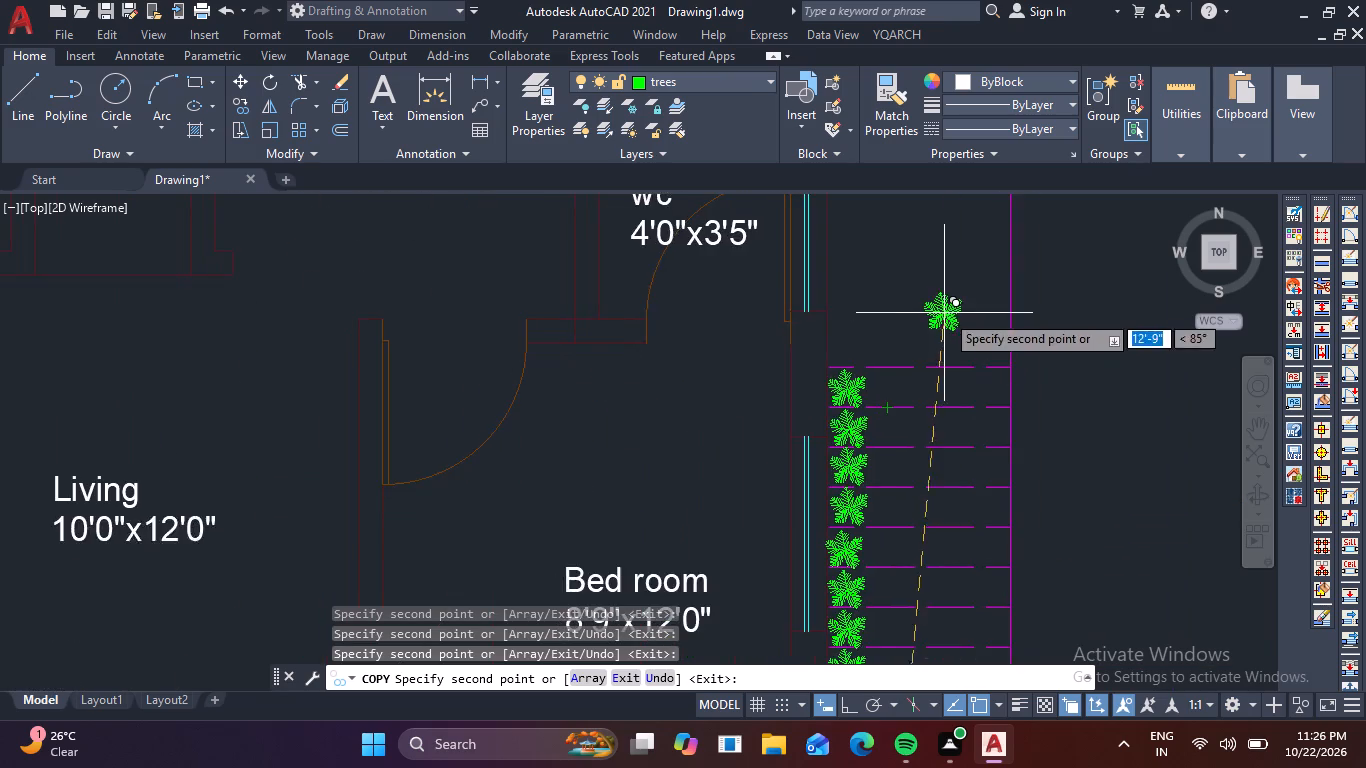
{"action": "scroll", "coordinate": [970, 361], "scroll_direction": "down", "scroll_amount": 1}
{"action": "middle_click_drag", "start_coordinate": [1016, 495], "coordinate": [988, 310]}
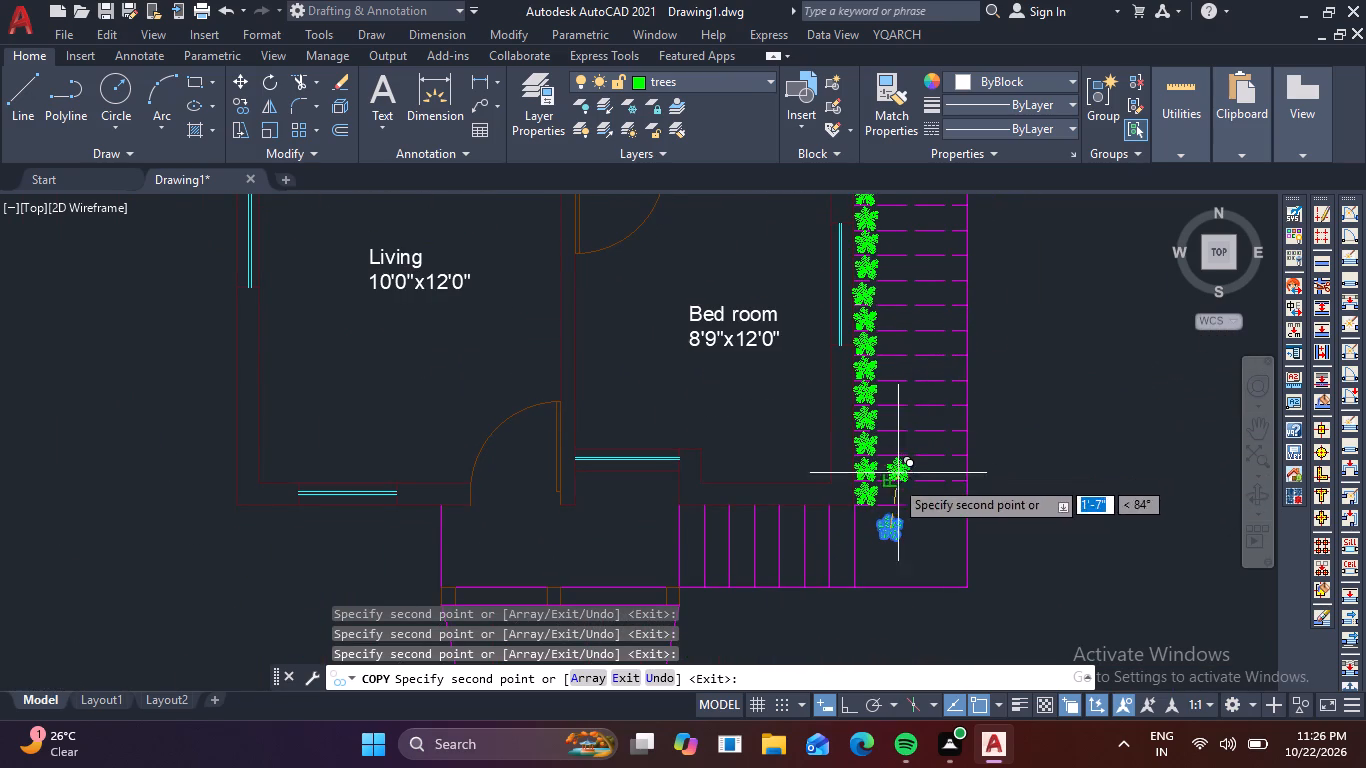
{"action": "middle_click_drag", "start_coordinate": [788, 510], "coordinate": [1059, 534]}
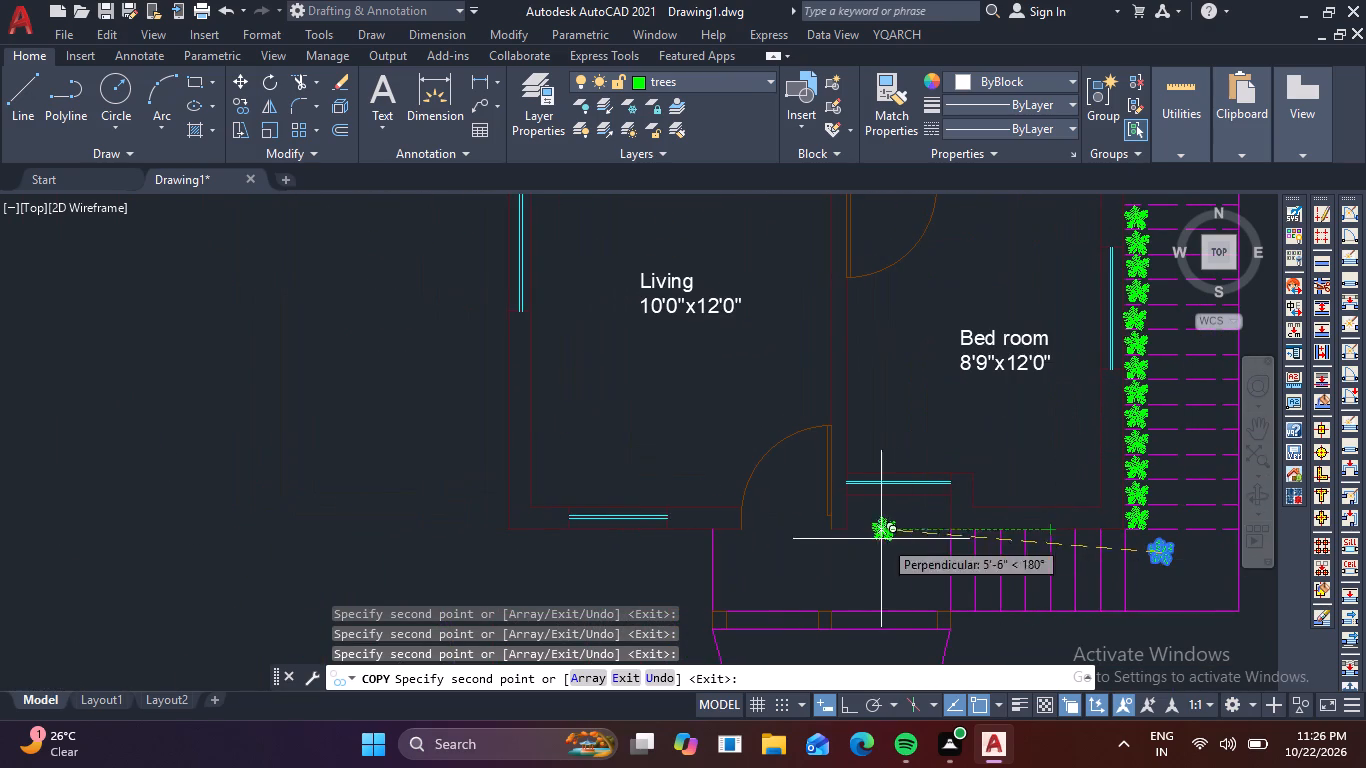
{"action": "scroll", "coordinate": [709, 548], "scroll_direction": "up", "scroll_amount": 2}
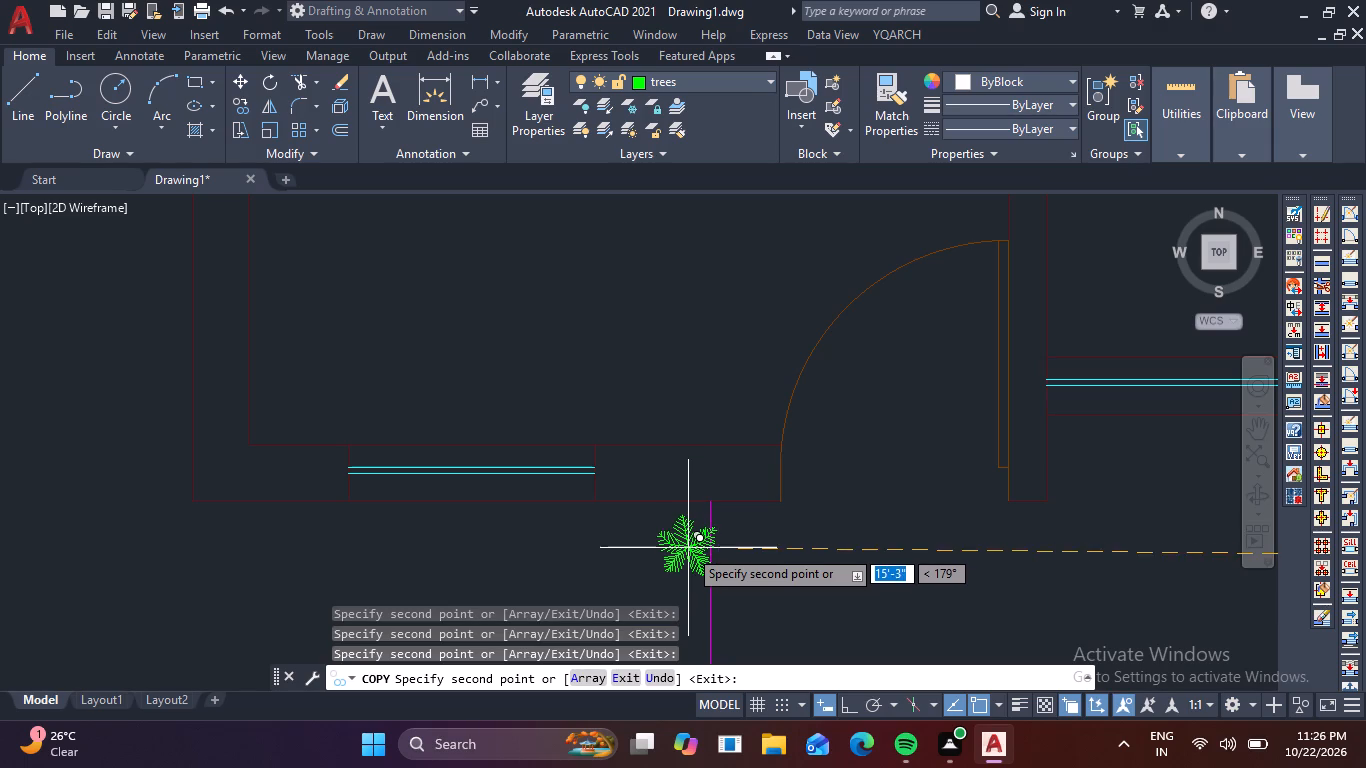
{"action": "scroll", "coordinate": [688, 548], "scroll_direction": "up", "scroll_amount": 2}
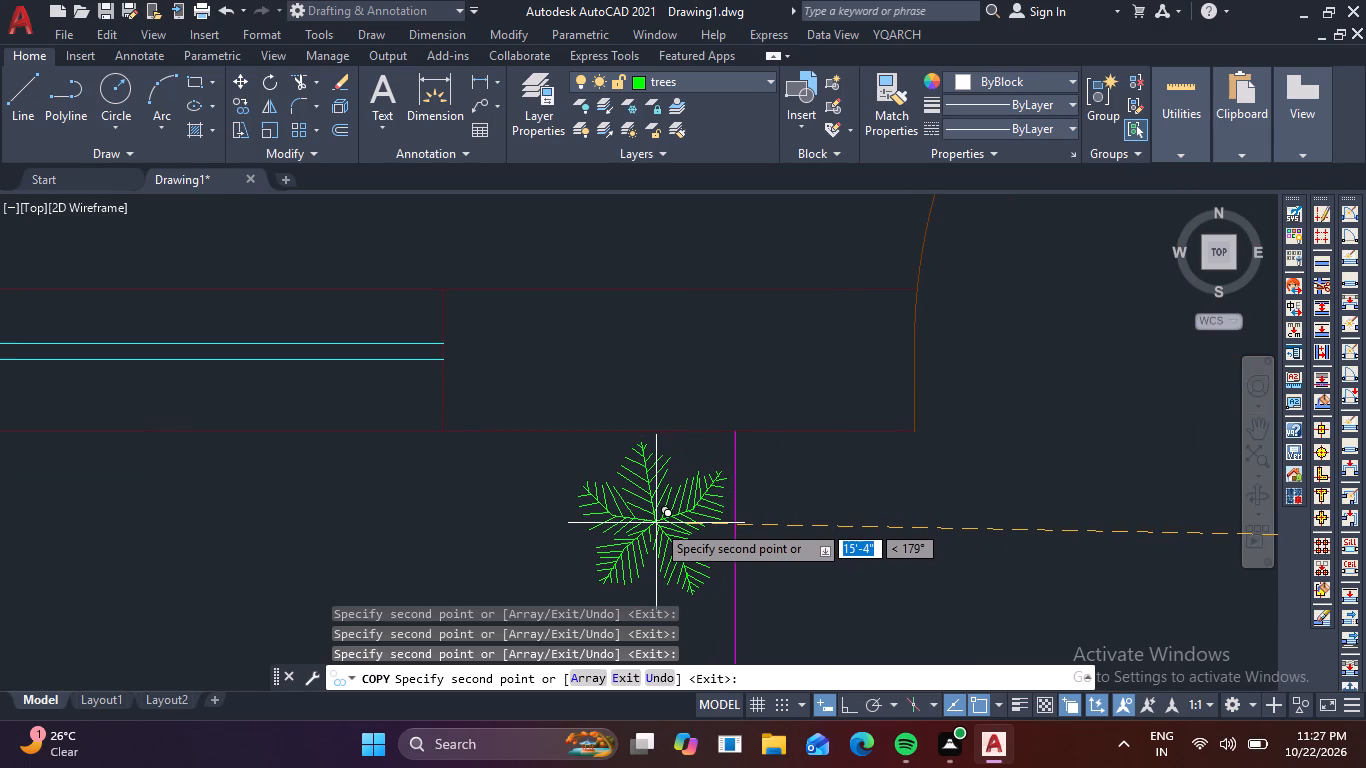
{"action": "left_click", "coordinate": [655, 526]}
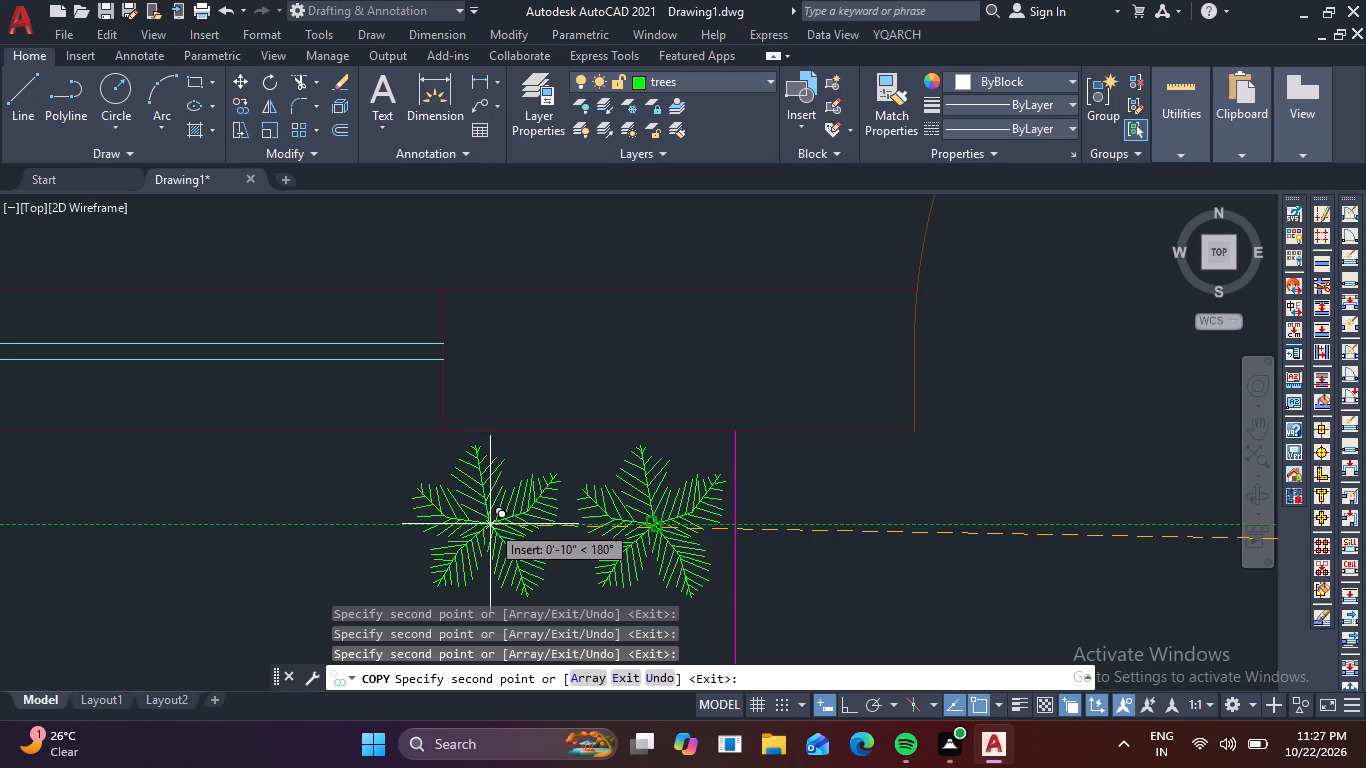
{"action": "left_click", "coordinate": [490, 524]}
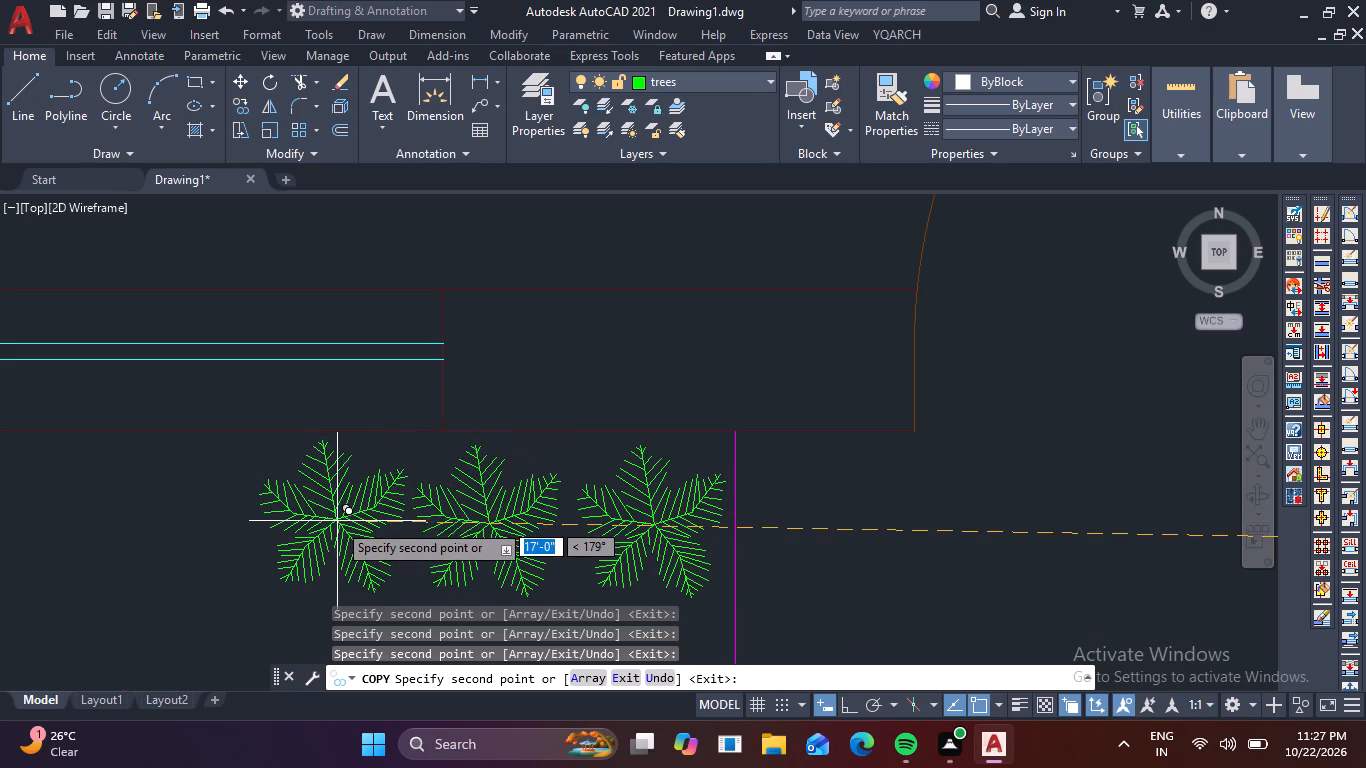
{"action": "left_click", "coordinate": [332, 525]}
Continue the row below the living room's front window with five copies about 10" apart, ending near the house corner about 21'-3" from the staircase tree.
{"action": "middle_click_drag", "start_coordinate": [261, 551], "coordinate": [544, 598]}
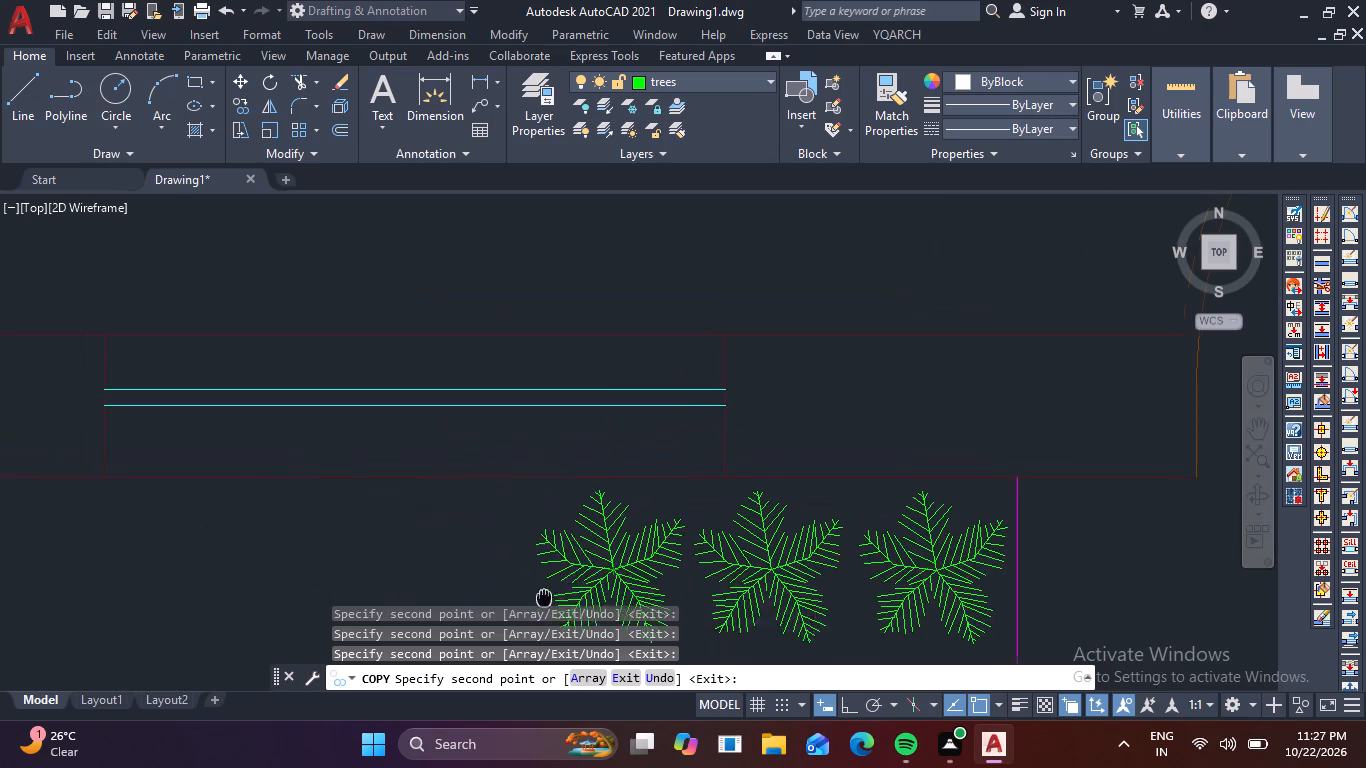
{"action": "middle_click_drag", "start_coordinate": [544, 598], "coordinate": [545, 598]}
{"action": "left_click", "coordinate": [459, 568]}
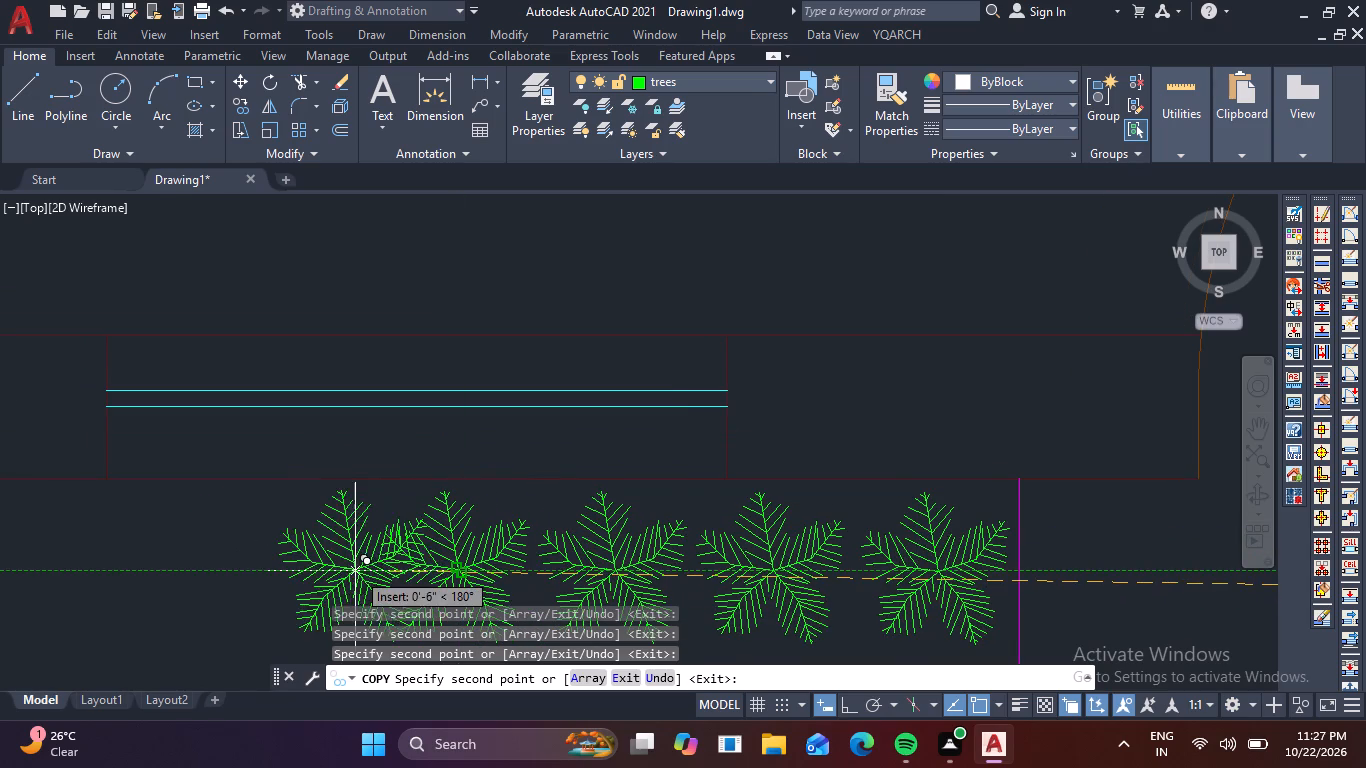
{"action": "left_click", "coordinate": [292, 576]}
{"action": "middle_click_drag", "start_coordinate": [424, 566], "coordinate": [865, 571]}
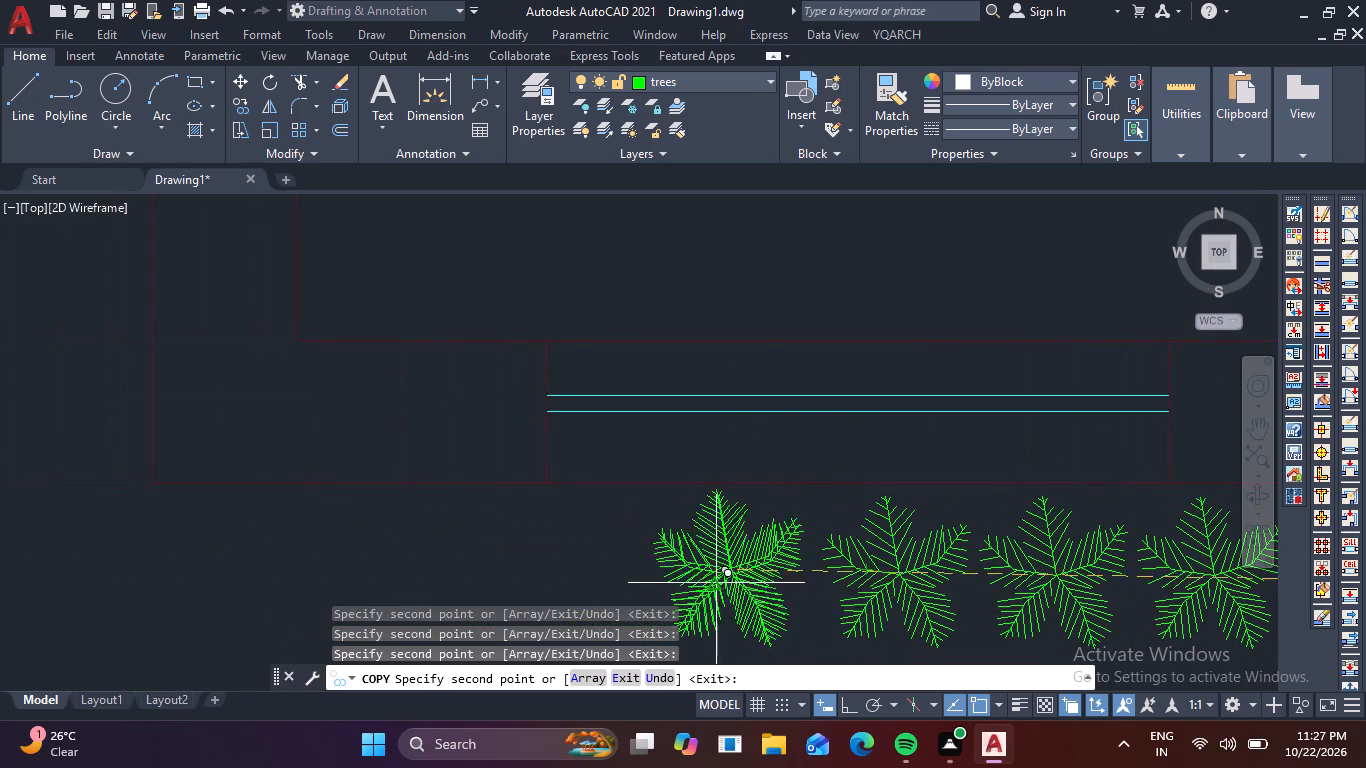
{"action": "left_click", "coordinate": [576, 574]}
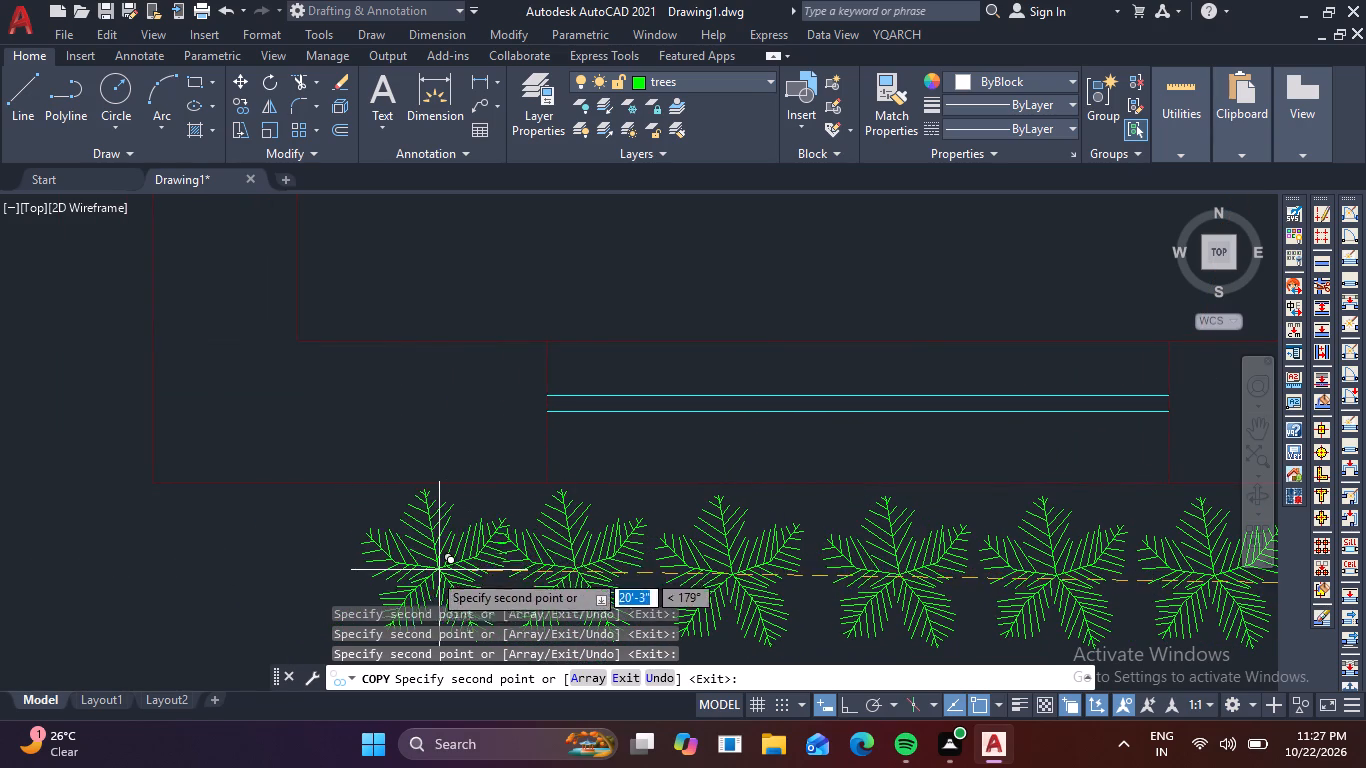
{"action": "middle_click_drag", "start_coordinate": [424, 574], "coordinate": [568, 547]}
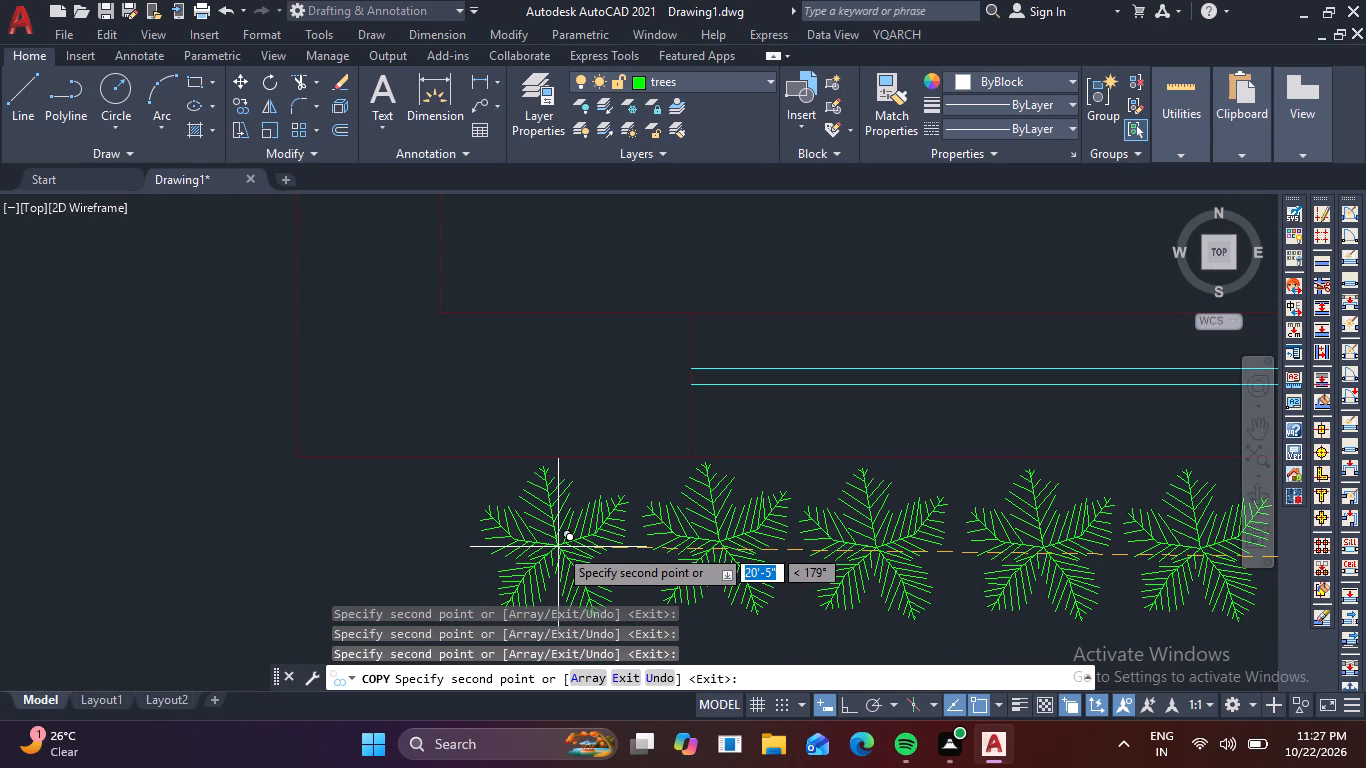
{"action": "left_click", "coordinate": [562, 549]}
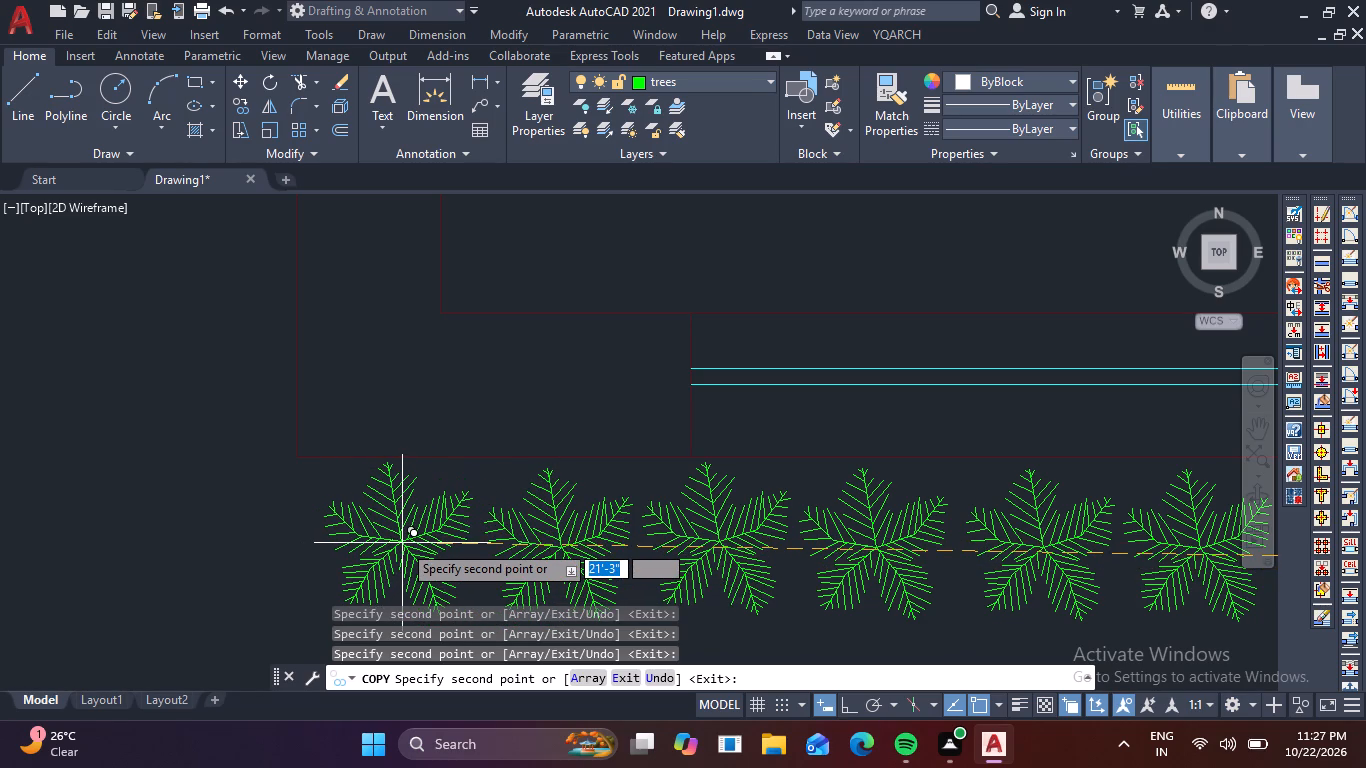
{"action": "left_click", "coordinate": [402, 543]}
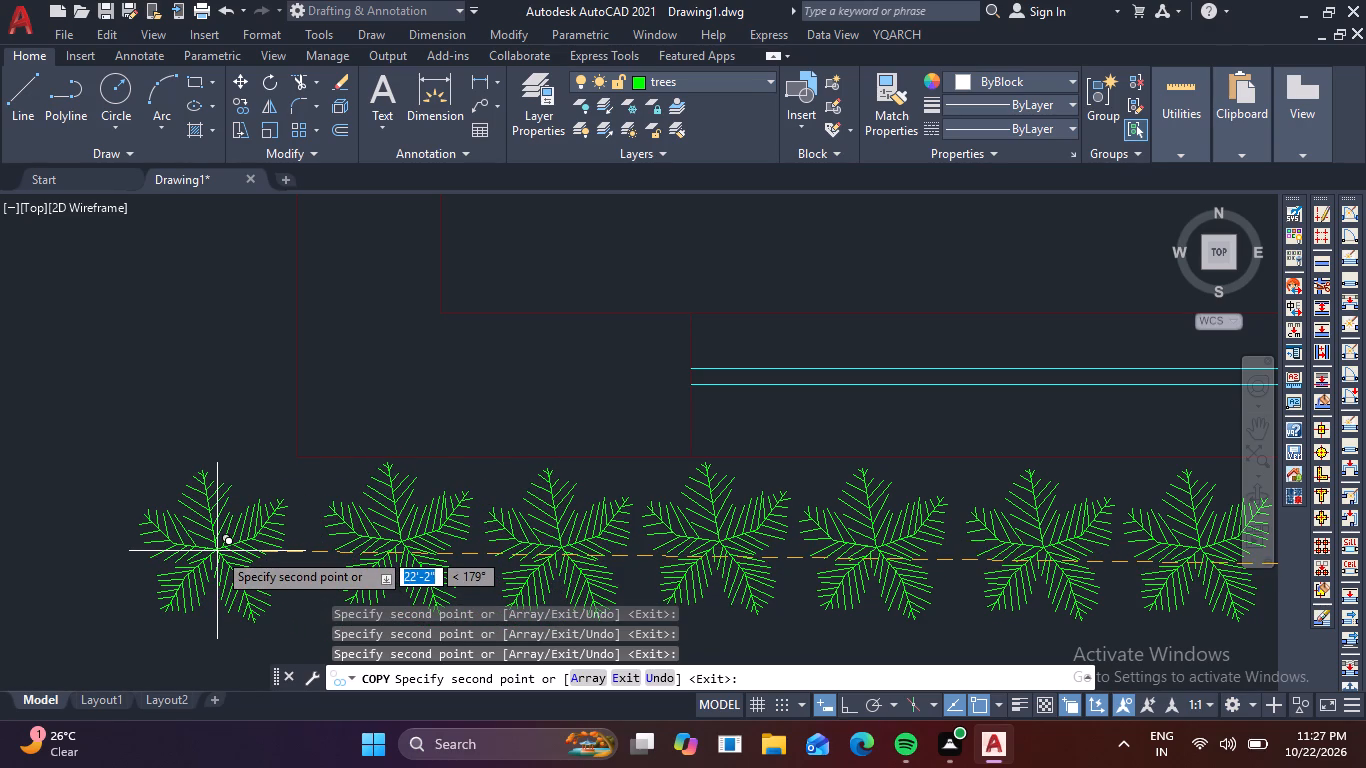
Carry the tree row around the living room's outer corner with five copies, one at the corner and four along the side wall.
{"action": "middle_click_drag", "start_coordinate": [217, 551], "coordinate": [201, 619]}
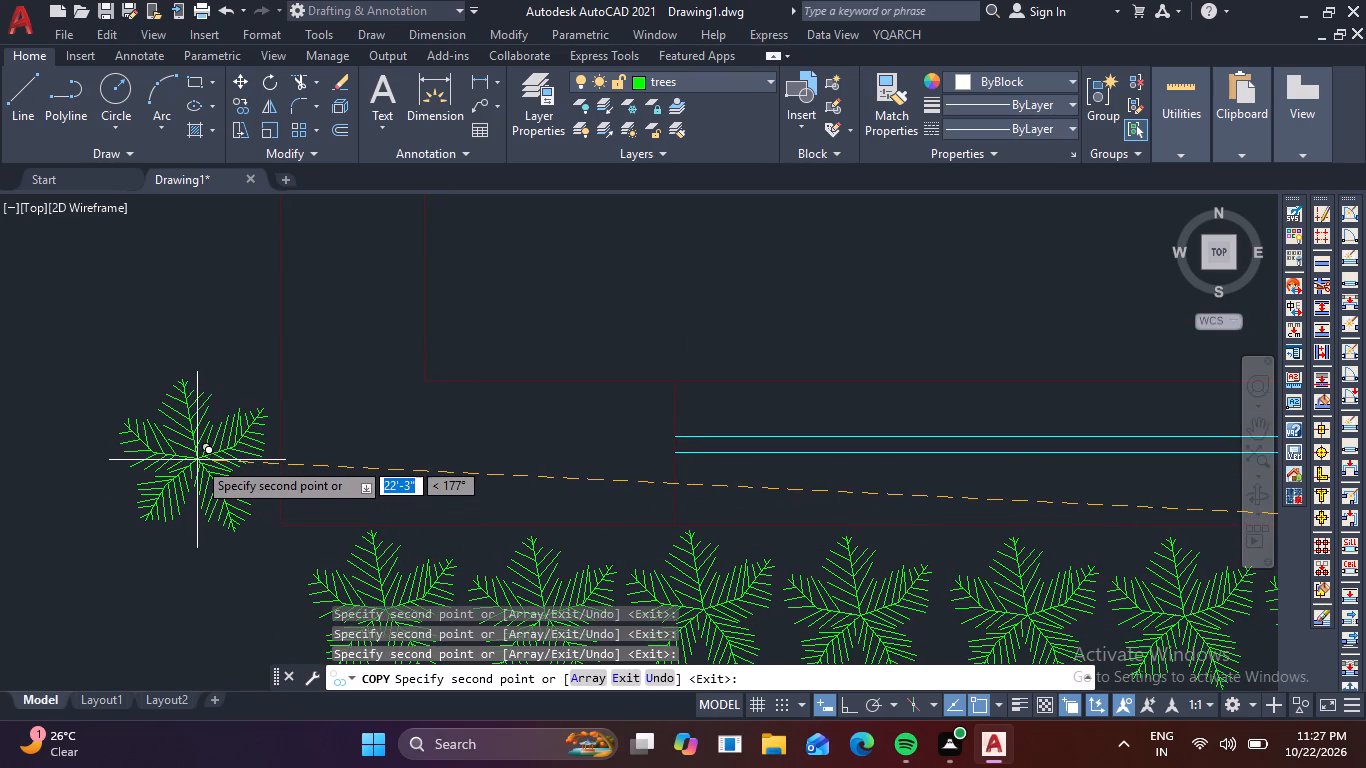
{"action": "left_click", "coordinate": [197, 460]}
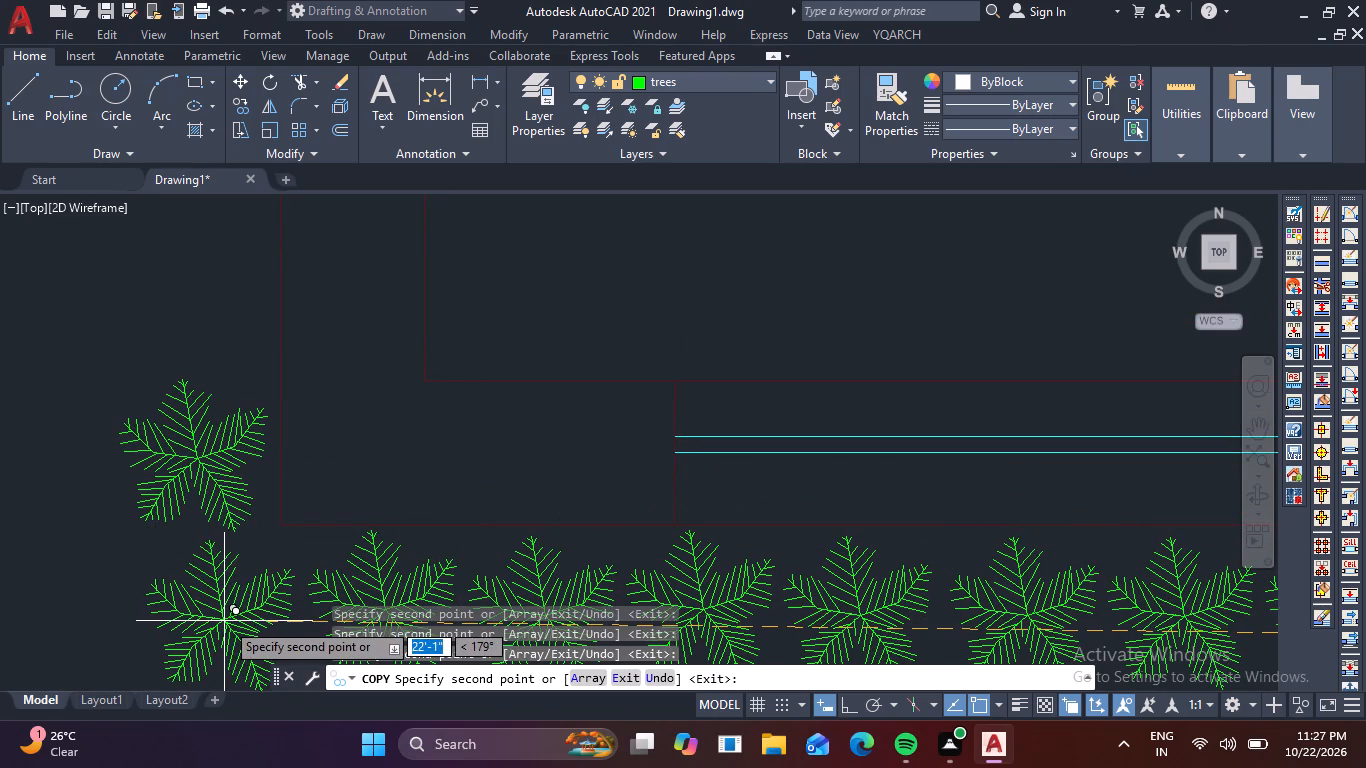
{"action": "left_click", "coordinate": [225, 621]}
{"action": "middle_click_drag", "start_coordinate": [199, 523], "coordinate": [189, 711]}
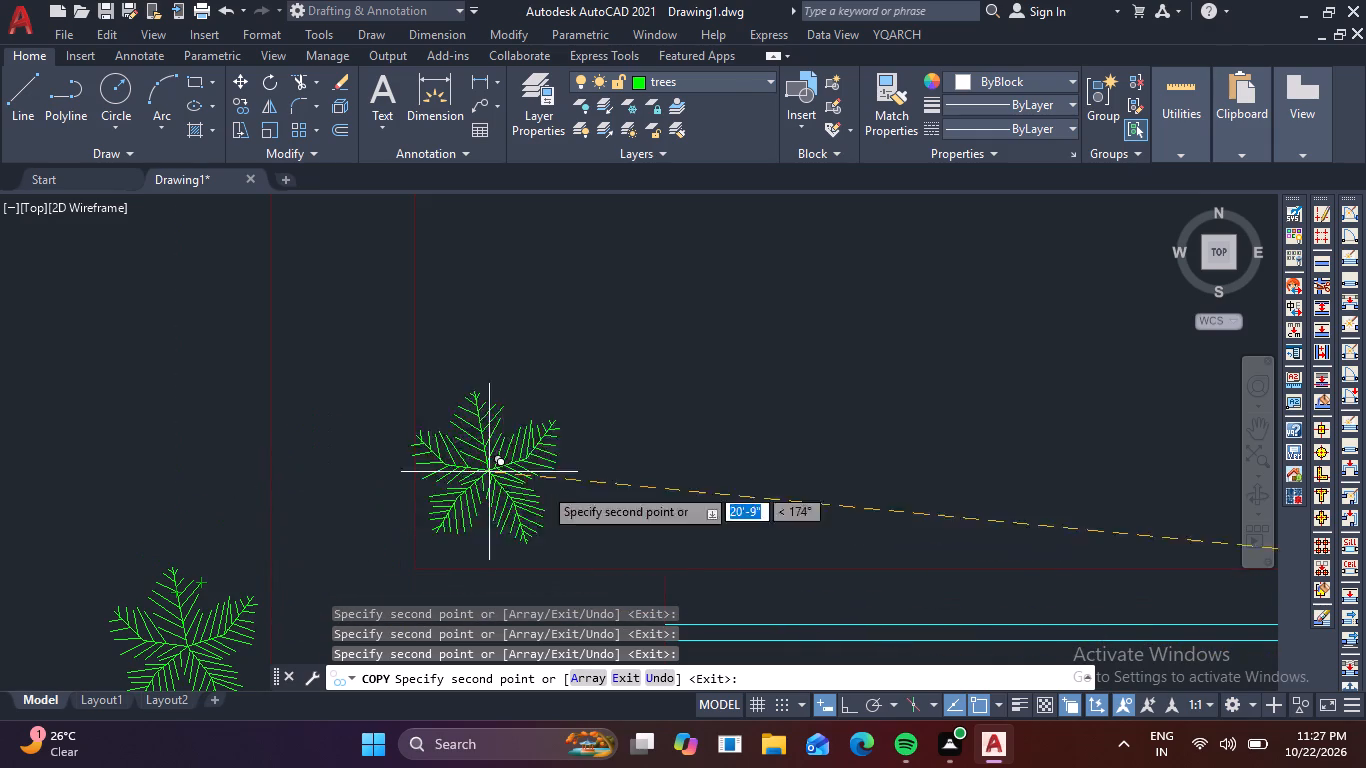
{"action": "middle_click_drag", "start_coordinate": [542, 478], "coordinate": [687, 557]}
{"action": "middle_click_drag", "start_coordinate": [637, 506], "coordinate": [633, 501]}
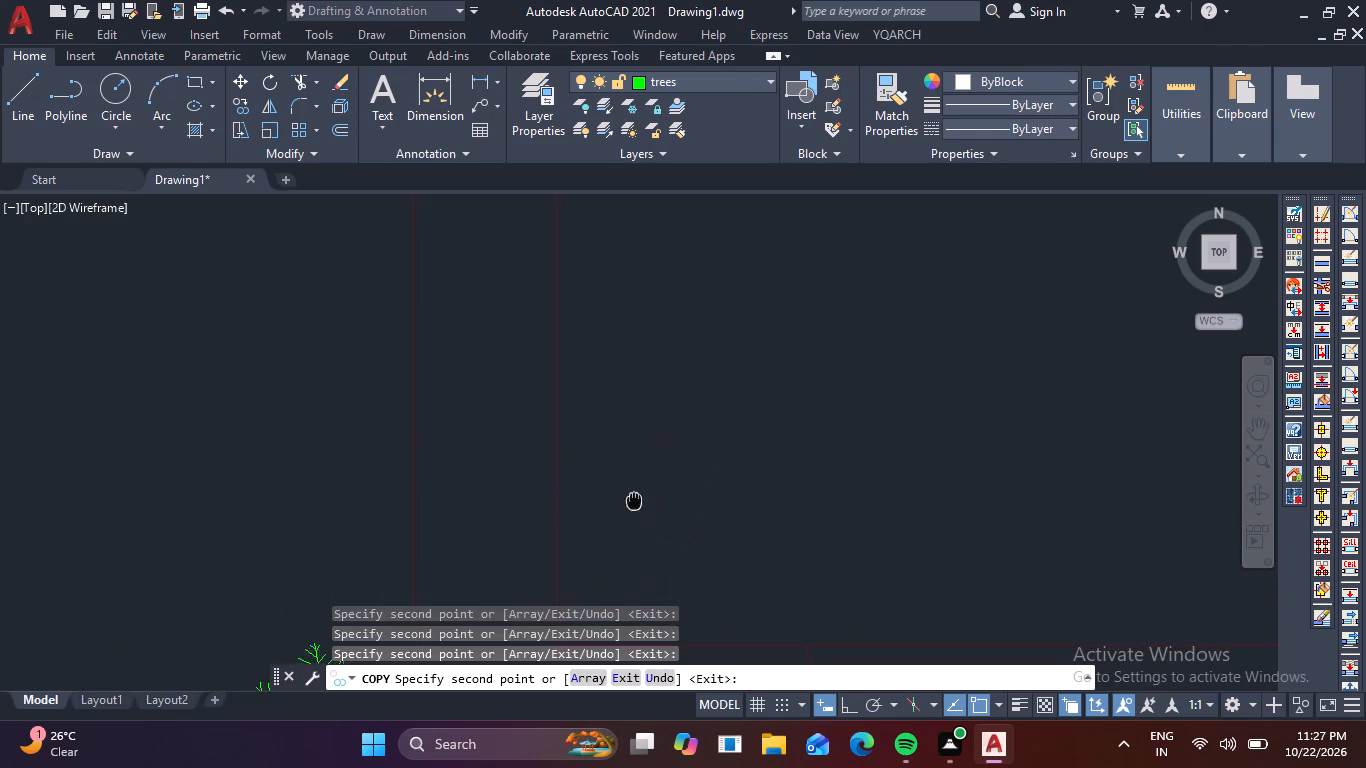
{"action": "middle_click_drag", "start_coordinate": [633, 501], "coordinate": [554, 423]}
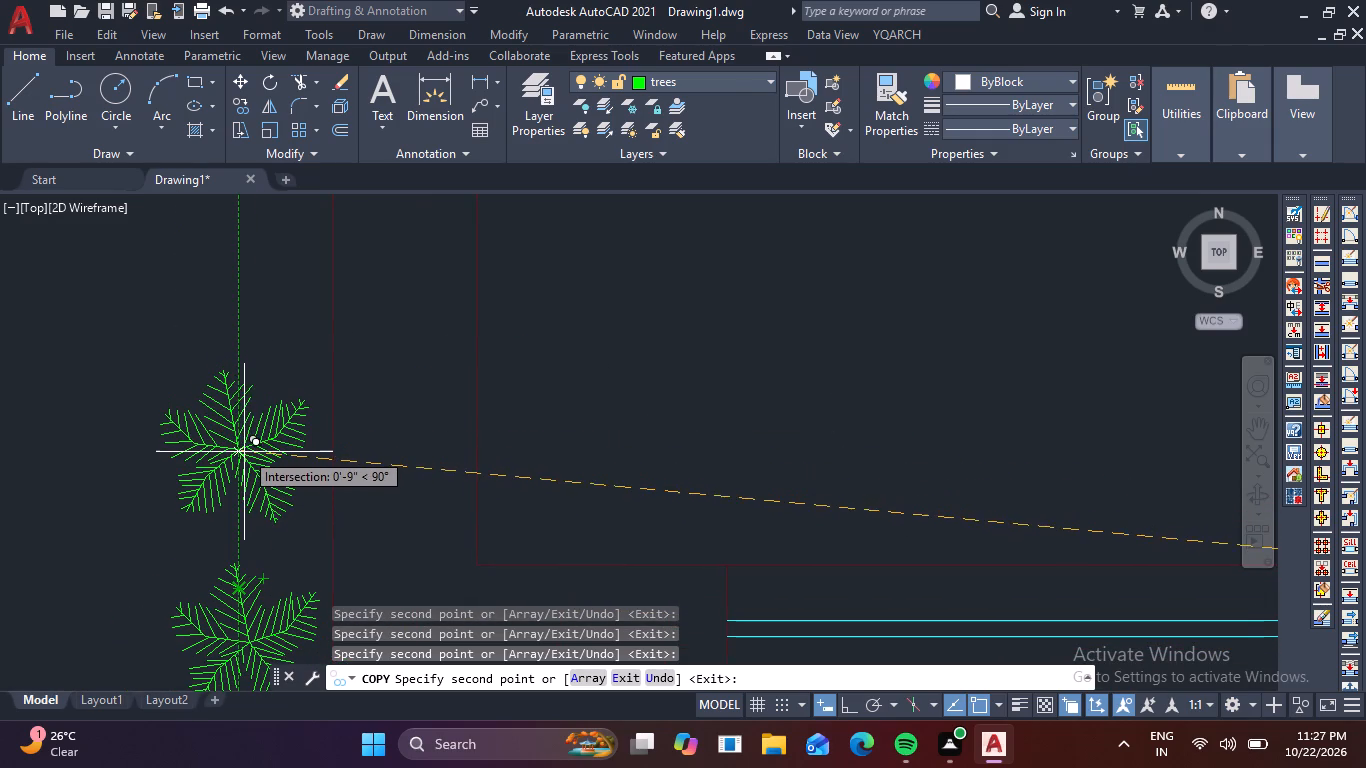
{"action": "left_click", "coordinate": [246, 464]}
{"action": "middle_click_drag", "start_coordinate": [469, 417], "coordinate": [437, 612]}
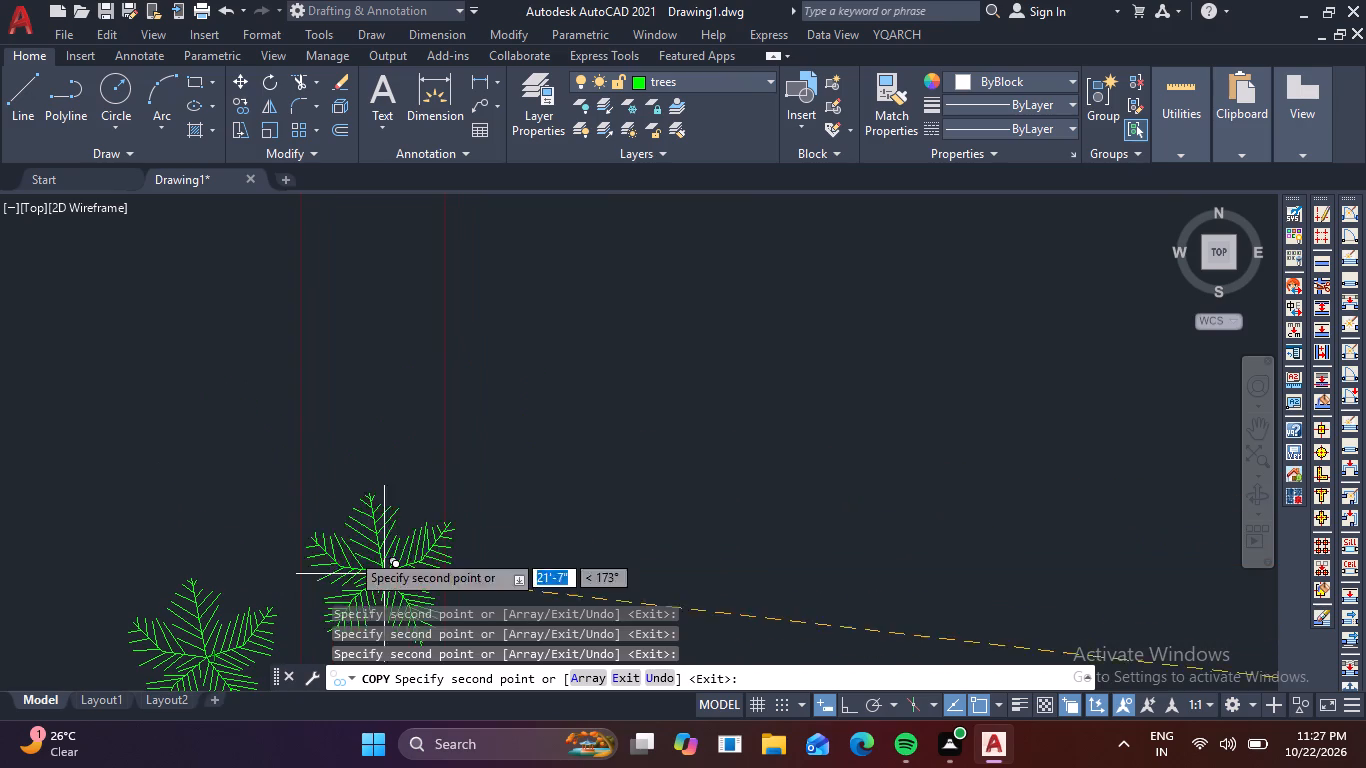
{"action": "left_click", "coordinate": [219, 477]}
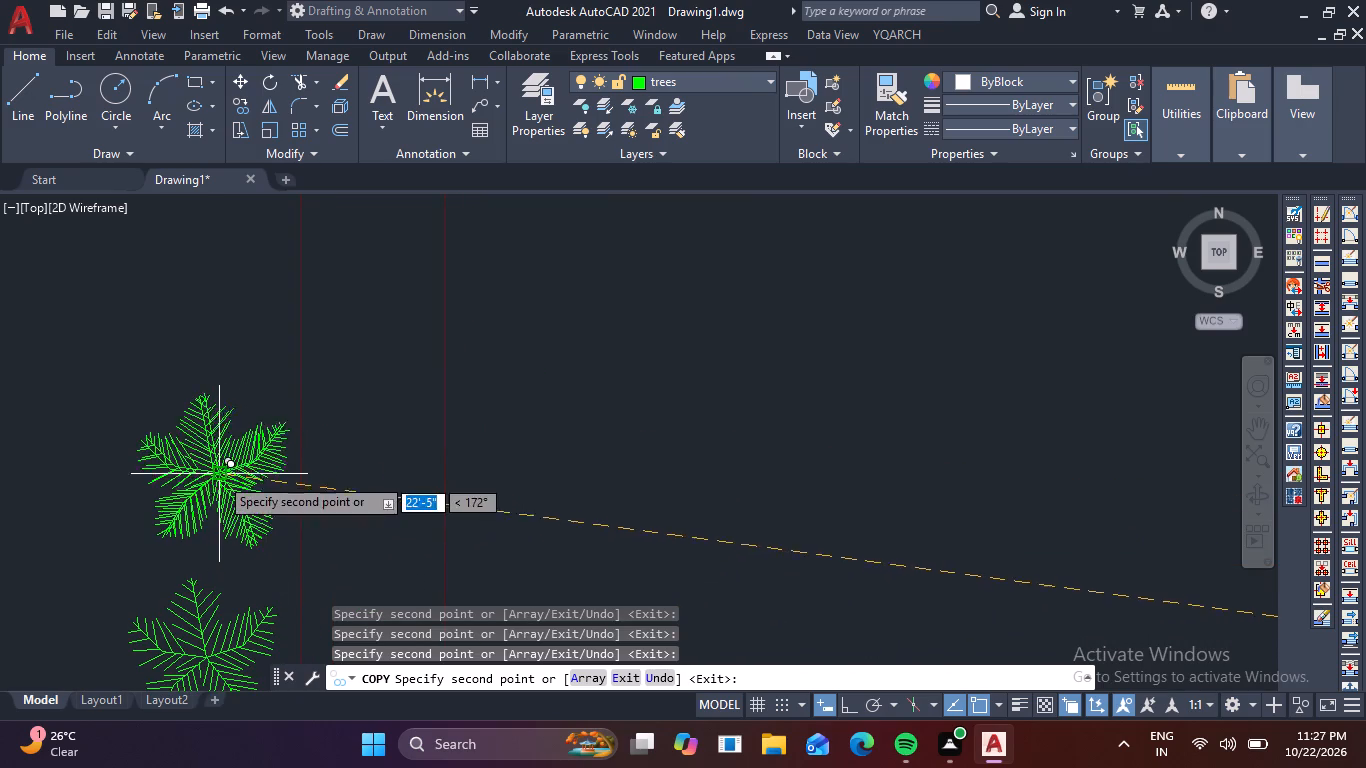
{"action": "middle_click_drag", "start_coordinate": [497, 433], "coordinate": [472, 640]}
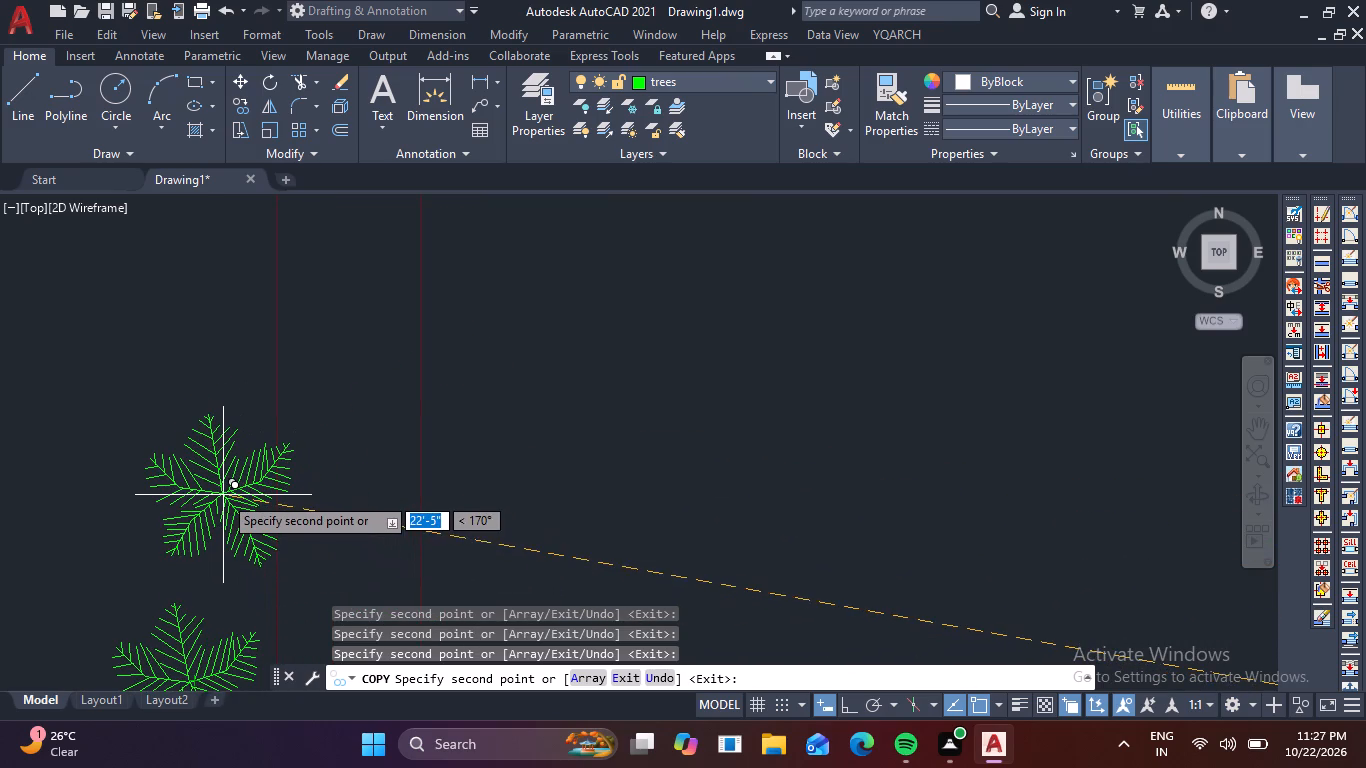
{"action": "left_click", "coordinate": [199, 494]}
Start a tree row at the far end of the path, outside its staircase-side edge, with four copies about 1'-1" apart running away from the path.
{"action": "scroll", "coordinate": [300, 500], "scroll_direction": "down", "scroll_amount": 4}
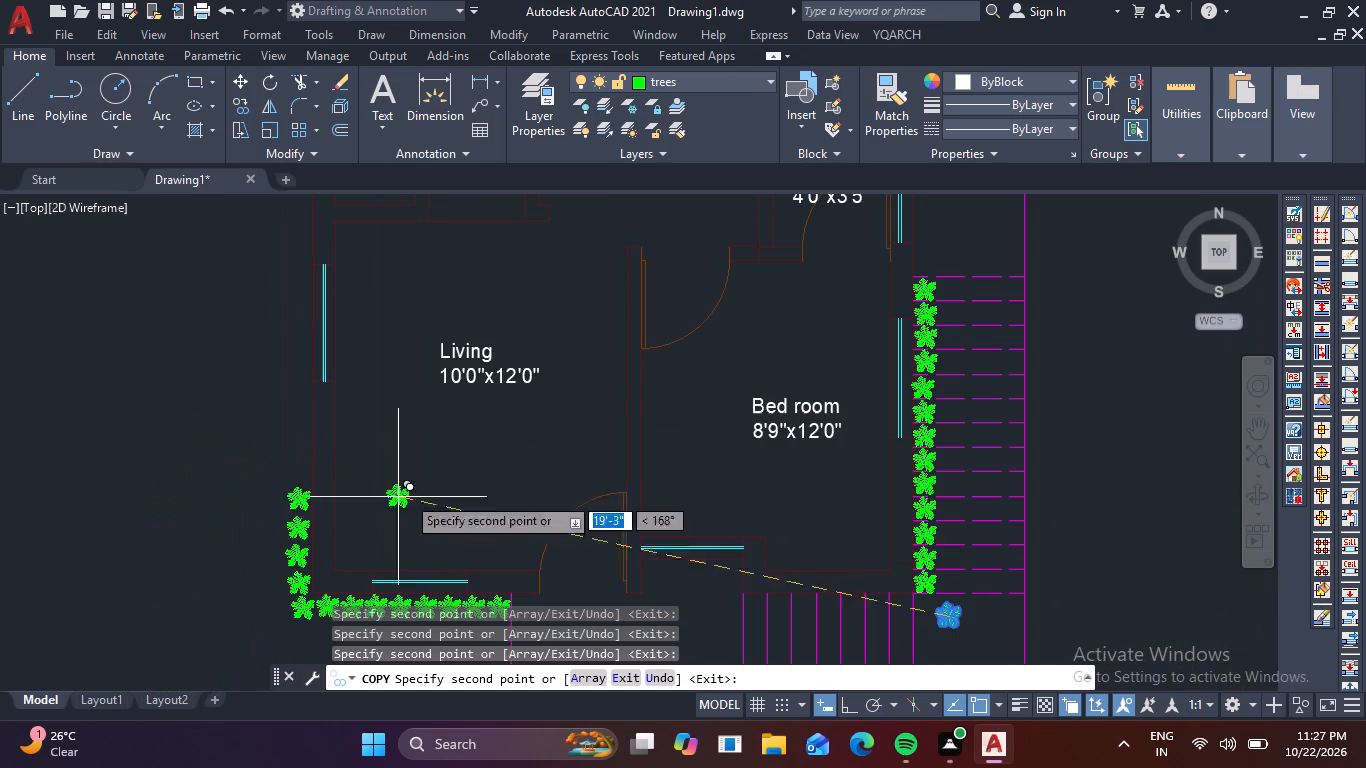
{"action": "scroll", "coordinate": [741, 503], "scroll_direction": "down", "scroll_amount": 2}
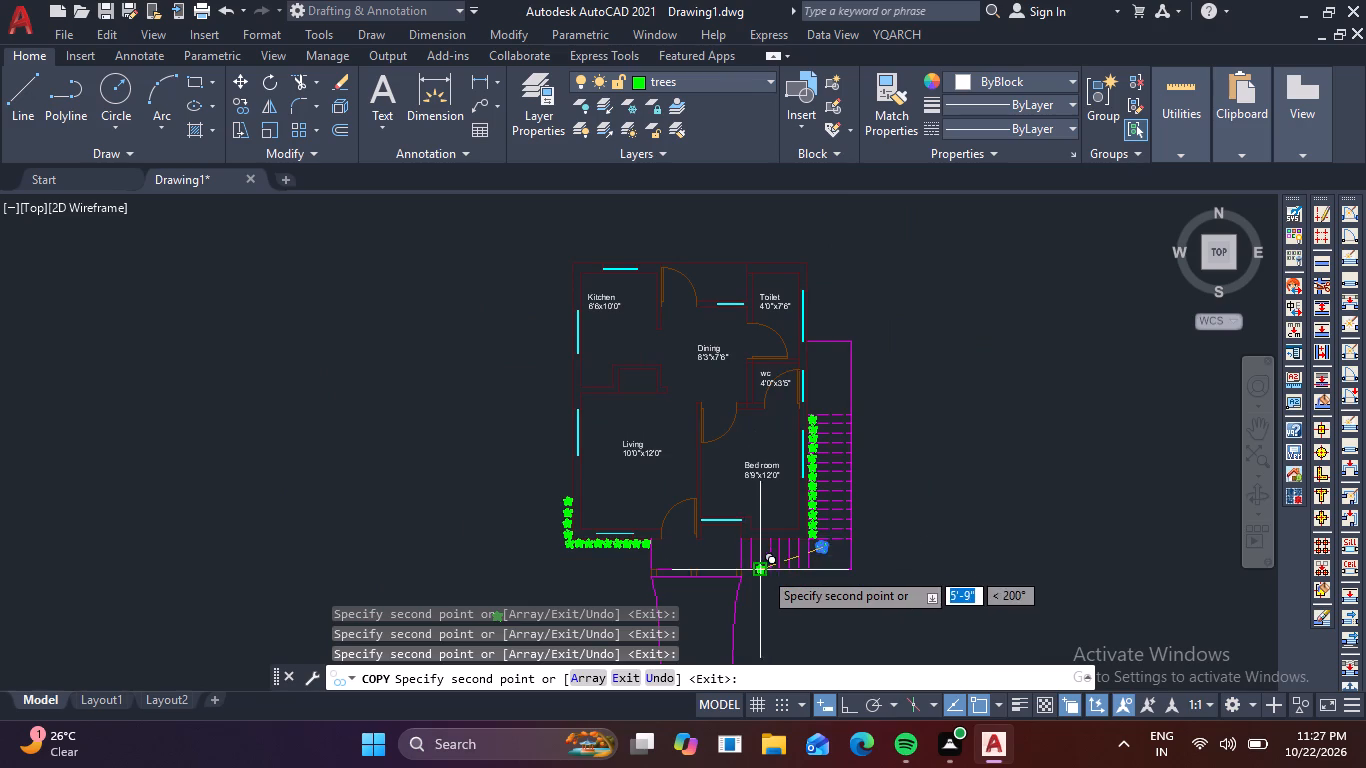
{"action": "middle_click_drag", "start_coordinate": [764, 572], "coordinate": [680, 483]}
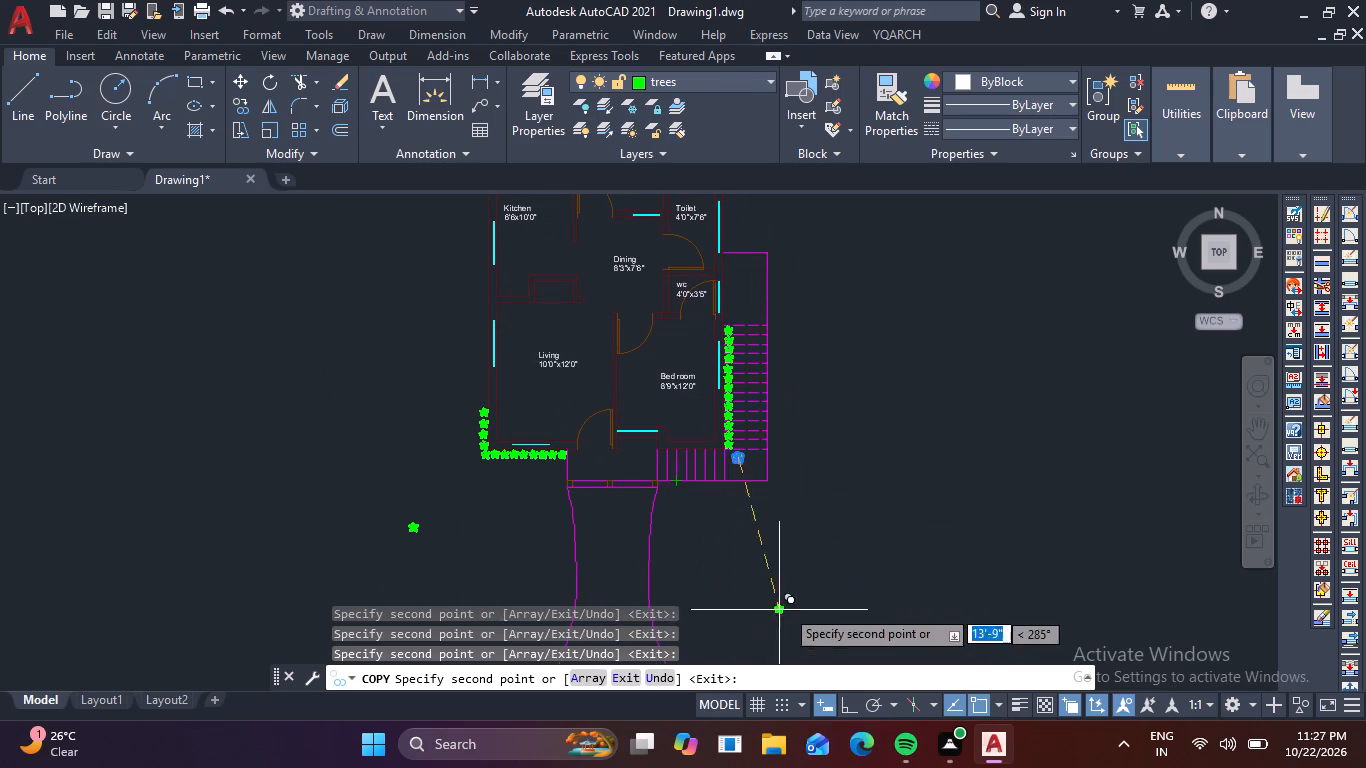
{"action": "middle_click_drag", "start_coordinate": [787, 597], "coordinate": [707, 494]}
{"action": "scroll", "coordinate": [627, 556], "scroll_direction": "up", "scroll_amount": 2}
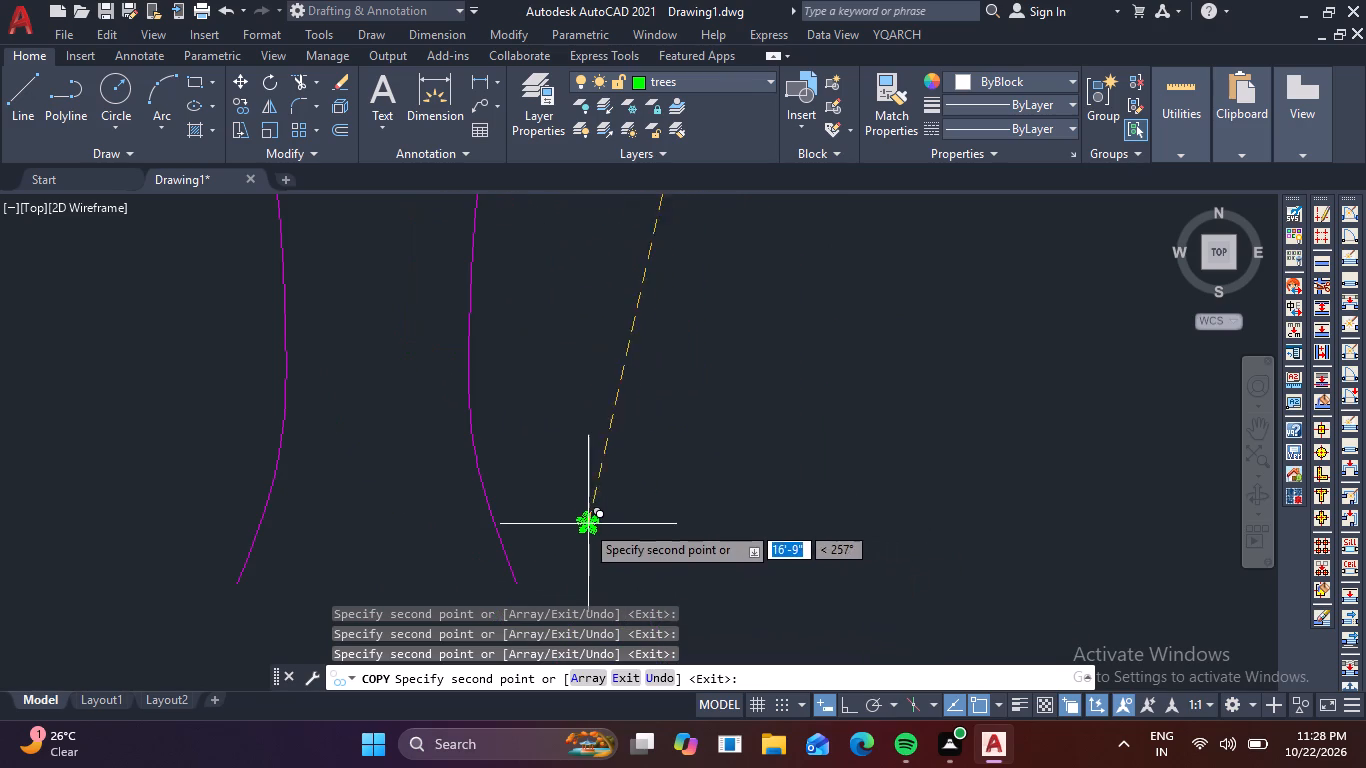
{"action": "middle_click_drag", "start_coordinate": [547, 549], "coordinate": [510, 508]}
{"action": "scroll", "coordinate": [498, 528], "scroll_direction": "up", "scroll_amount": 3}
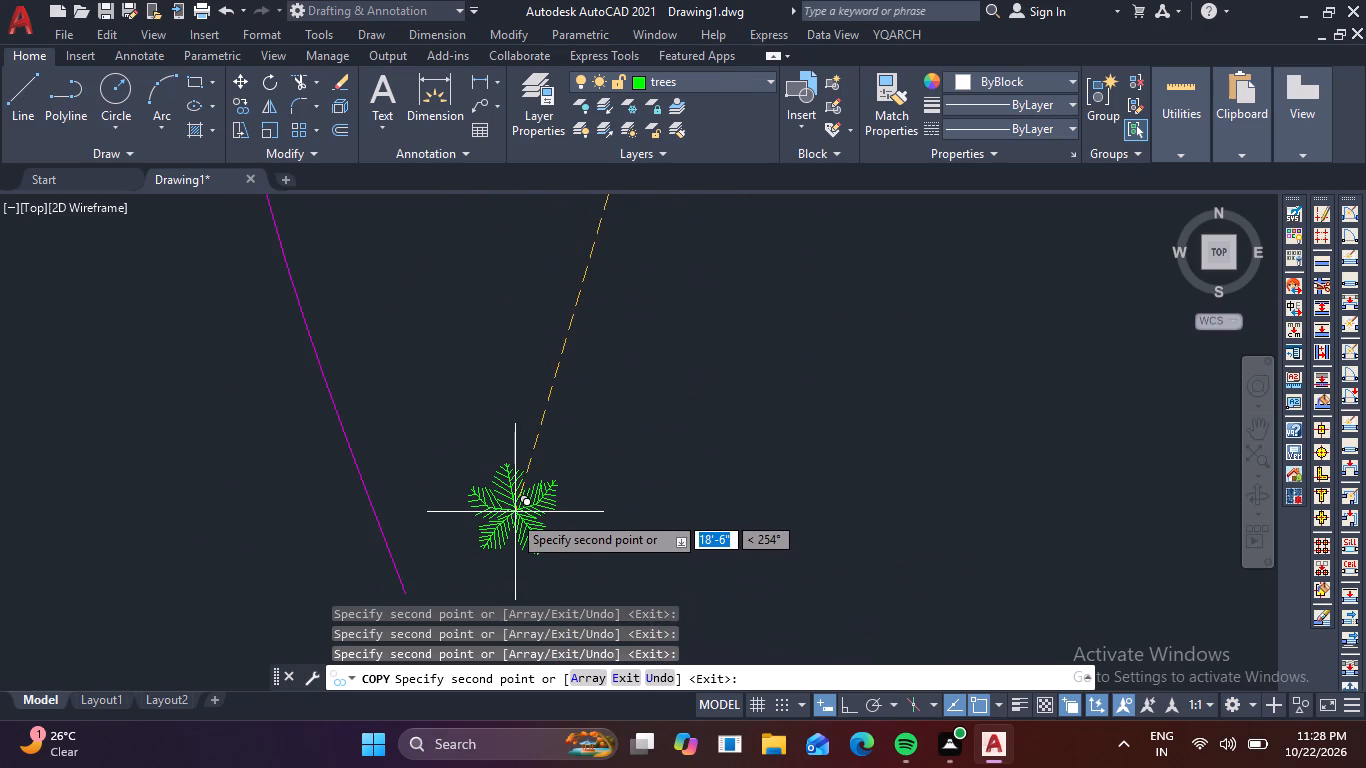
{"action": "left_click", "coordinate": [484, 510]}
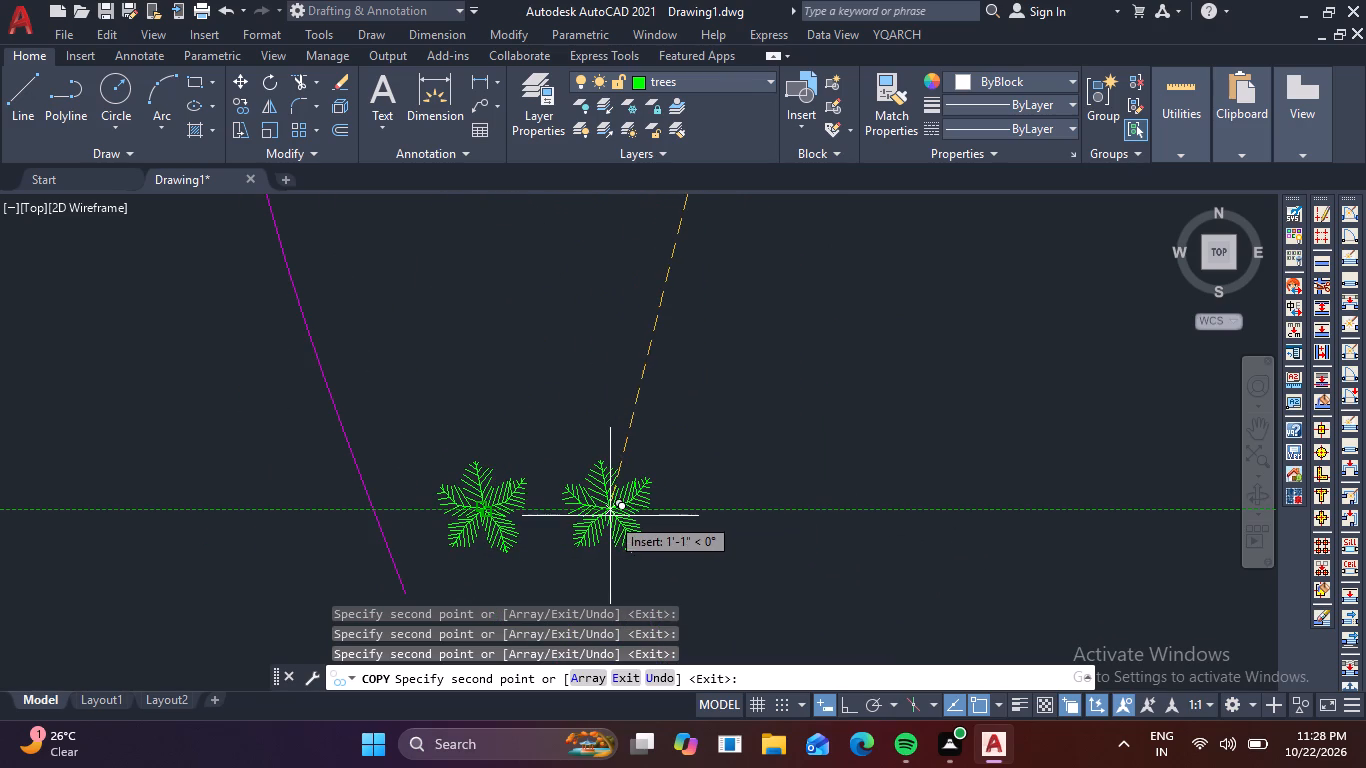
{"action": "left_click", "coordinate": [619, 513]}
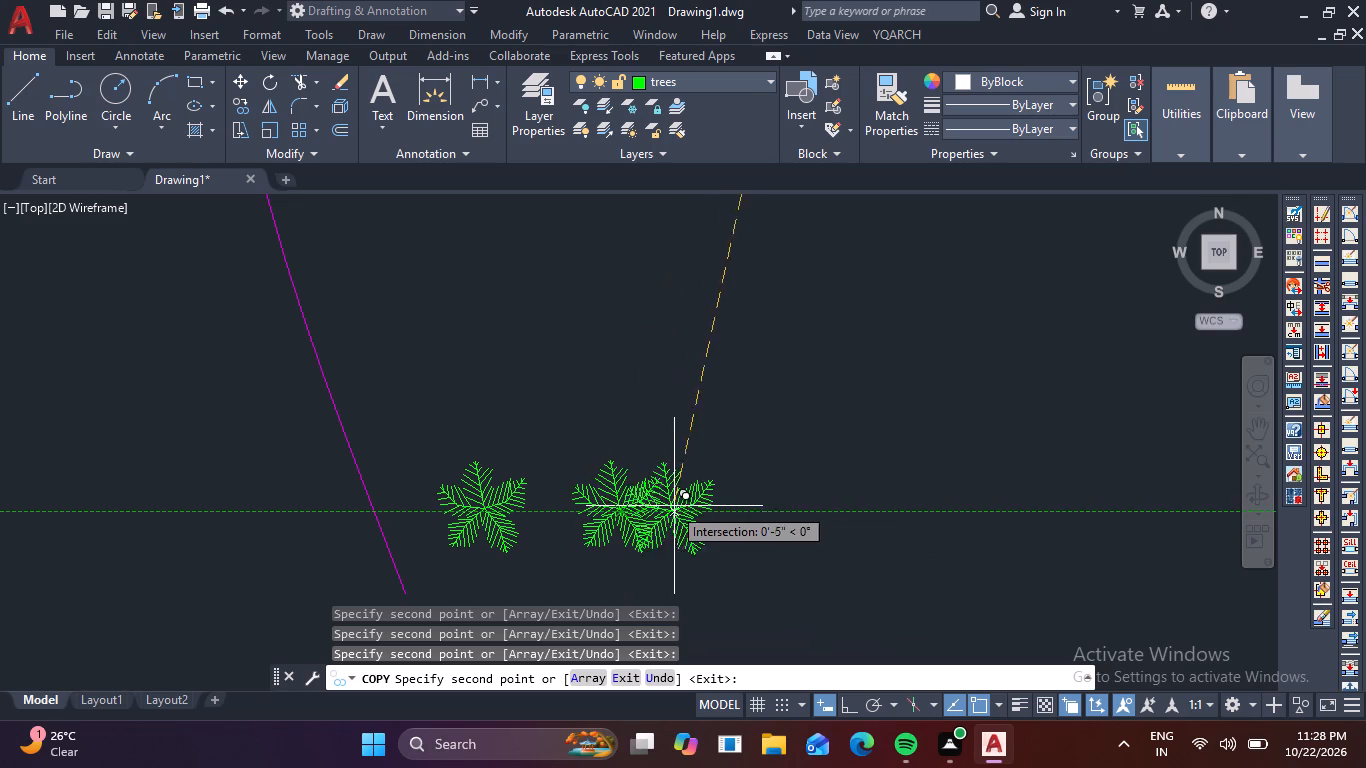
{"action": "left_click", "coordinate": [751, 506]}
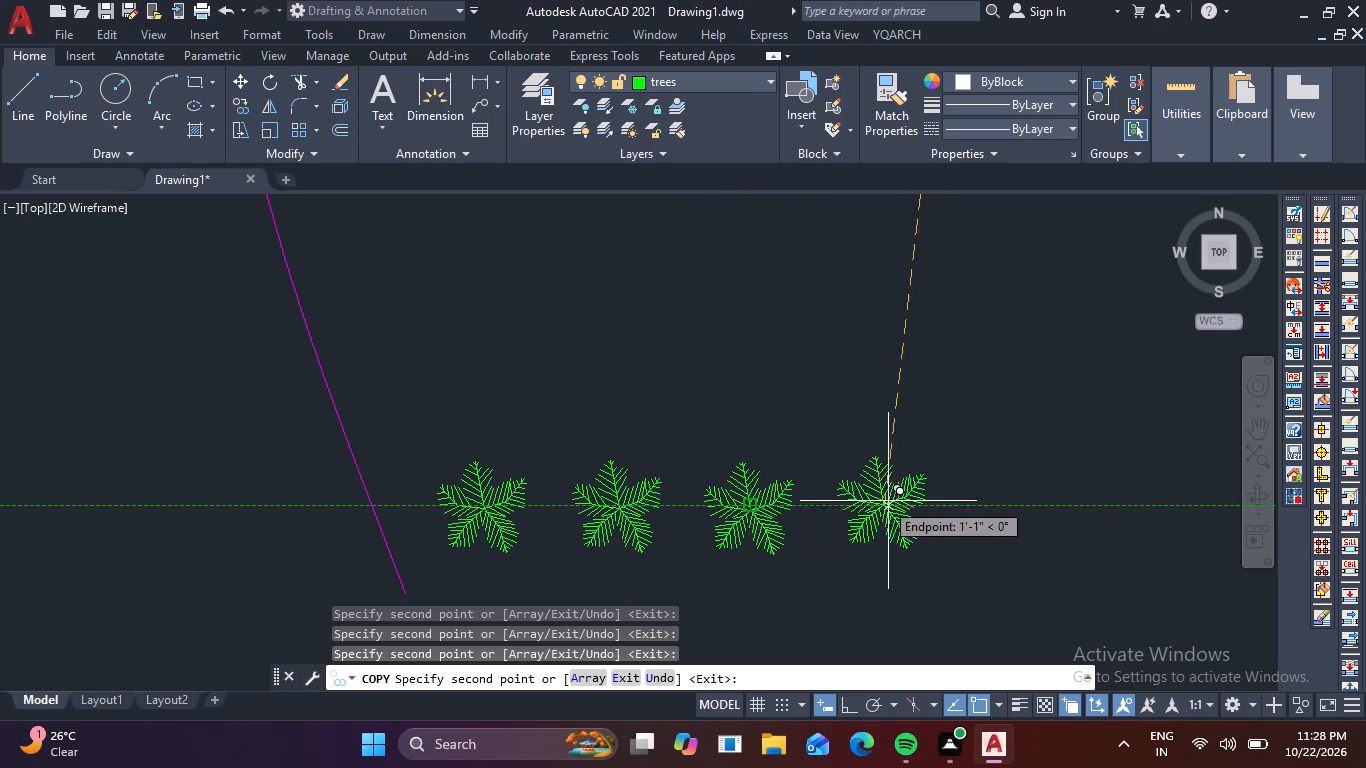
{"action": "left_click", "coordinate": [874, 505]}
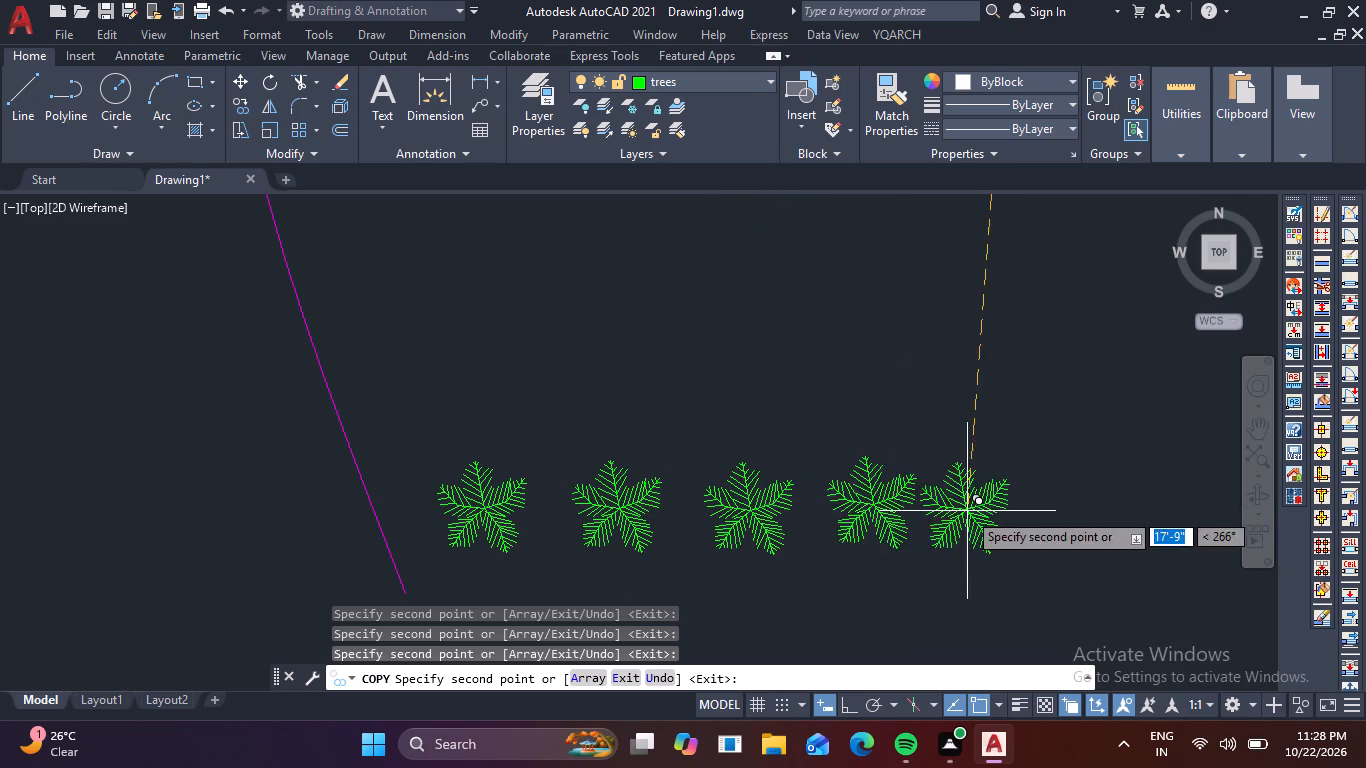
Extend this row straight away from the path with eight more copies about 1'-0" apart, forming the garden's front edge on the staircase side.
{"action": "middle_click_drag", "start_coordinate": [967, 511], "coordinate": [712, 516]}
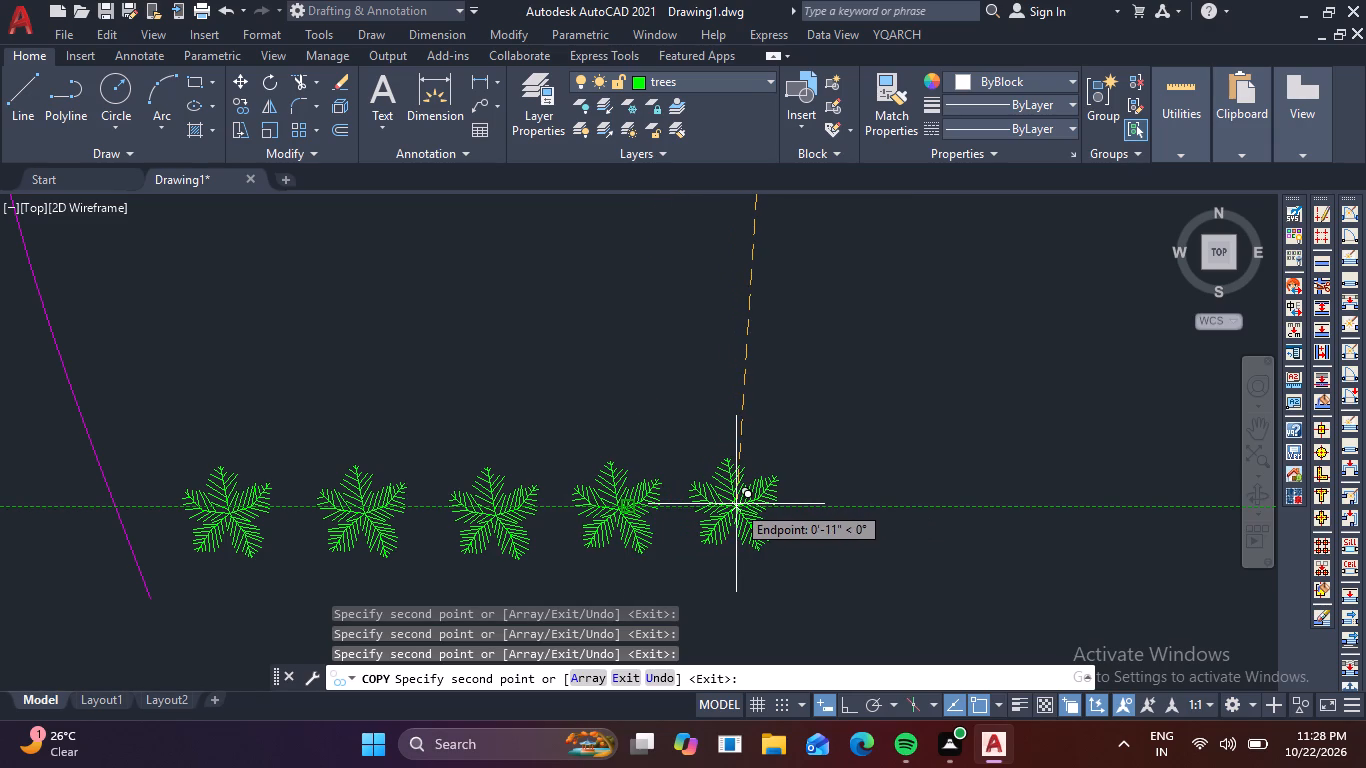
{"action": "left_click", "coordinate": [736, 504]}
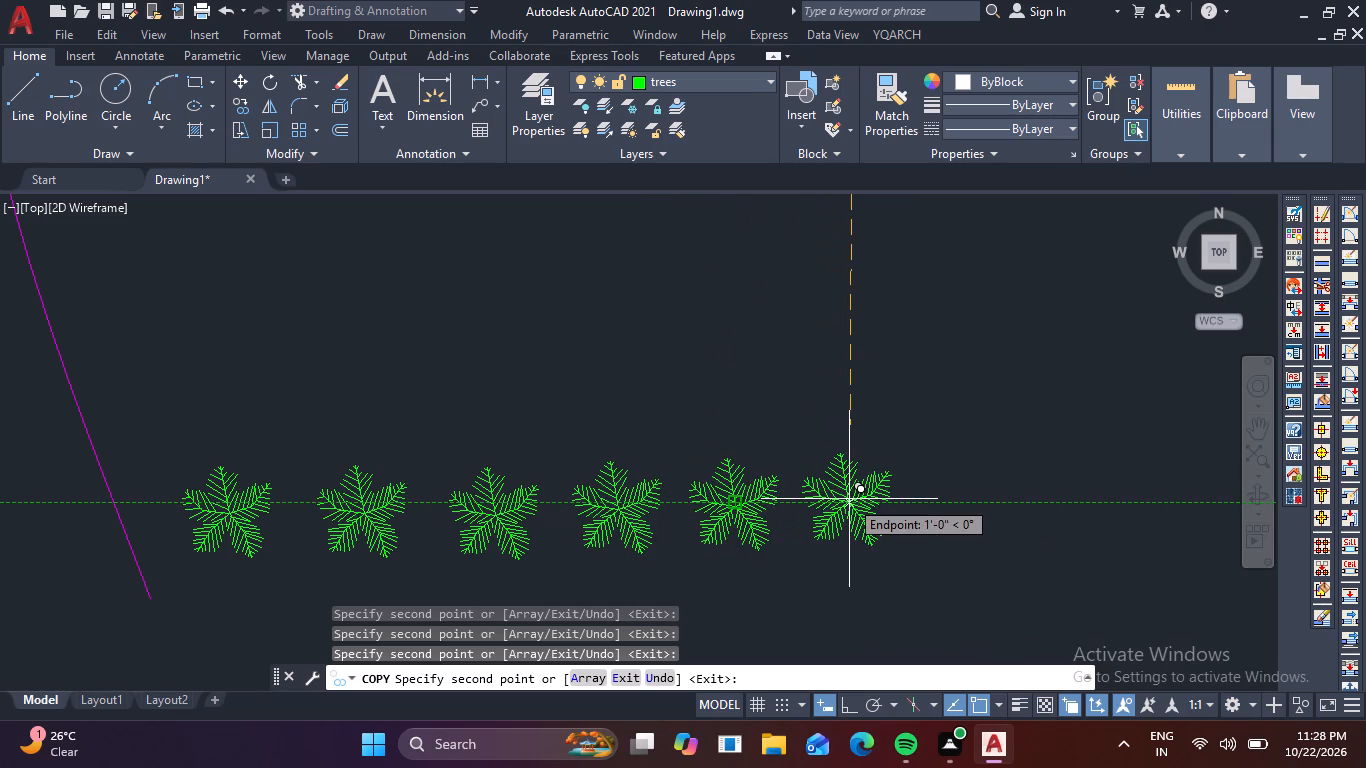
{"action": "left_click", "coordinate": [849, 499]}
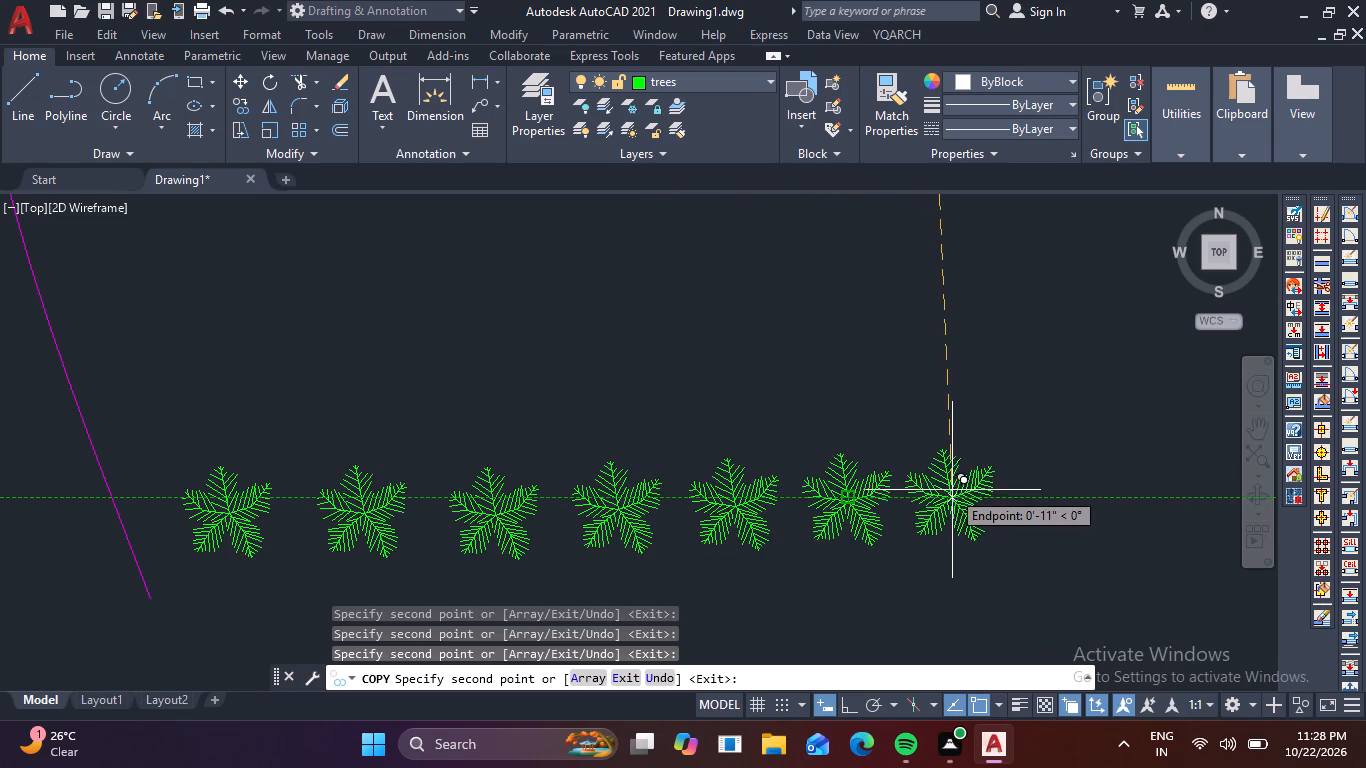
{"action": "left_click", "coordinate": [963, 493]}
{"action": "middle_click_drag", "start_coordinate": [963, 493], "coordinate": [526, 485]}
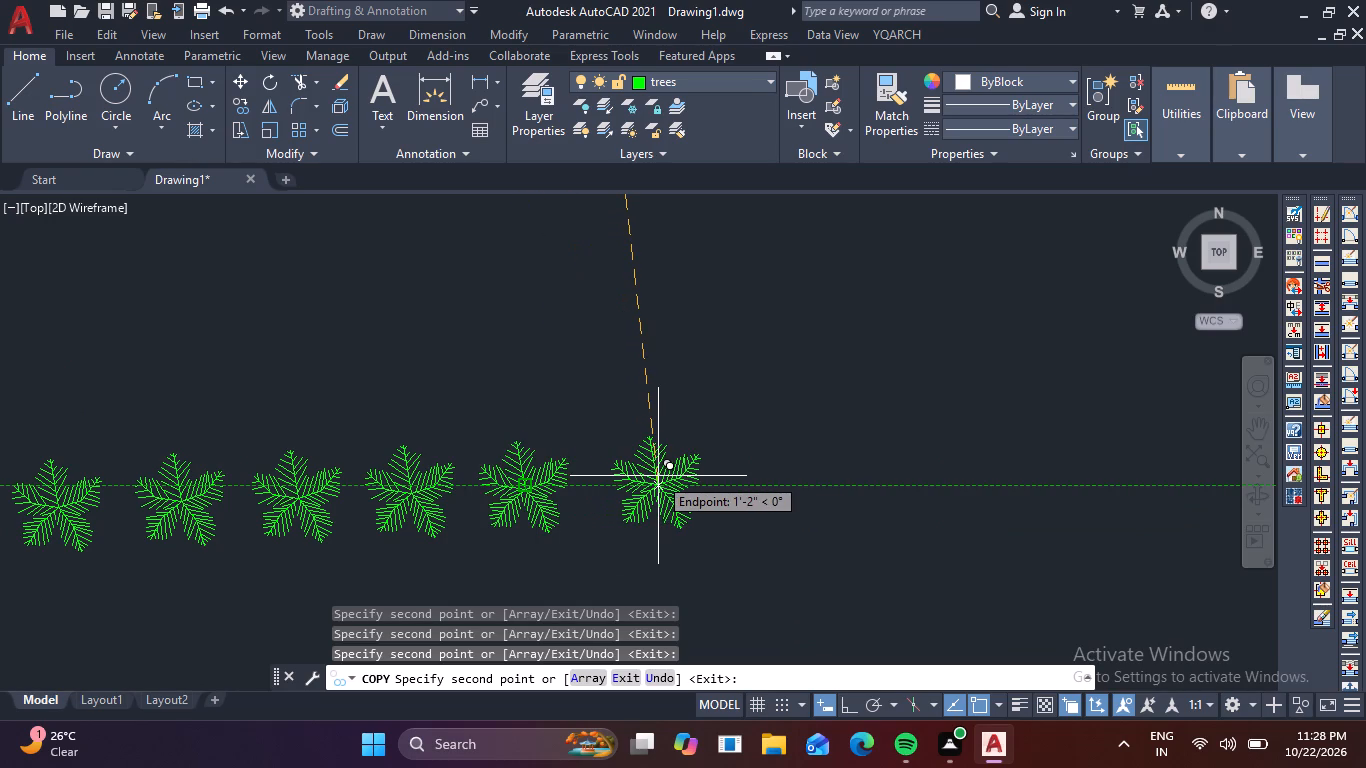
{"action": "left_click", "coordinate": [642, 482]}
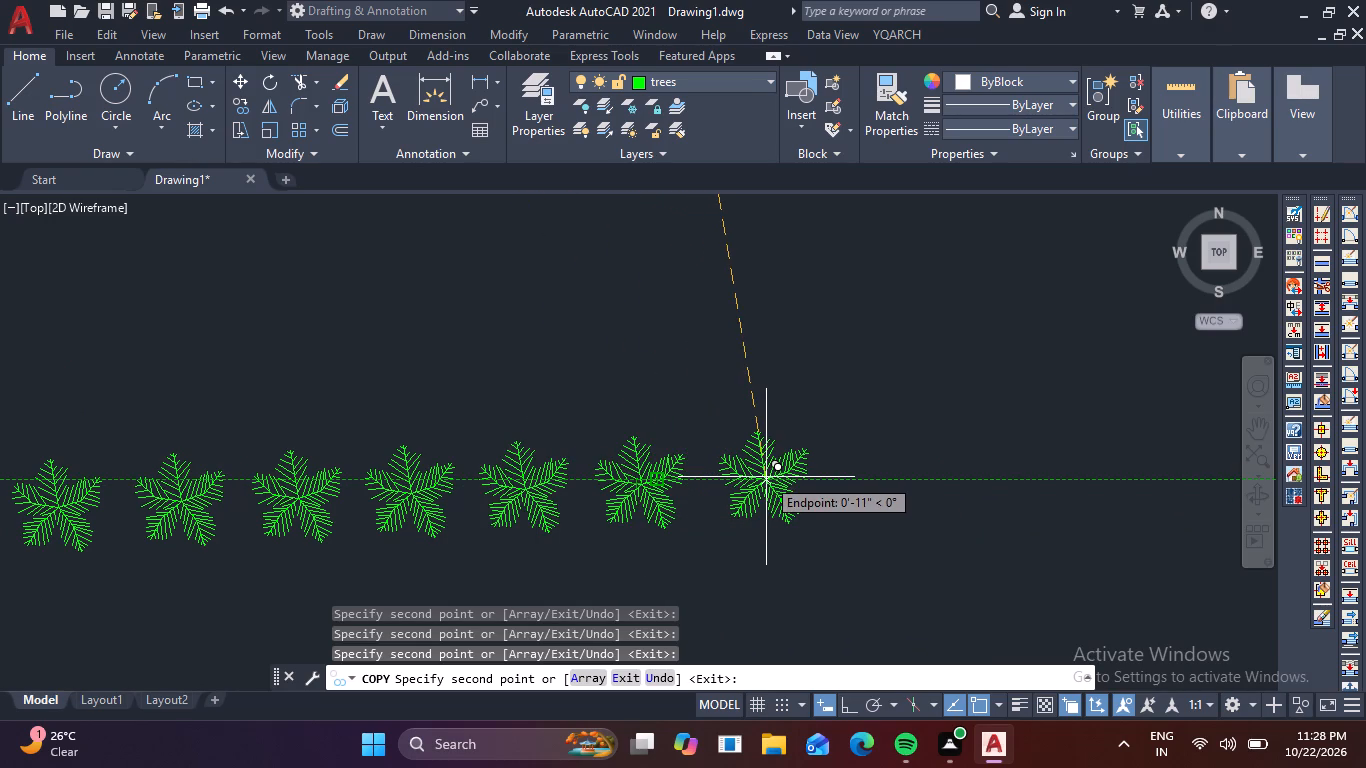
{"action": "left_click", "coordinate": [766, 477]}
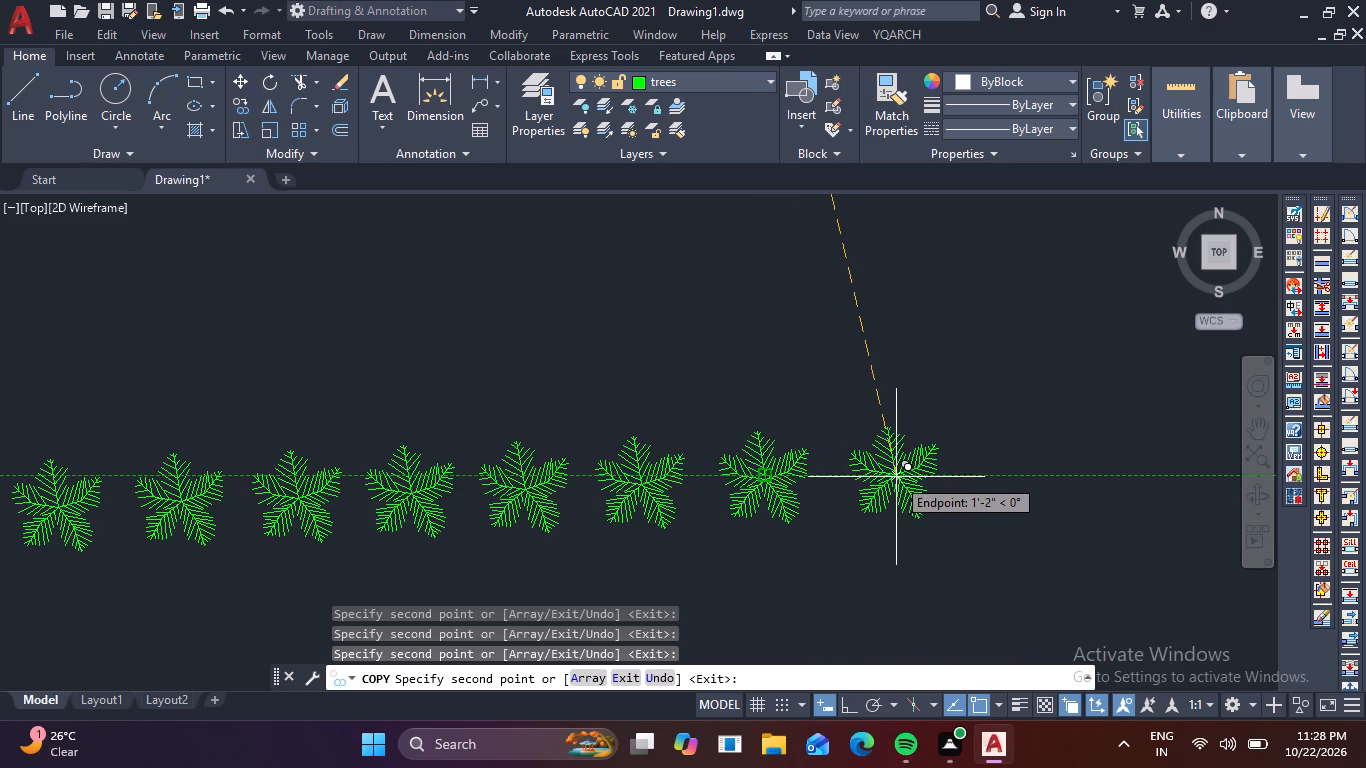
{"action": "left_click", "coordinate": [897, 476]}
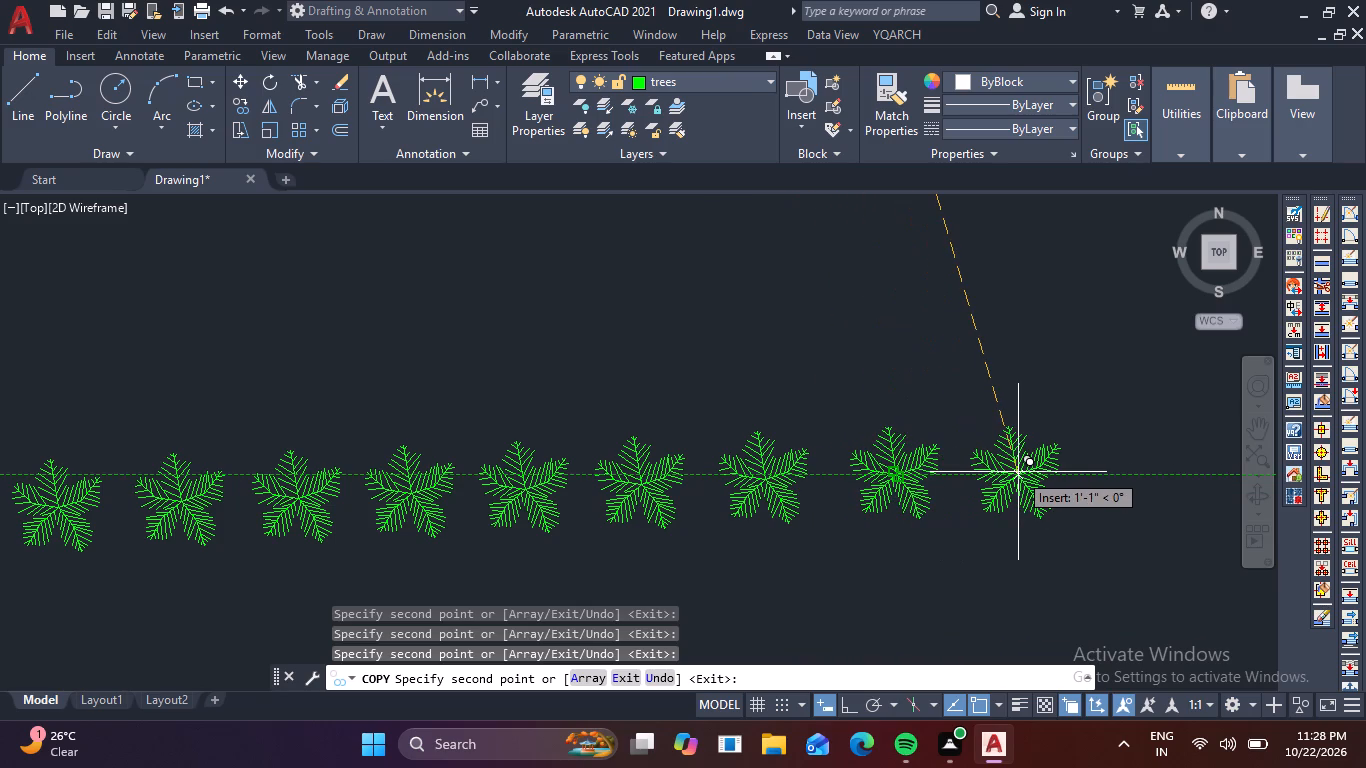
{"action": "left_click", "coordinate": [1011, 472]}
{"action": "middle_click_drag", "start_coordinate": [1056, 471], "coordinate": [824, 465]}
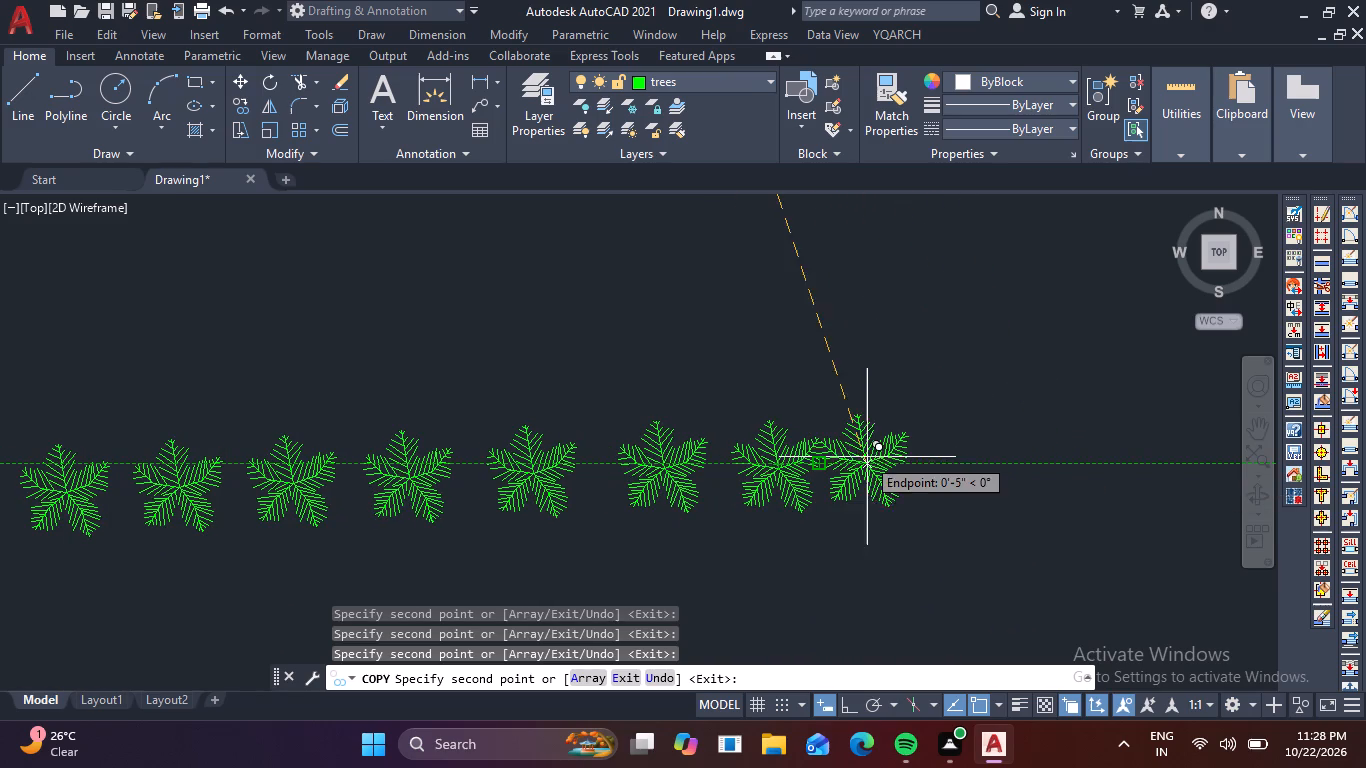
{"action": "left_click", "coordinate": [903, 463]}
Turn the row at its outer end back toward the house with six copies about 1'-1" apart, ending about 12'-1" from the staircase tree.
{"action": "scroll", "coordinate": [892, 527], "scroll_direction": "down", "scroll_amount": 3}
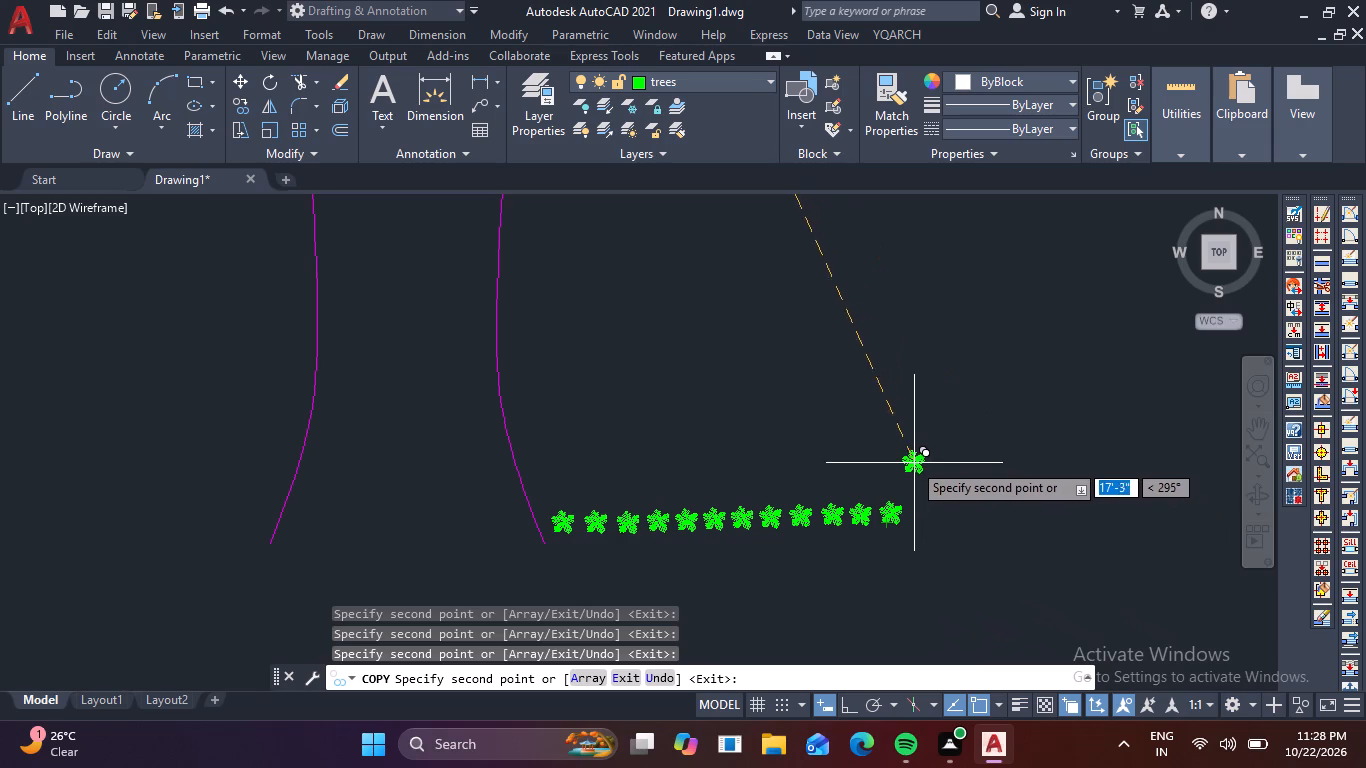
{"action": "scroll", "coordinate": [840, 466], "scroll_direction": "up", "scroll_amount": 2}
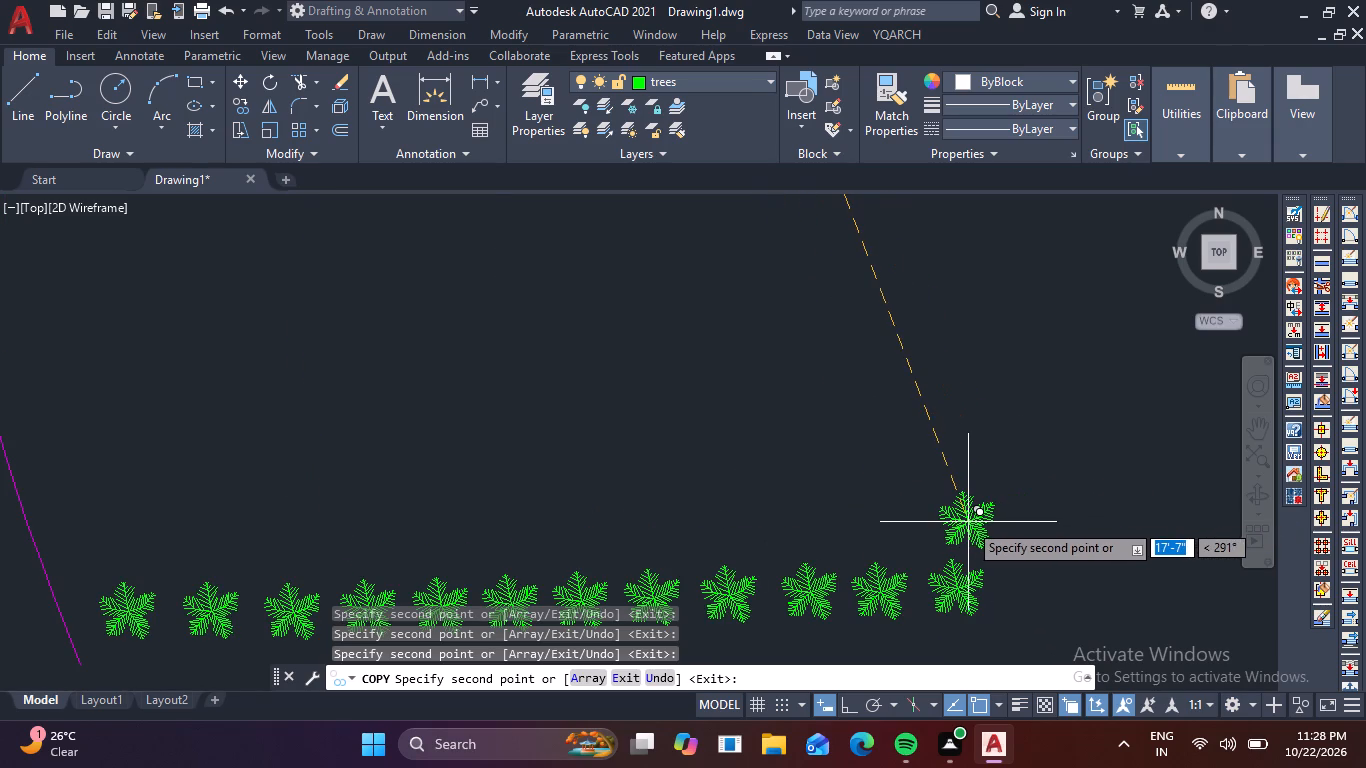
{"action": "left_click", "coordinate": [959, 519]}
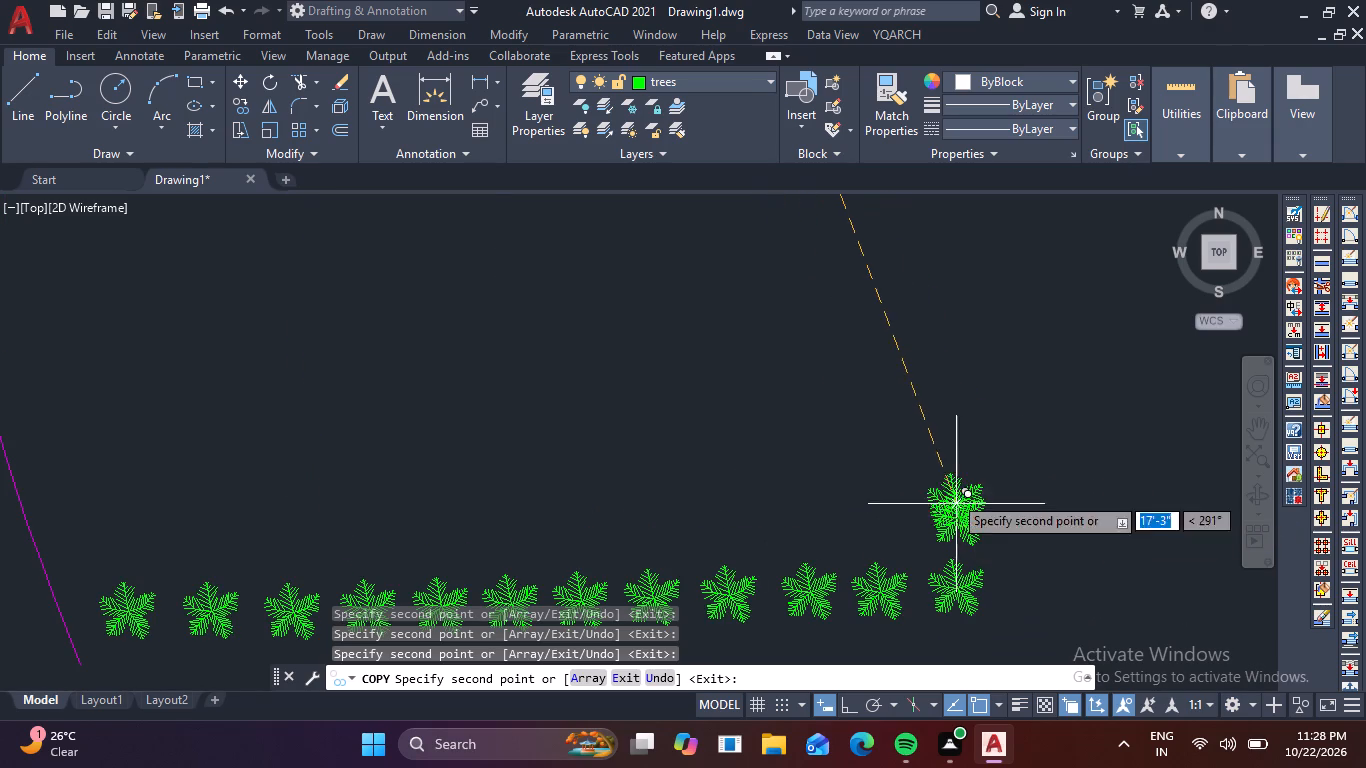
{"action": "left_click", "coordinate": [950, 434]}
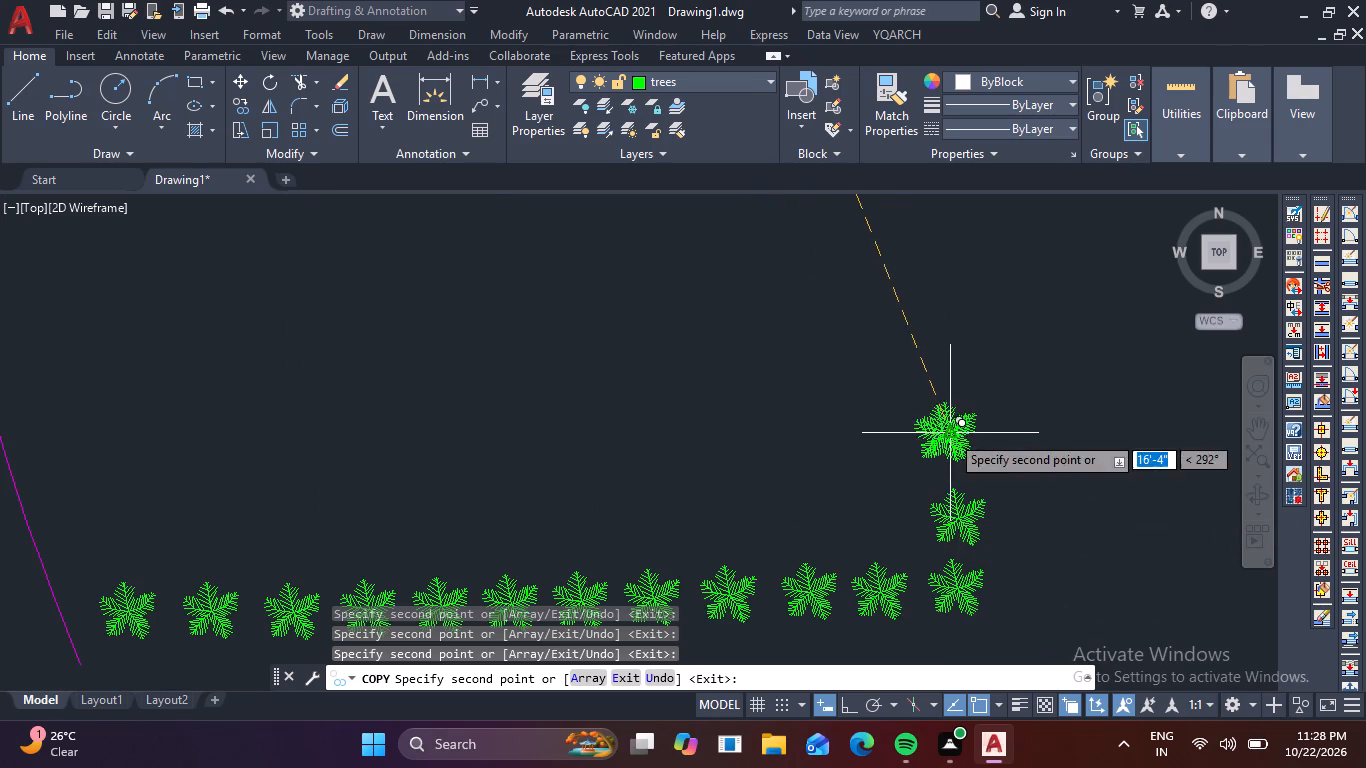
{"action": "left_click", "coordinate": [939, 350]}
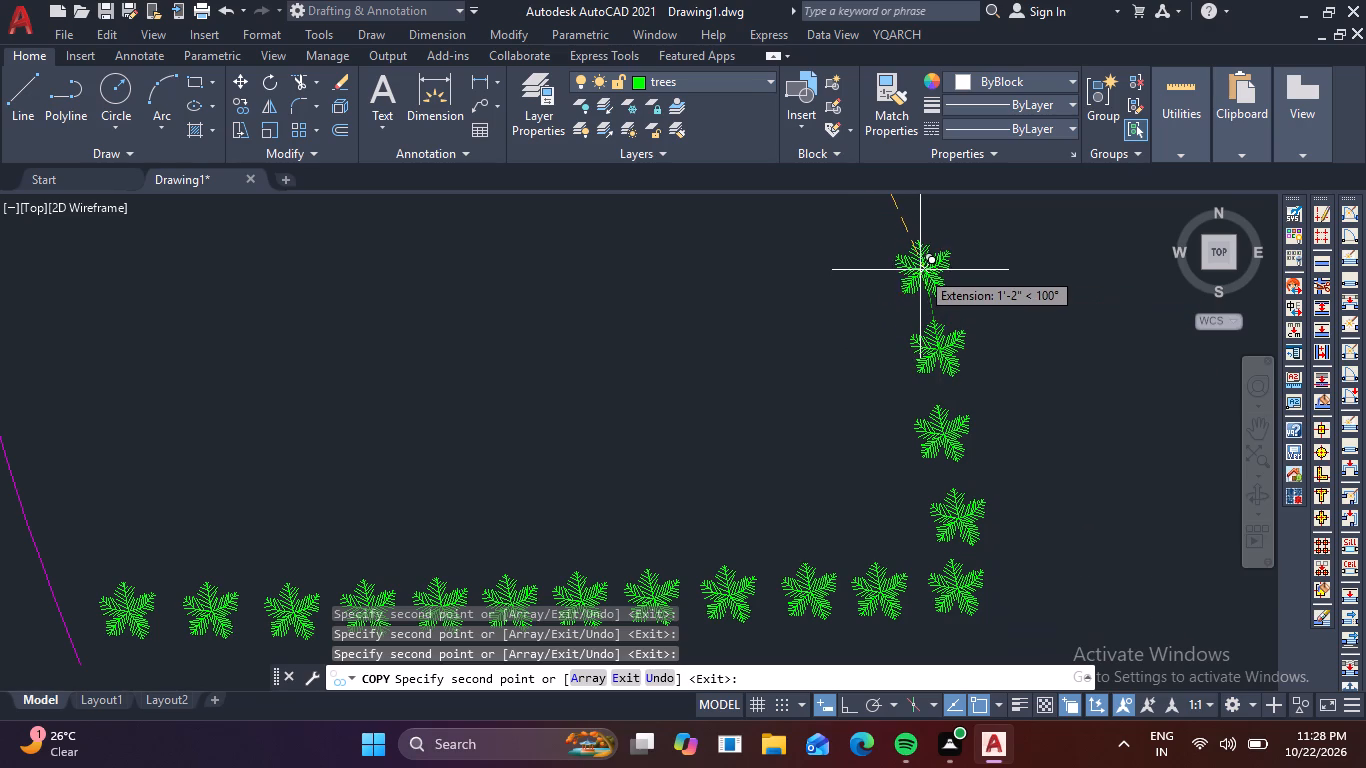
{"action": "left_click", "coordinate": [920, 270]}
{"action": "middle_click_drag", "start_coordinate": [806, 347], "coordinate": [681, 499]}
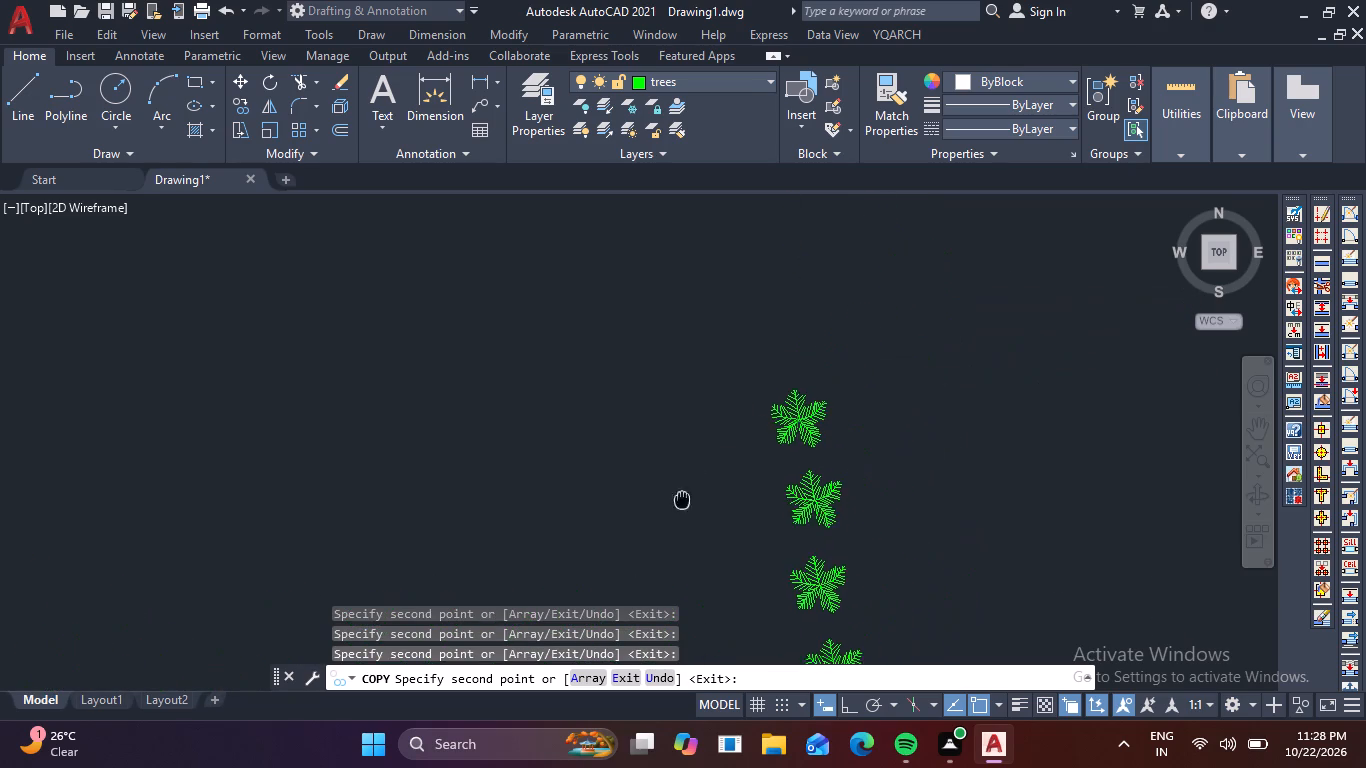
{"action": "middle_click_drag", "start_coordinate": [681, 499], "coordinate": [680, 501]}
{"action": "left_click", "coordinate": [779, 343]}
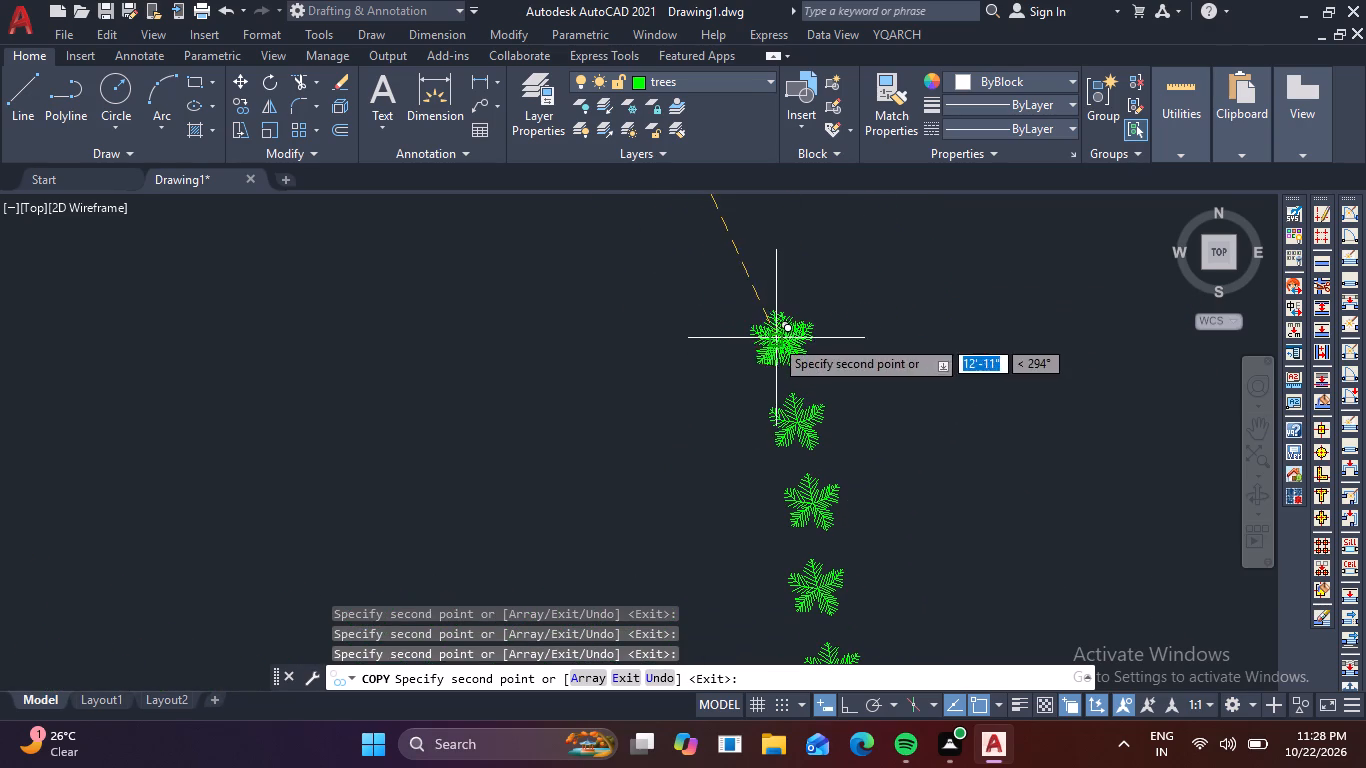
{"action": "middle_click_drag", "start_coordinate": [757, 369], "coordinate": [674, 485]}
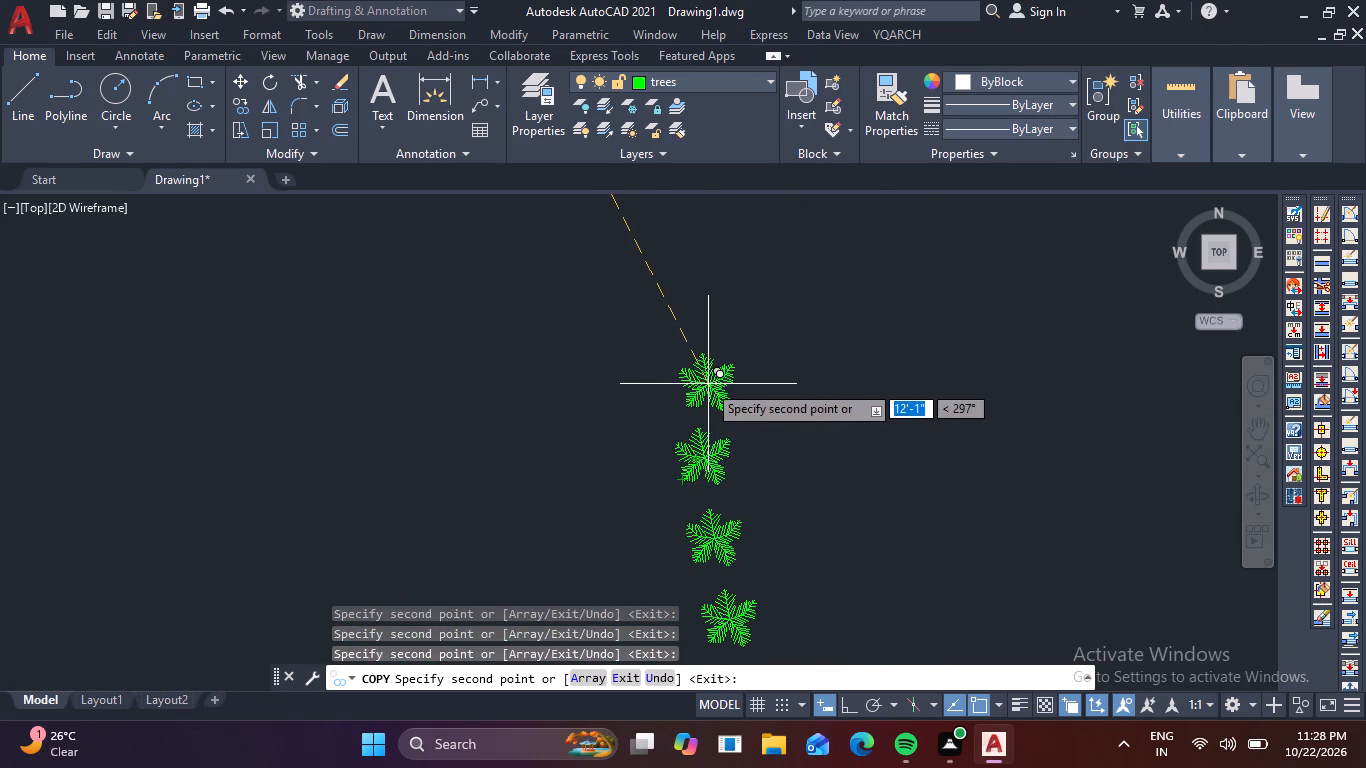
{"action": "left_click", "coordinate": [695, 386]}
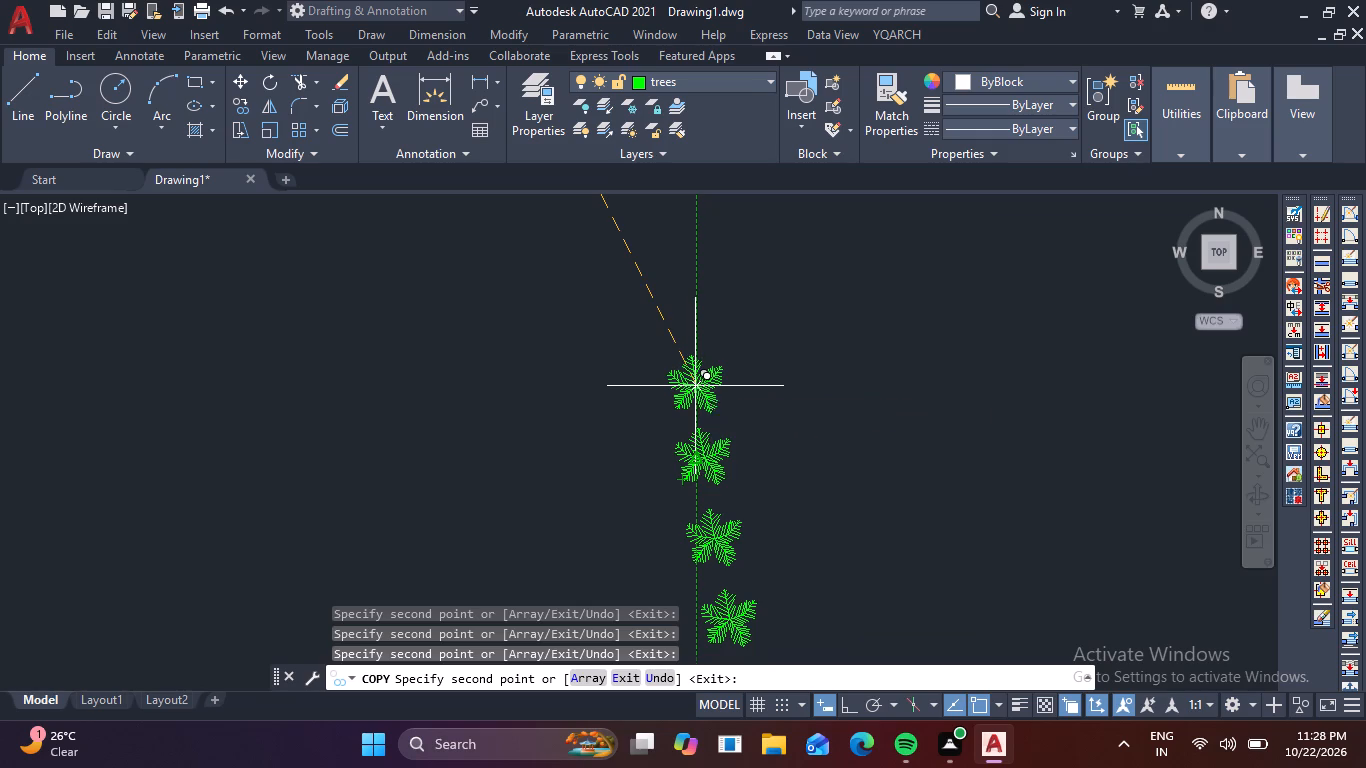
Start a tree row at the far end of the path on the living-room side, with five copies about 1'-0" apart running away from the path.
{"action": "scroll", "coordinate": [496, 525], "scroll_direction": "down", "scroll_amount": 4}
{"action": "scroll", "coordinate": [780, 442], "scroll_direction": "down", "scroll_amount": 1}
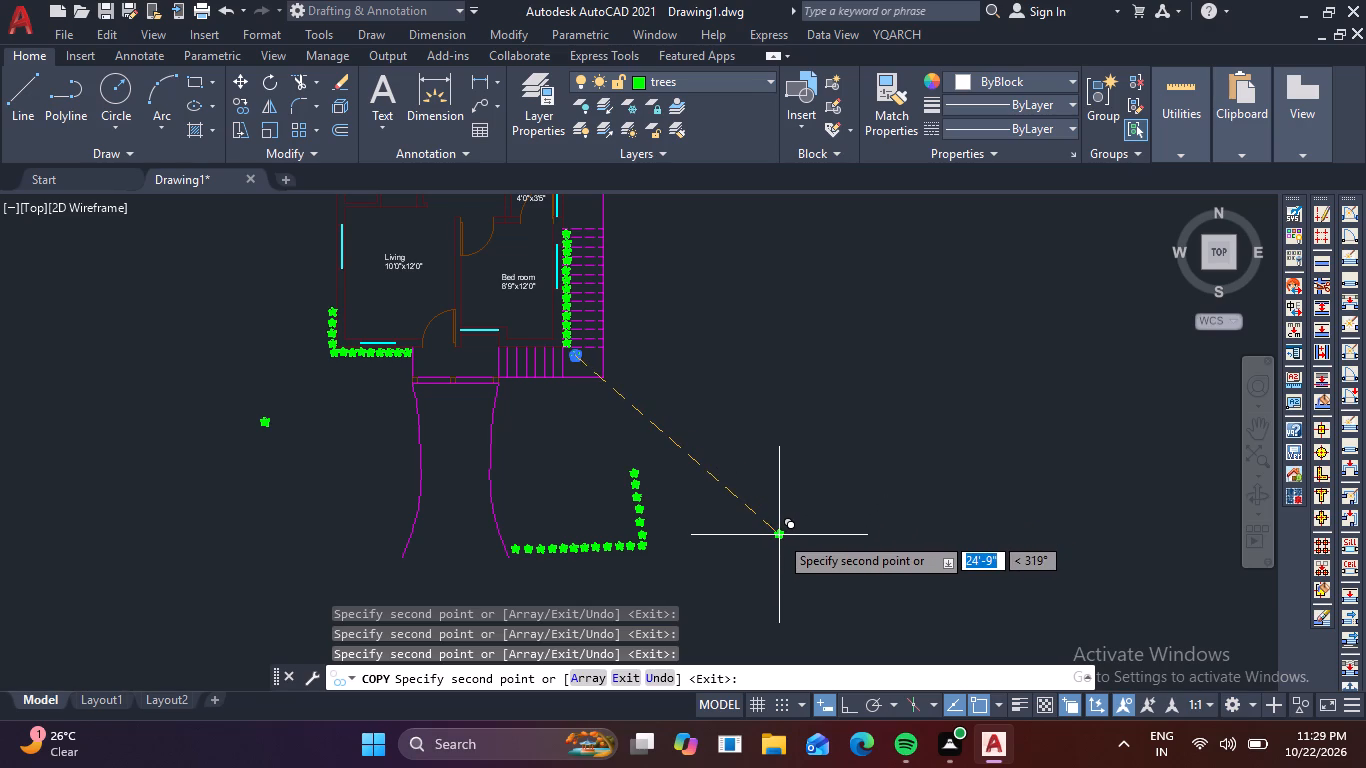
{"action": "scroll", "coordinate": [347, 570], "scroll_direction": "up", "scroll_amount": 2}
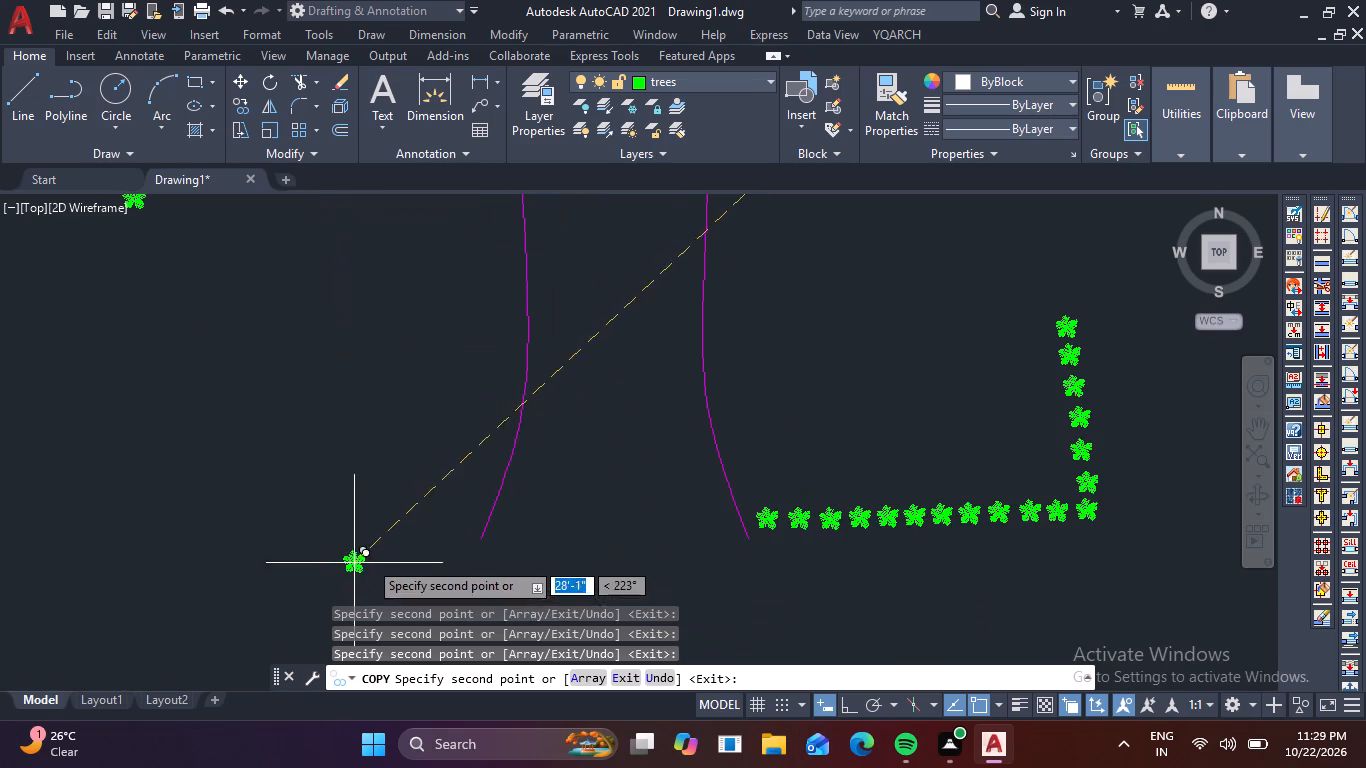
{"action": "scroll", "coordinate": [463, 528], "scroll_direction": "up", "scroll_amount": 2}
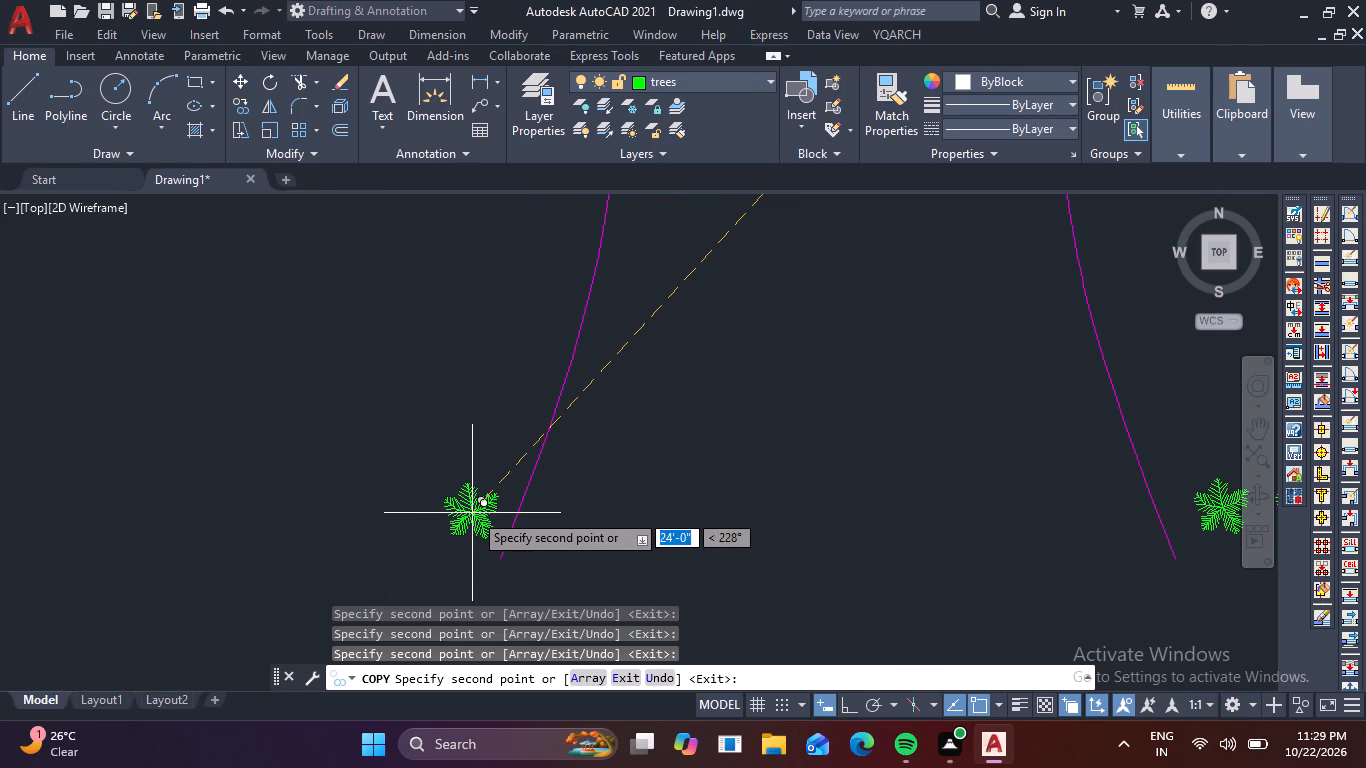
{"action": "left_click", "coordinate": [474, 511]}
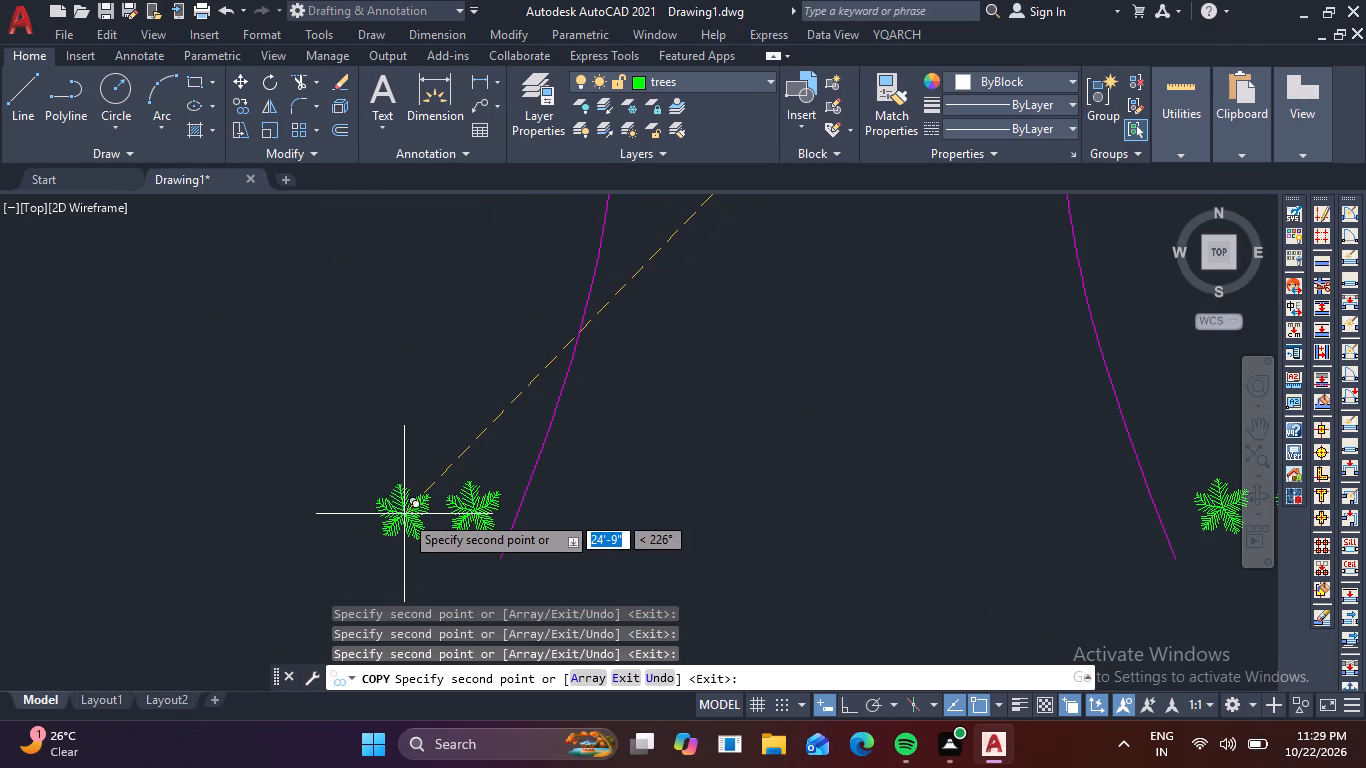
{"action": "left_click", "coordinate": [404, 514]}
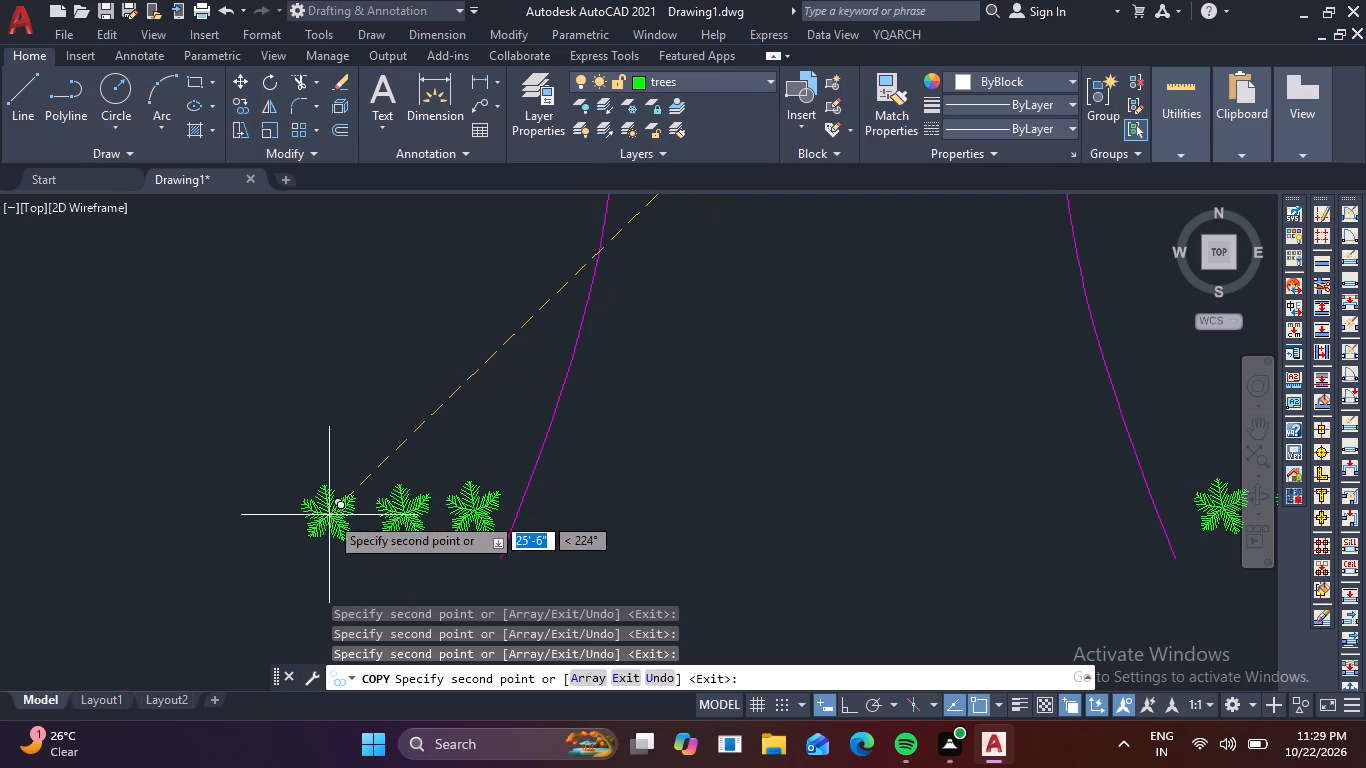
{"action": "left_click", "coordinate": [329, 515]}
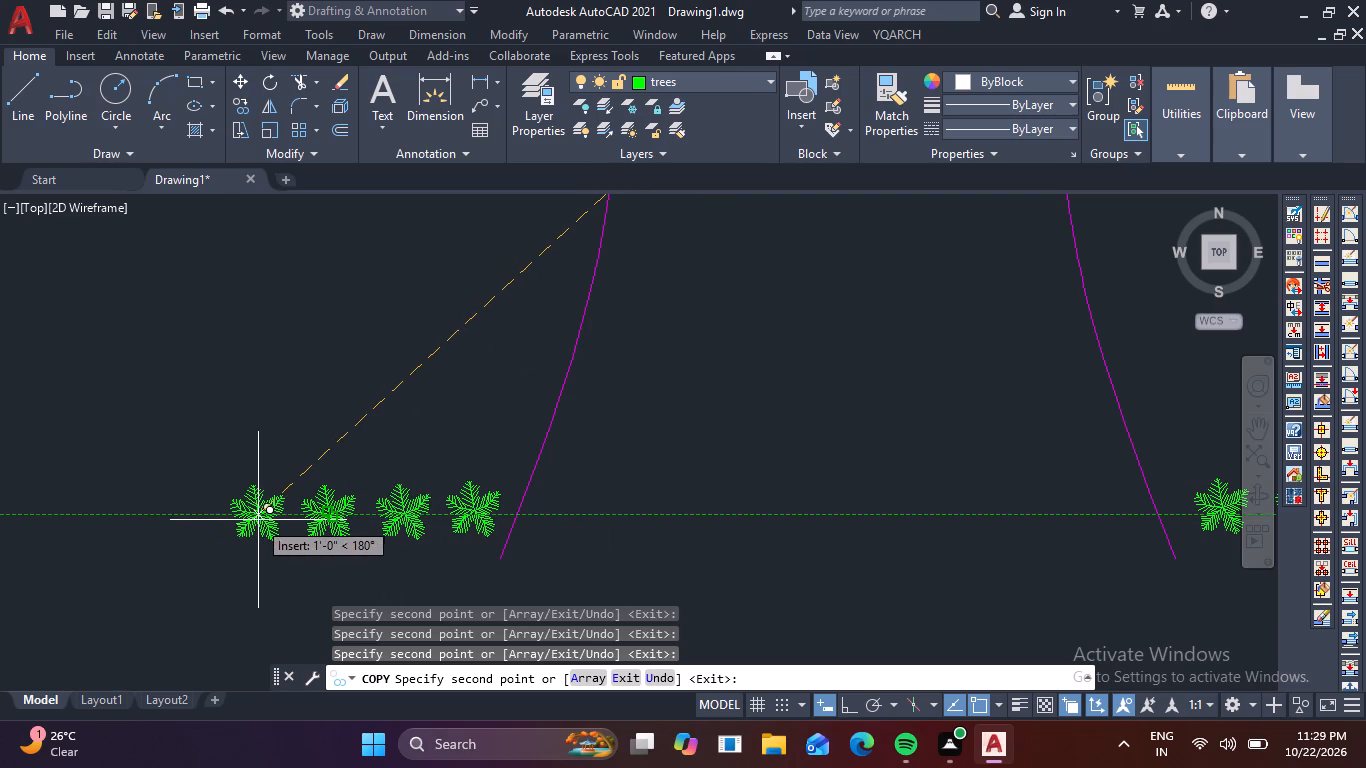
{"action": "left_click", "coordinate": [258, 520]}
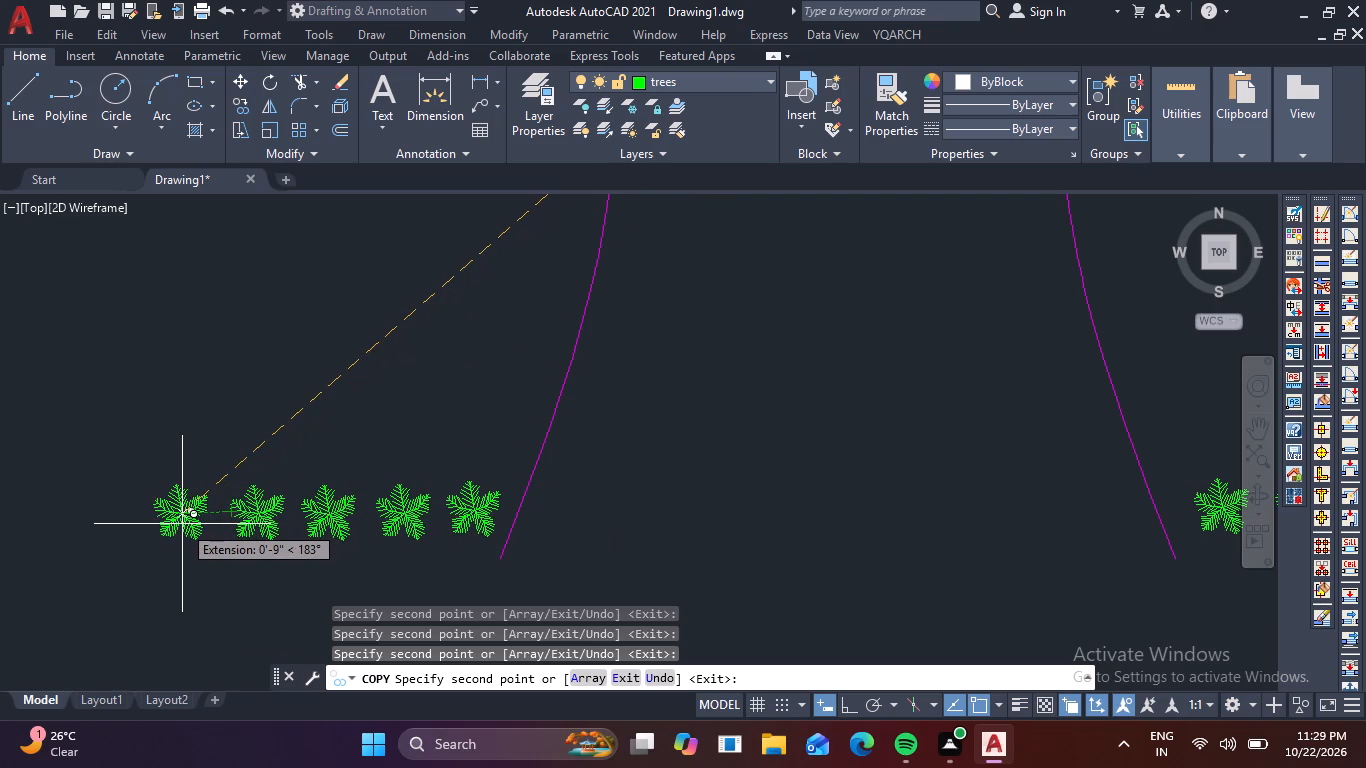
{"action": "left_click", "coordinate": [182, 524]}
Extend this row straight away from the path with five more copies about 11" apart, forming the garden's front edge on the living-room side.
{"action": "middle_click_drag", "start_coordinate": [158, 527], "coordinate": [332, 533]}
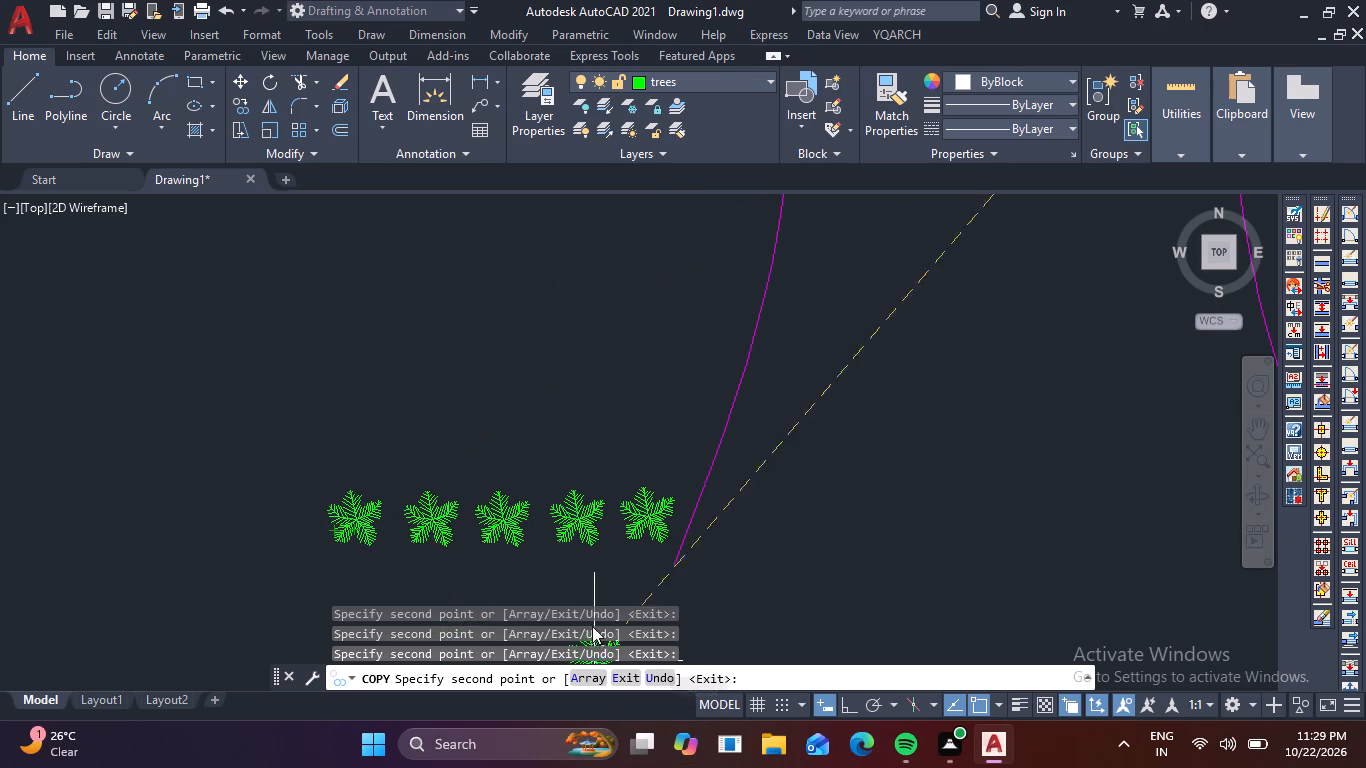
{"action": "scroll", "coordinate": [245, 521], "scroll_direction": "up", "scroll_amount": 2}
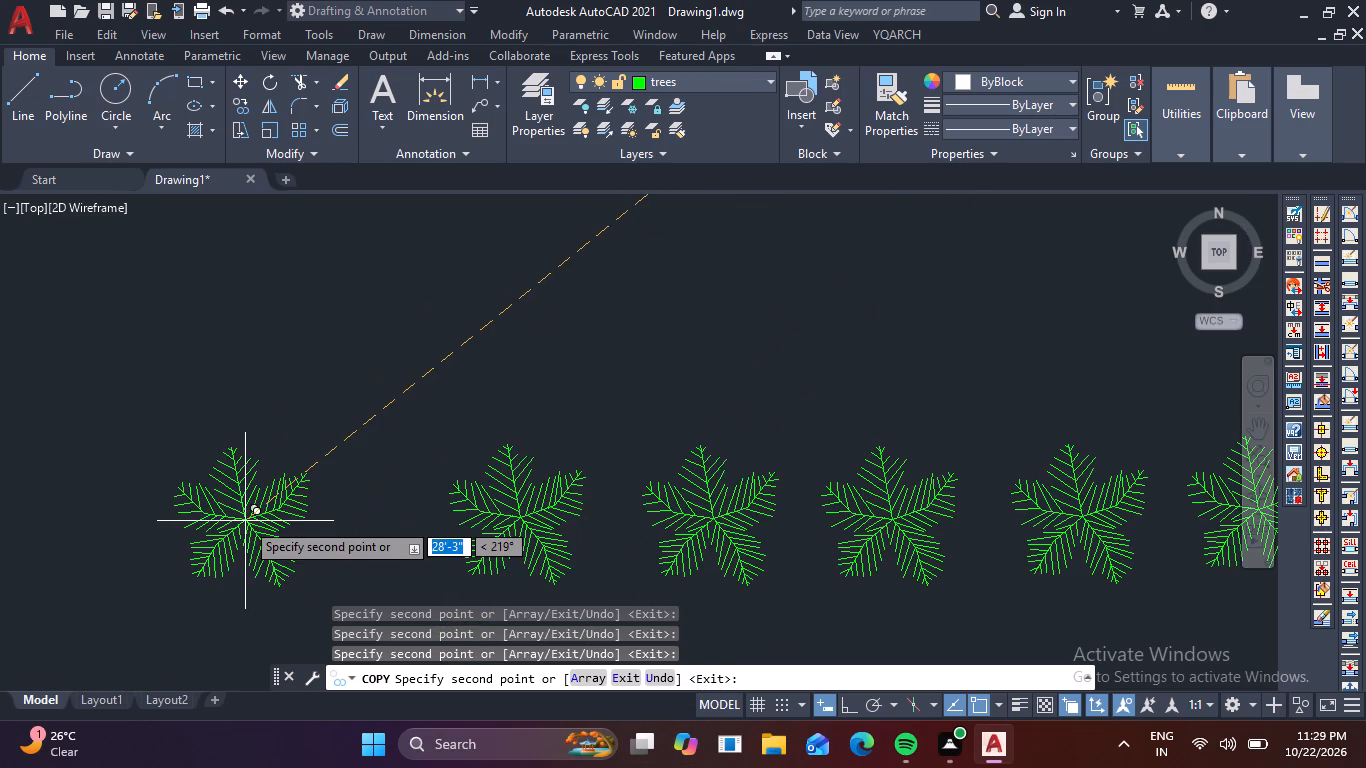
{"action": "left_click", "coordinate": [347, 519]}
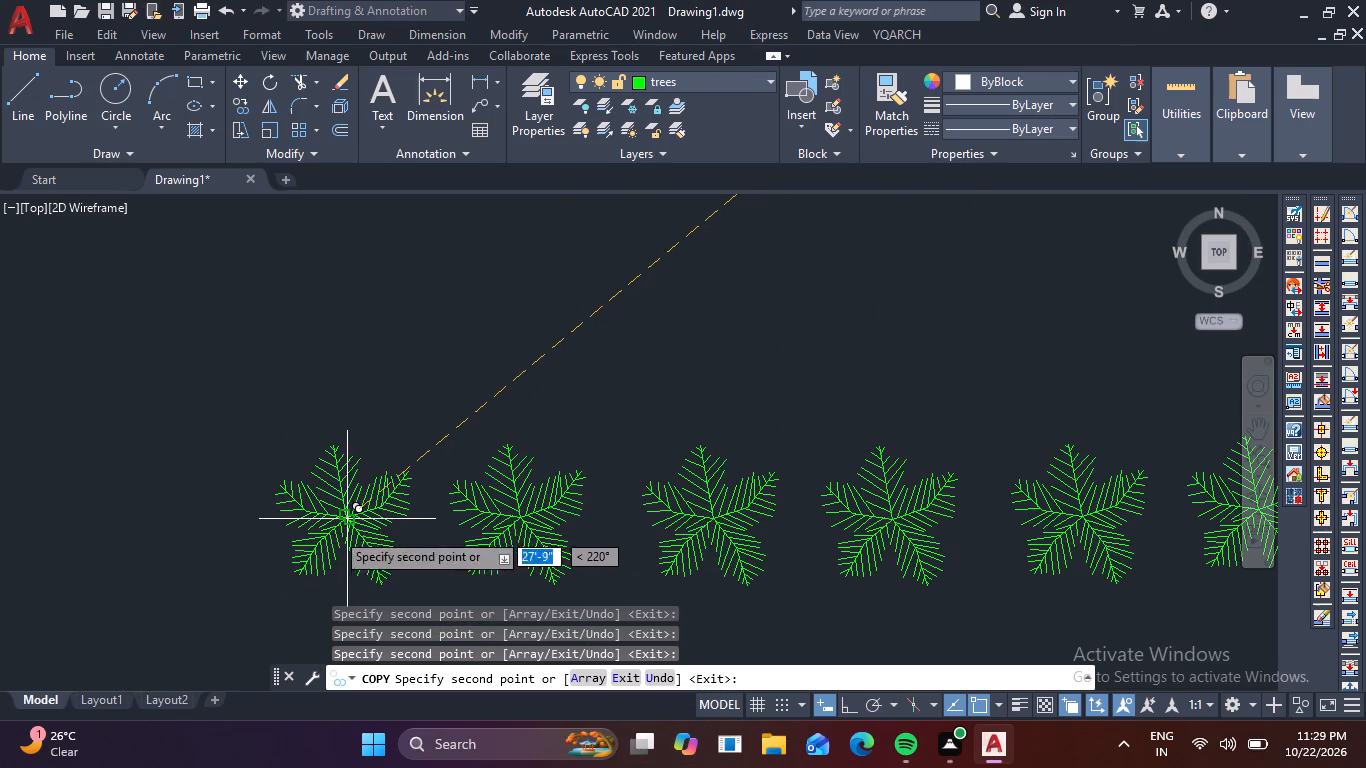
{"action": "middle_click_drag", "start_coordinate": [197, 570], "coordinate": [345, 560]}
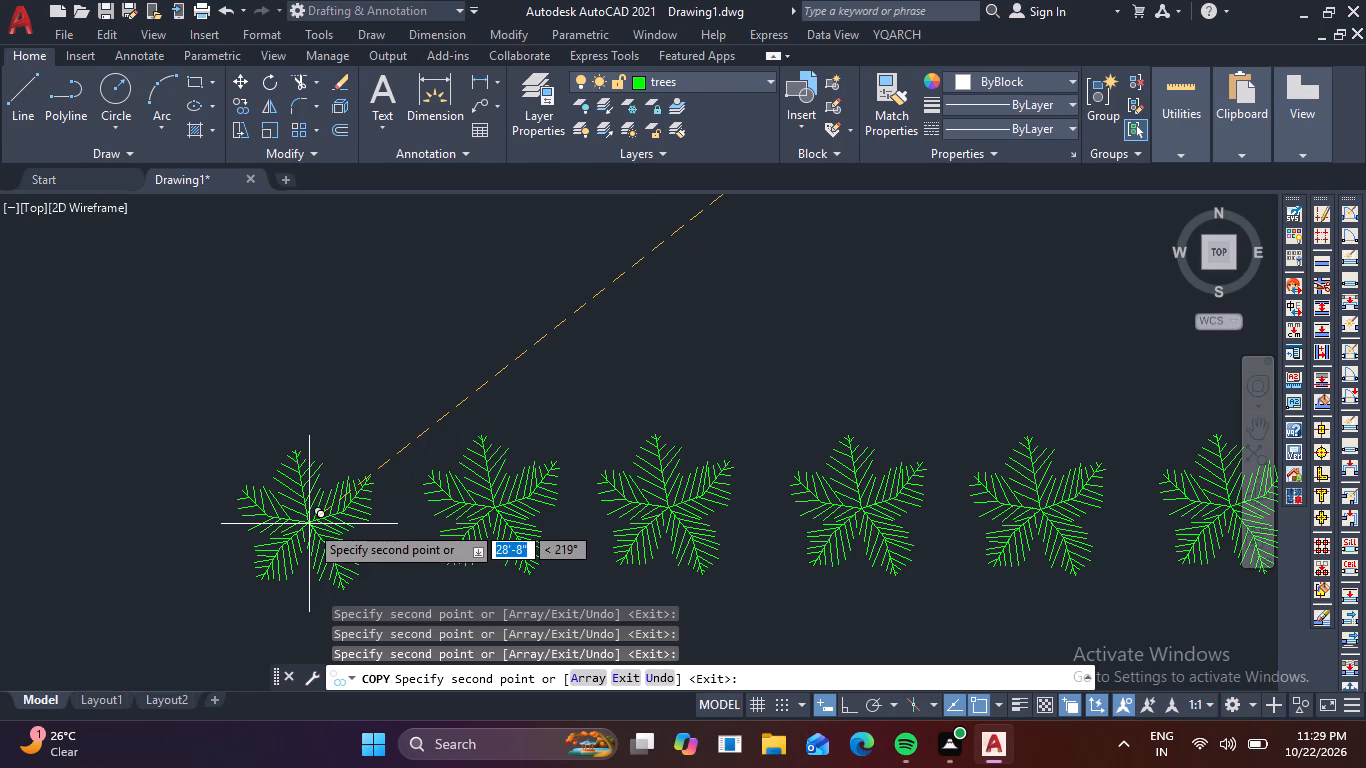
{"action": "left_click", "coordinate": [309, 524]}
{"action": "middle_click_drag", "start_coordinate": [196, 542], "coordinate": [365, 537]}
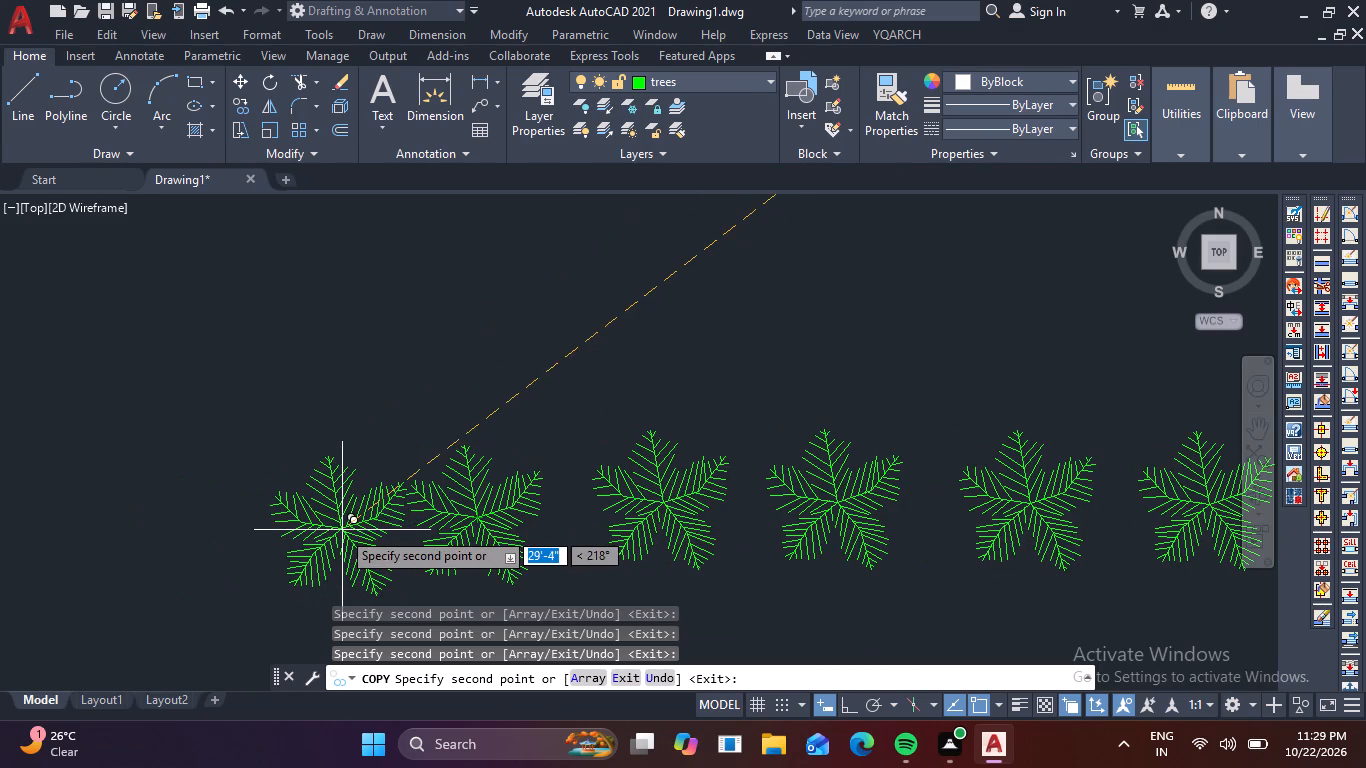
{"action": "left_click", "coordinate": [317, 522]}
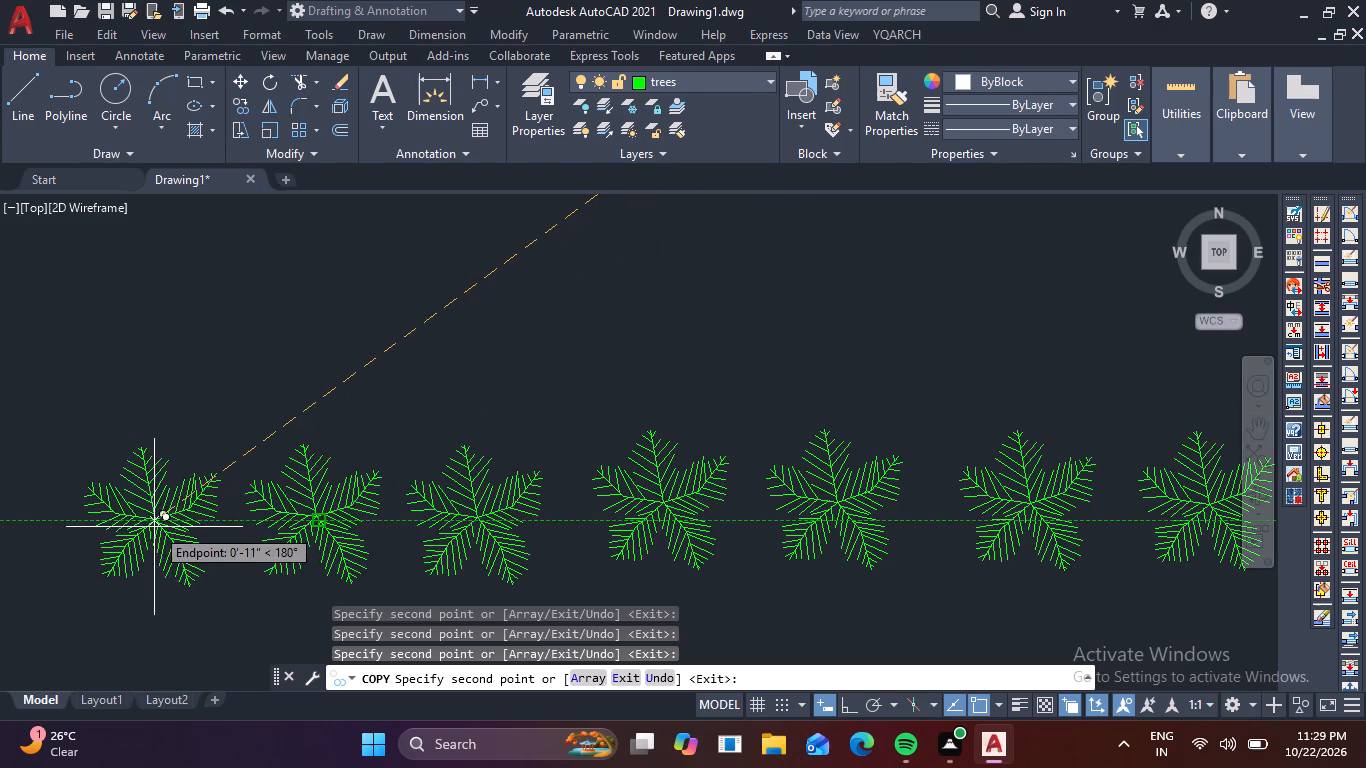
{"action": "left_click", "coordinate": [153, 527]}
{"action": "middle_click_drag", "start_coordinate": [275, 530], "coordinate": [572, 516]}
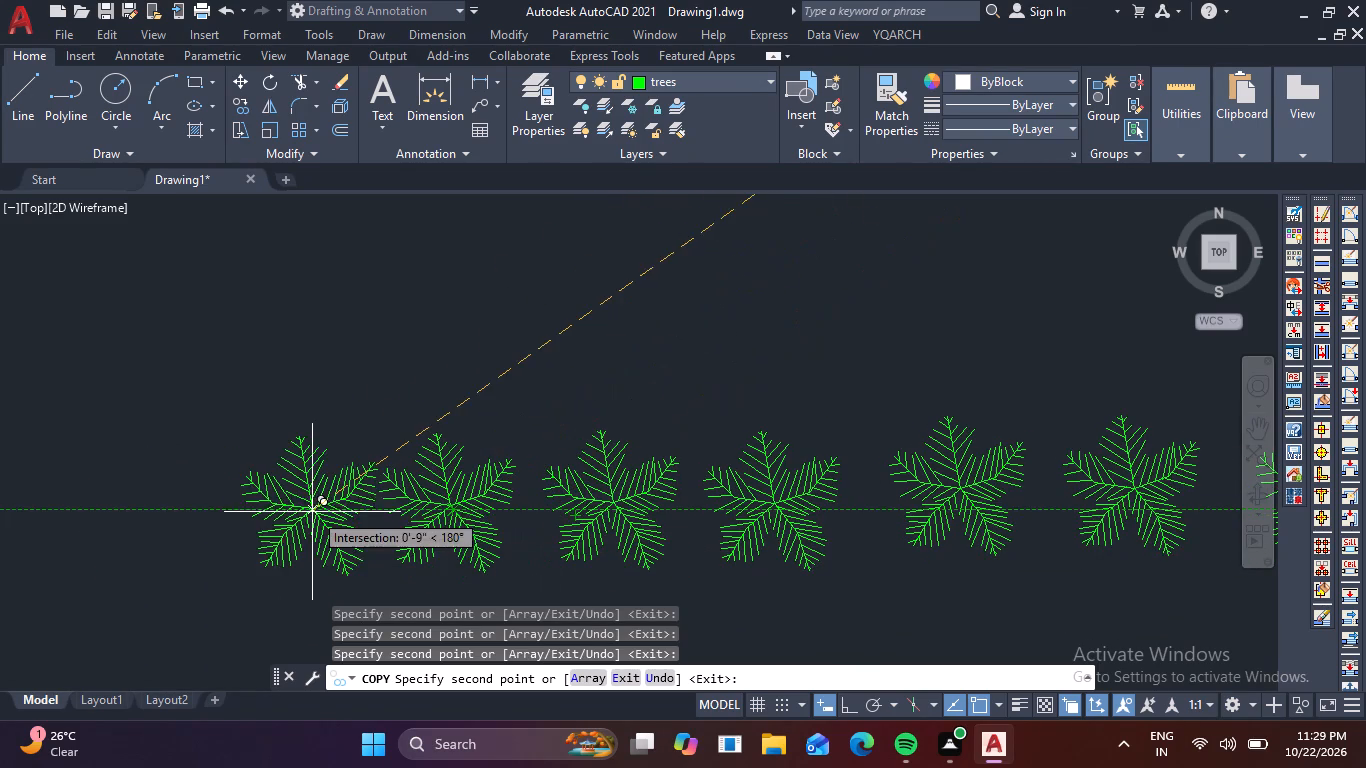
{"action": "left_click", "coordinate": [279, 507]}
{"action": "scroll", "coordinate": [670, 526], "scroll_direction": "down", "scroll_amount": 3}
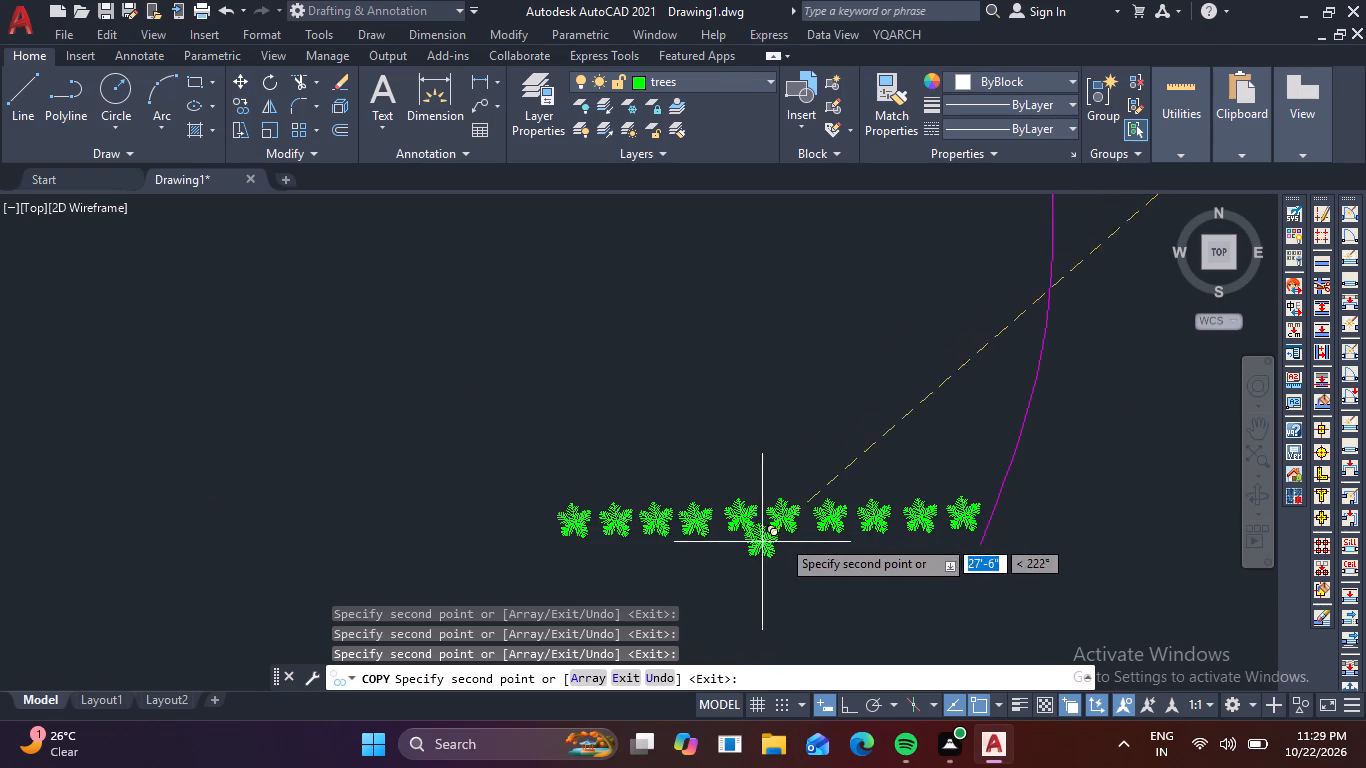
{"action": "middle_click_drag", "start_coordinate": [910, 549], "coordinate": [554, 548]}
{"action": "scroll", "coordinate": [621, 542], "scroll_direction": "down", "scroll_amount": 1}
{"action": "scroll", "coordinate": [824, 530], "scroll_direction": "down", "scroll_amount": 2}
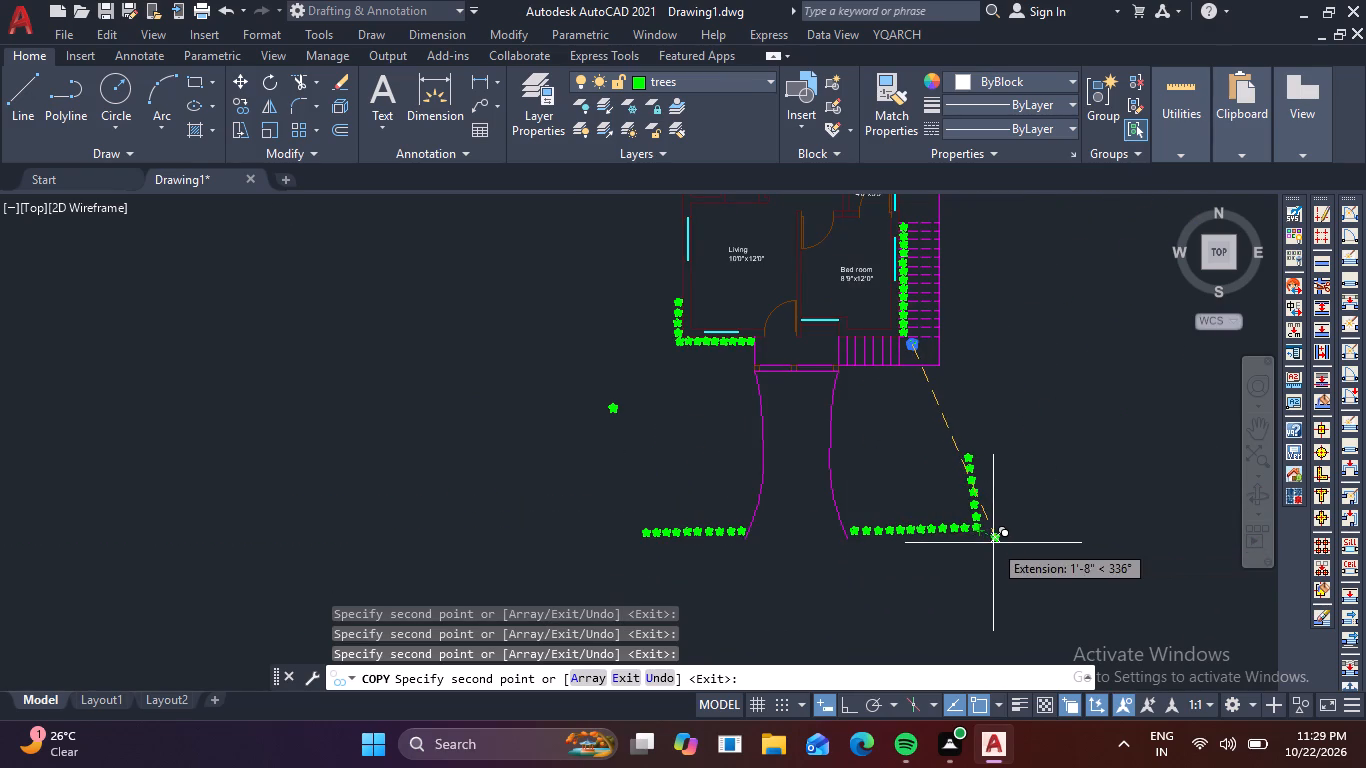
{"action": "key", "text": "Escape"}
Delete the two leftover single trees: the one in the garden beyond the living room and the one on the staircase landing.
{"action": "left_click", "coordinate": [615, 468]}
{"action": "left_click", "coordinate": [578, 389]}
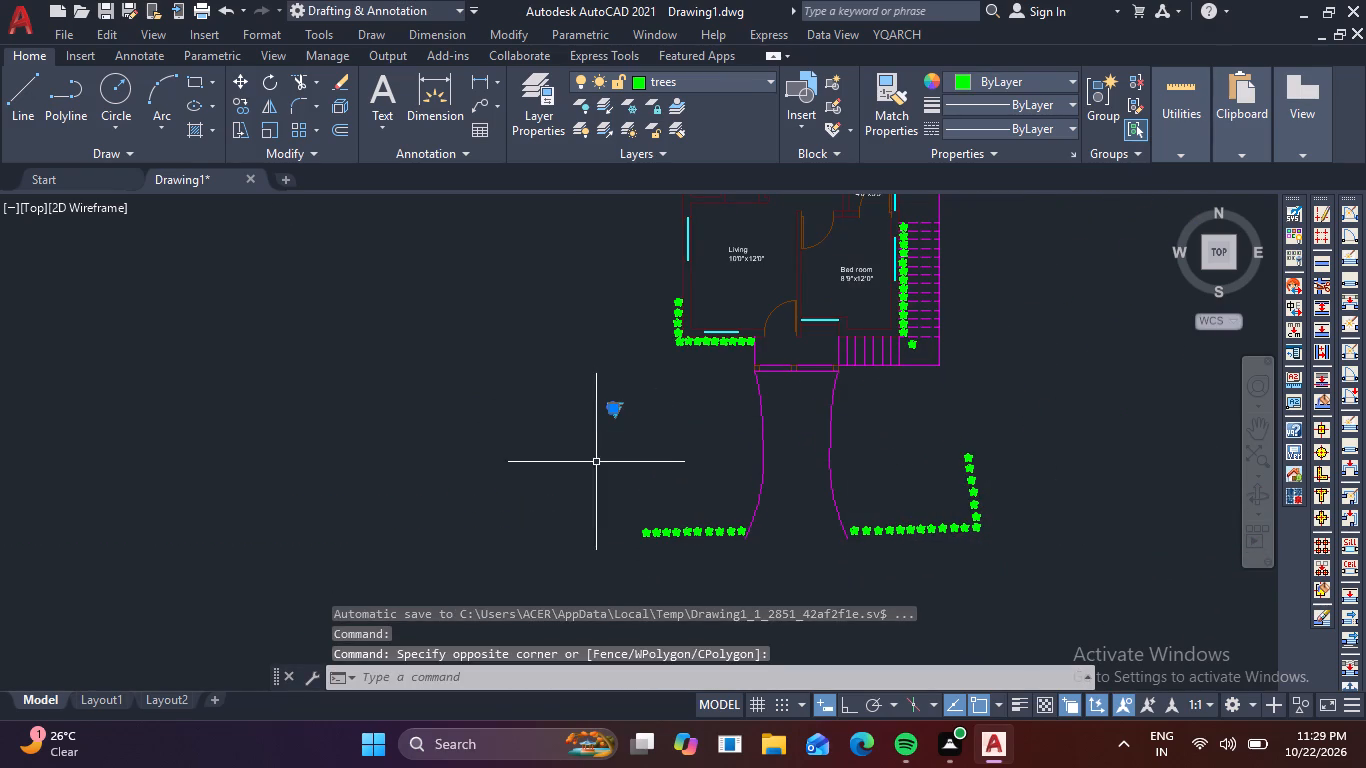
{"action": "key", "text": "Delete"}
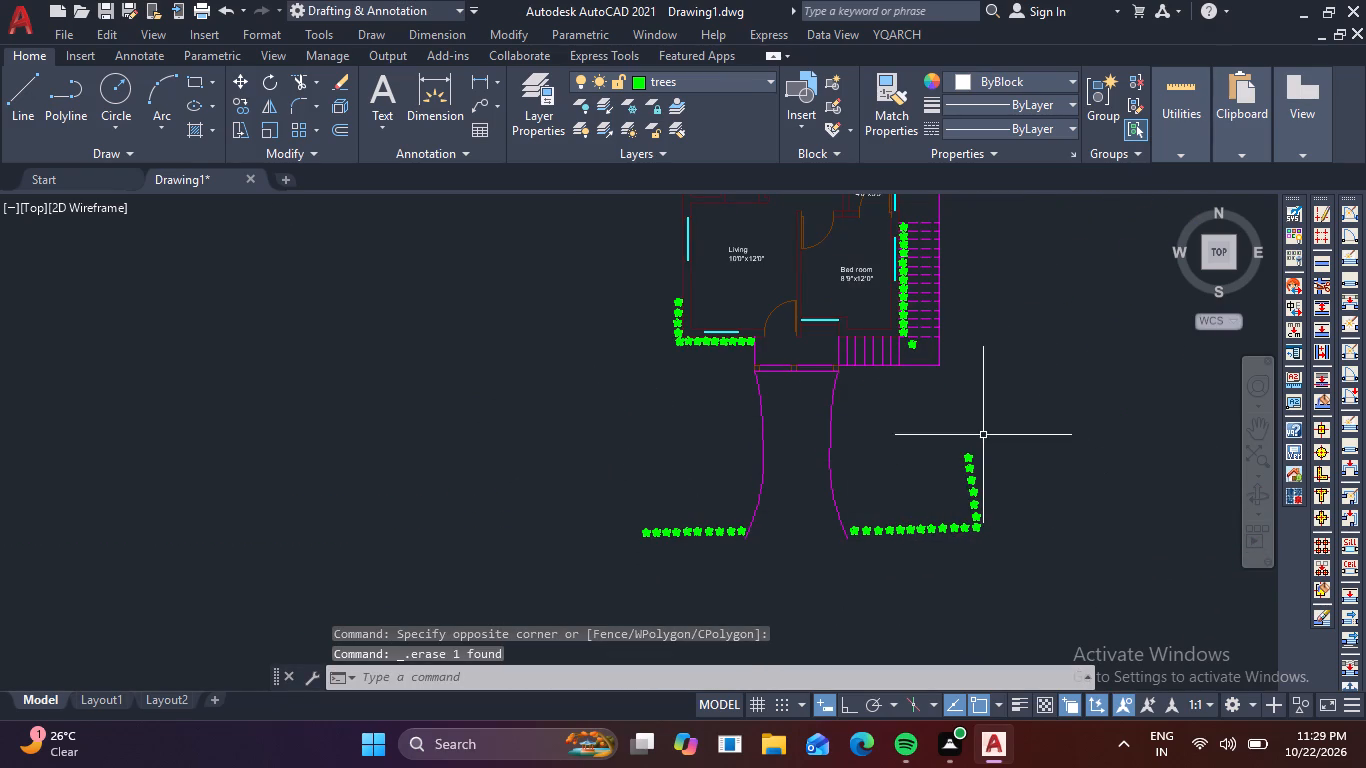
{"action": "middle_click_drag", "start_coordinate": [988, 443], "coordinate": [964, 520]}
{"action": "scroll", "coordinate": [887, 433], "scroll_direction": "up", "scroll_amount": 3}
{"action": "left_click", "coordinate": [911, 402]}
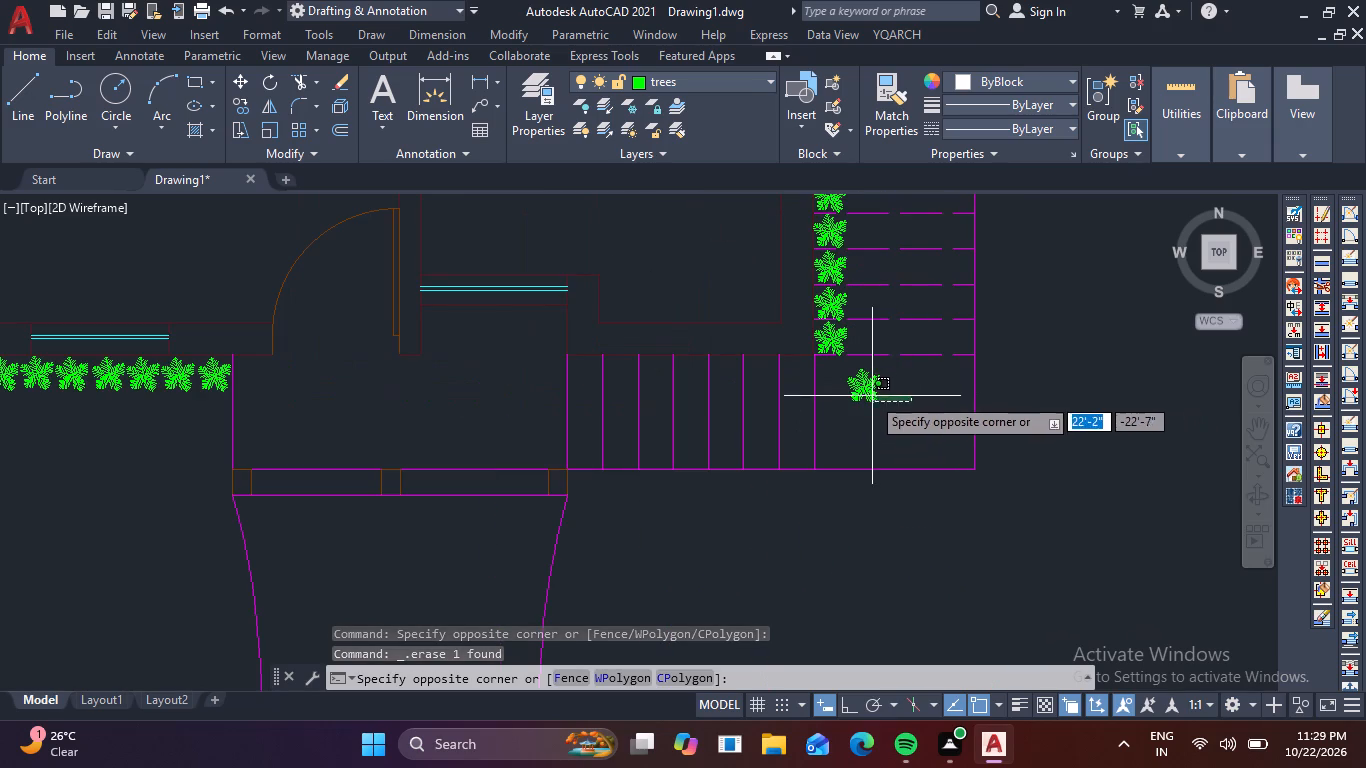
{"action": "left_click", "coordinate": [850, 392]}
{"action": "key", "text": "Delete"}
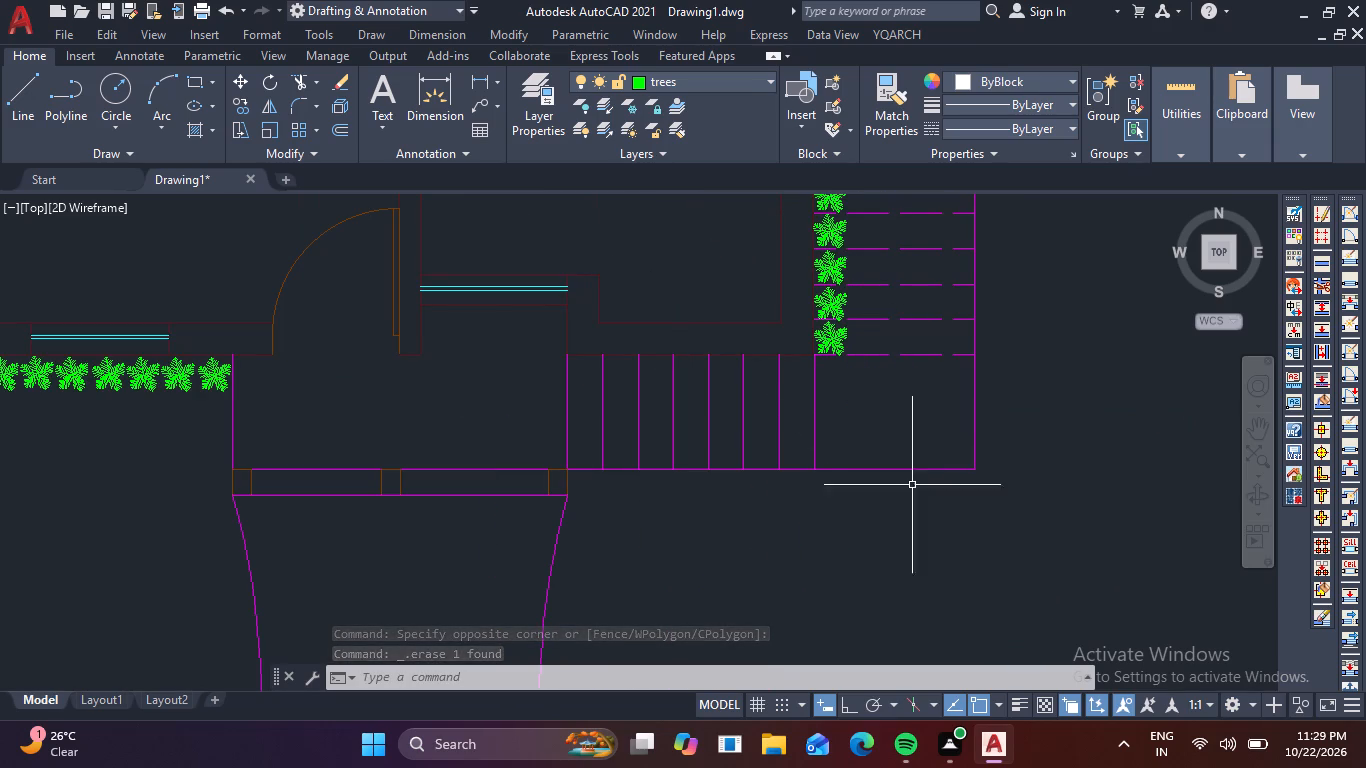
Open the properties of the Bed room text label.
{"action": "scroll", "coordinate": [831, 403], "scroll_direction": "down", "scroll_amount": 2}
{"action": "middle_click_drag", "start_coordinate": [776, 380], "coordinate": [758, 508]}
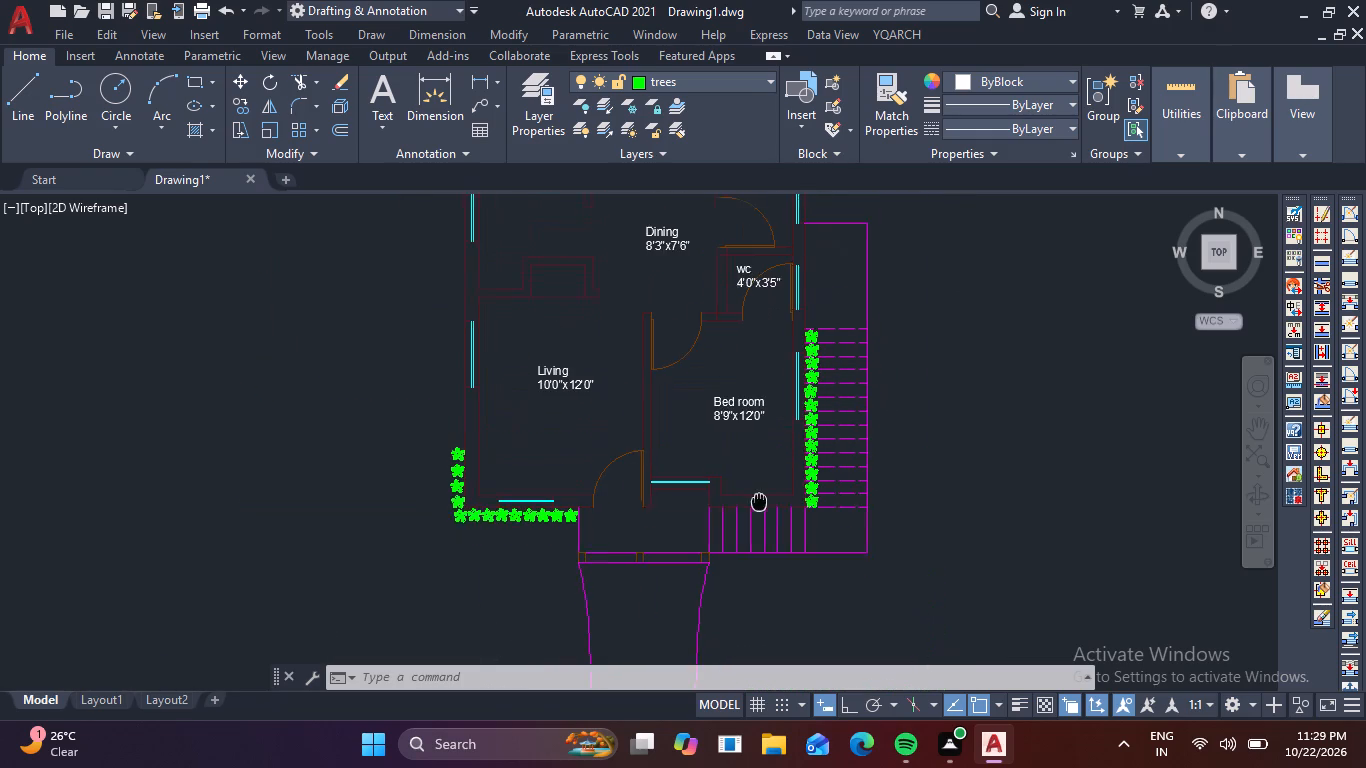
{"action": "middle_click_drag", "start_coordinate": [758, 508], "coordinate": [753, 530]}
{"action": "left_click", "coordinate": [736, 449]}
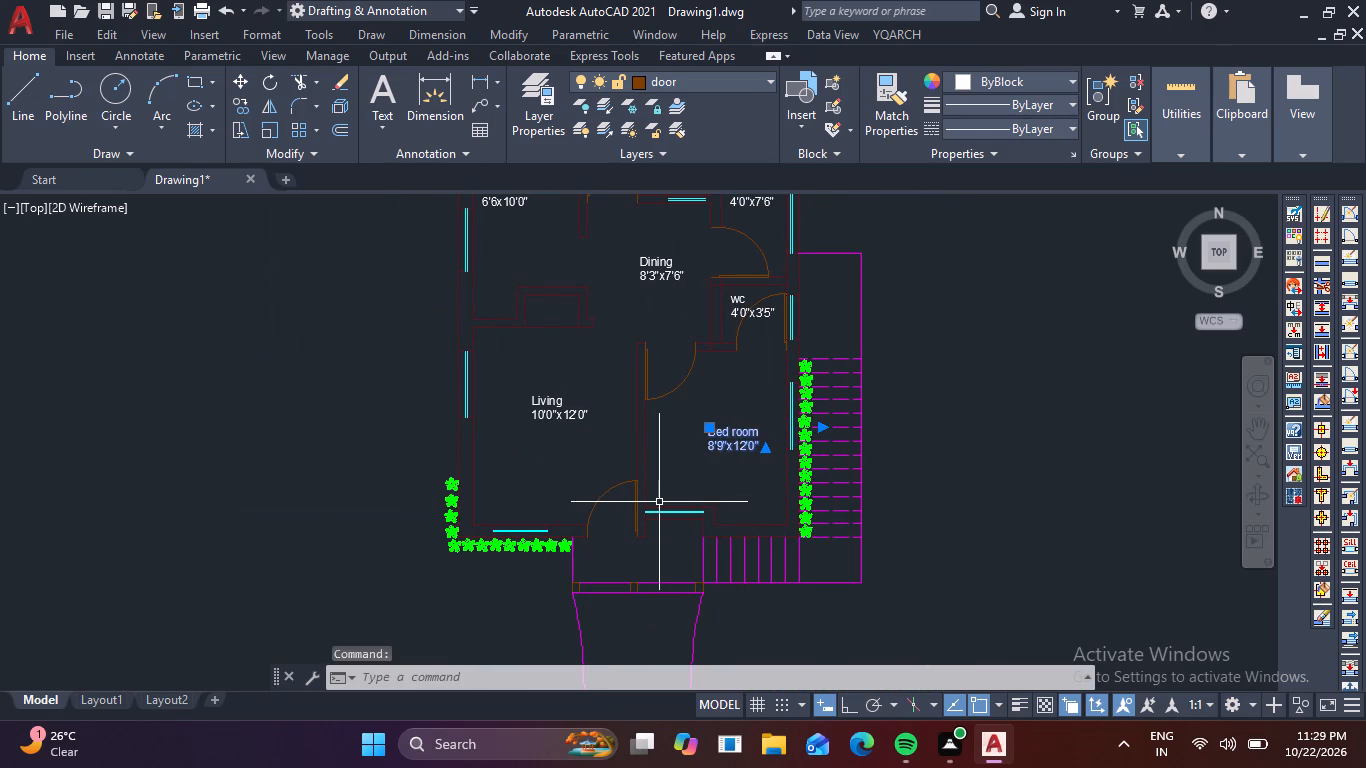
{"action": "key", "text": "p"}
{"action": "type", "text": "r"}
{"action": "key", "text": "space"}
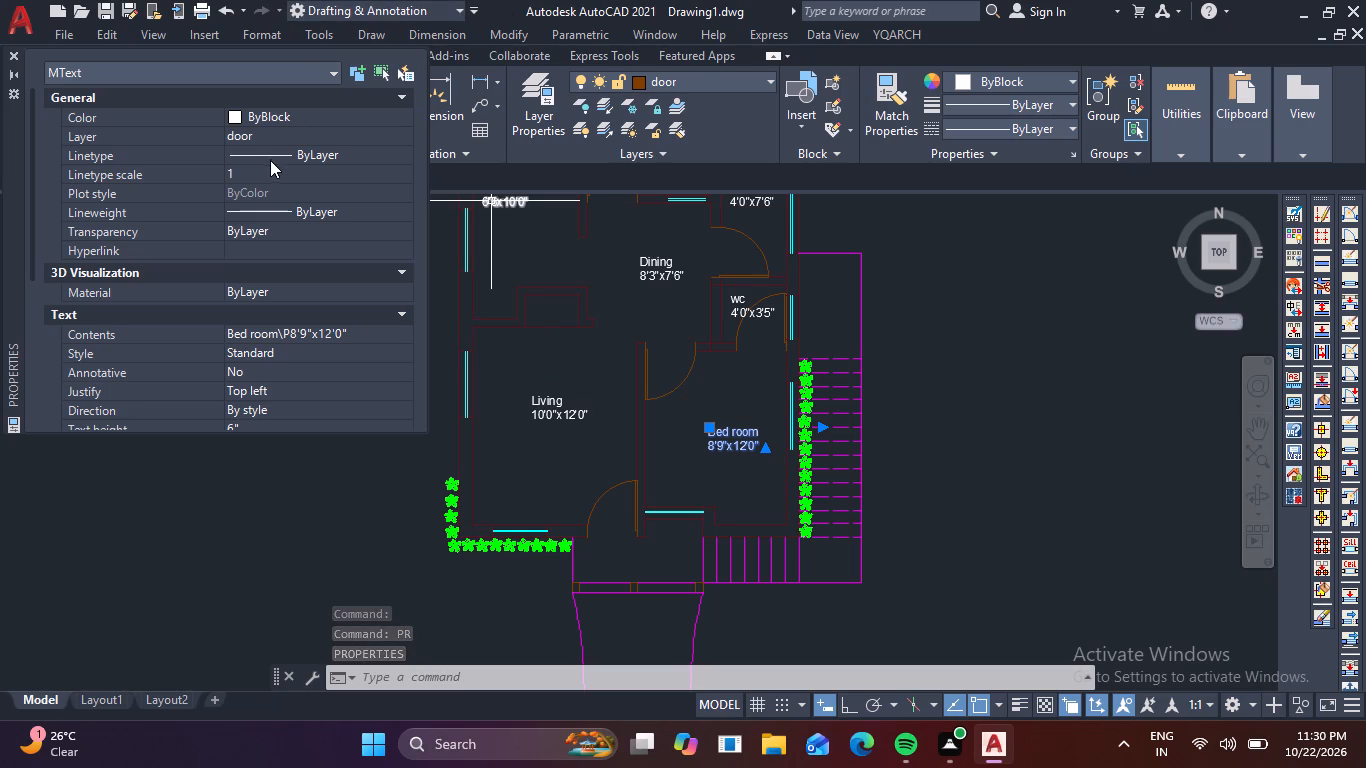
Change the colour of the selected Bed room label to Blue in its properties, finishing with the label deselected.
{"action": "left_click", "coordinate": [340, 111]}
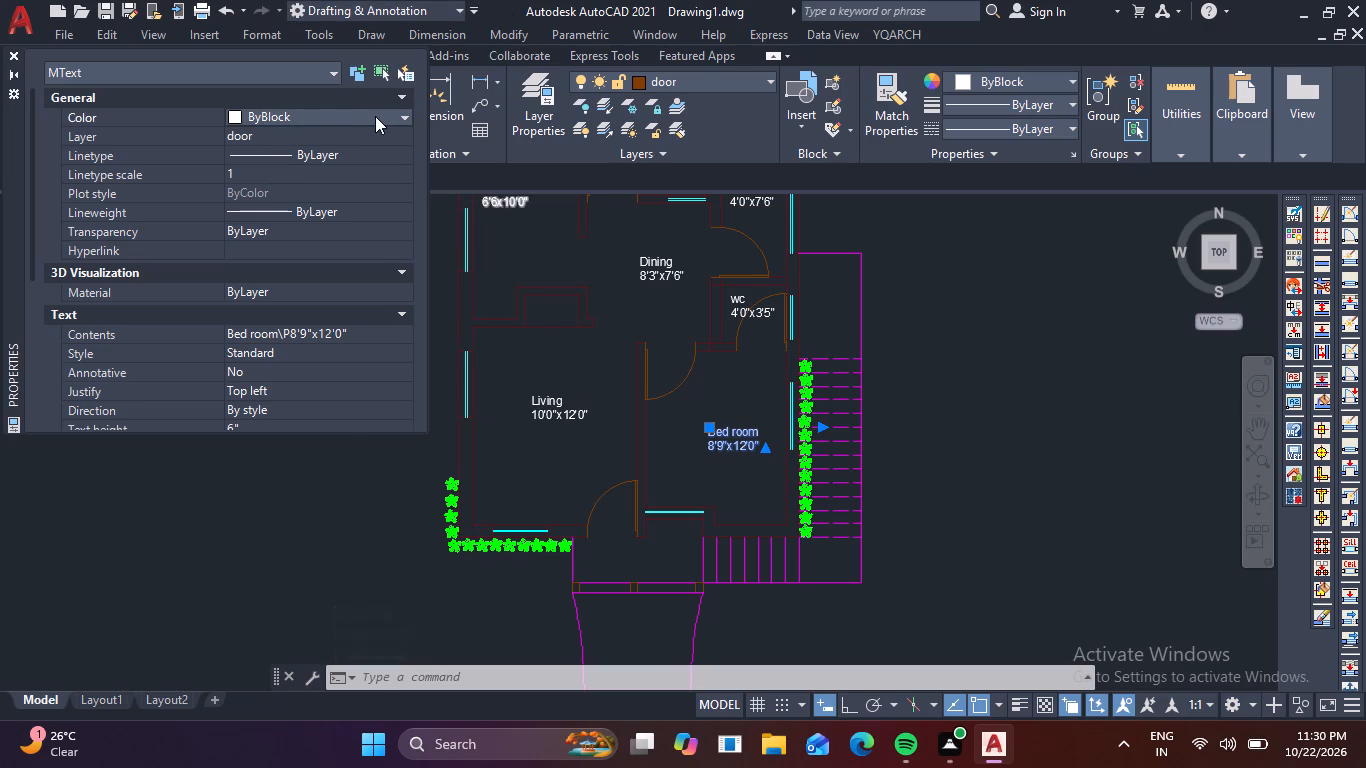
{"action": "left_click", "coordinate": [378, 119]}
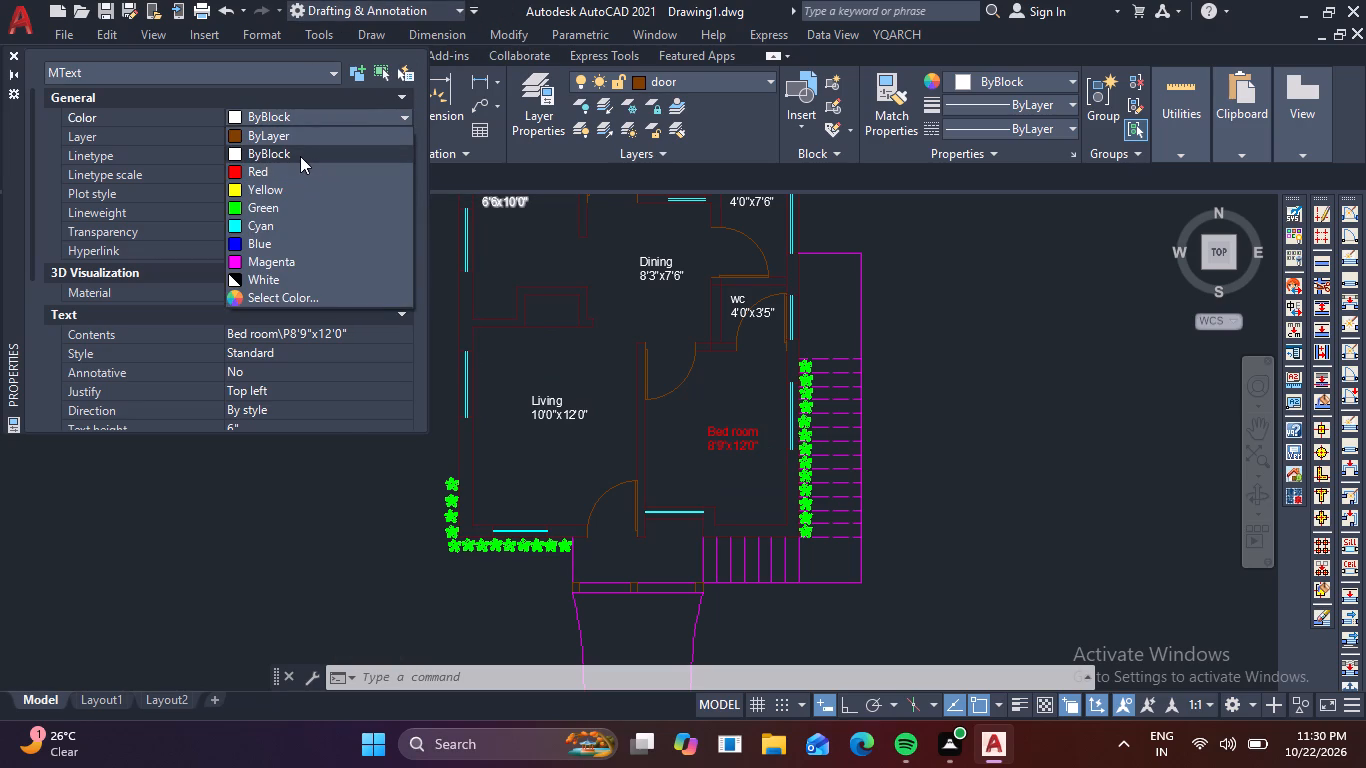
{"action": "left_click", "coordinate": [251, 242]}
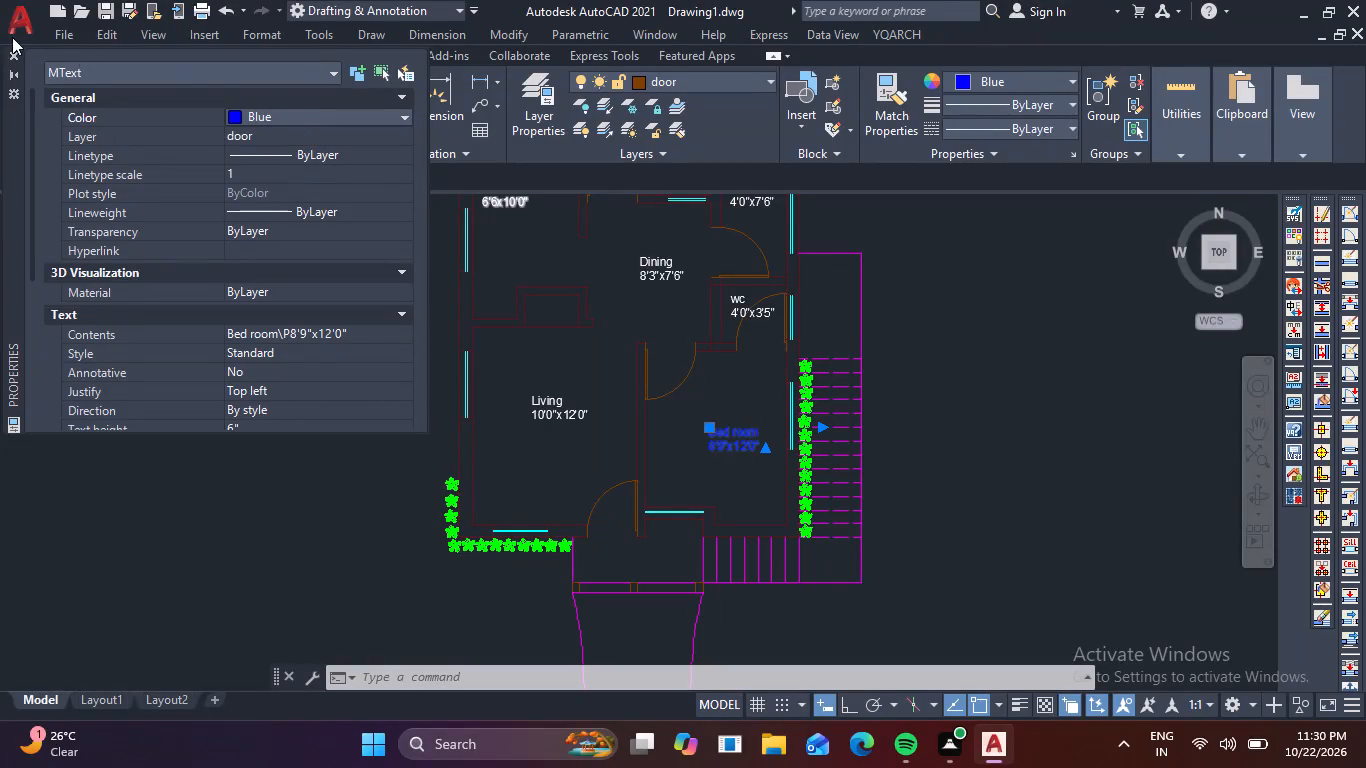
{"action": "left_click", "coordinate": [16, 57]}
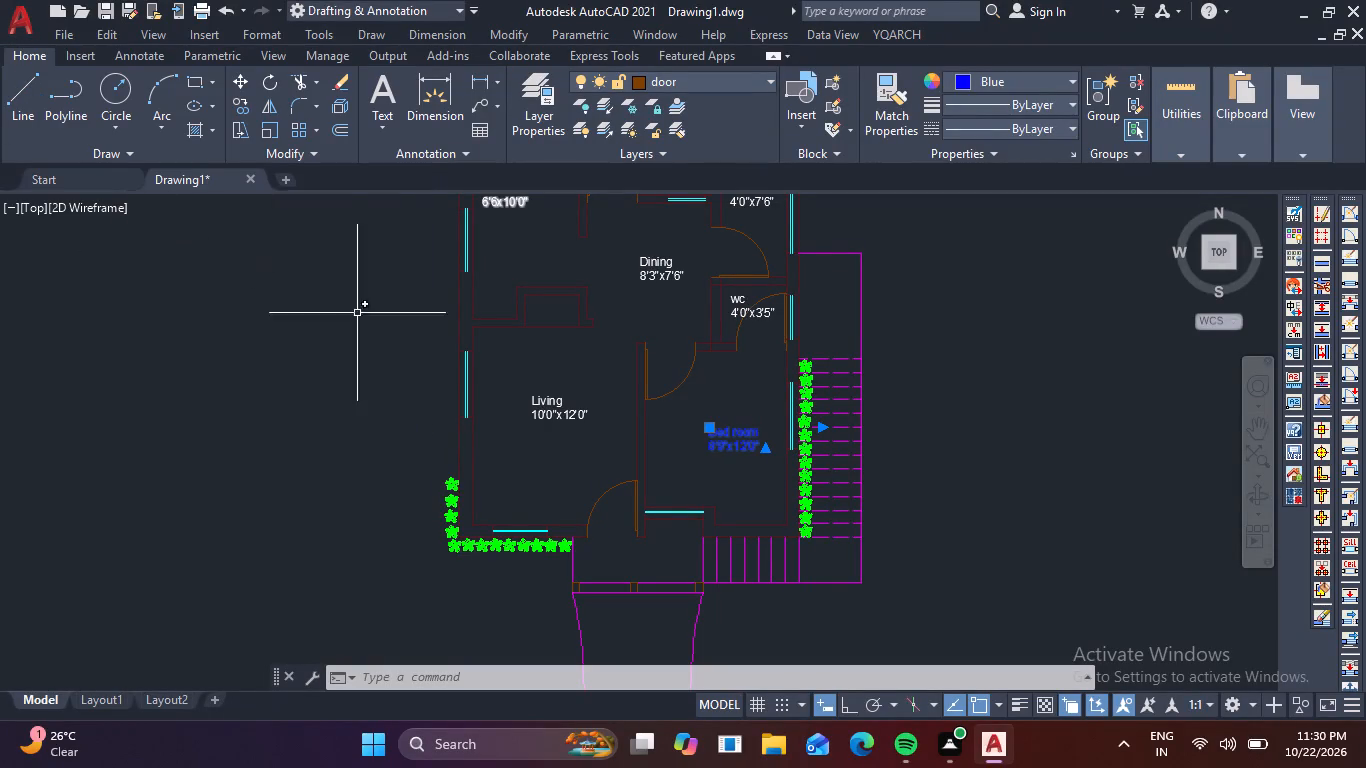
{"action": "key", "text": "Escape"}
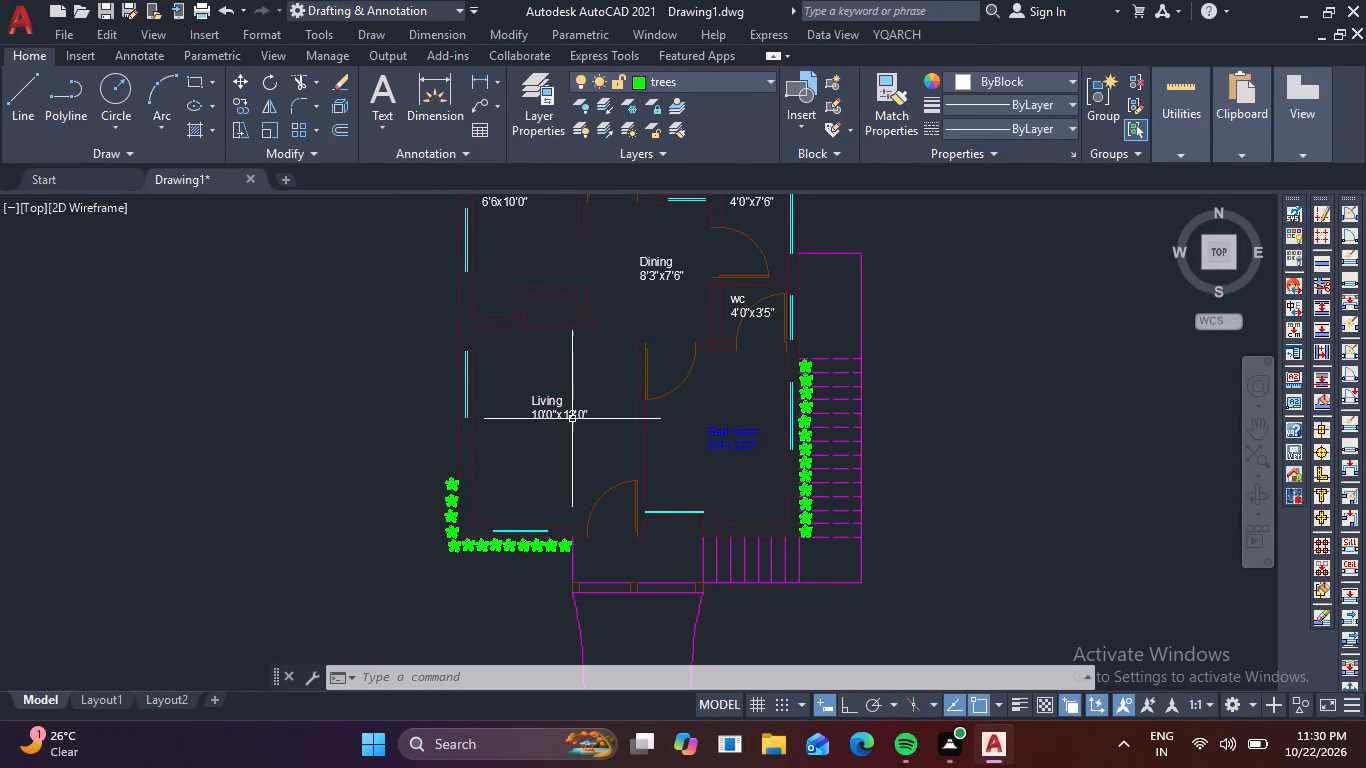
Change the colour of the Living room label text to Blue through its object properties.
{"action": "left_click", "coordinate": [564, 408]}
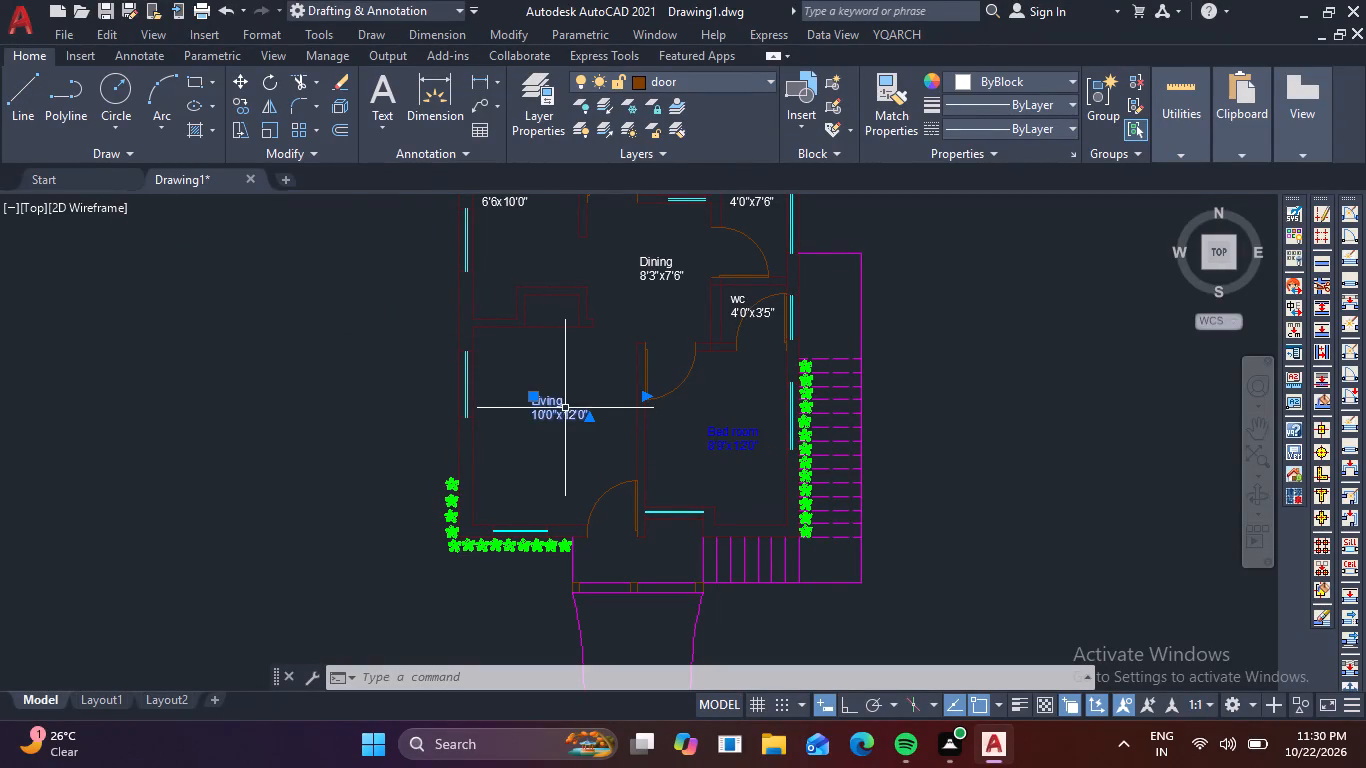
{"action": "key", "text": "p"}
{"action": "key", "text": "r"}
{"action": "key", "text": "space"}
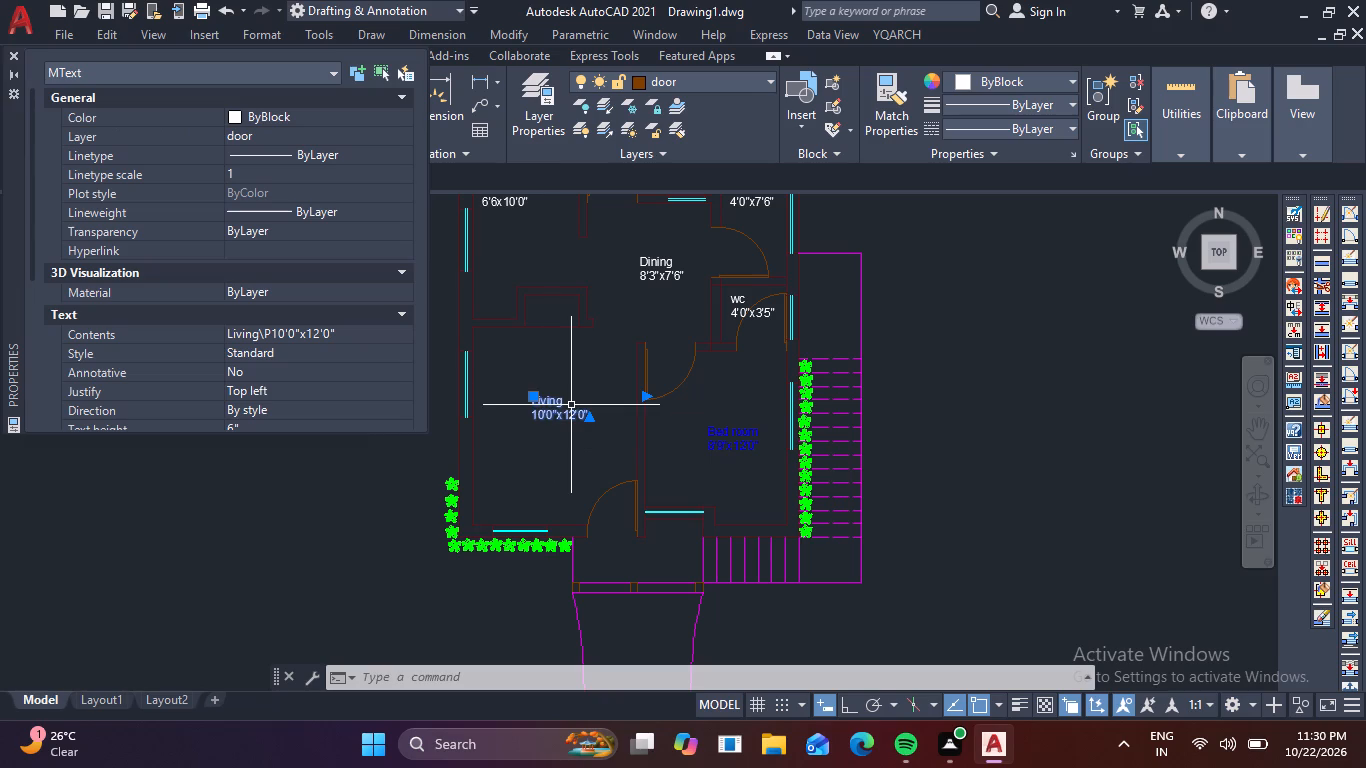
{"action": "left_click", "coordinate": [366, 118]}
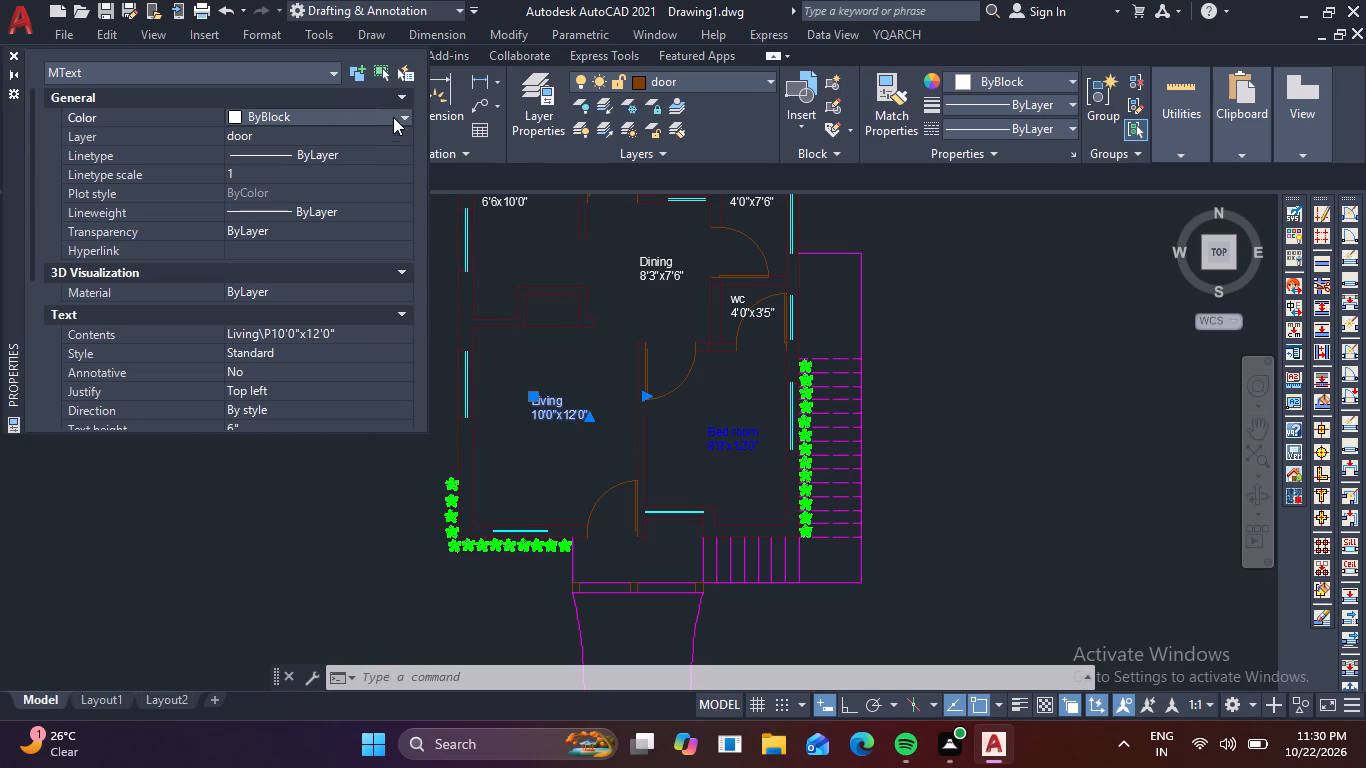
{"action": "left_click", "coordinate": [394, 116]}
{"action": "left_click", "coordinate": [264, 242]}
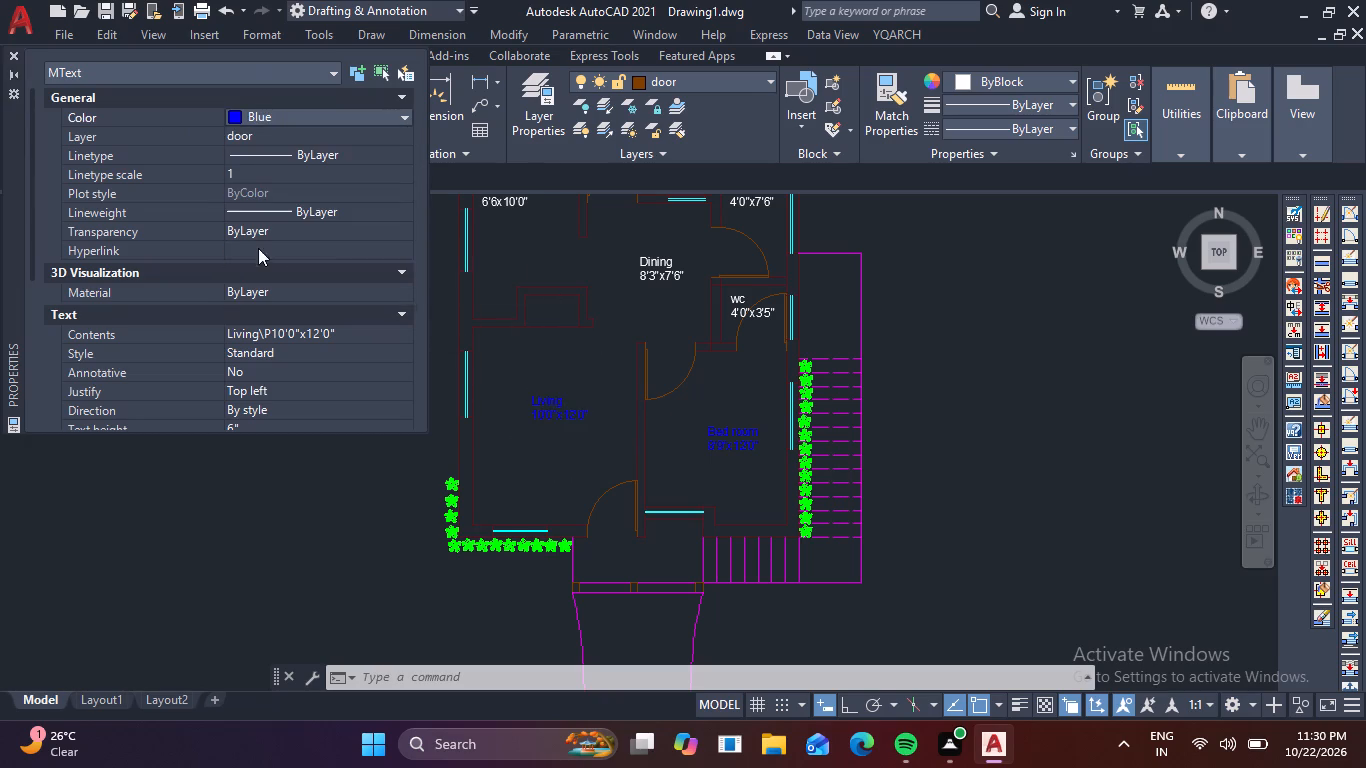
{"action": "left_click", "coordinate": [15, 62]}
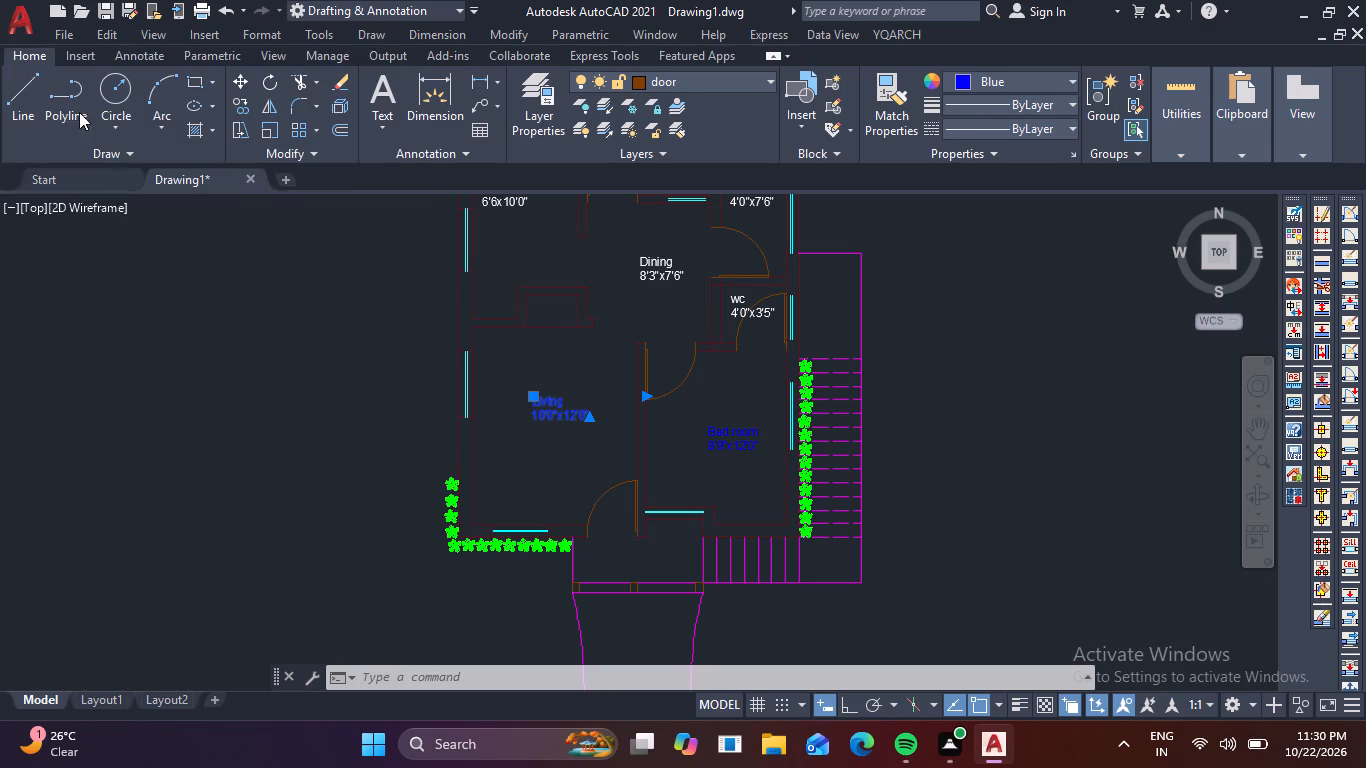
{"action": "key", "text": "Escape"}
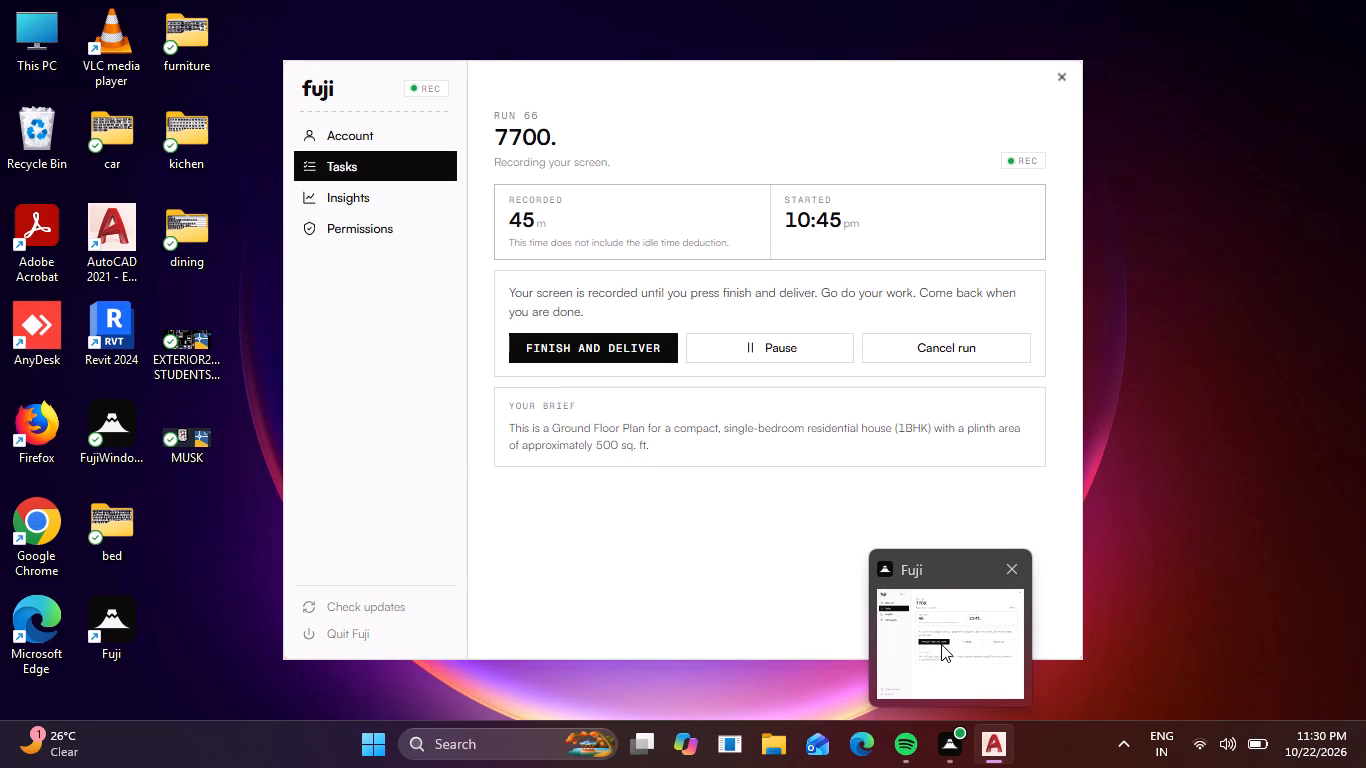
Change the colour of the wc label text to Blue through its object properties.
{"action": "middle_click_drag", "start_coordinate": [542, 329], "coordinate": [390, 441]}
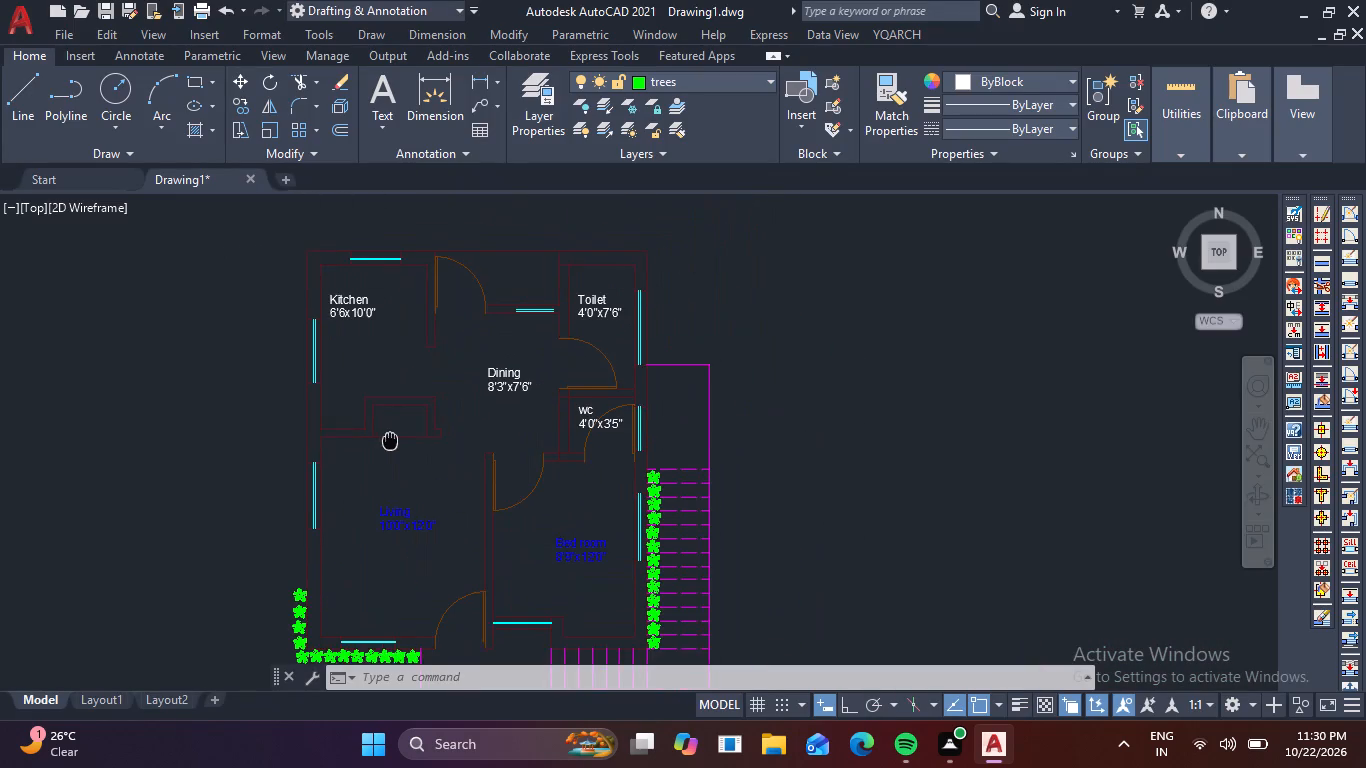
{"action": "middle_click_drag", "start_coordinate": [390, 441], "coordinate": [376, 449]}
{"action": "scroll", "coordinate": [590, 436], "scroll_direction": "up", "scroll_amount": 1}
{"action": "left_click", "coordinate": [564, 409]}
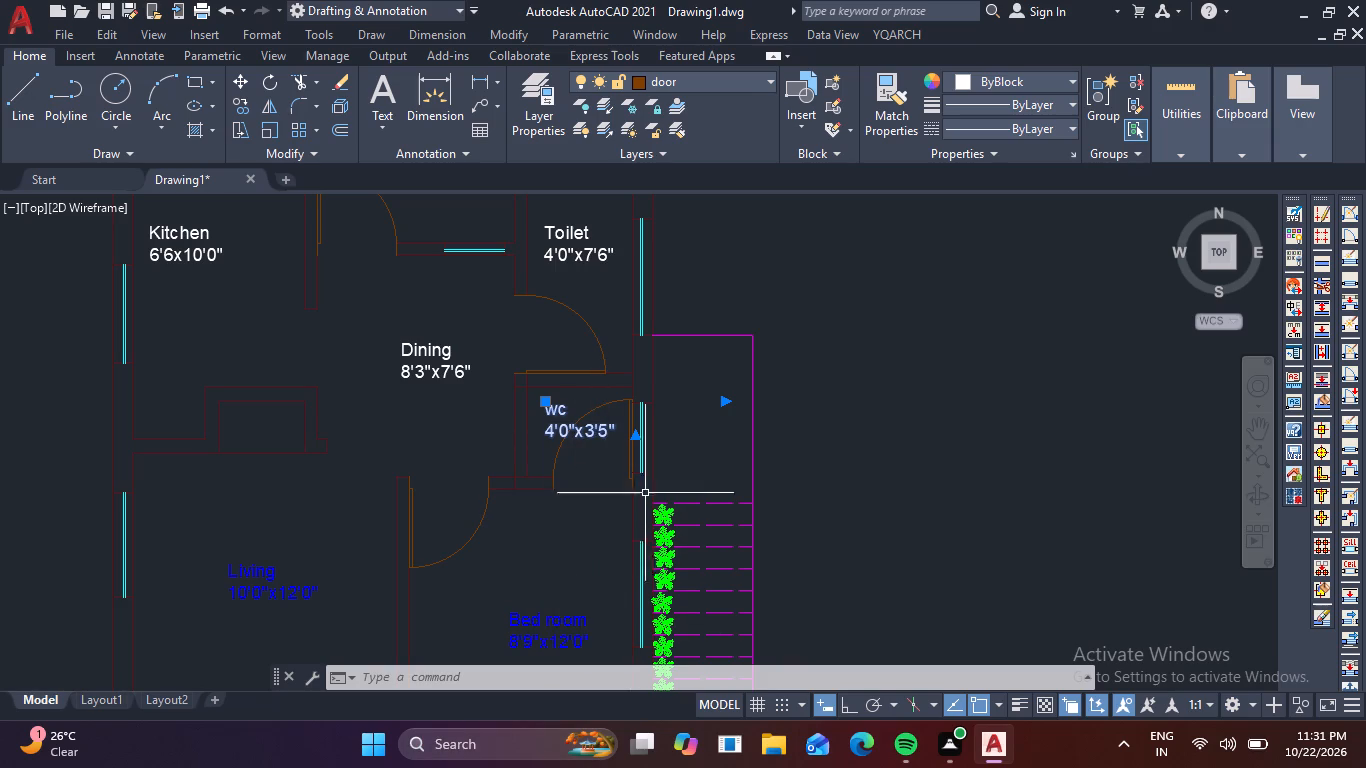
{"action": "key", "text": "p"}
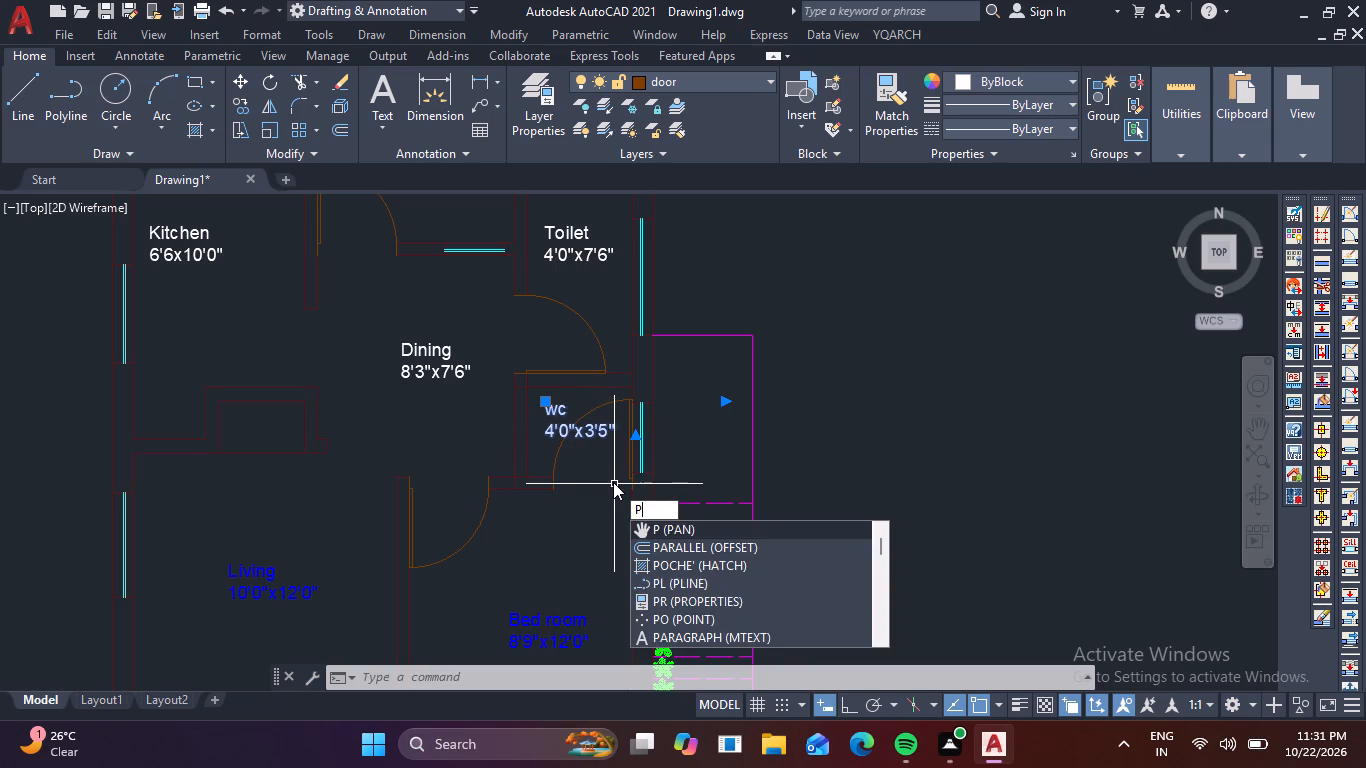
{"action": "key", "text": "r"}
{"action": "key", "text": "space"}
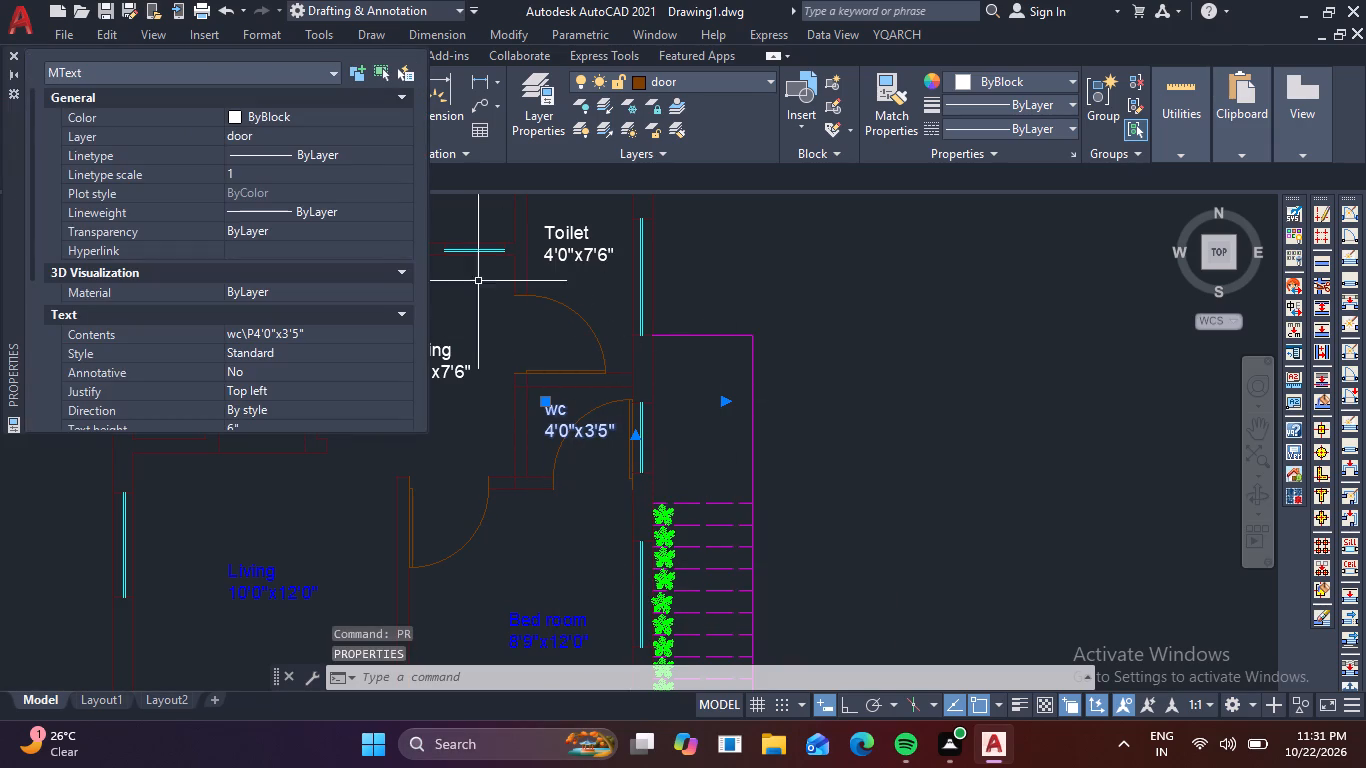
{"action": "left_click", "coordinate": [395, 110]}
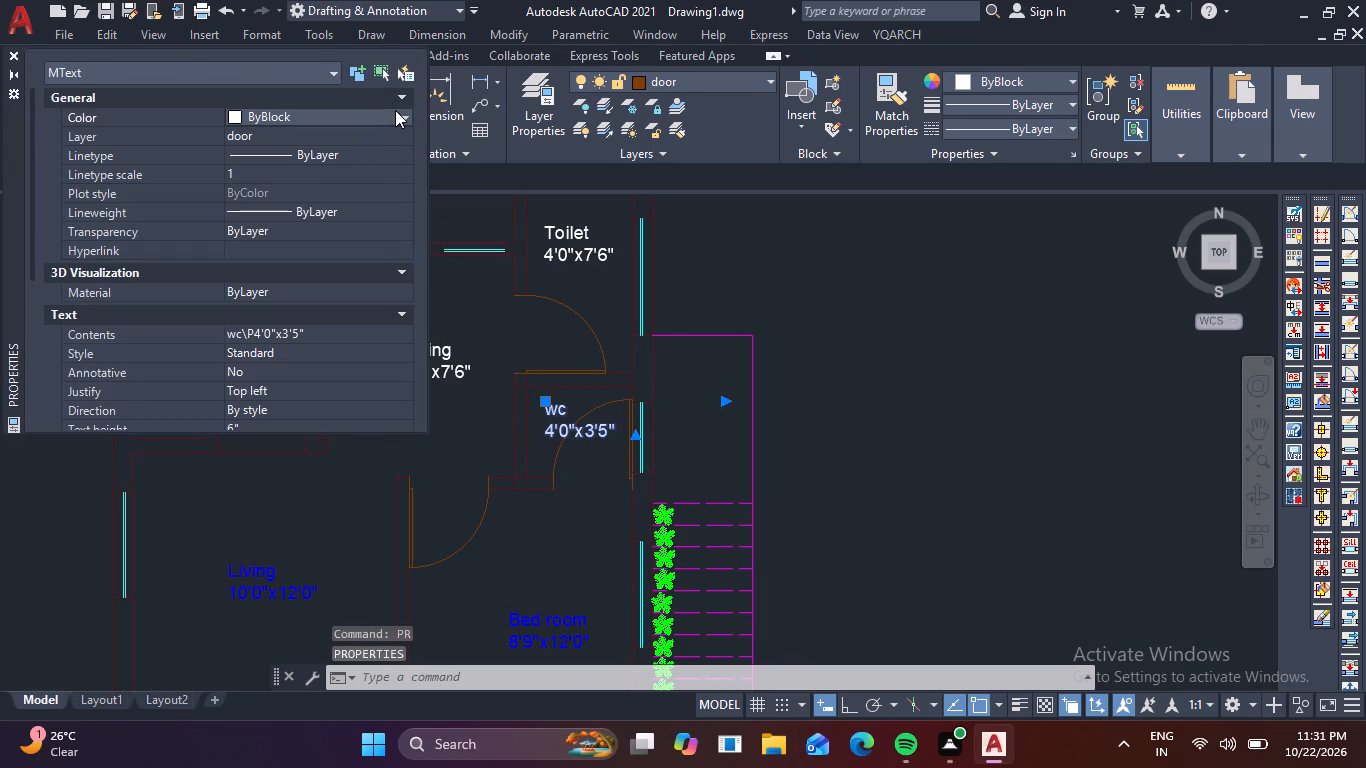
{"action": "left_click", "coordinate": [398, 116]}
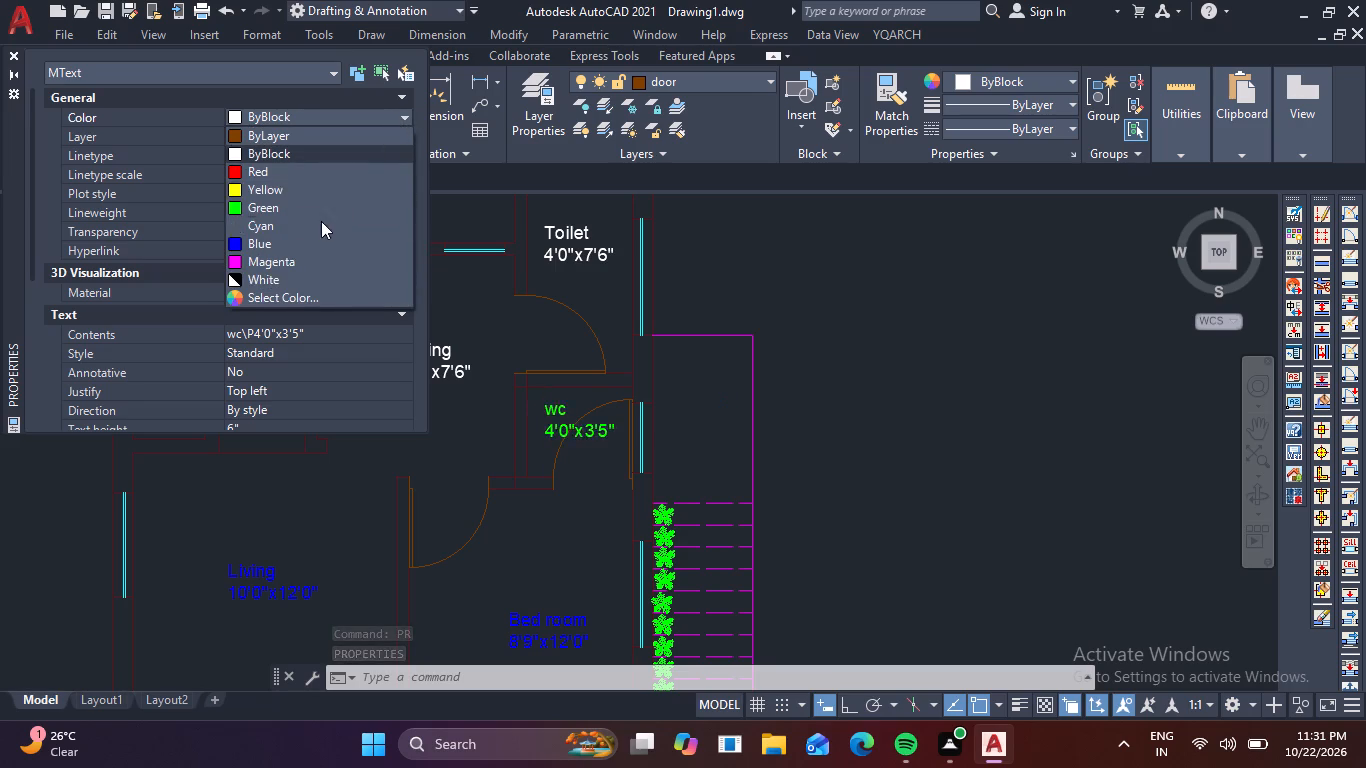
{"action": "left_click", "coordinate": [302, 251]}
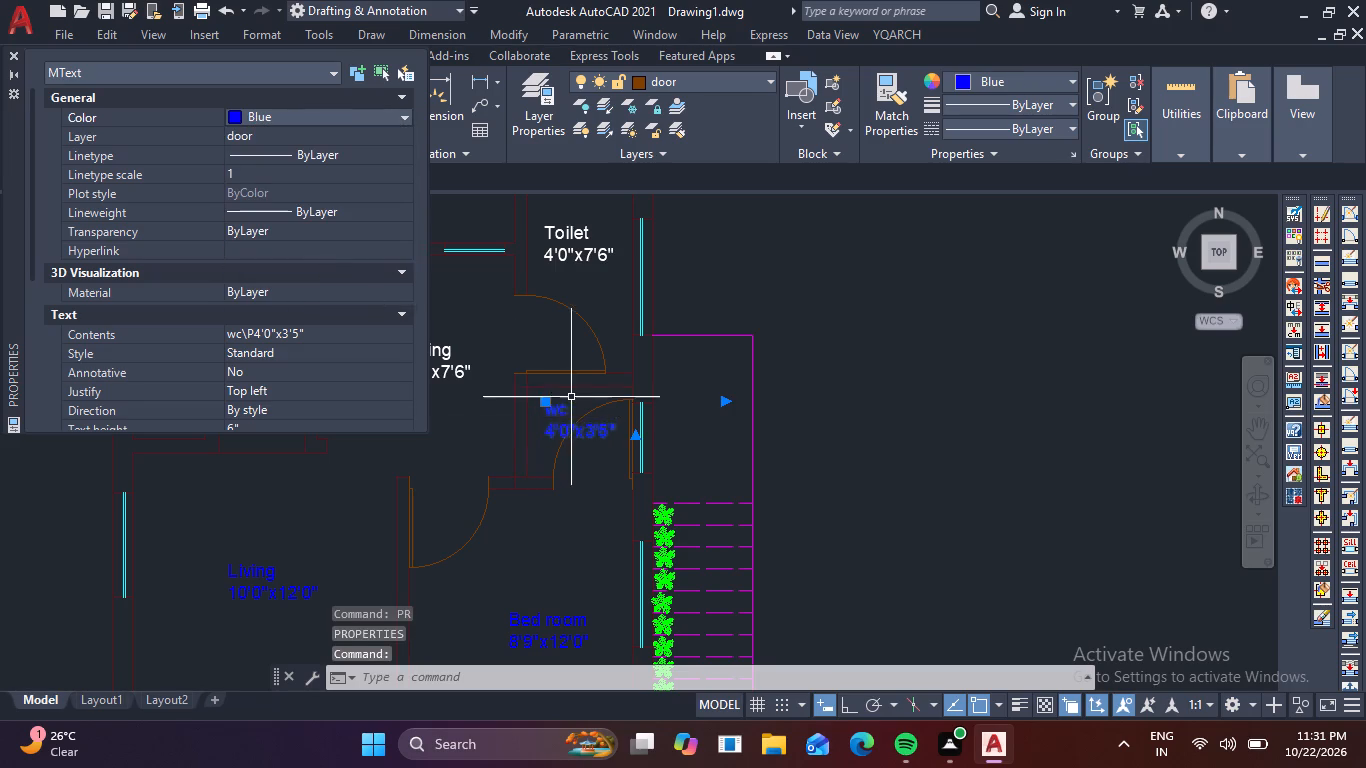
{"action": "key", "text": "Escape"}
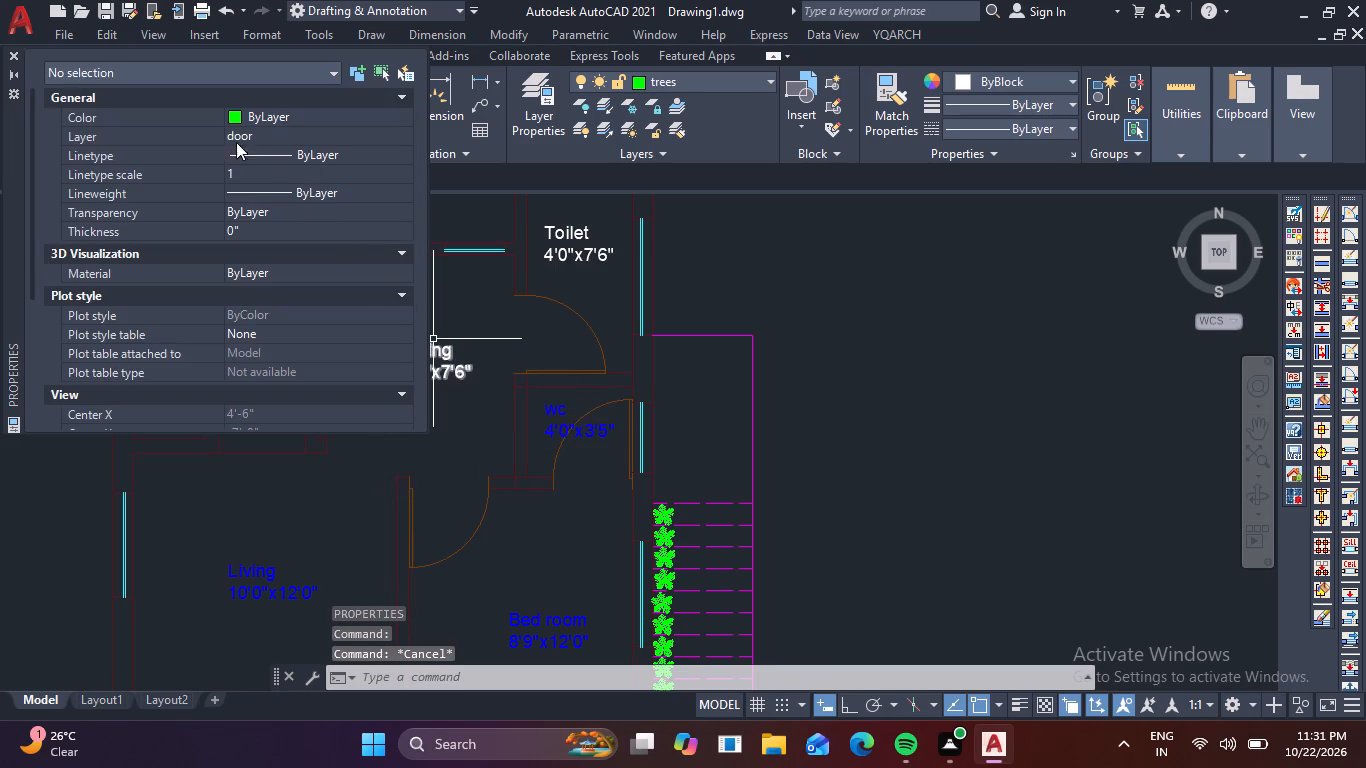
{"action": "left_click", "coordinate": [11, 52]}
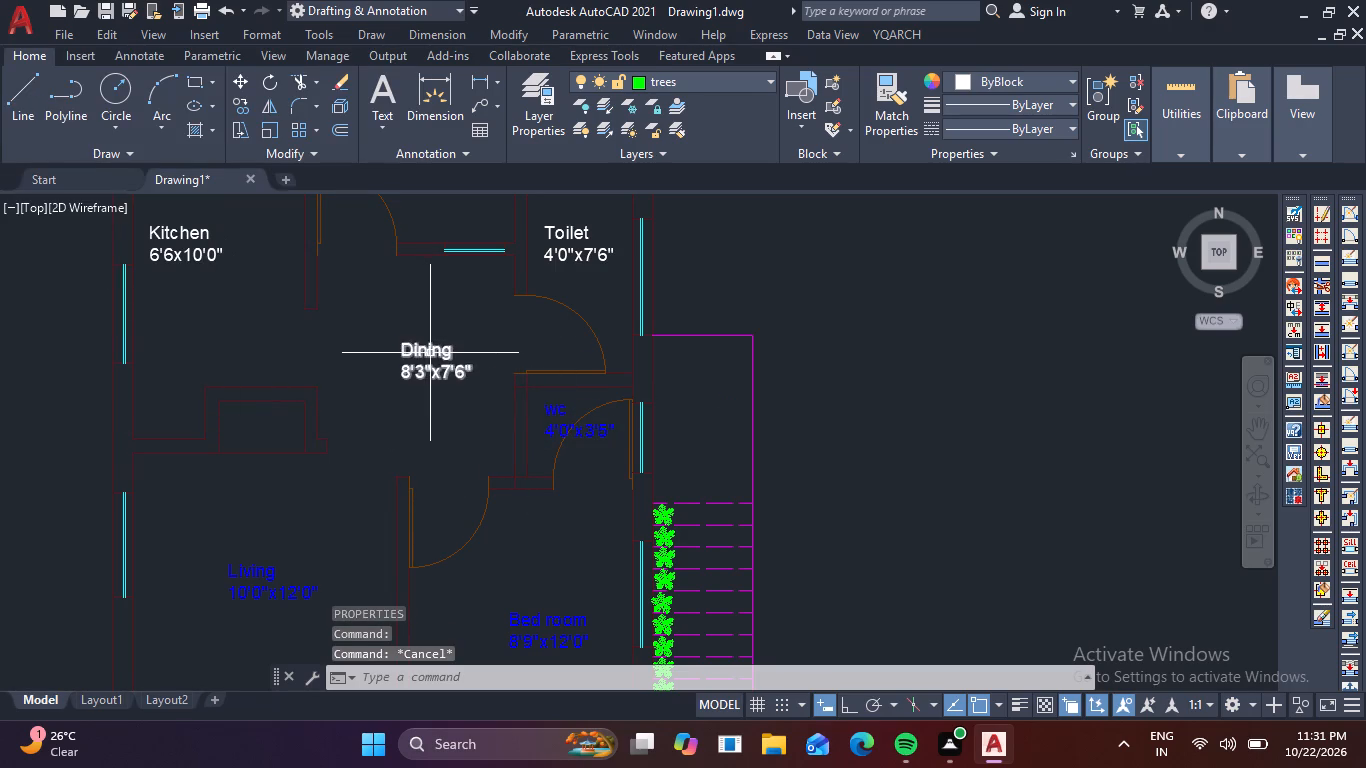
Change the colour of the Dining label text to Blue through its object properties.
{"action": "left_click", "coordinate": [430, 353]}
{"action": "key", "text": "p"}
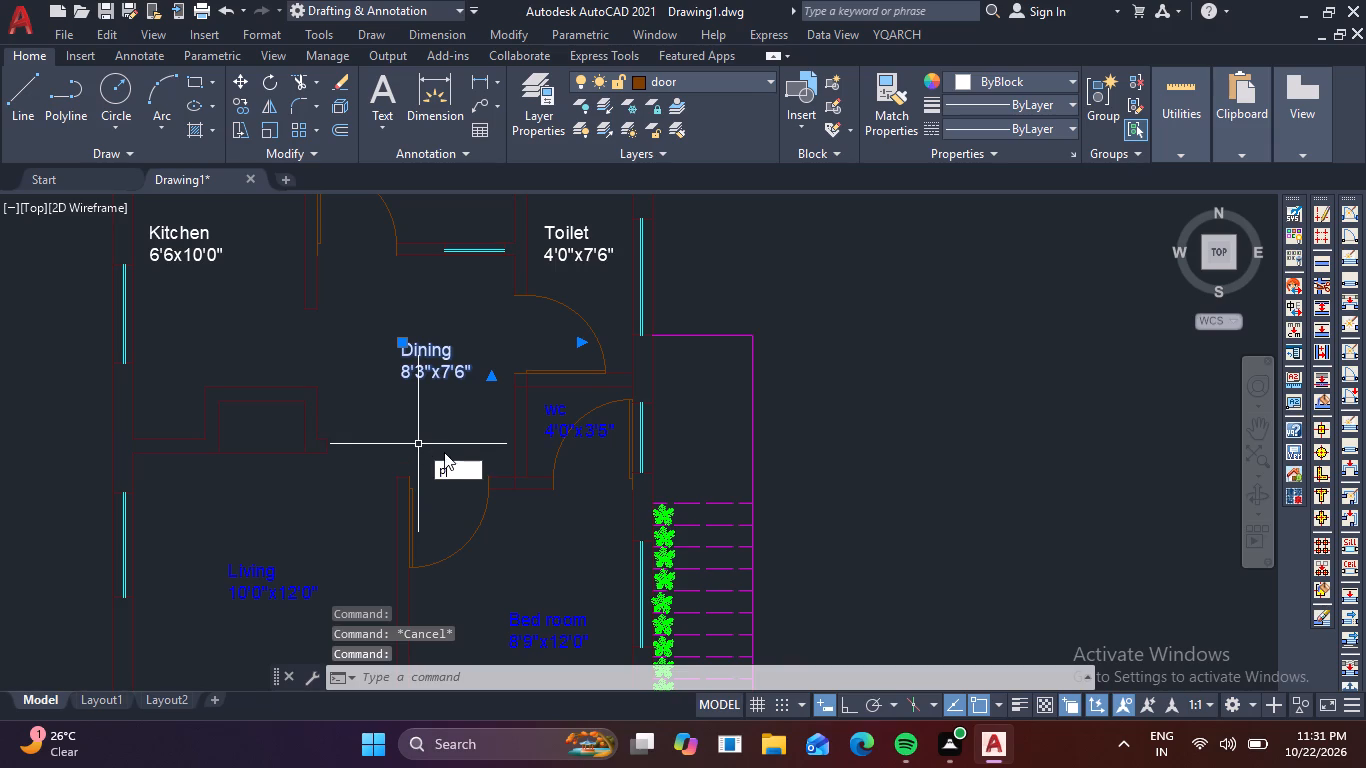
{"action": "key", "text": "r"}
{"action": "key", "text": "space"}
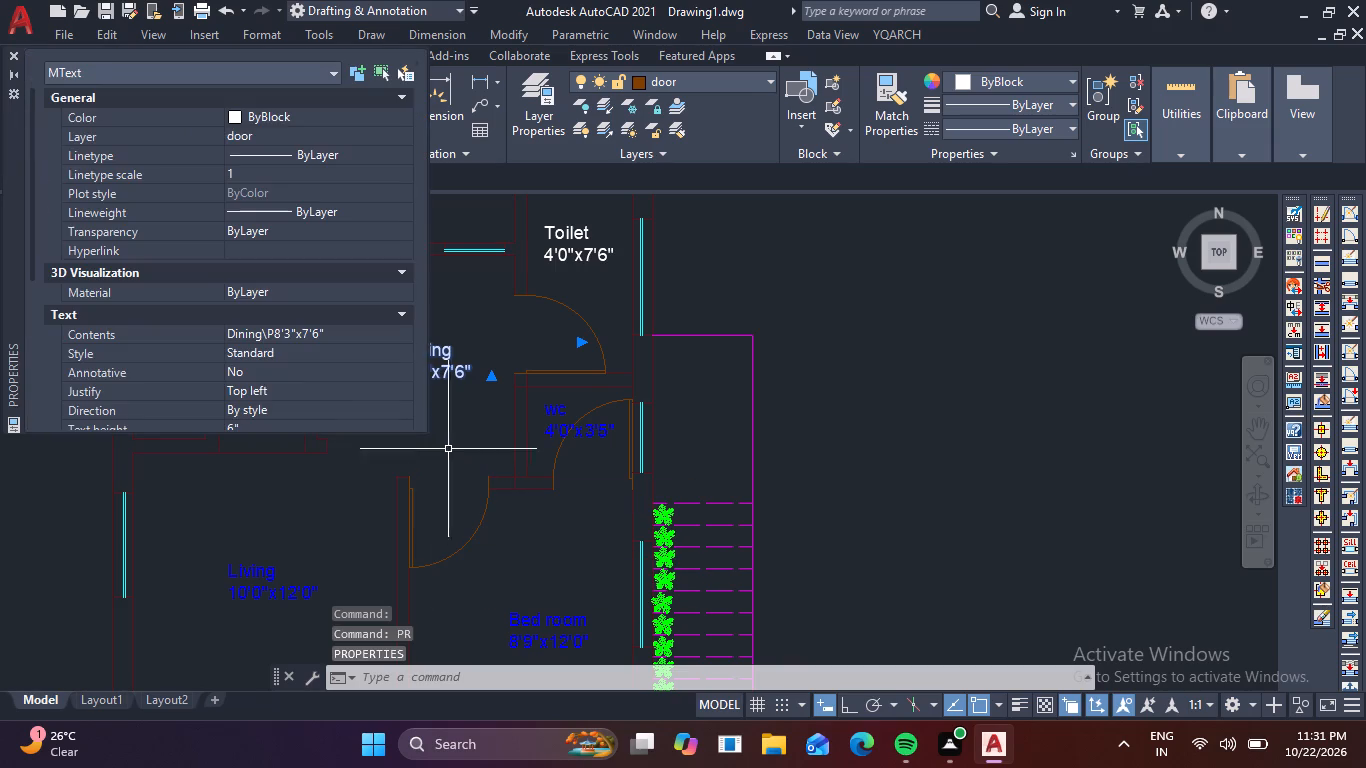
{"action": "left_click", "coordinate": [295, 118]}
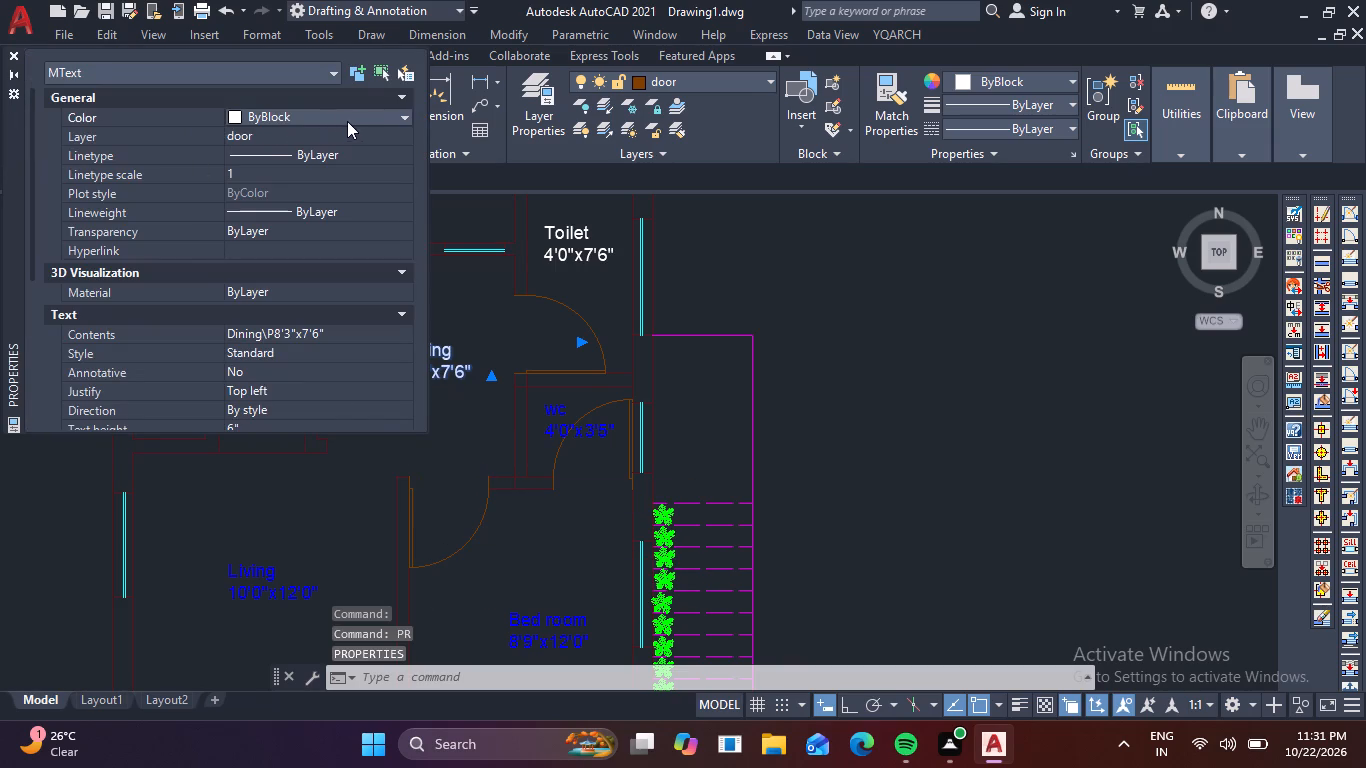
{"action": "left_click", "coordinate": [377, 114]}
{"action": "left_click", "coordinate": [260, 237]}
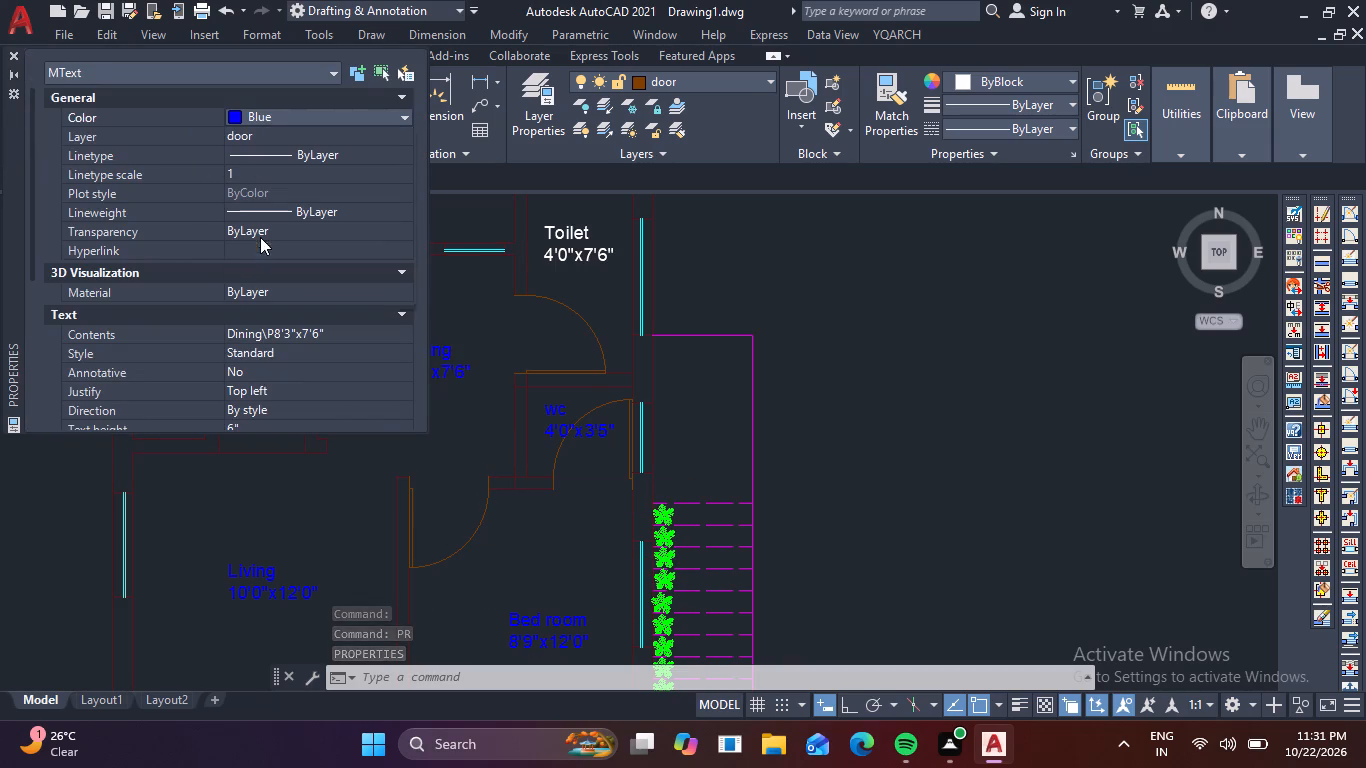
{"action": "left_click", "coordinate": [13, 55]}
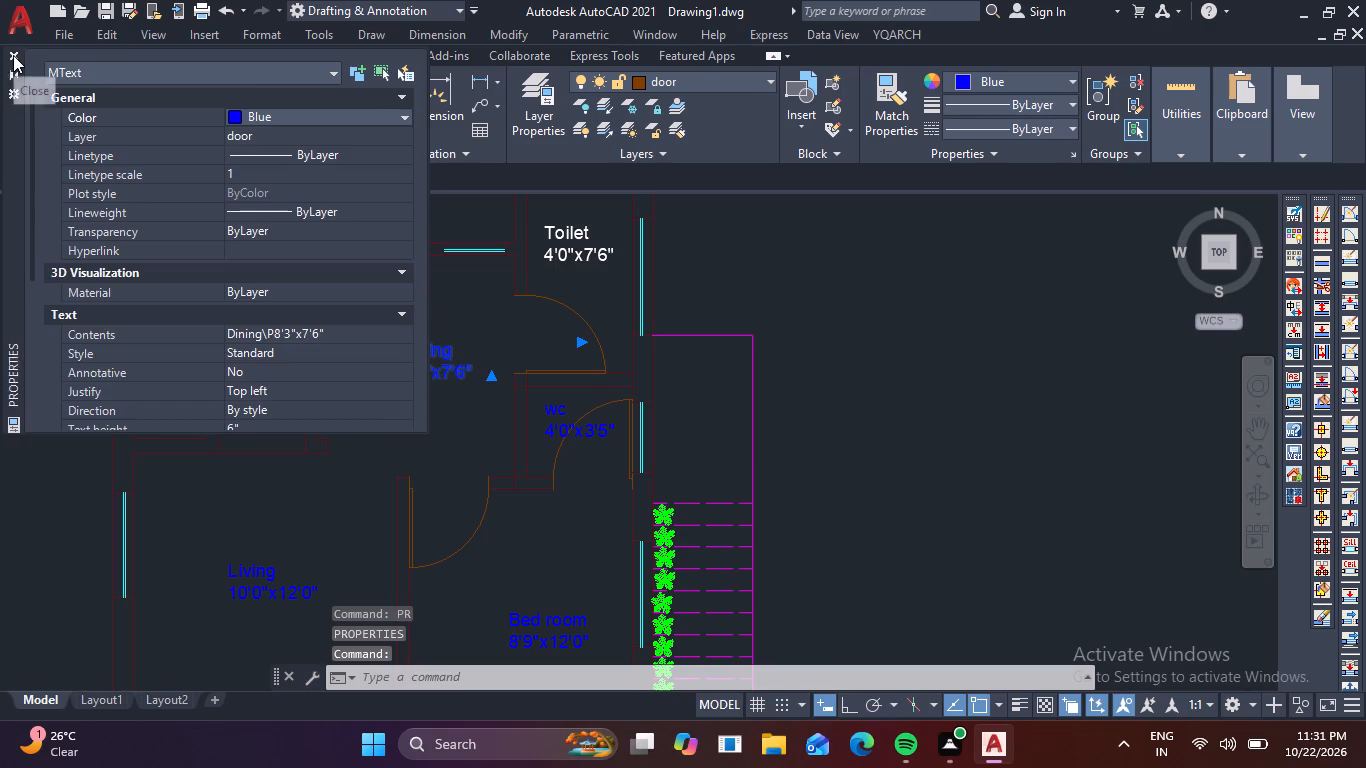
{"action": "key", "text": "Escape"}
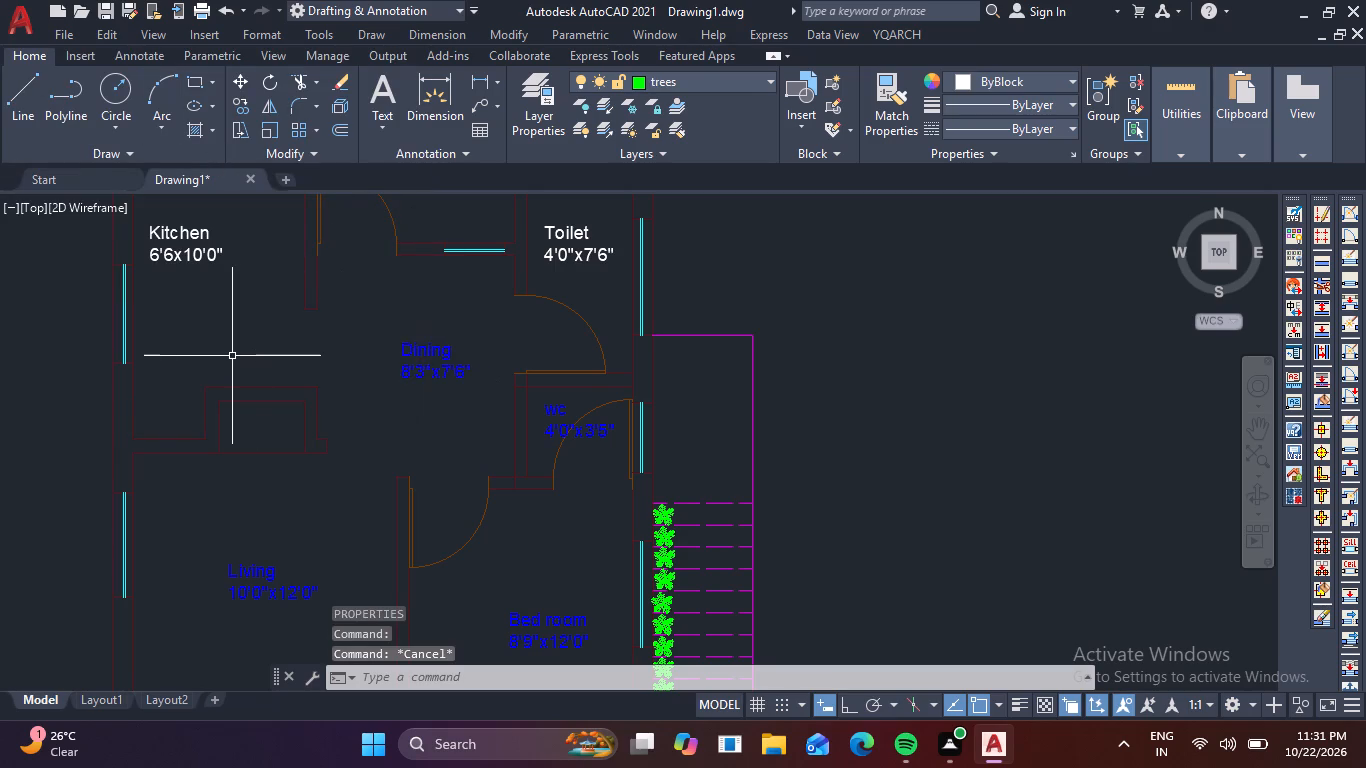
Change the colour of the Kitchen label text to Blue through its object properties.
{"action": "middle_click_drag", "start_coordinate": [241, 357], "coordinate": [436, 496]}
{"action": "left_click", "coordinate": [386, 403]}
{"action": "left_click", "coordinate": [385, 390]}
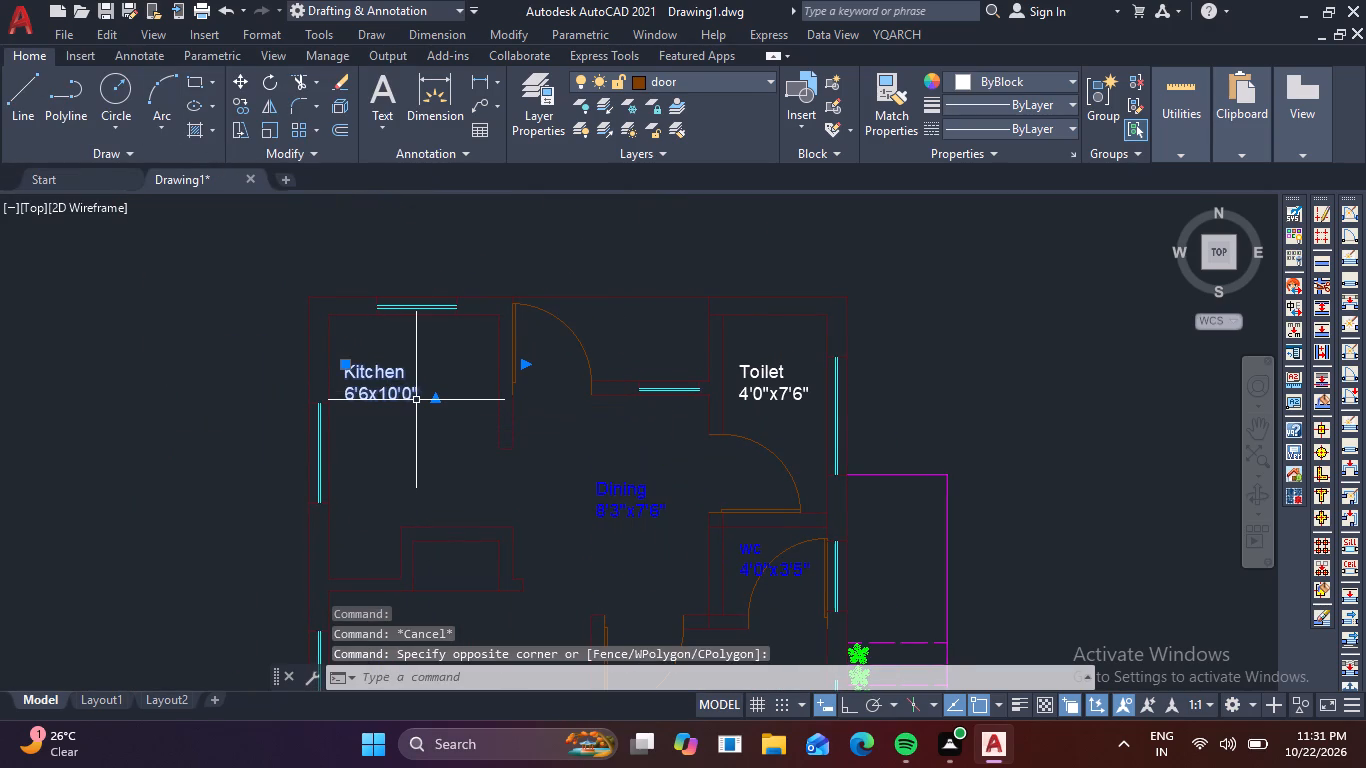
{"action": "key", "text": "p"}
{"action": "key", "text": "r"}
{"action": "key", "text": "space"}
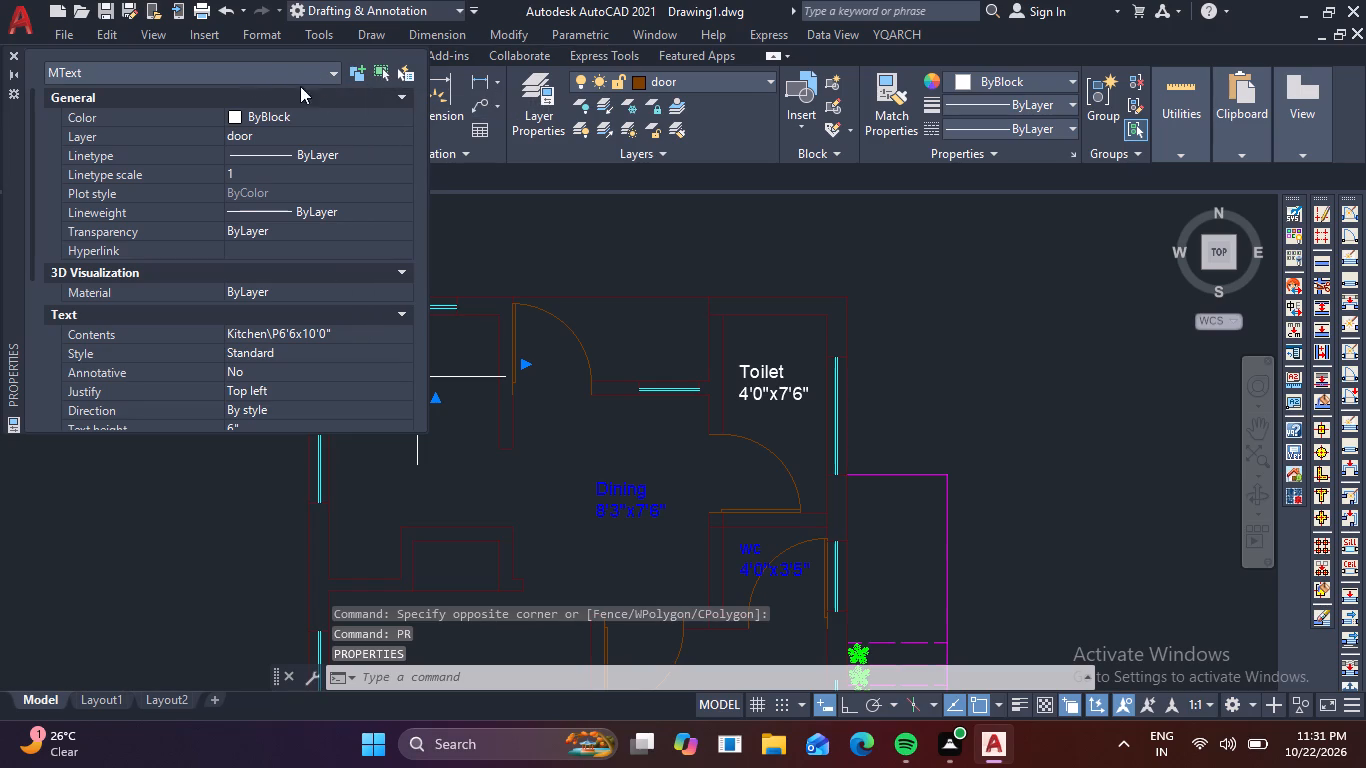
{"action": "left_click", "coordinate": [397, 109]}
{"action": "left_click", "coordinate": [400, 115]}
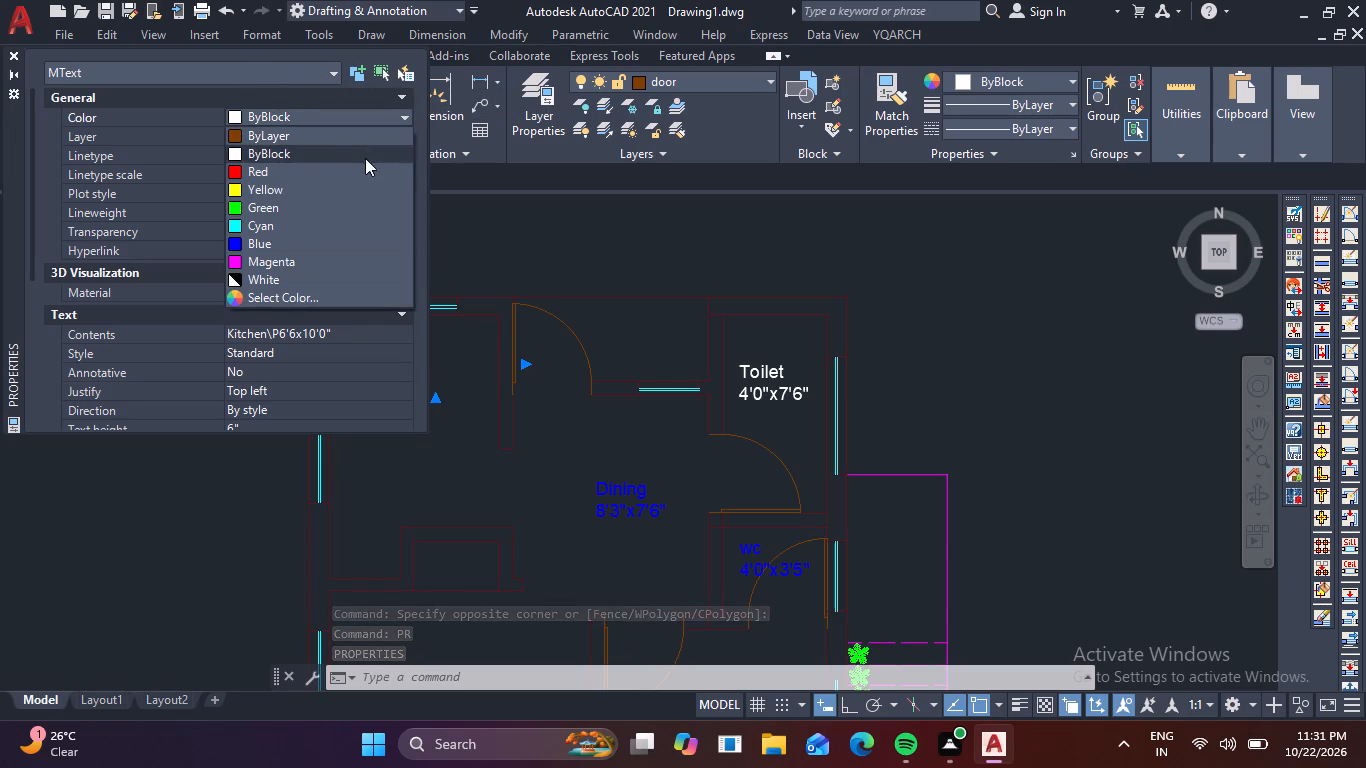
{"action": "left_click", "coordinate": [291, 243]}
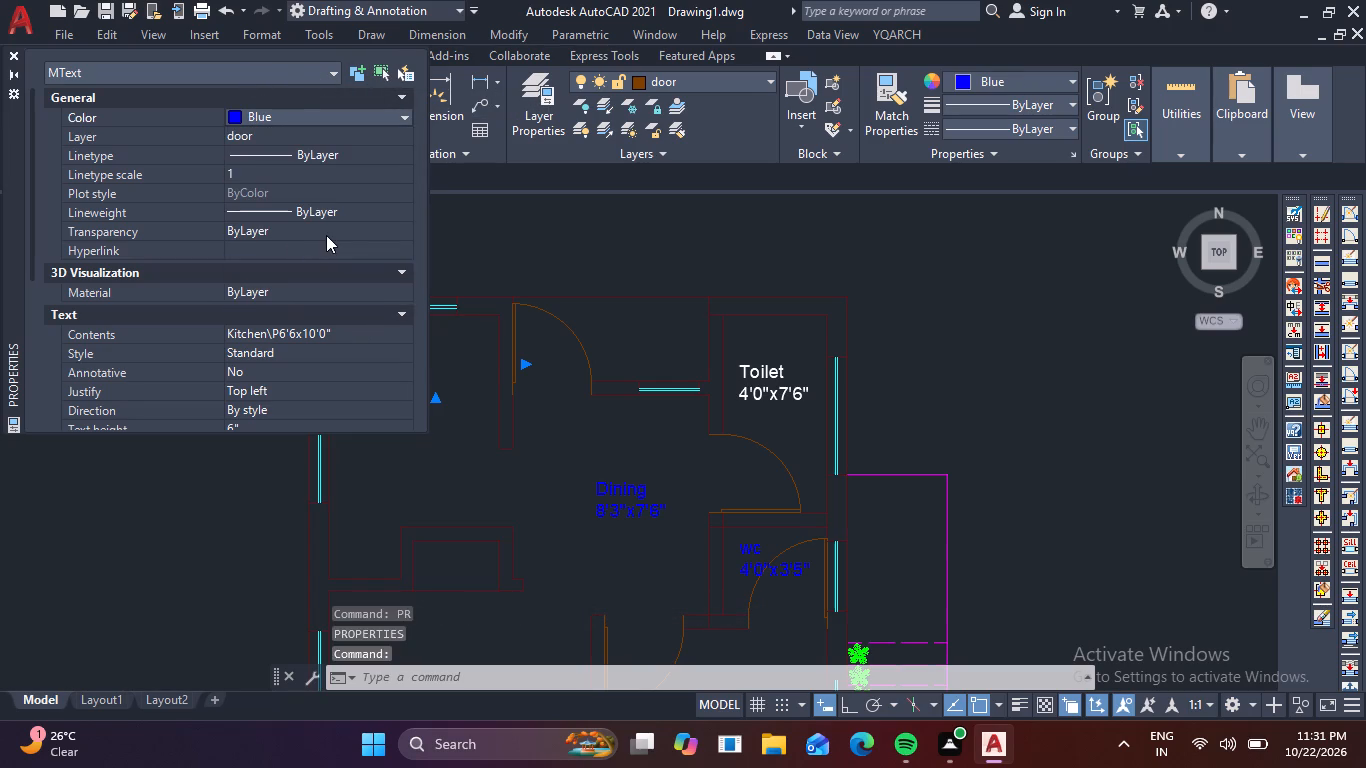
{"action": "key", "text": "Escape"}
{"action": "left_click", "coordinate": [14, 56]}
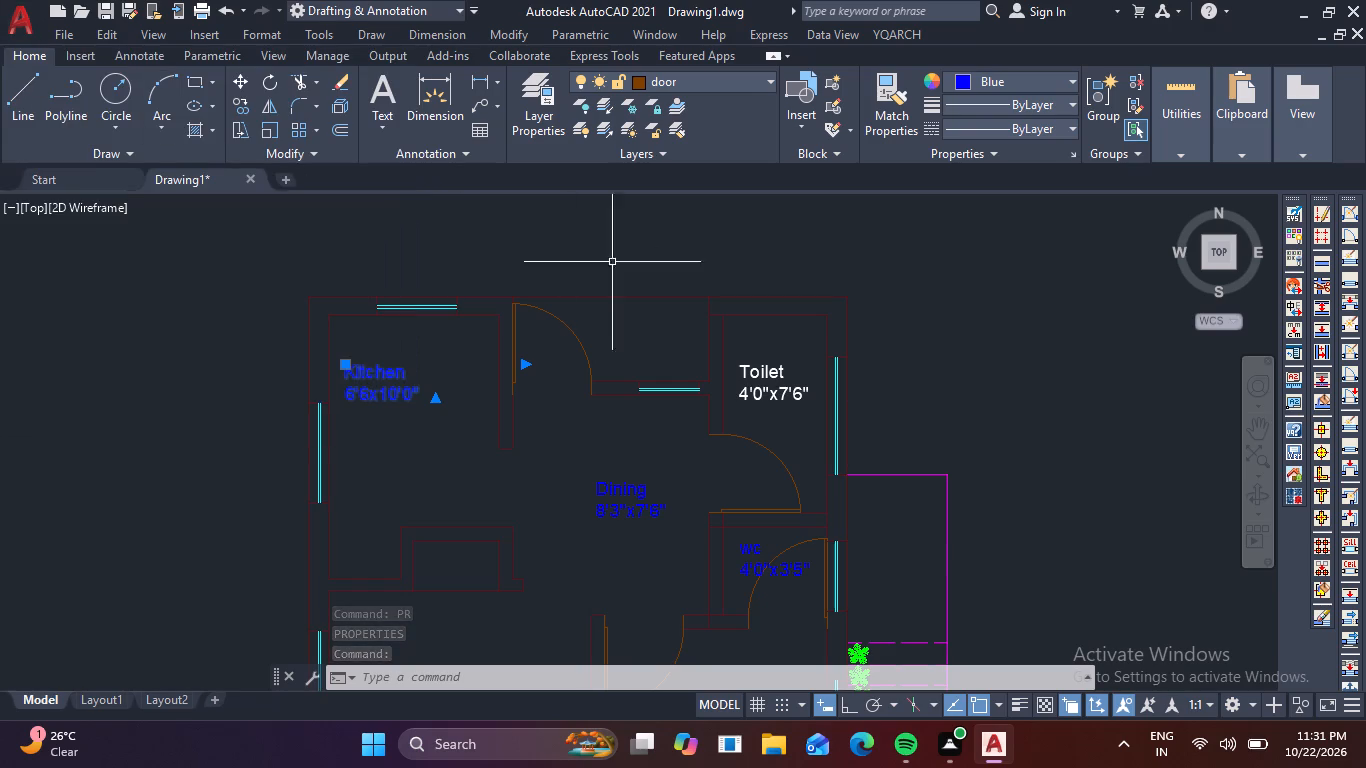
{"action": "key", "text": "Escape"}
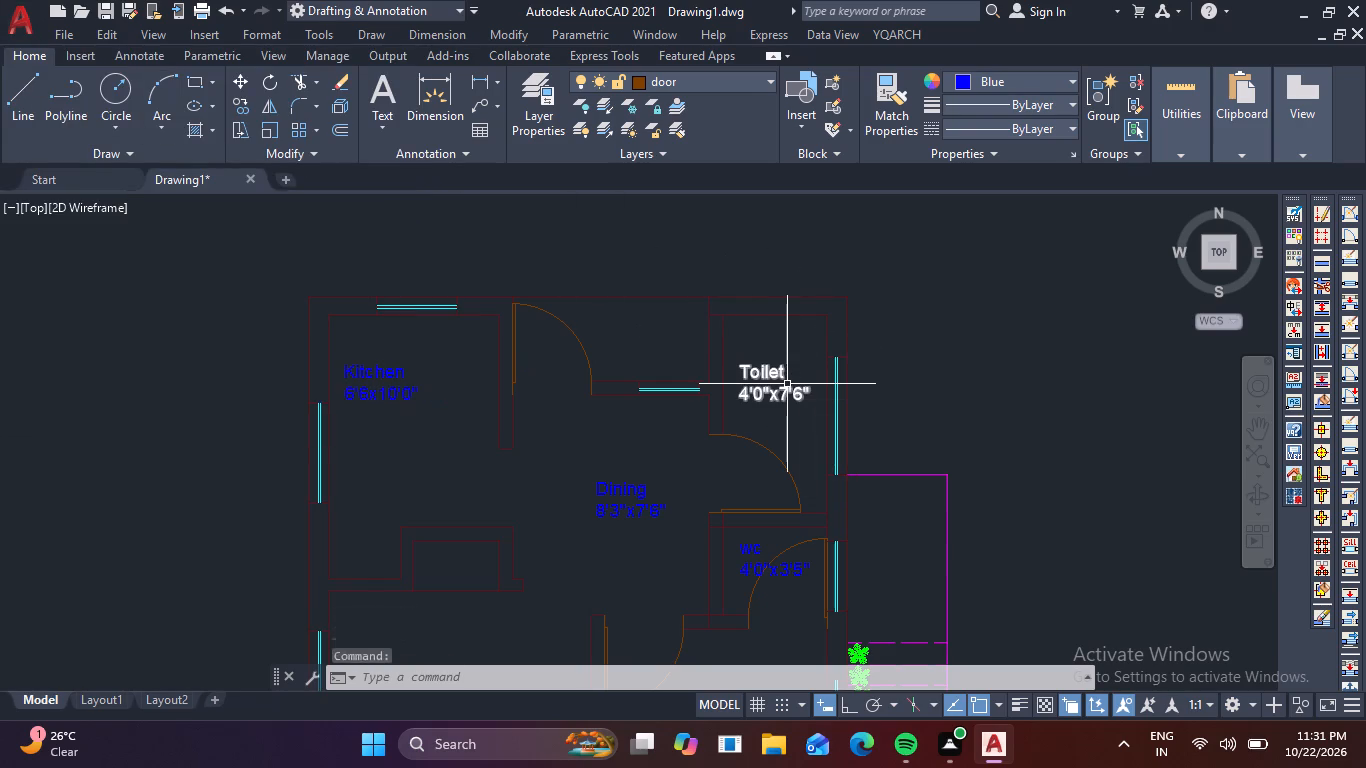
Change the colour of the Toilet label text to Blue through its object properties.
{"action": "left_click", "coordinate": [786, 384]}
{"action": "key", "text": "p"}
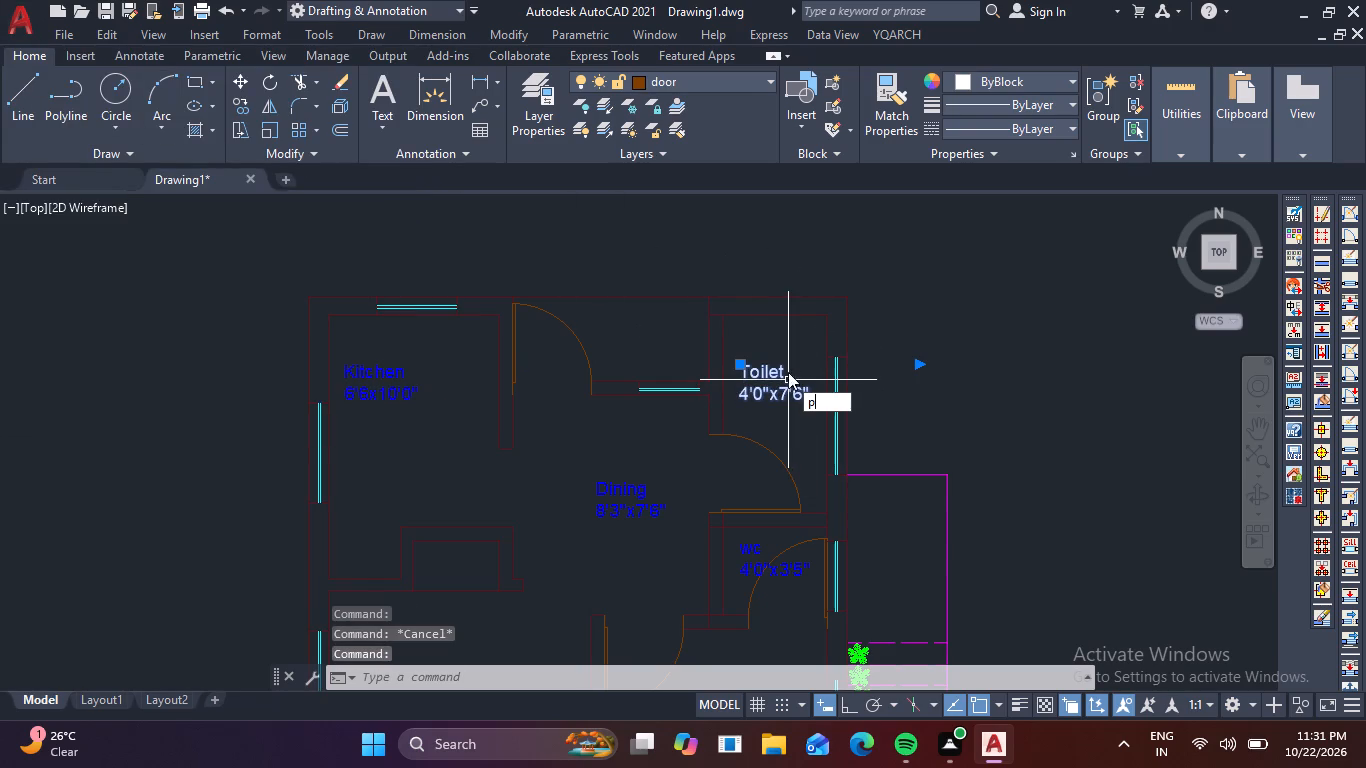
{"action": "key", "text": "r"}
{"action": "key", "text": "space"}
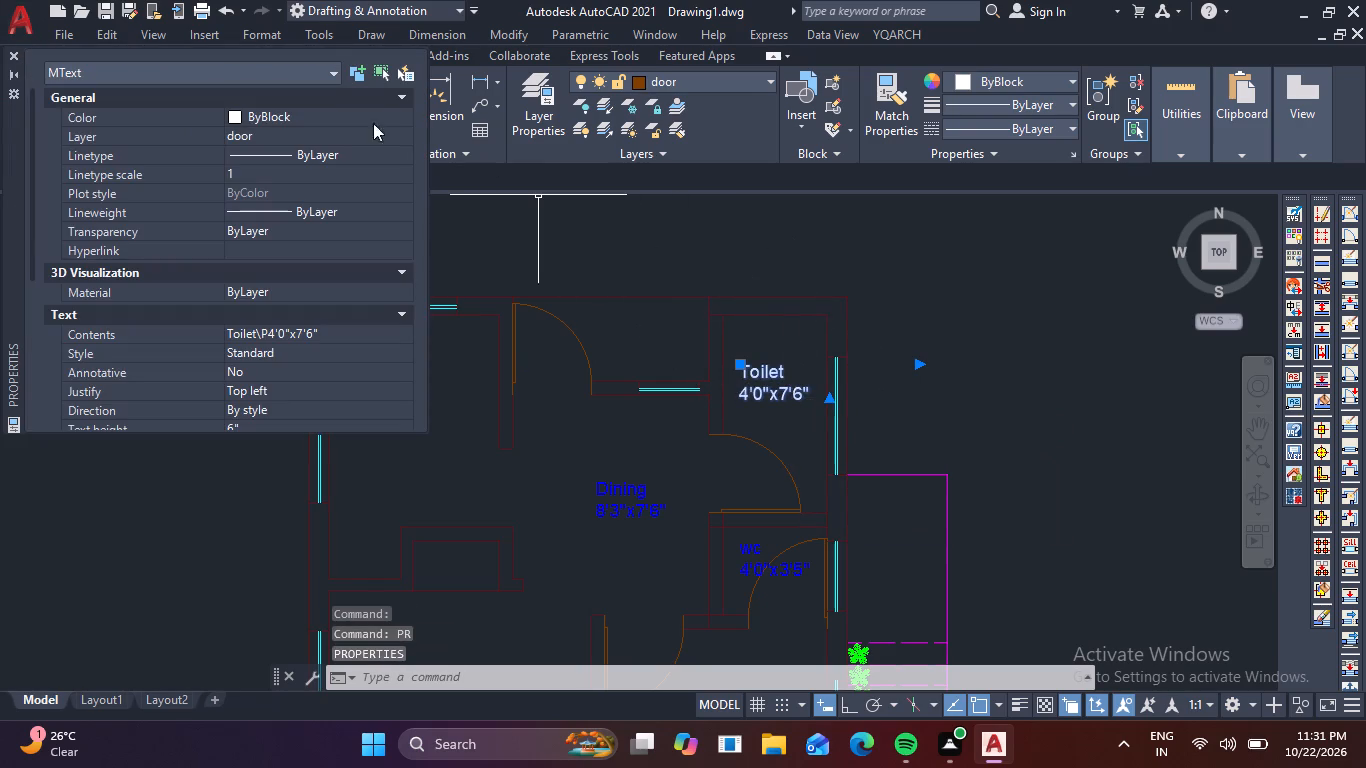
{"action": "left_click", "coordinate": [360, 114]}
{"action": "left_click", "coordinate": [360, 120]}
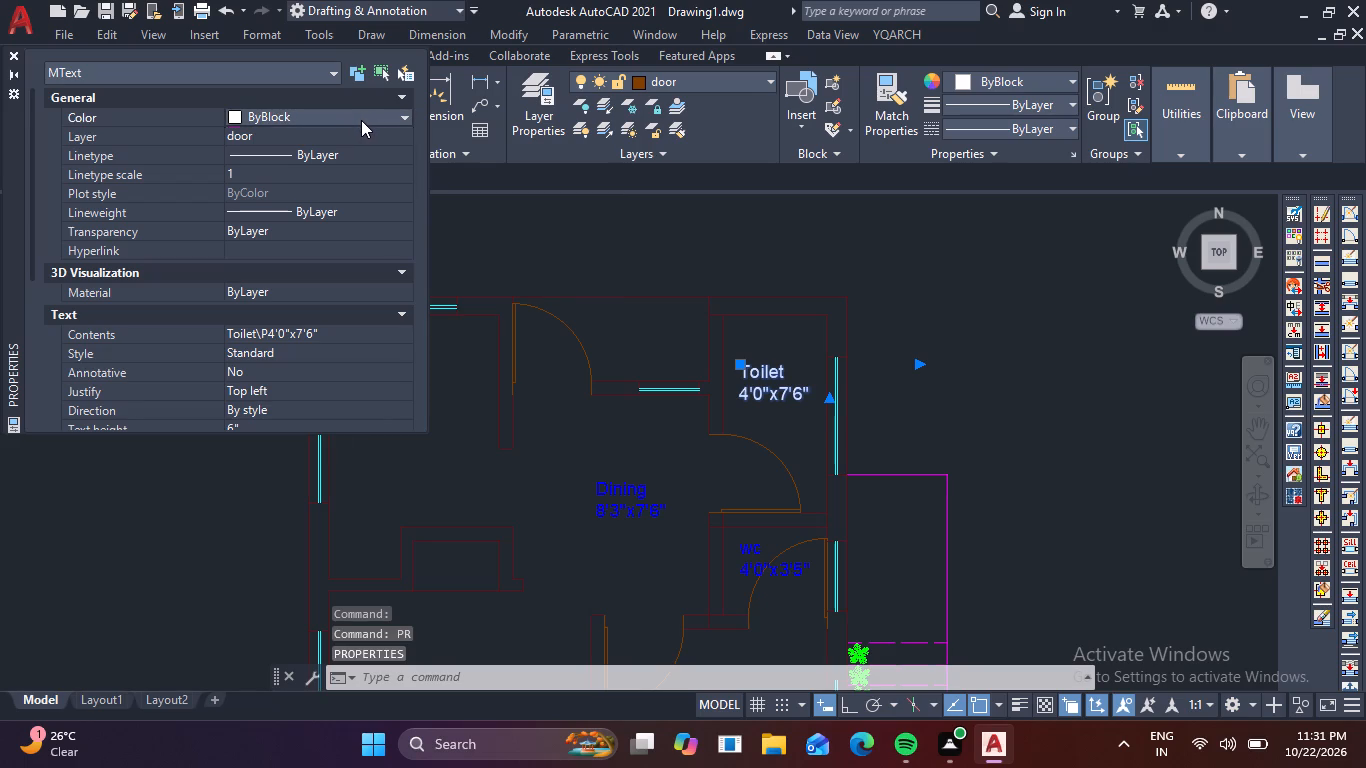
{"action": "left_click", "coordinate": [282, 245]}
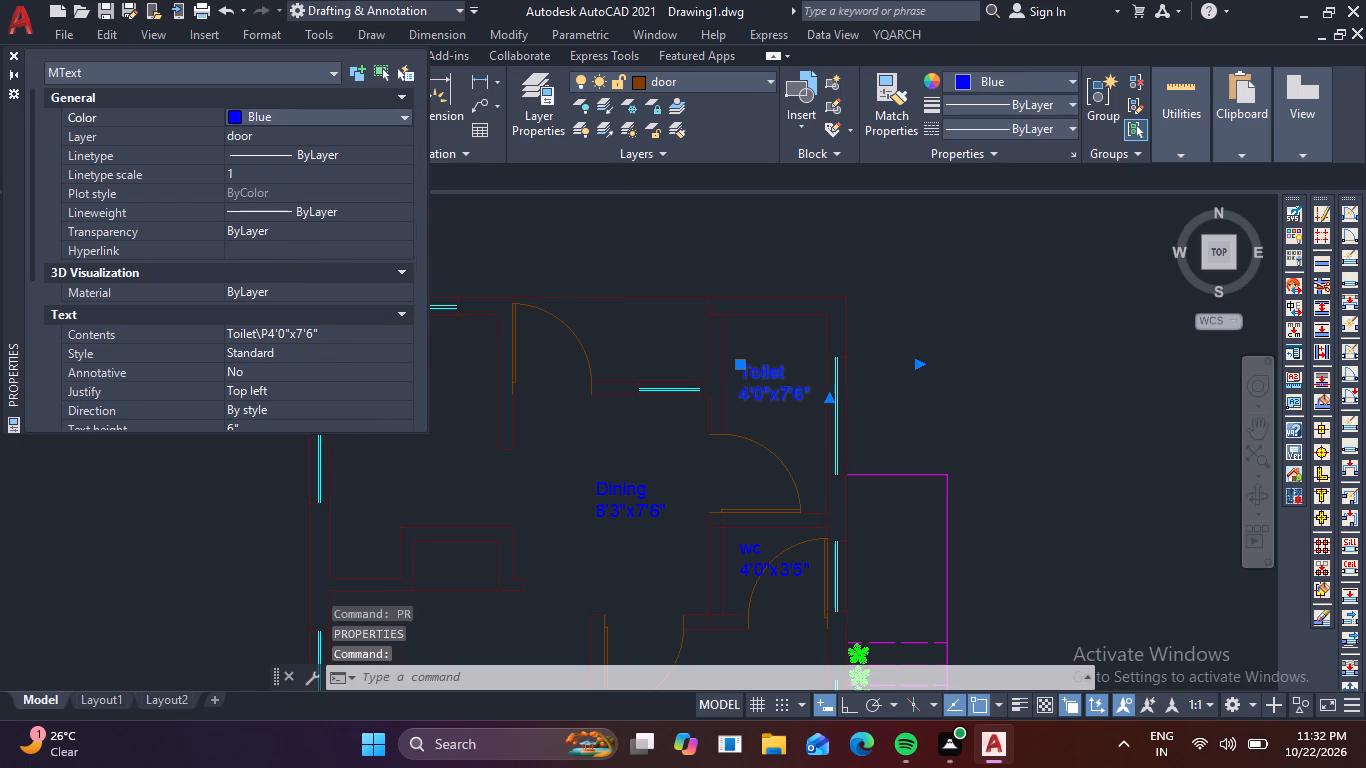
{"action": "left_click", "coordinate": [11, 52]}
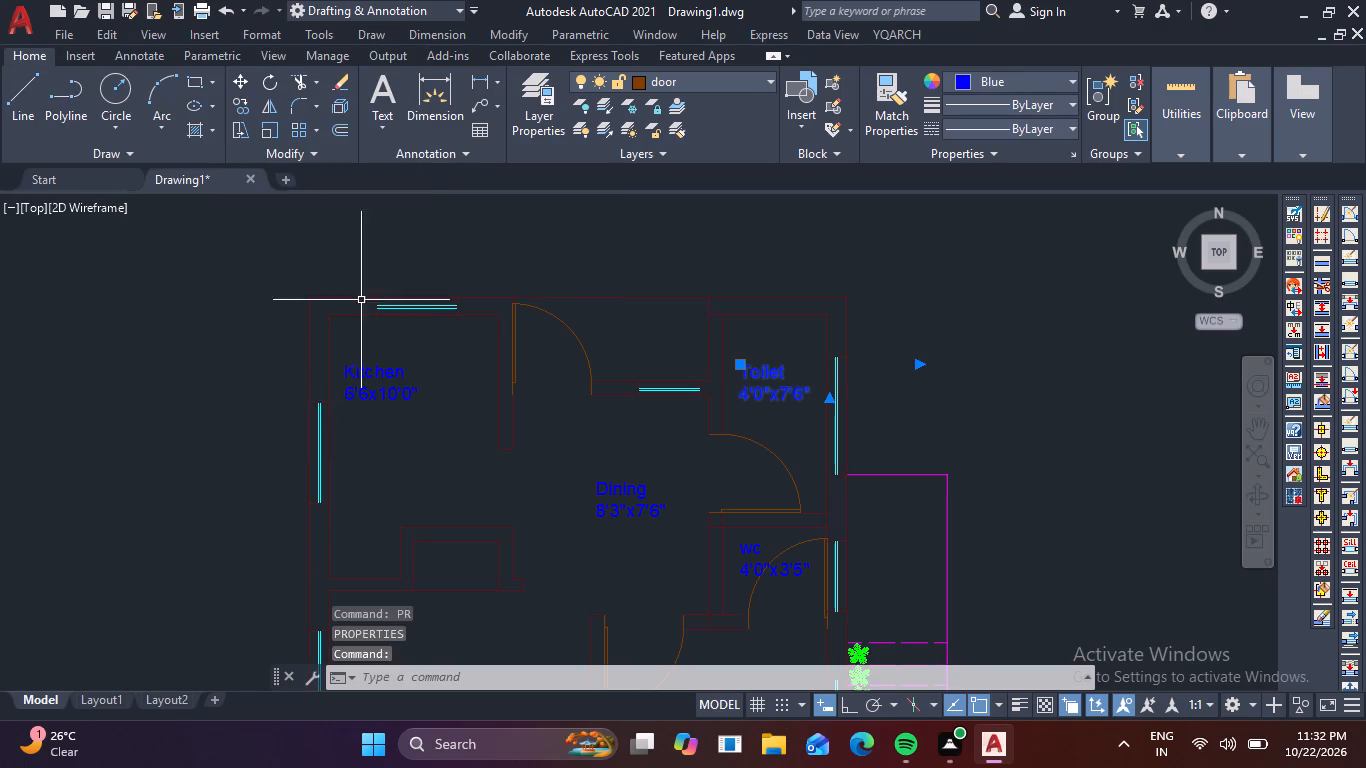
{"action": "key", "text": "Escape"}
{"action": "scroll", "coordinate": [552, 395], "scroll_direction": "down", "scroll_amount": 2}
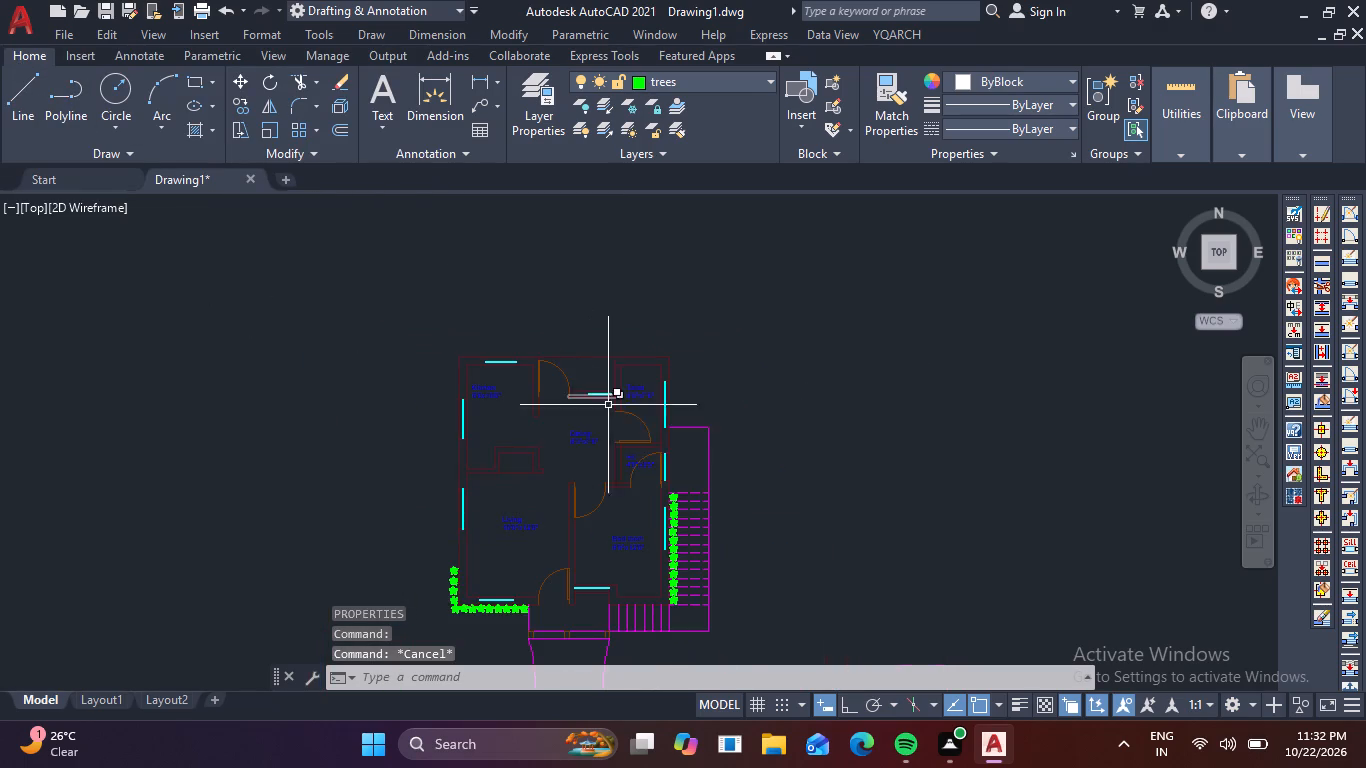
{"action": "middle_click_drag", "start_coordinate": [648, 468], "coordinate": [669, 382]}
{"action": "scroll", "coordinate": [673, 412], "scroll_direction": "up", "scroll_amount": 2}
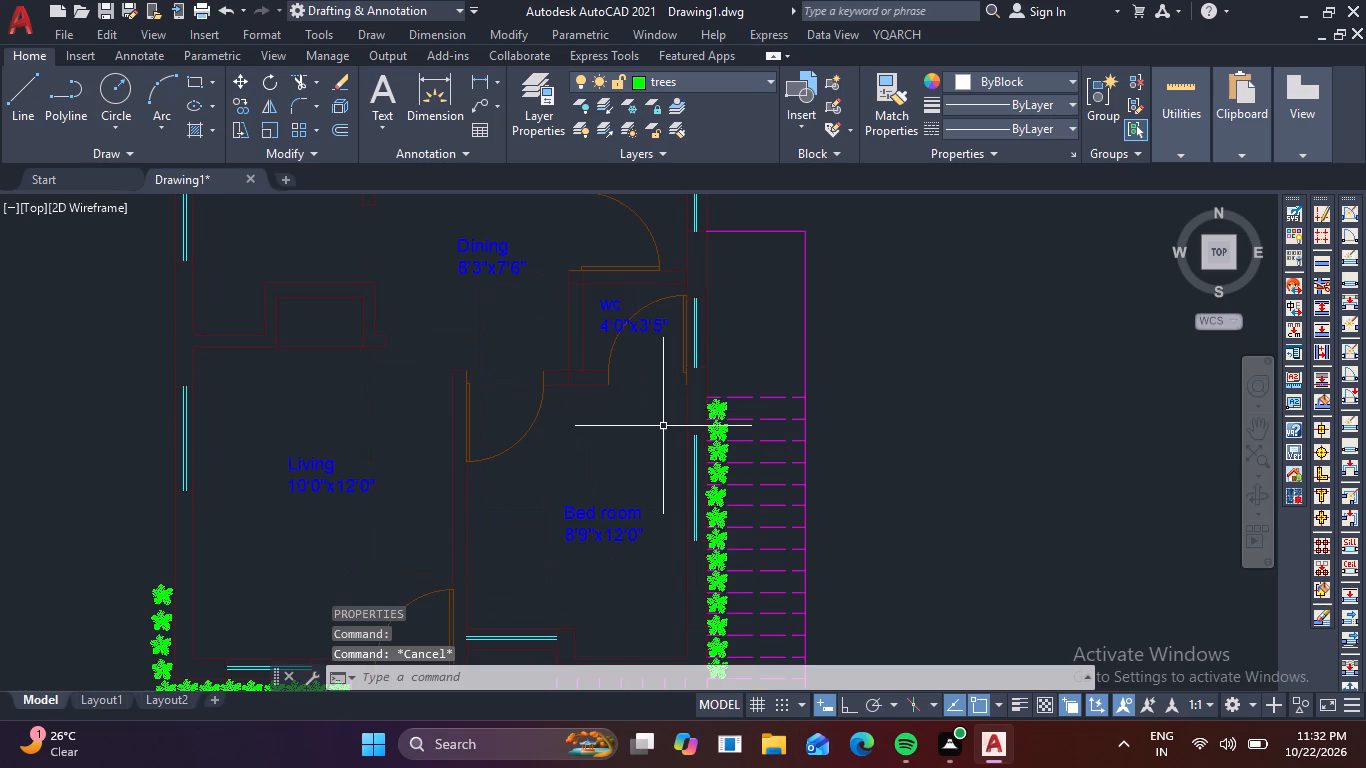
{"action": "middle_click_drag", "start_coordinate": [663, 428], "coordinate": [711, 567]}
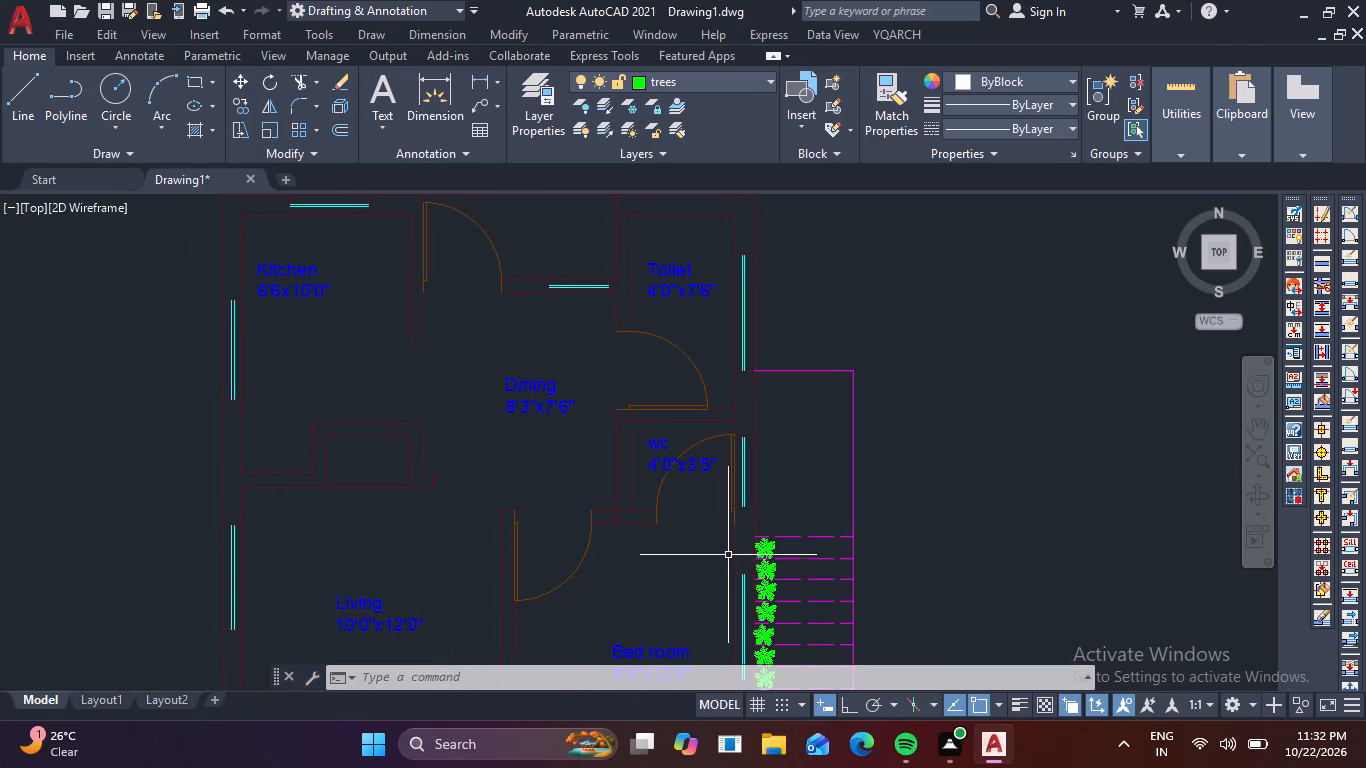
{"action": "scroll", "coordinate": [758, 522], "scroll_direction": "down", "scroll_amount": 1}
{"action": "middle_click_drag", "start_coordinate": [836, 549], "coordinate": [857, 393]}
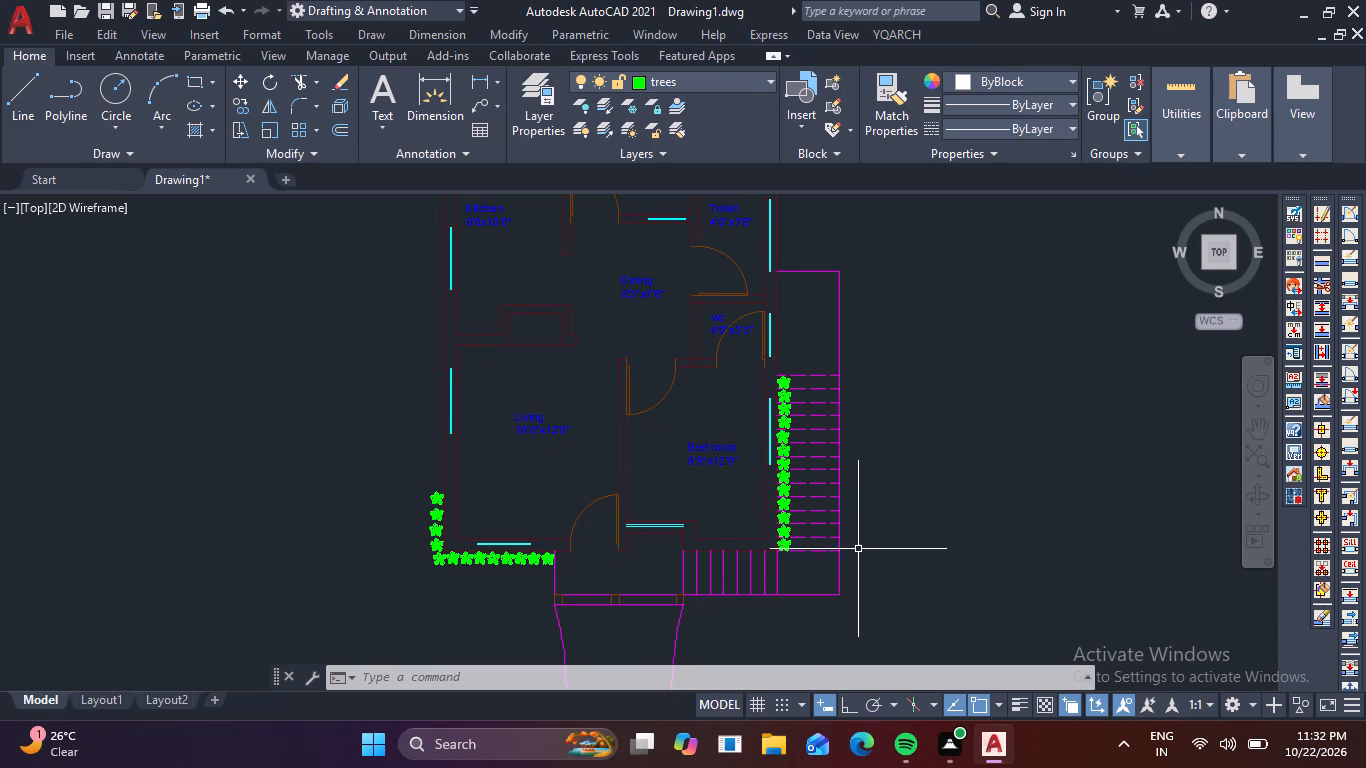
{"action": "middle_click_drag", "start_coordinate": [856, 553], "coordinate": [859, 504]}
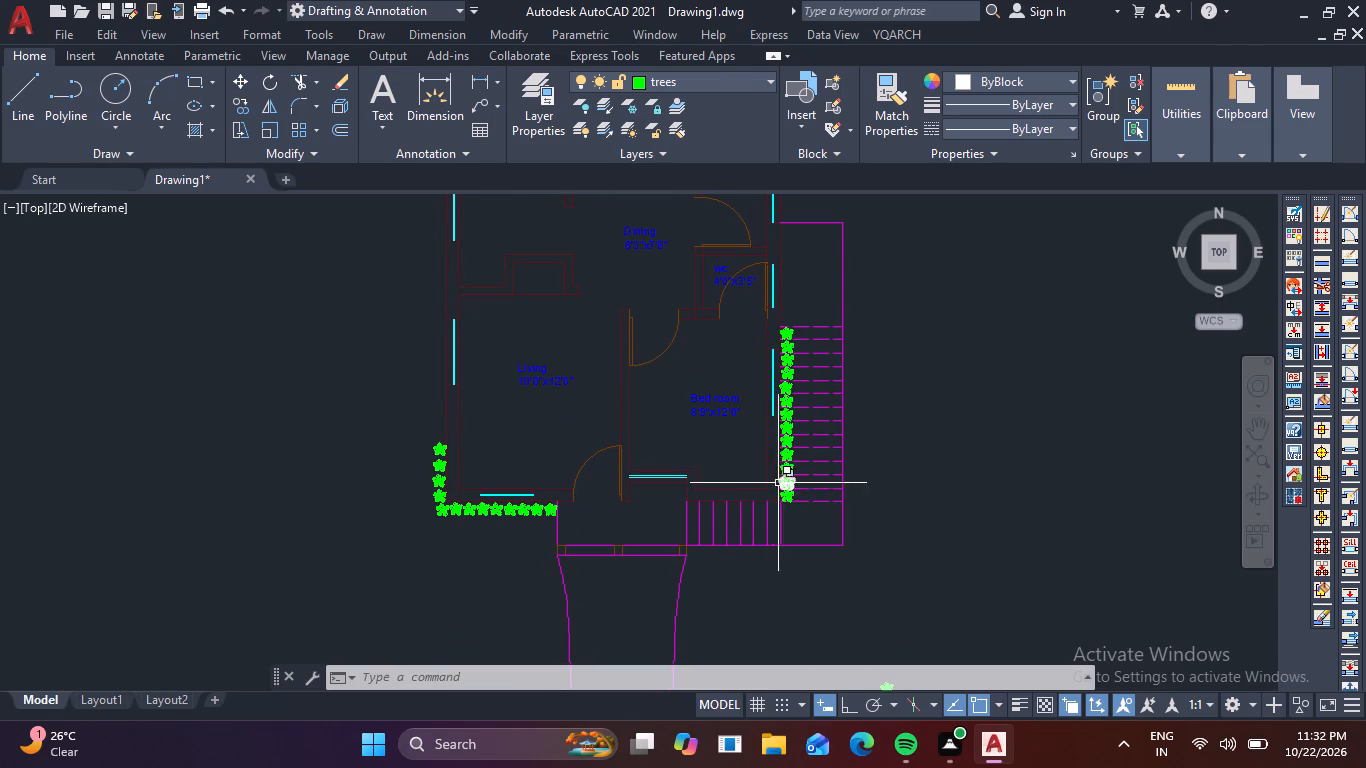
Modify the Standard dimension style so that its dimension lines and extension lines are both Magenta.
{"action": "type", "text": "d"}
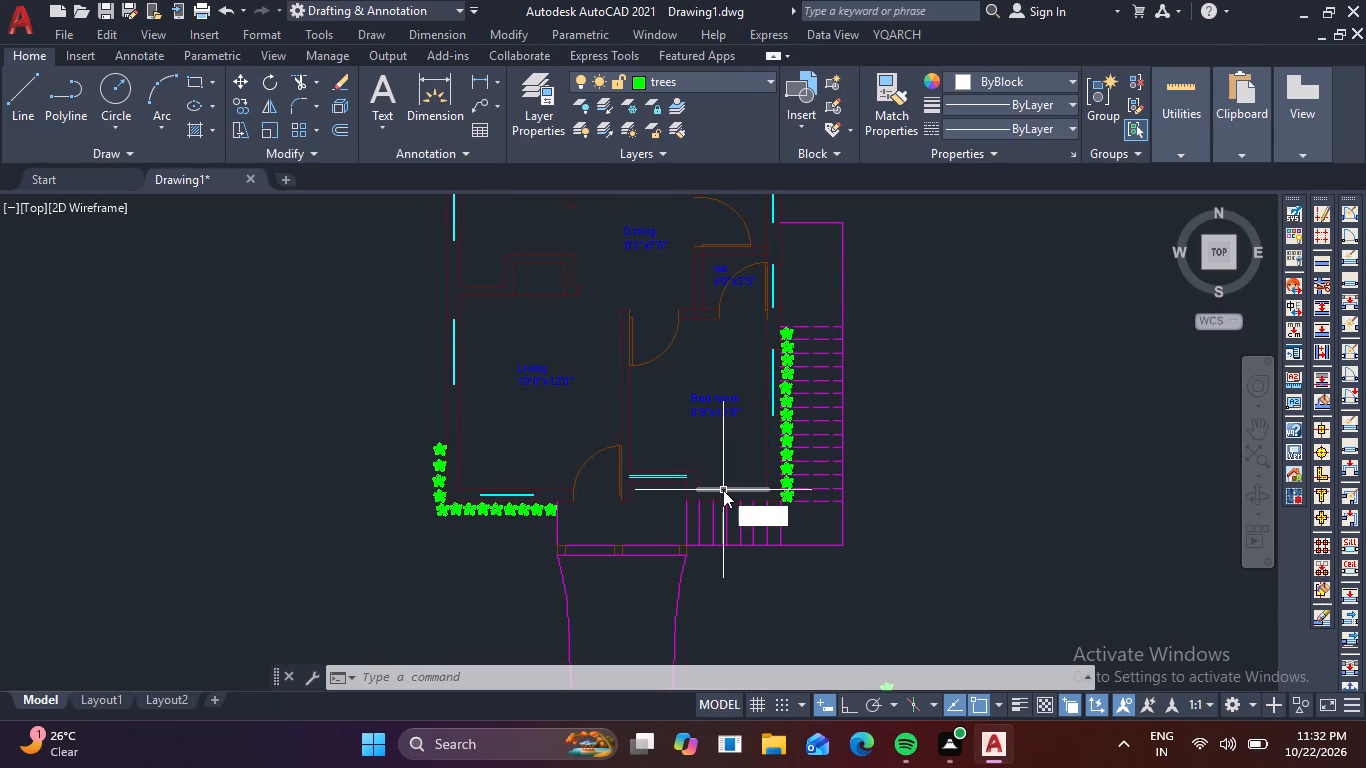
{"action": "key", "text": "space"}
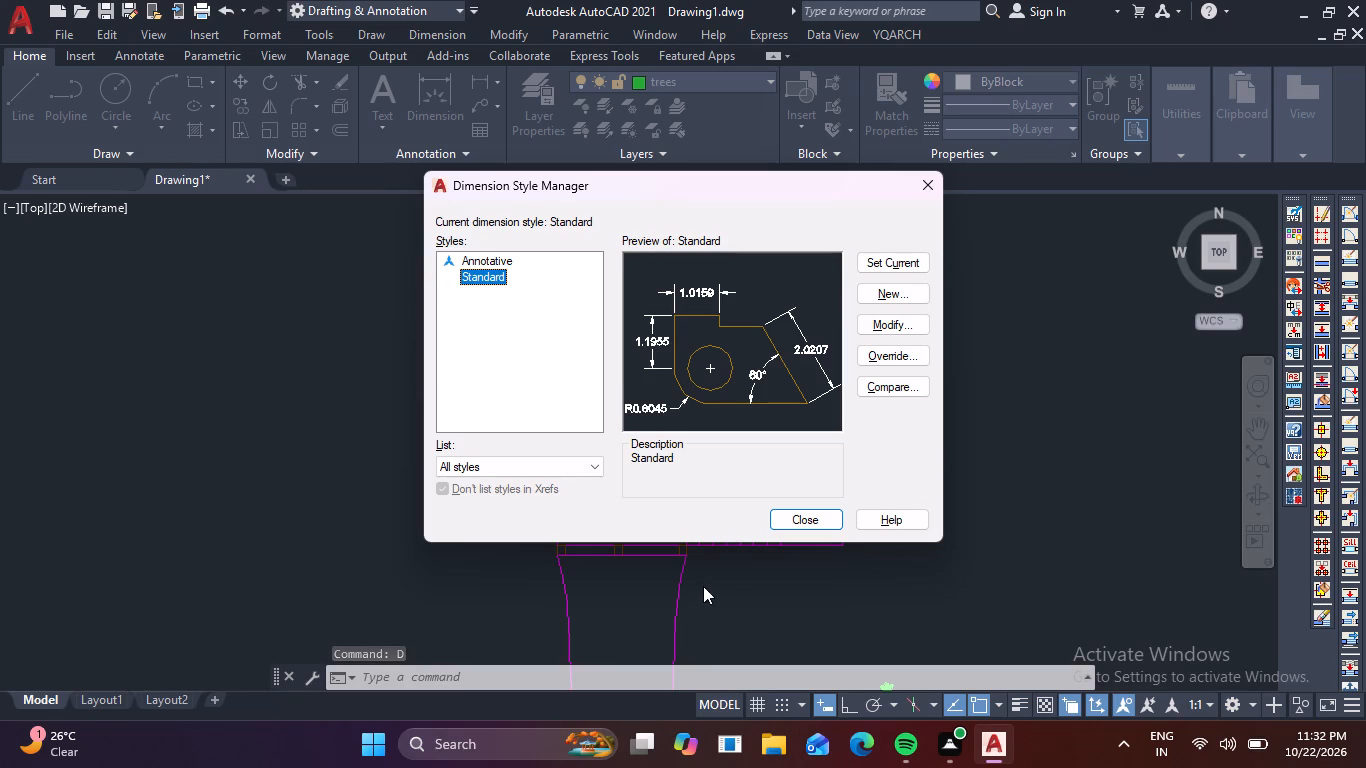
{"action": "left_click", "coordinate": [887, 325]}
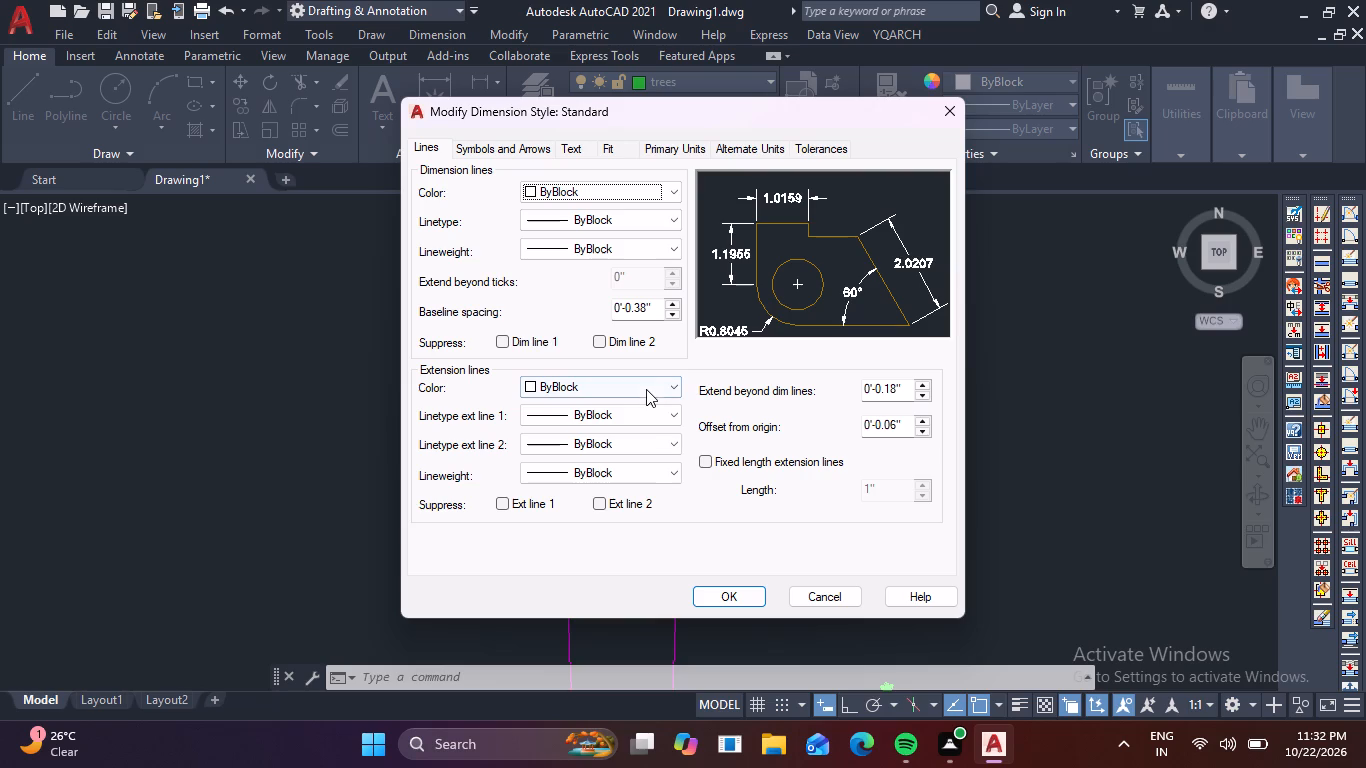
{"action": "left_click", "coordinate": [676, 196]}
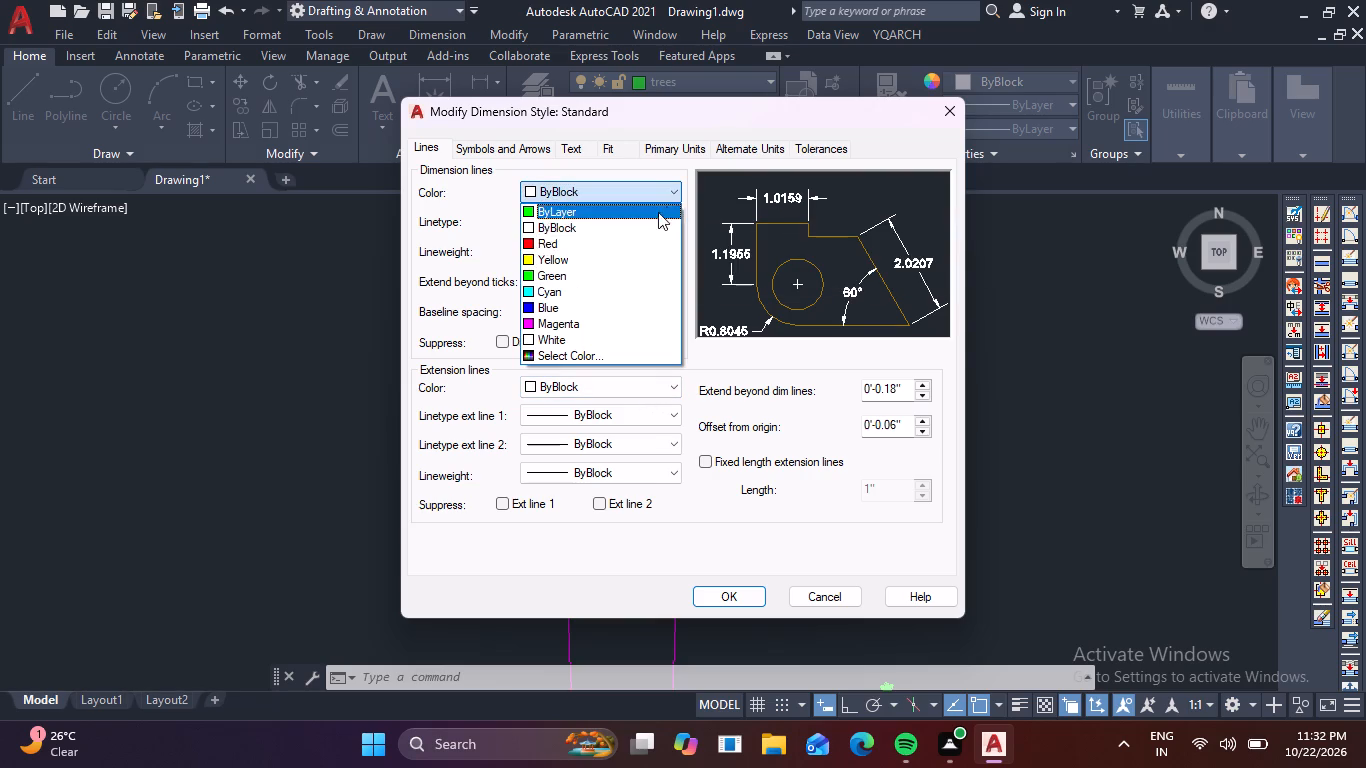
{"action": "left_click", "coordinate": [578, 262]}
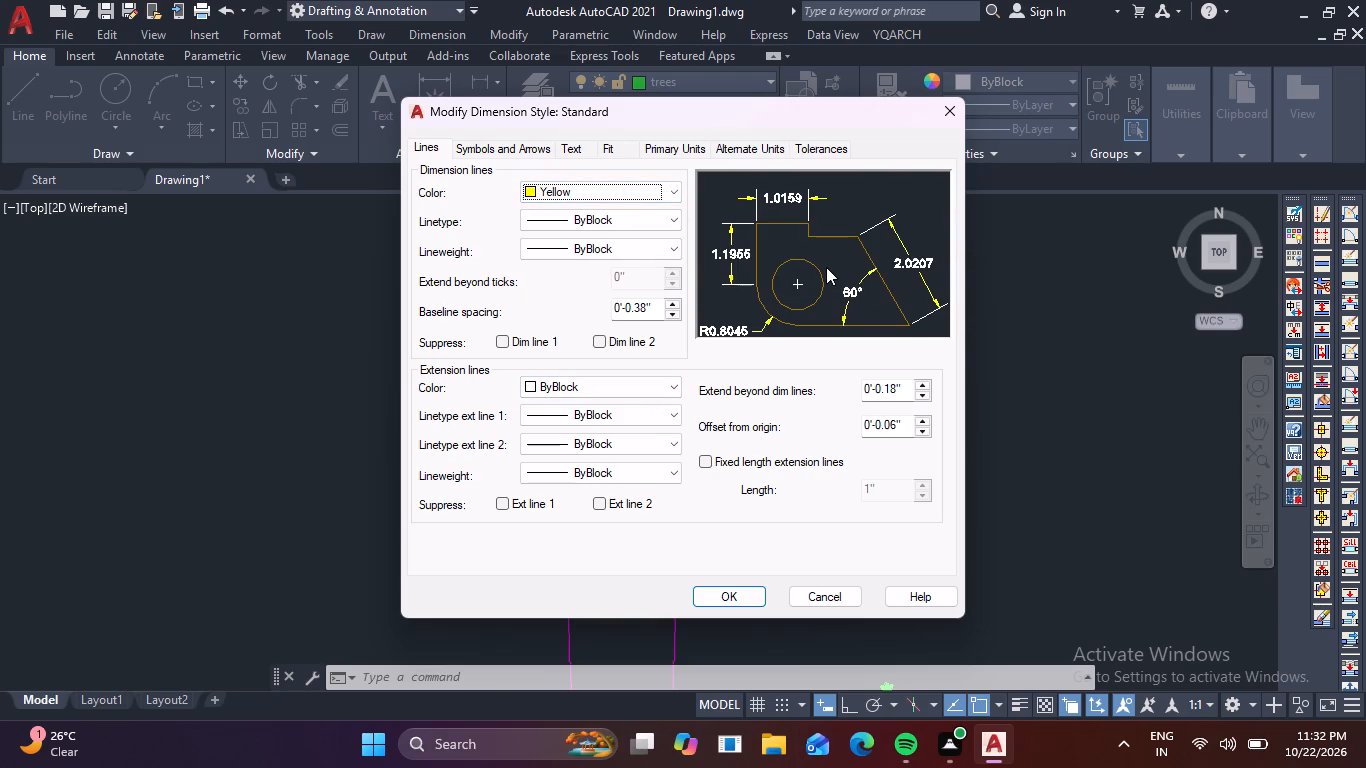
{"action": "left_click", "coordinate": [669, 189]}
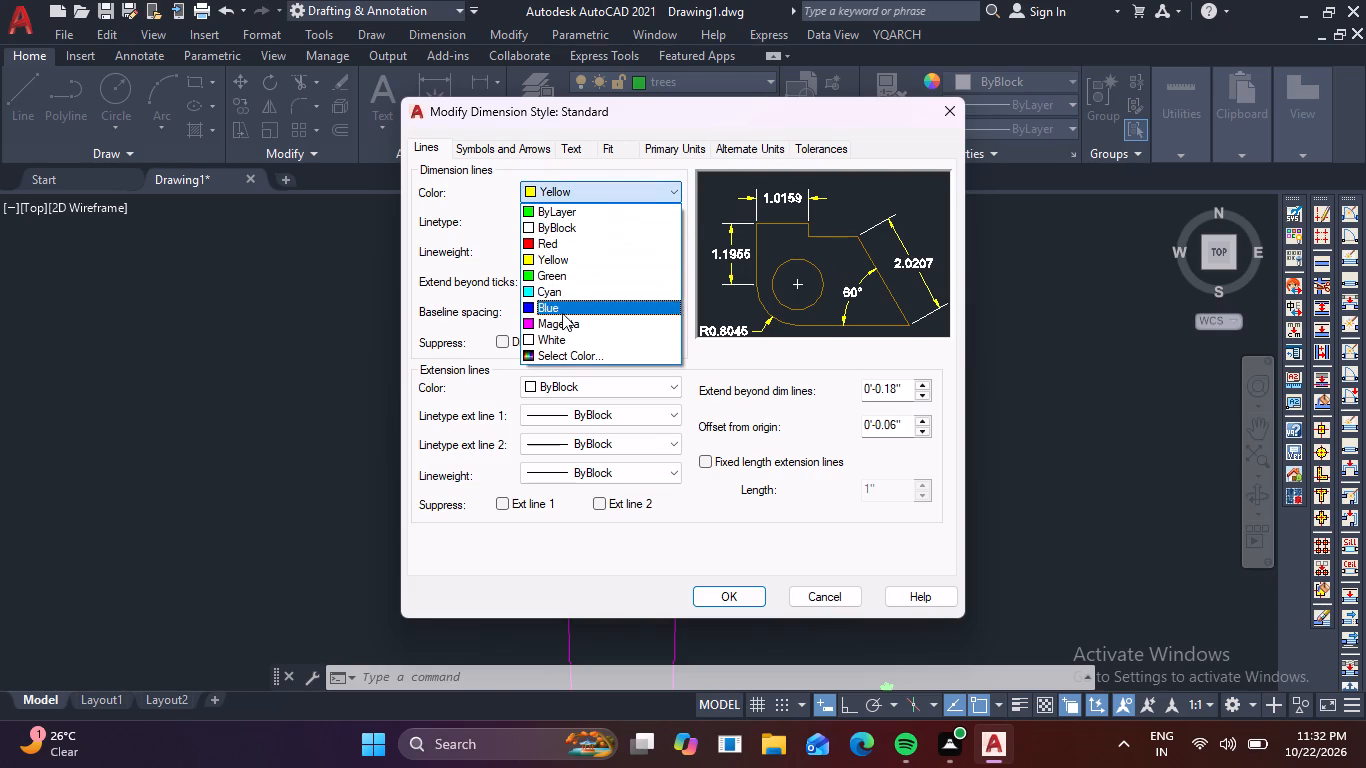
{"action": "left_click", "coordinate": [560, 323]}
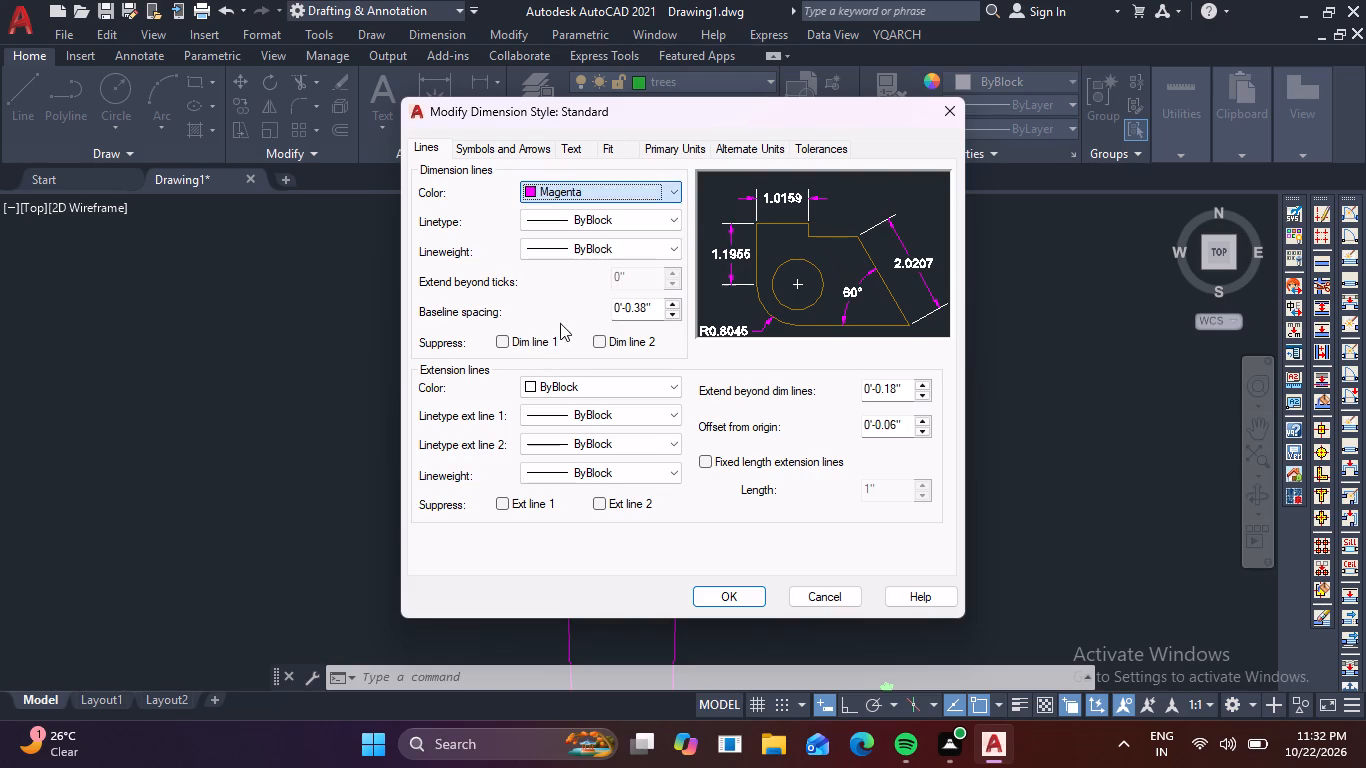
{"action": "scroll", "coordinate": [767, 268], "scroll_direction": "up", "scroll_amount": 2}
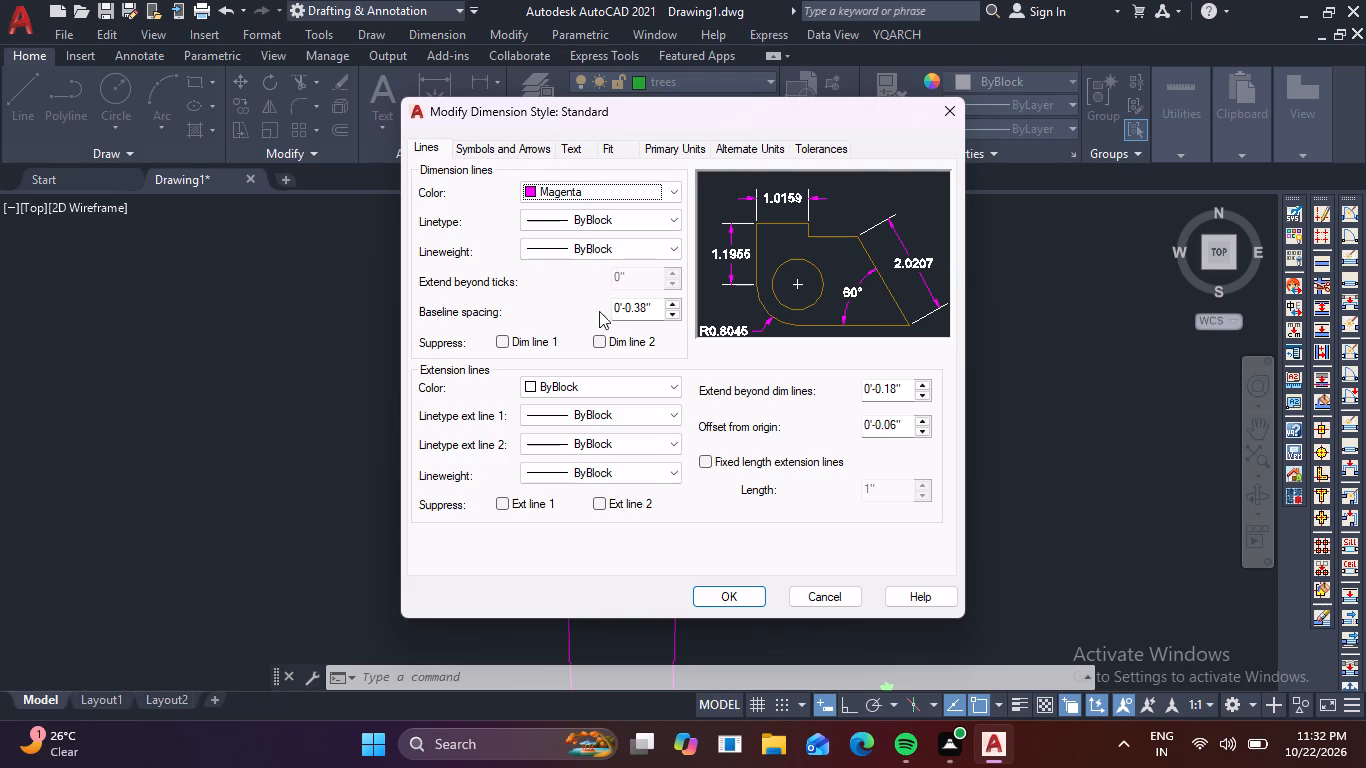
{"action": "left_click", "coordinate": [667, 385]}
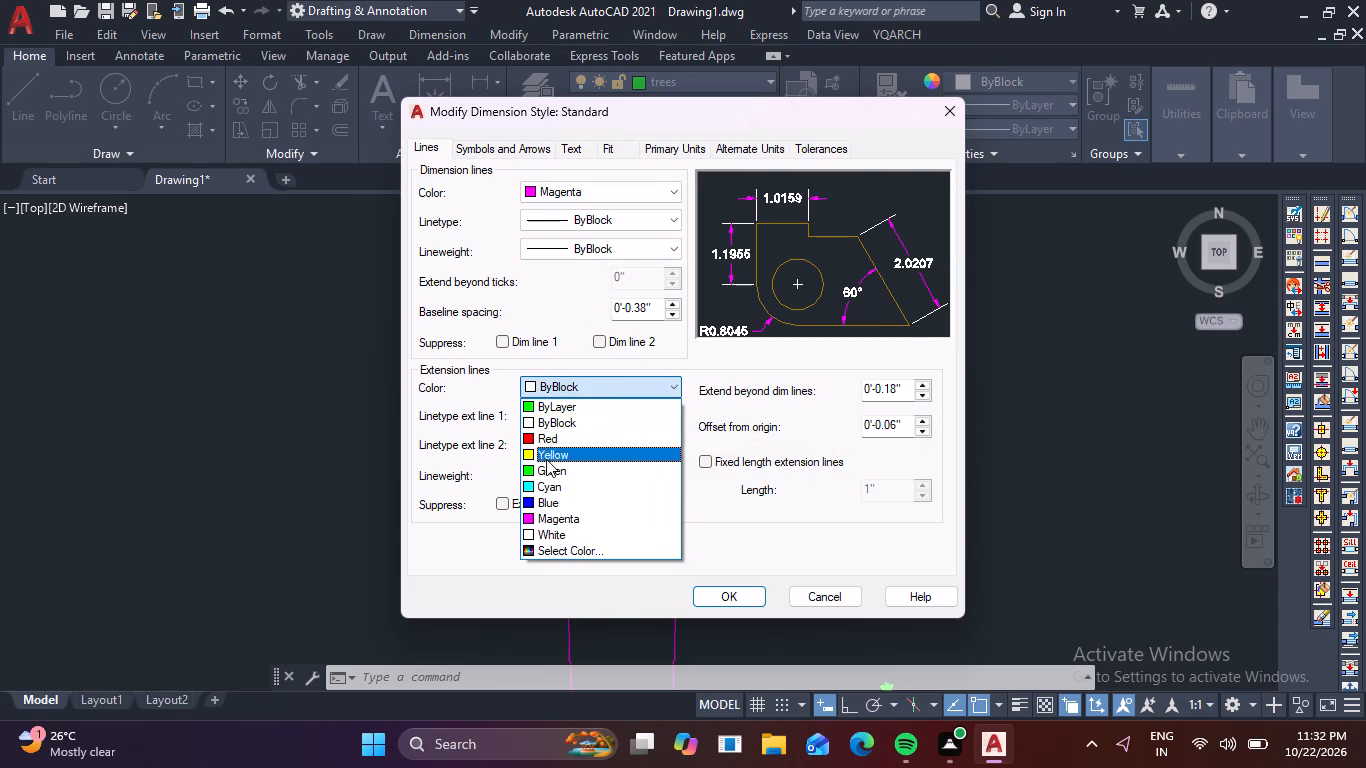
{"action": "left_click", "coordinate": [525, 519]}
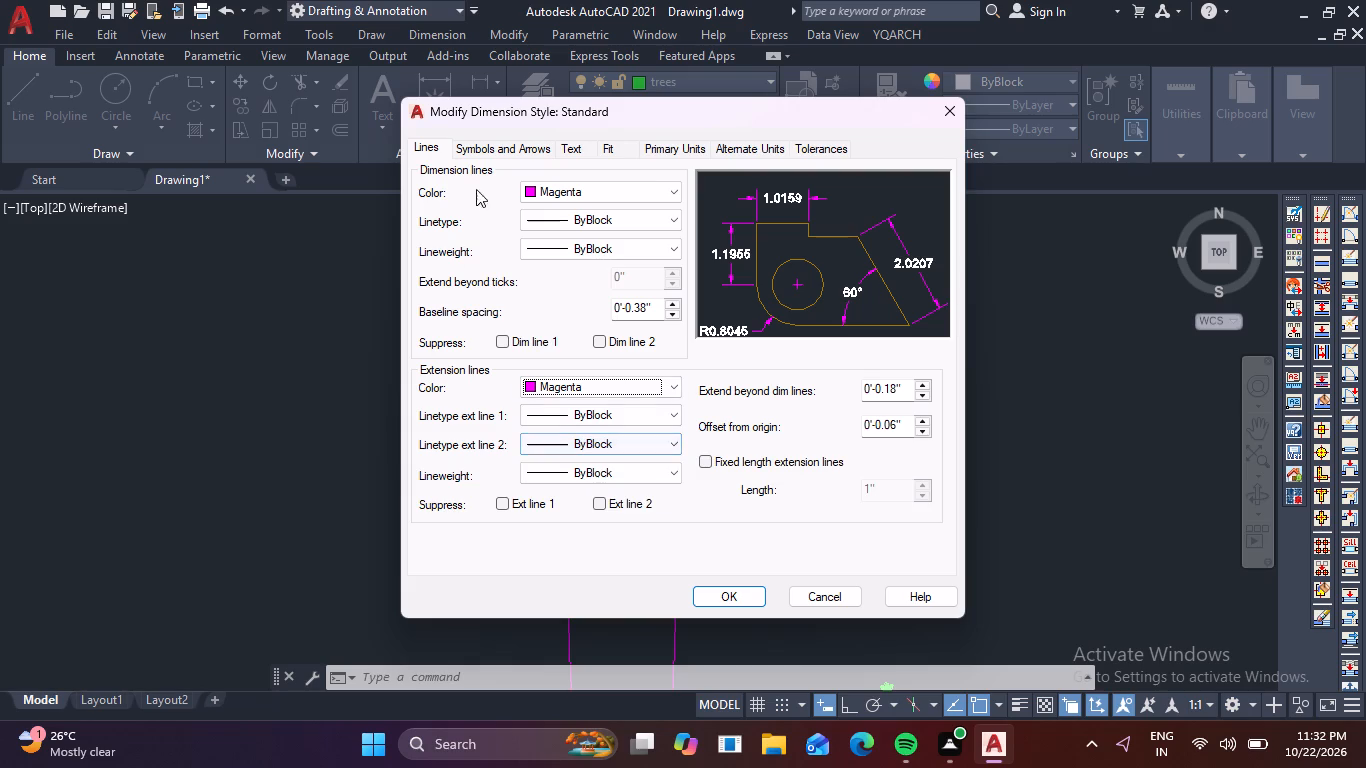
Set the dimension style's primary units to Engineering format with a precision of 0'-0".
{"action": "left_click", "coordinate": [559, 141]}
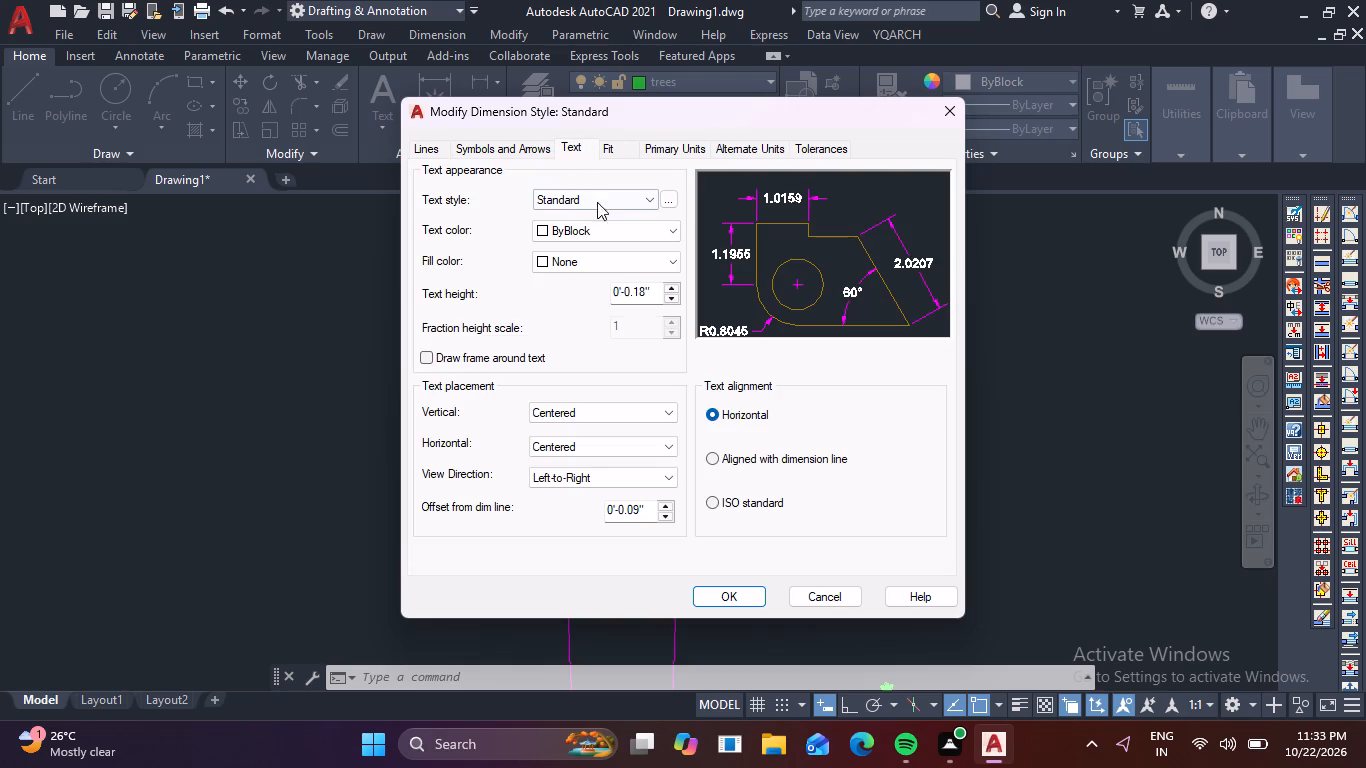
{"action": "left_click", "coordinate": [669, 153]}
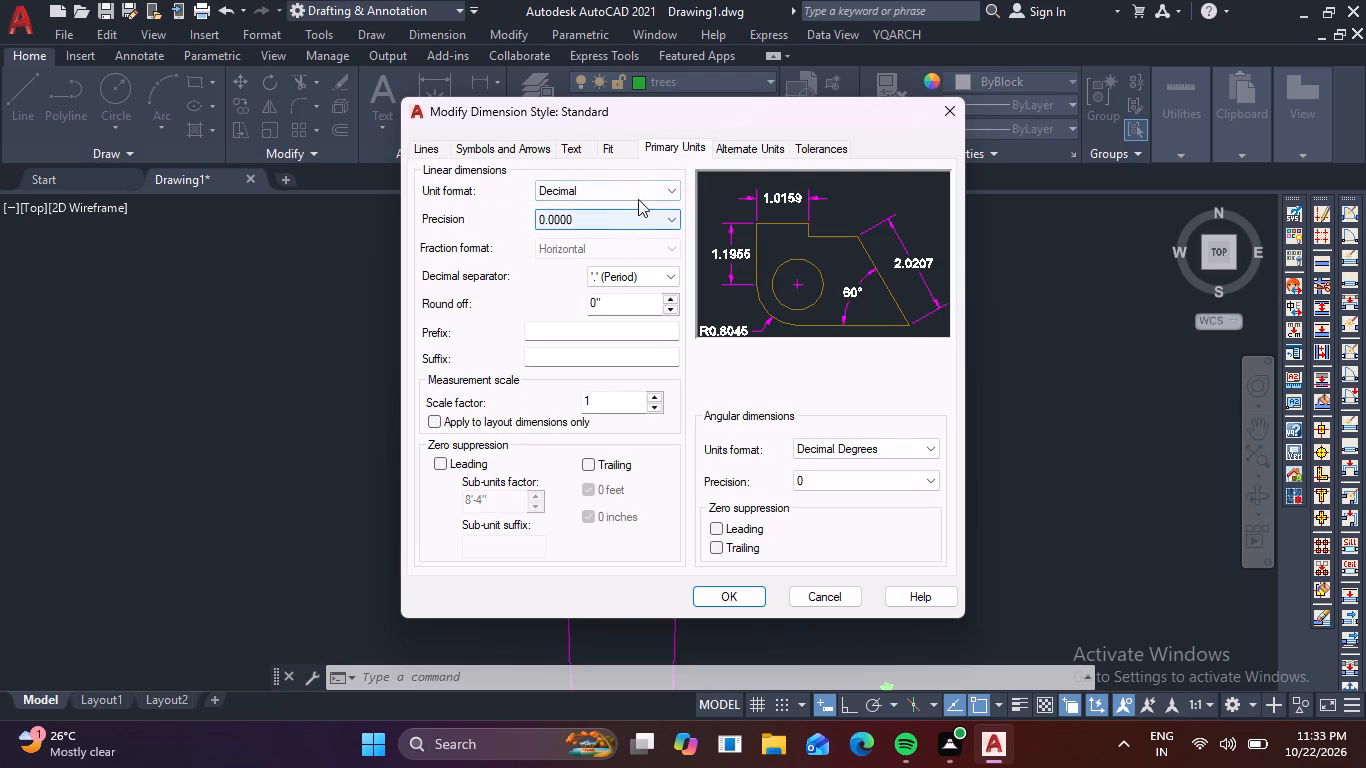
{"action": "left_click", "coordinate": [640, 187]}
{"action": "left_click", "coordinate": [605, 234]}
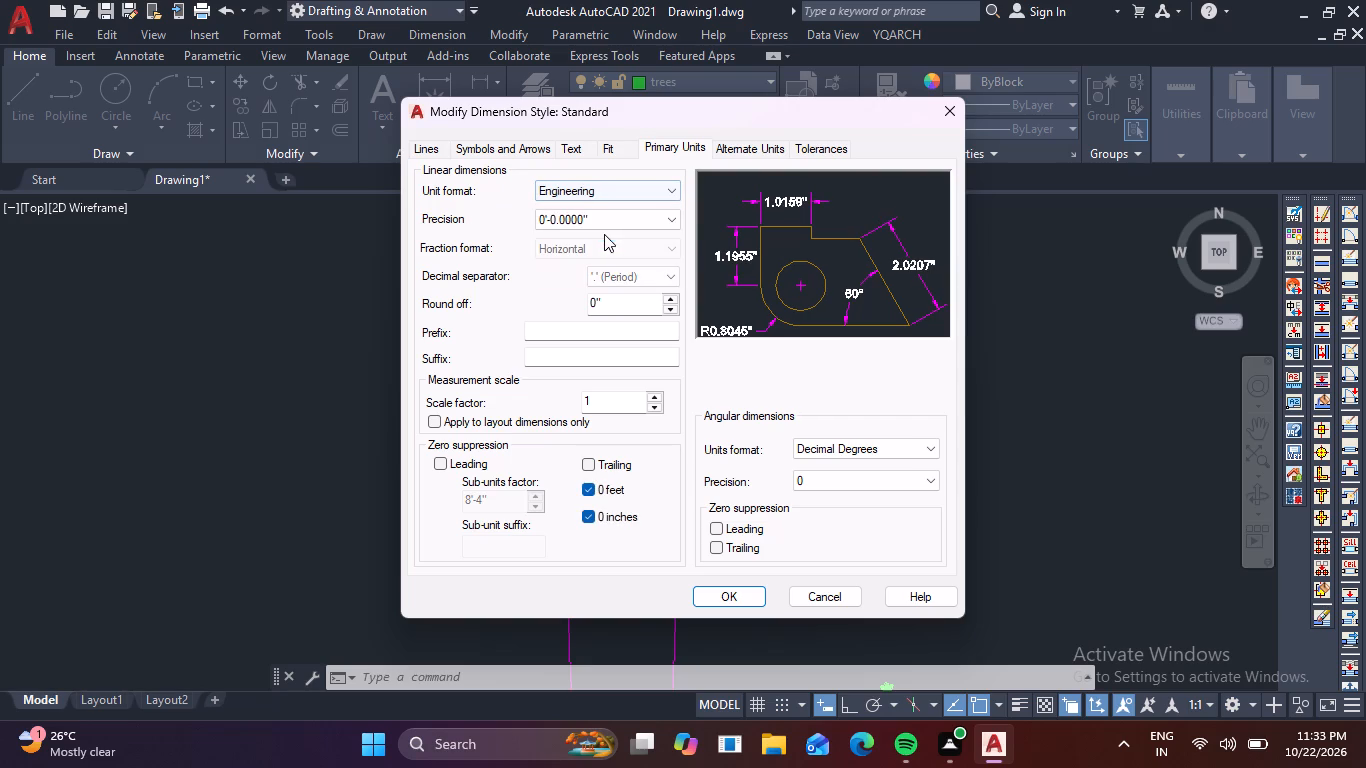
{"action": "left_click", "coordinate": [607, 221]}
{"action": "left_click", "coordinate": [591, 241]}
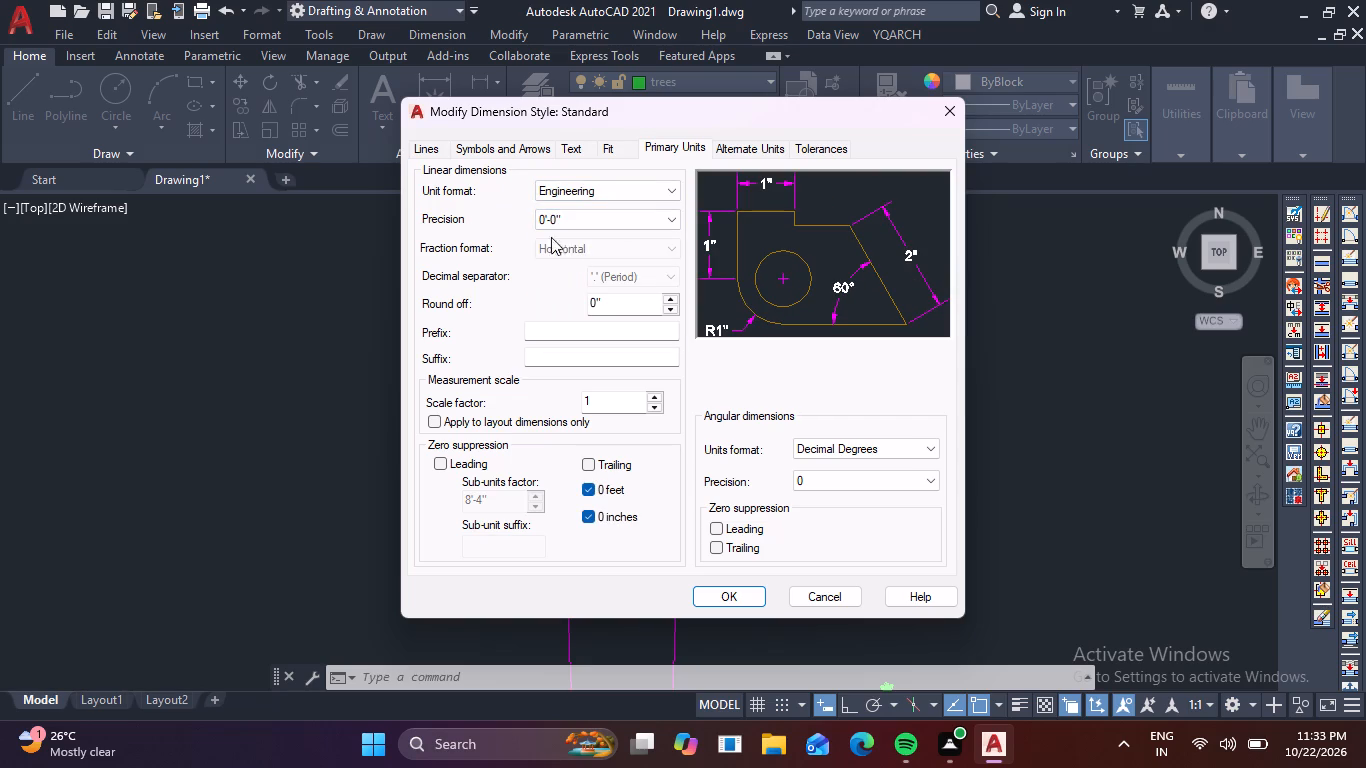
Set the text height of the Standard dimension style to 6.
{"action": "left_click", "coordinate": [492, 145]}
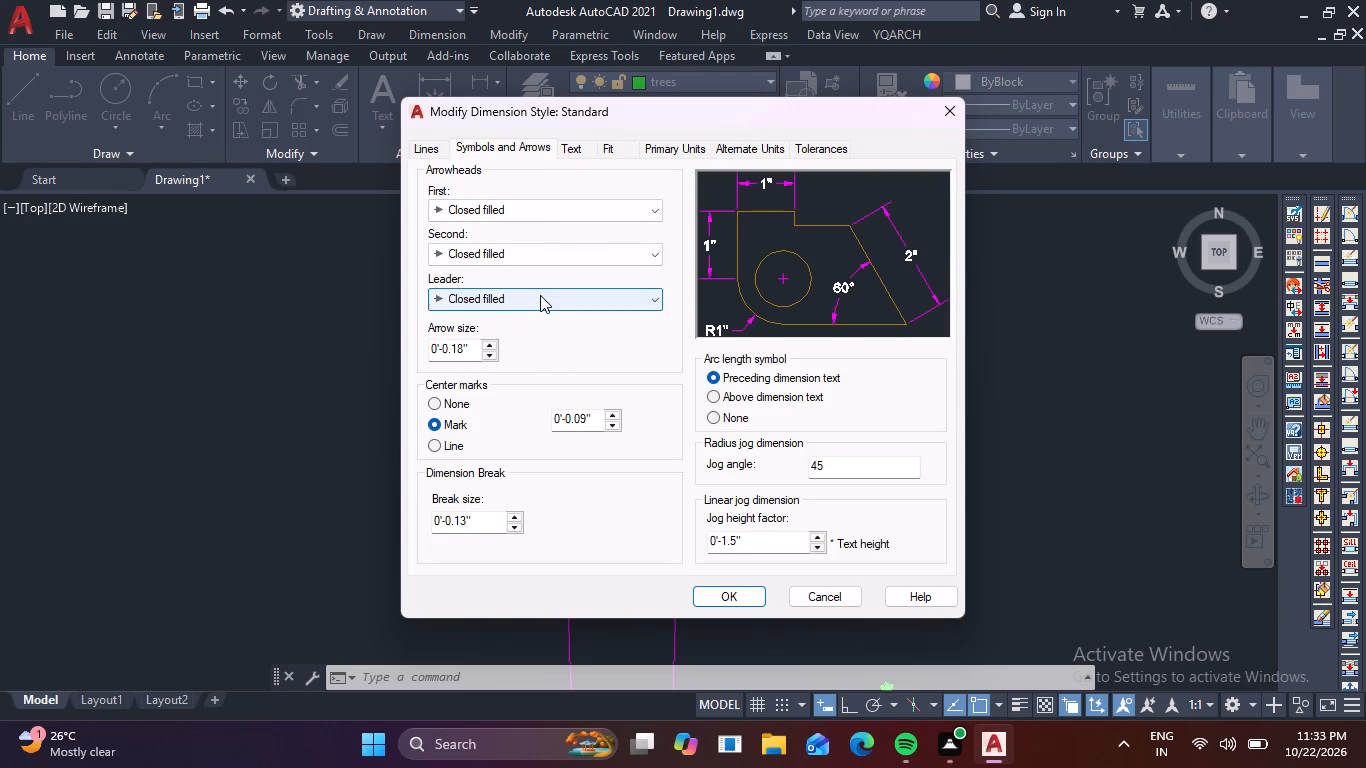
{"action": "left_click", "coordinate": [441, 147]}
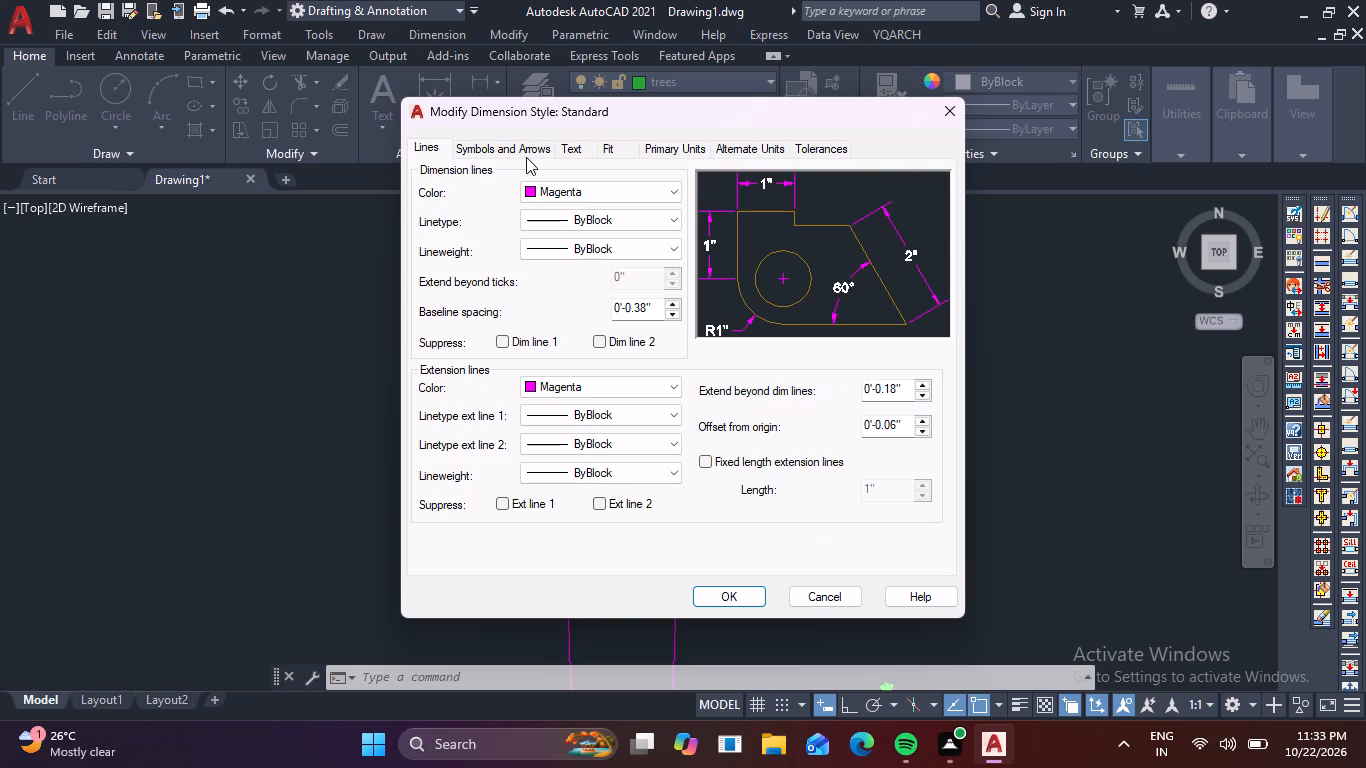
{"action": "left_click", "coordinate": [533, 155]}
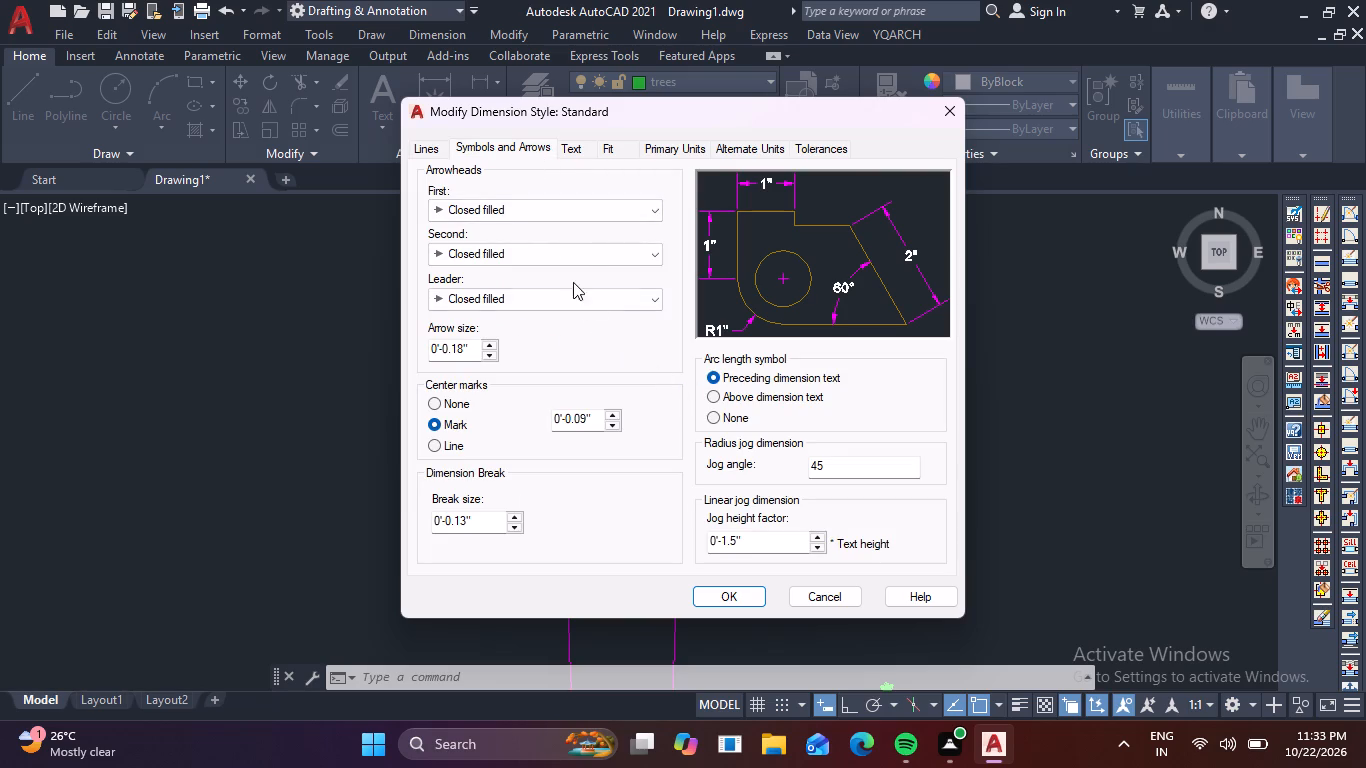
{"action": "left_click", "coordinate": [581, 147]}
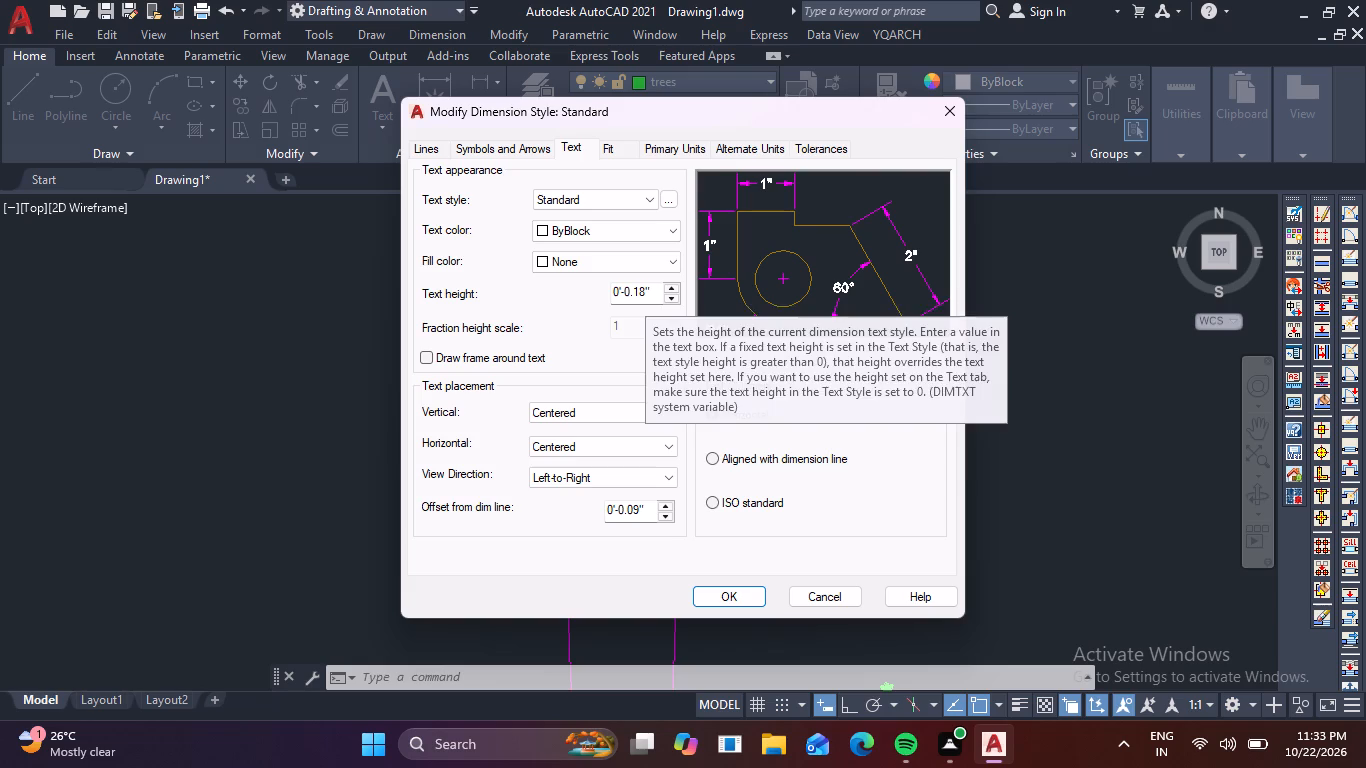
{"action": "left_click", "coordinate": [655, 291]}
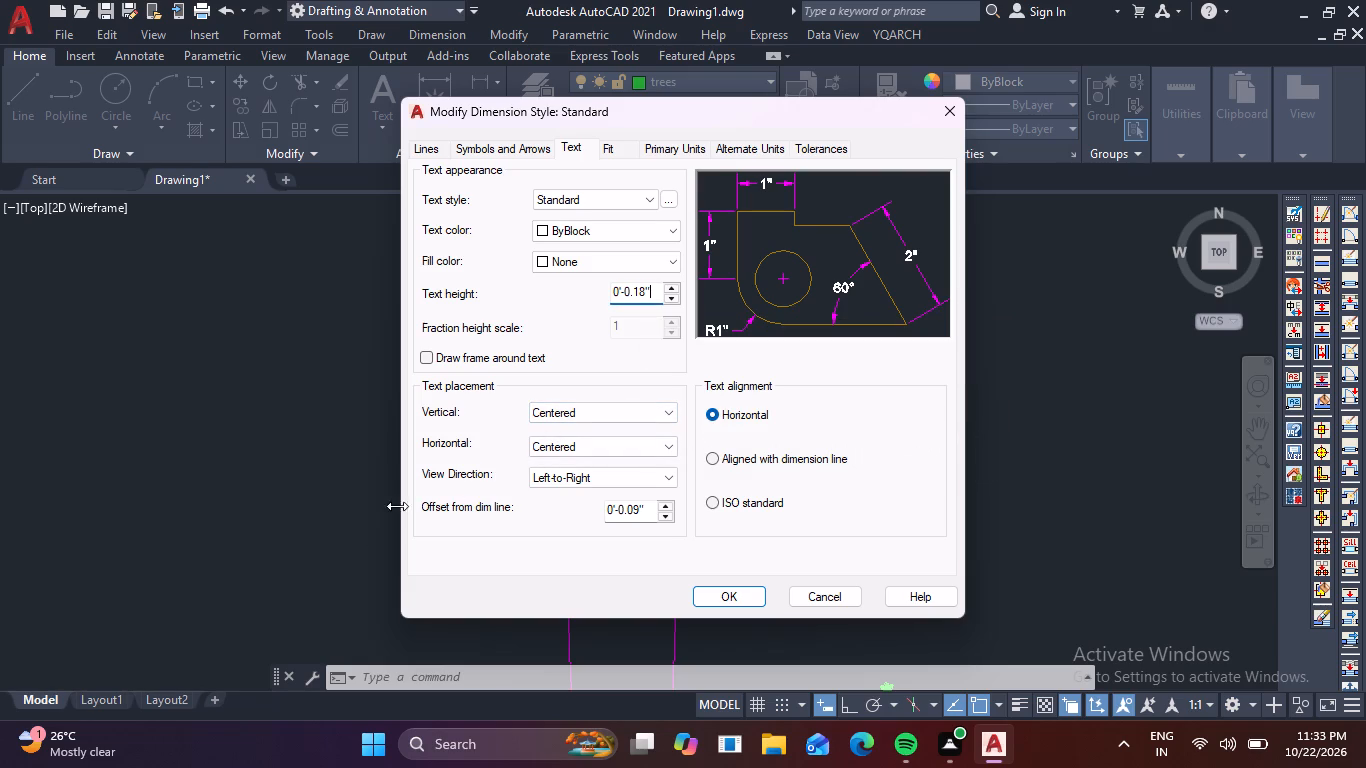
{"action": "key", "text": "BackSpace"}
{"action": "key", "text": "BackSpace"}
{"action": "key", "text": "BackSpace"}
{"action": "key", "text": "BackSpace"}
{"action": "key", "text": "BackSpace"}
{"action": "key", "text": "BackSpace"}
{"action": "key", "text": "BackSpace"}
{"action": "key", "text": "BackSpace"}
{"action": "key", "text": "BackSpace"}
{"action": "key", "text": "BackSpace"}
{"action": "key", "text": "BackSpace"}
{"action": "key", "text": "BackSpace"}
{"action": "key", "text": "BackSpace"}
{"action": "key", "text": "BackSpace"}
{"action": "key", "text": "BackSpace"}
{"action": "key", "text": "BackSpace"}
{"action": "key", "text": "BackSpace"}
{"action": "key", "text": "BackSpace"}
{"action": "key", "text": "6"}
Enable fixed length extension lines in the Standard dimension style.
{"action": "left_click", "coordinate": [434, 151]}
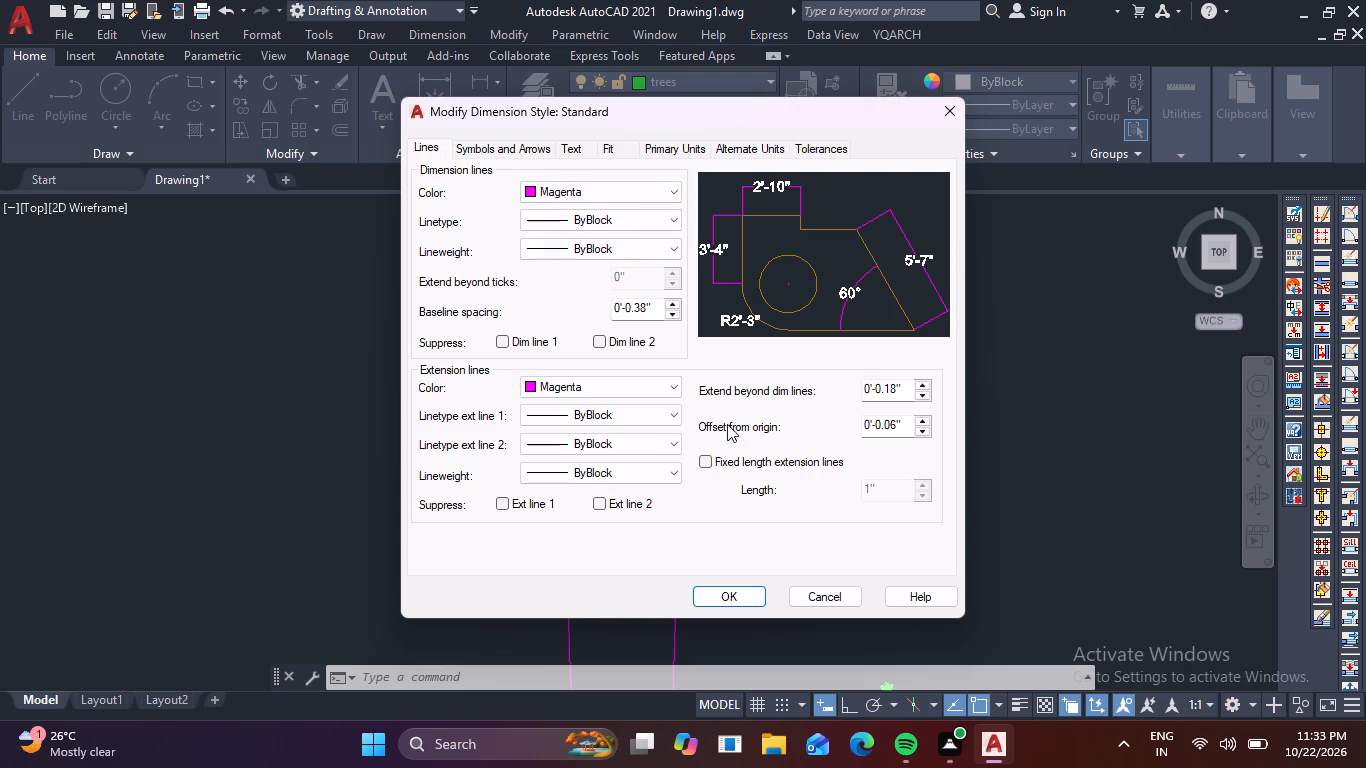
{"action": "left_click", "coordinate": [716, 455]}
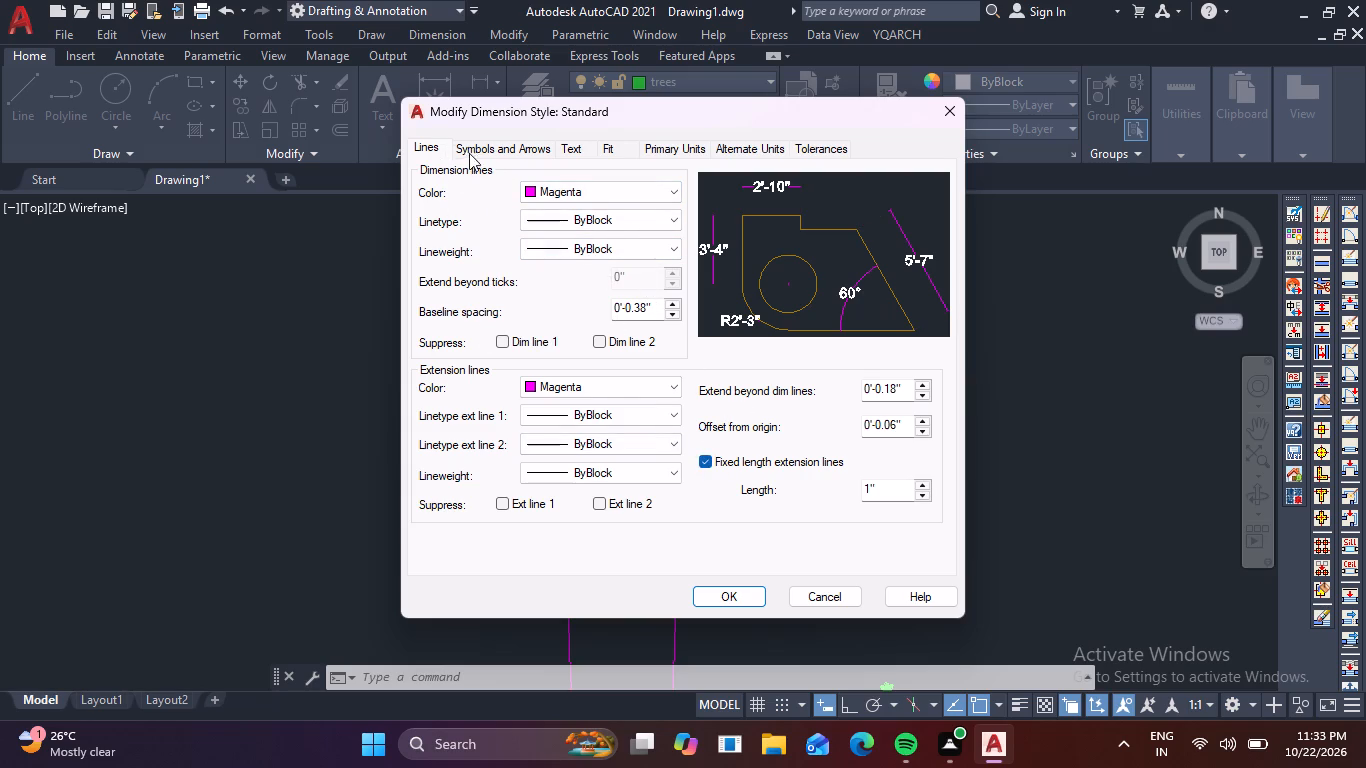
Set the arrow size of the Standard dimension style to 4.
{"action": "left_click", "coordinate": [475, 150]}
{"action": "left_click", "coordinate": [467, 348]}
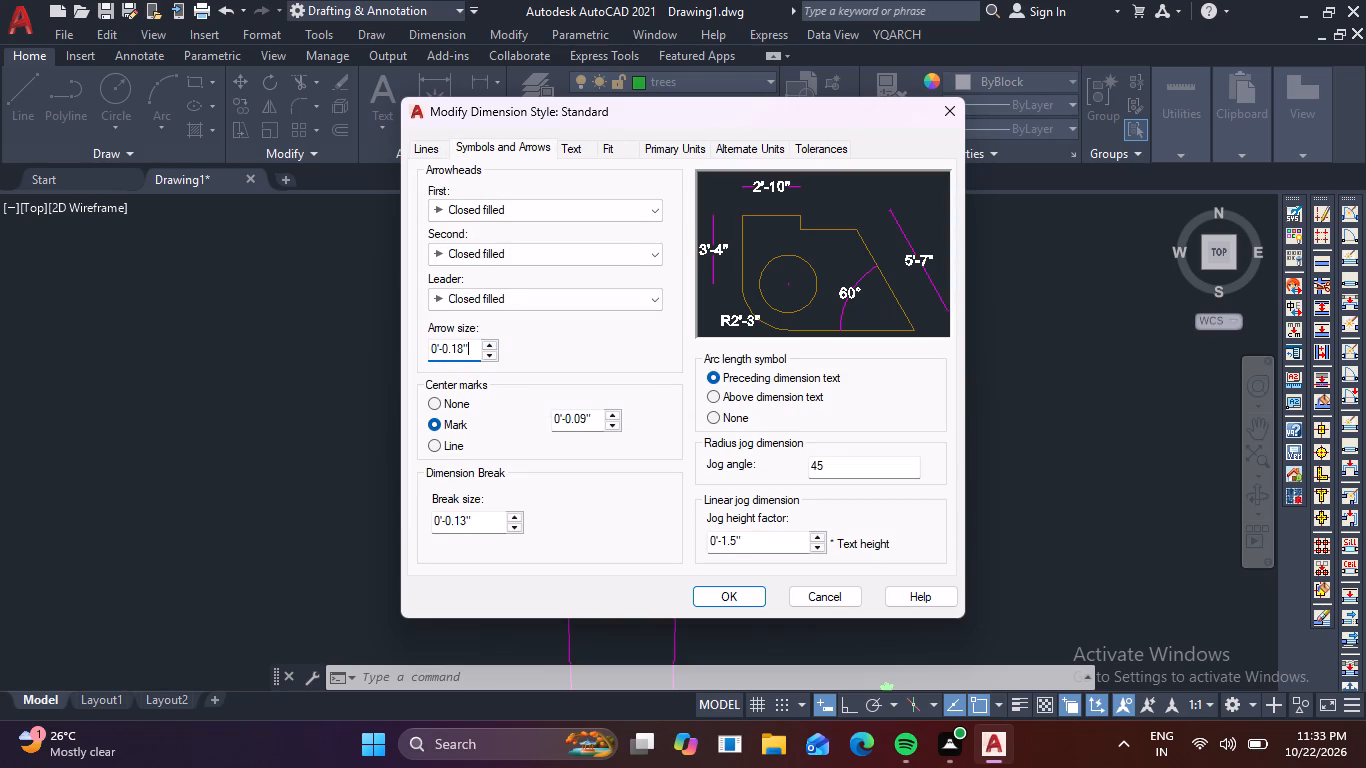
{"action": "key", "text": "BackSpace"}
{"action": "key", "text": "BackSpace"}
{"action": "key", "text": "BackSpace"}
{"action": "key", "text": "BackSpace"}
{"action": "key", "text": "BackSpace"}
{"action": "key", "text": "BackSpace"}
{"action": "key", "text": "BackSpace"}
{"action": "key", "text": "BackSpace"}
{"action": "key", "text": "BackSpace"}
{"action": "key", "text": "BackSpace"}
{"action": "key", "text": "BackSpace"}
{"action": "key", "text": "BackSpace"}
{"action": "key", "text": "BackSpace"}
{"action": "key", "text": "BackSpace"}
{"action": "key", "text": "BackSpace"}
{"action": "key", "text": "BackSpace"}
{"action": "key", "text": "BackSpace"}
{"action": "key", "text": "4"}
Align the Standard style's text with the dimension line, make the style current and close the Dimension Style Manager.
{"action": "left_click", "coordinate": [603, 146]}
{"action": "left_click", "coordinate": [564, 158]}
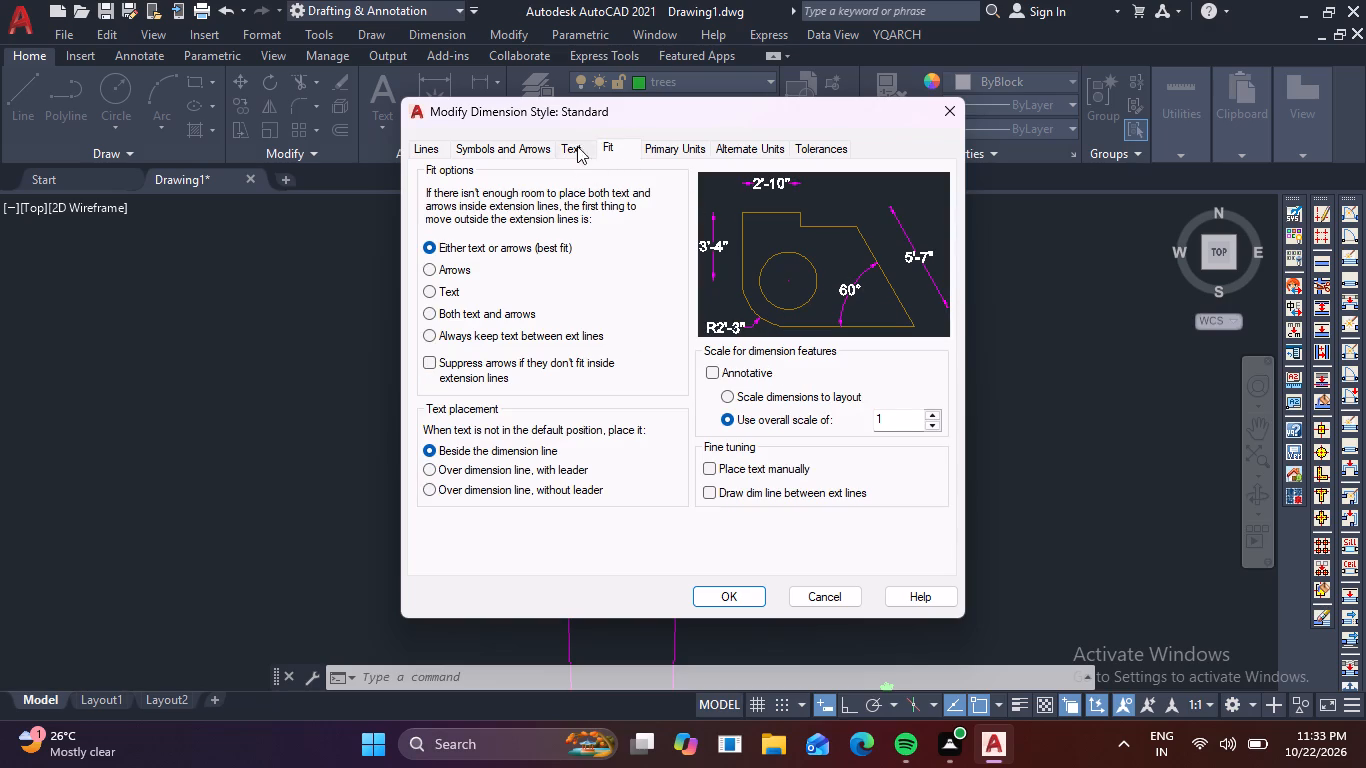
{"action": "left_click", "coordinate": [571, 142]}
{"action": "left_click", "coordinate": [718, 461]}
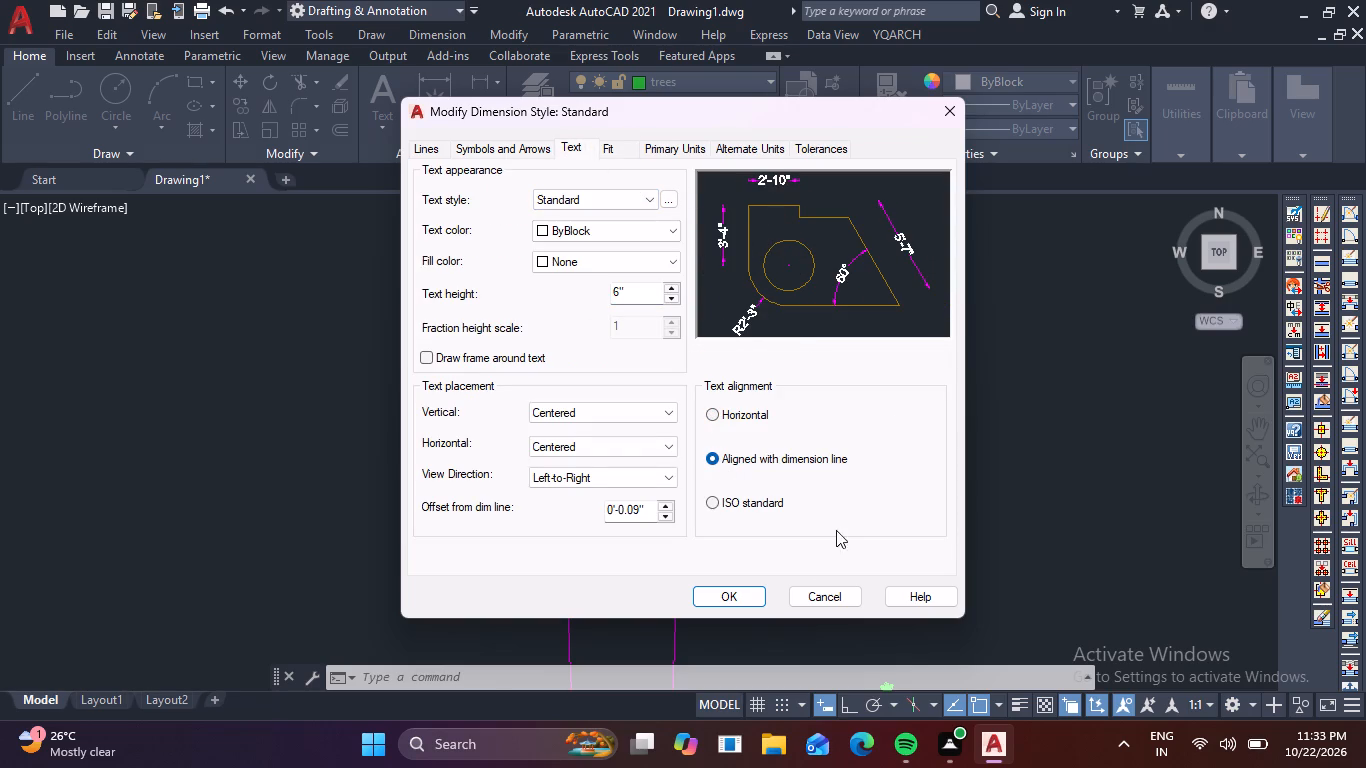
{"action": "left_click", "coordinate": [743, 597]}
{"action": "left_click", "coordinate": [881, 265]}
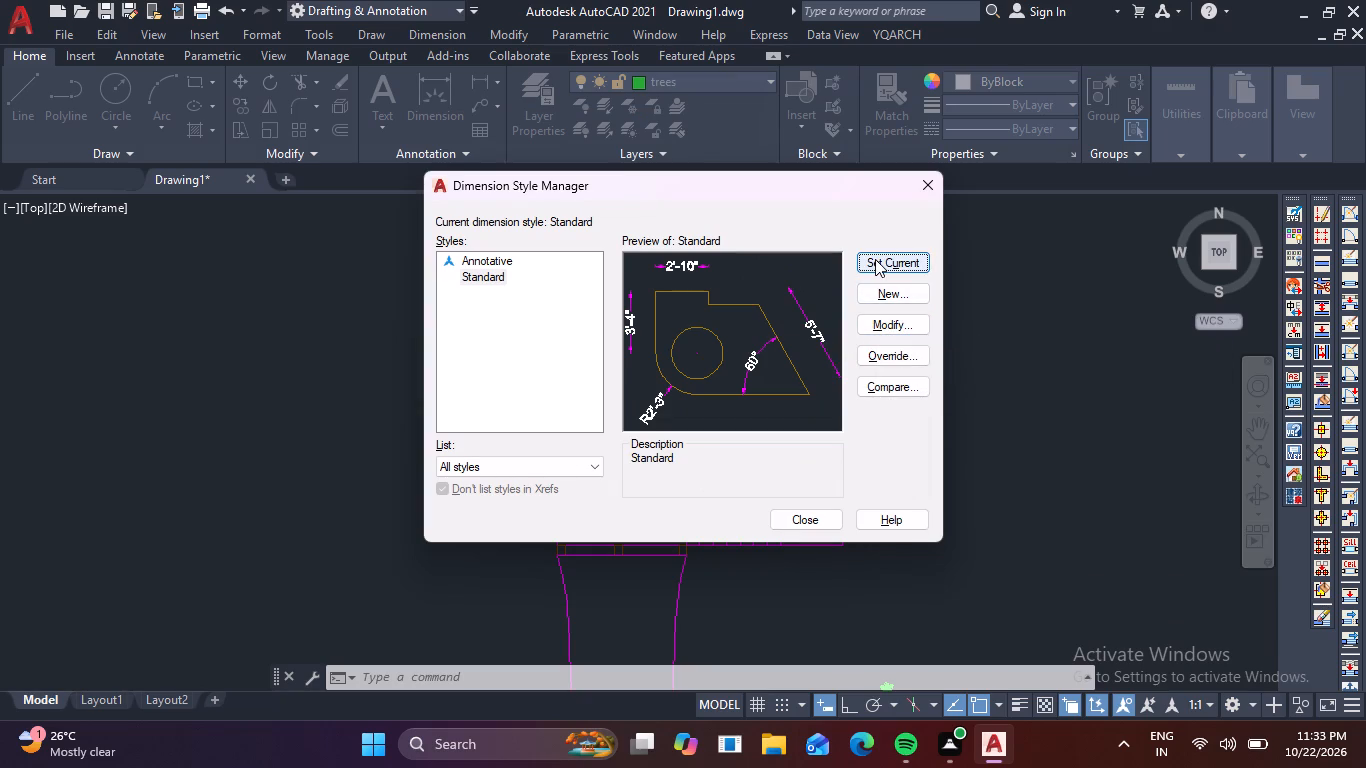
{"action": "double_click", "coordinate": [875, 259]}
{"action": "left_click", "coordinate": [818, 524]}
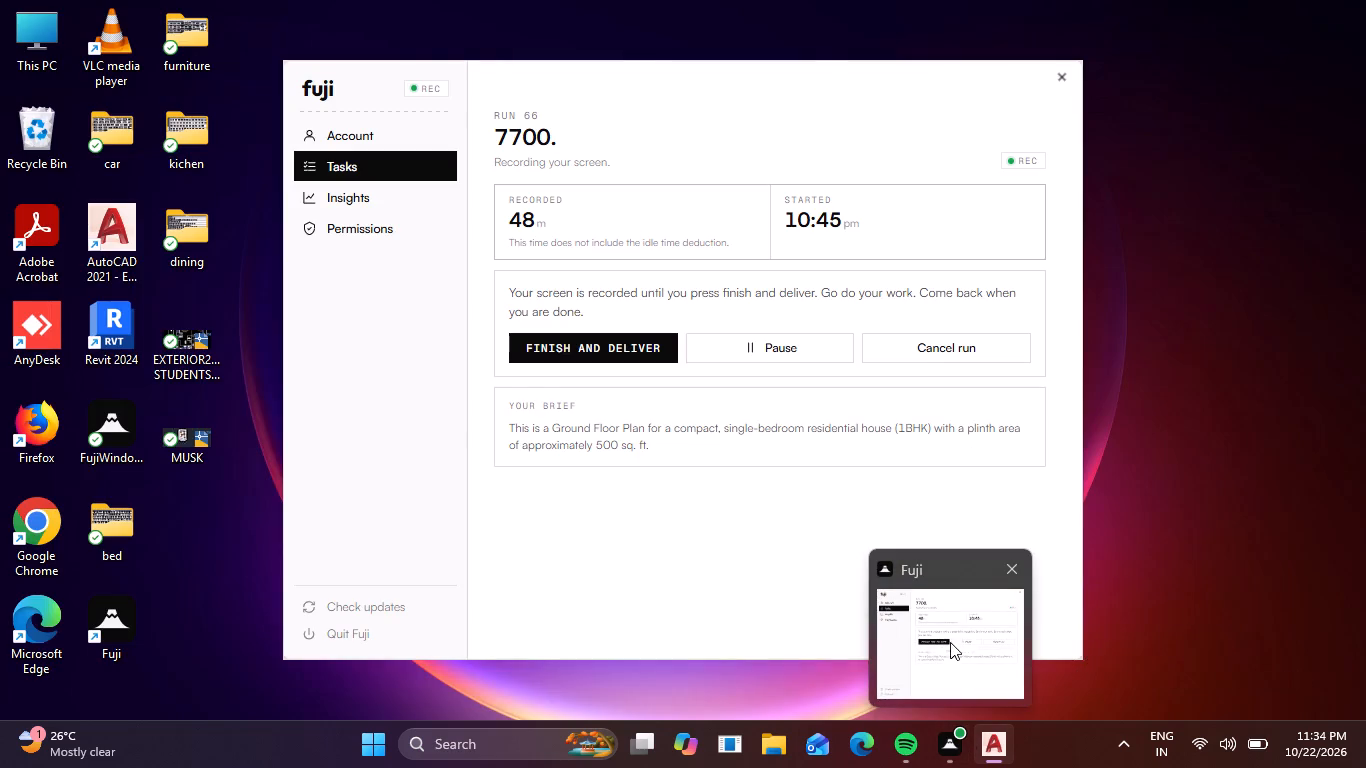
Add a horizontal linear dimension for the plan's overall width, placed above the upper outer wall.
{"action": "middle_click_drag", "start_coordinate": [596, 334], "coordinate": [660, 548]}
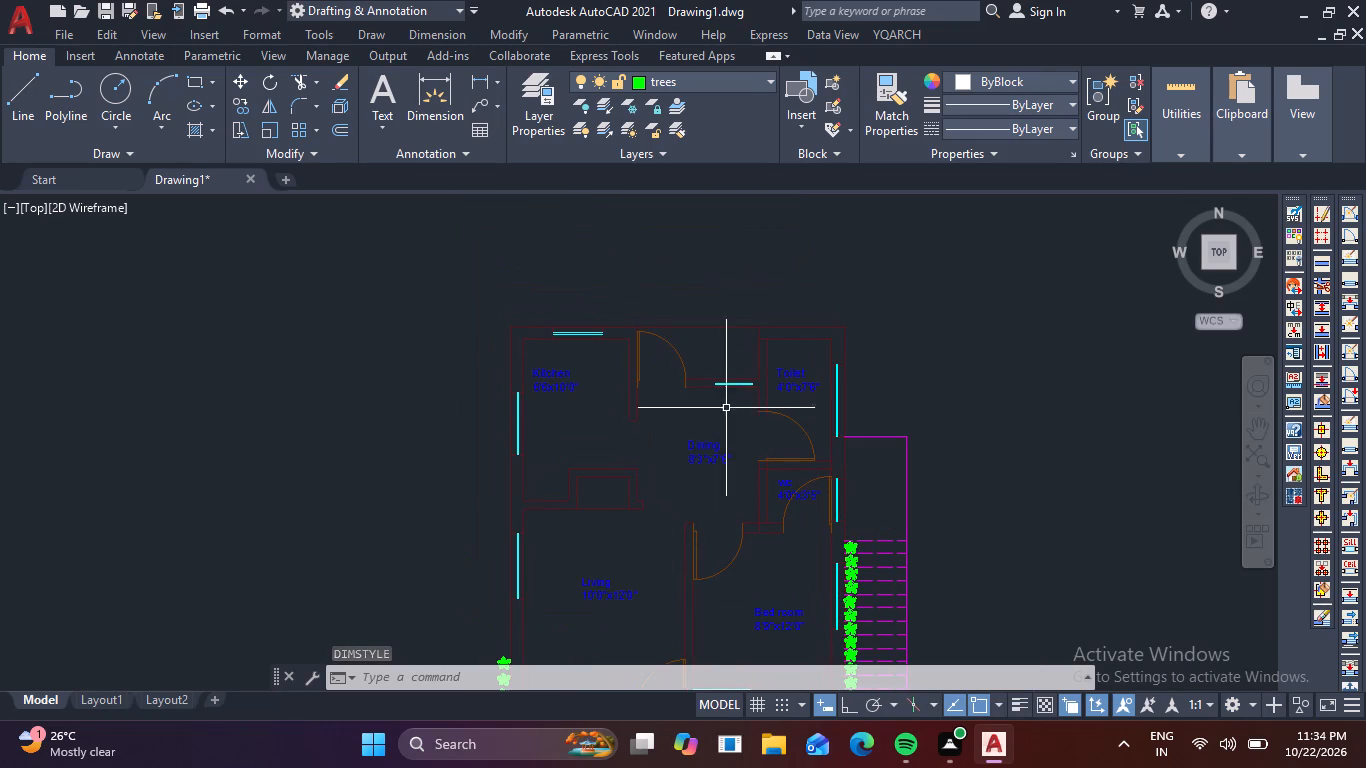
{"action": "type", "text": "dli"}
{"action": "key", "text": "space"}
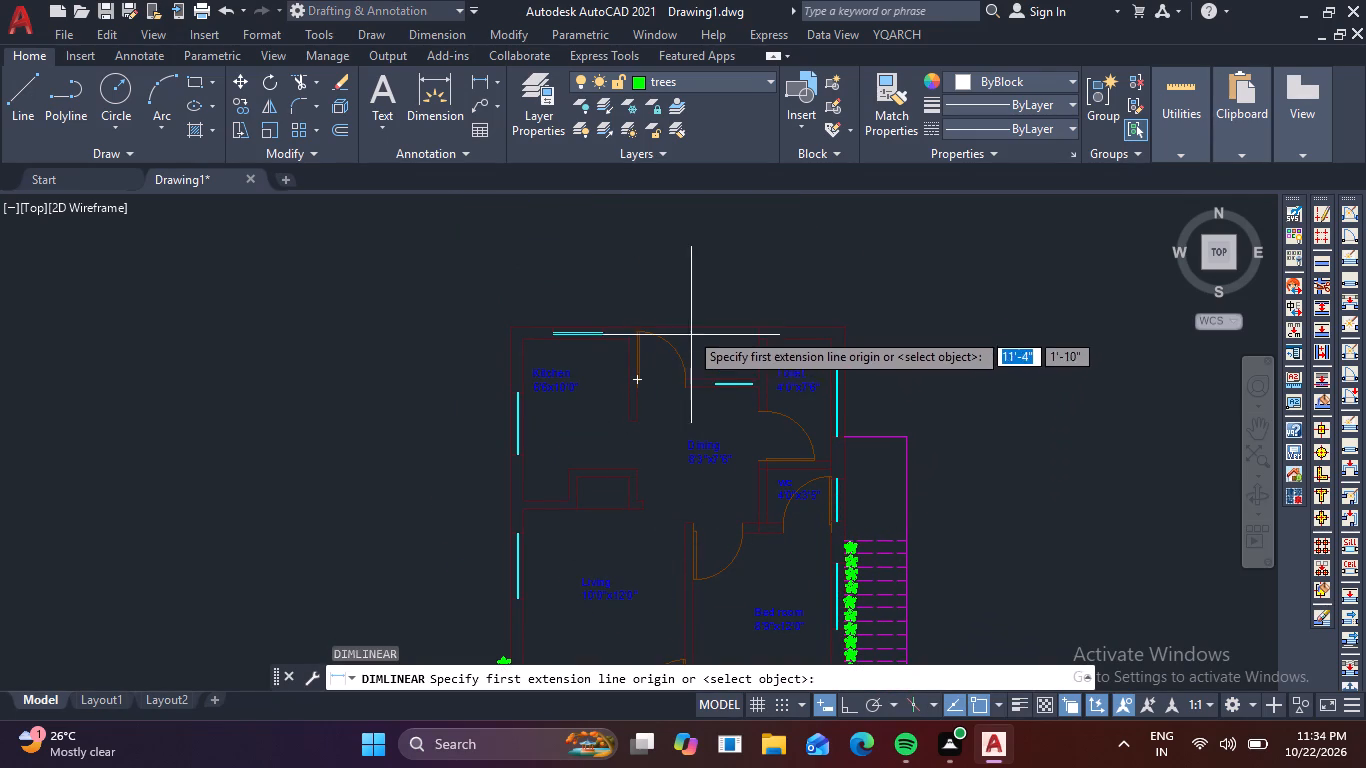
{"action": "scroll", "coordinate": [514, 295], "scroll_direction": "up", "scroll_amount": 1}
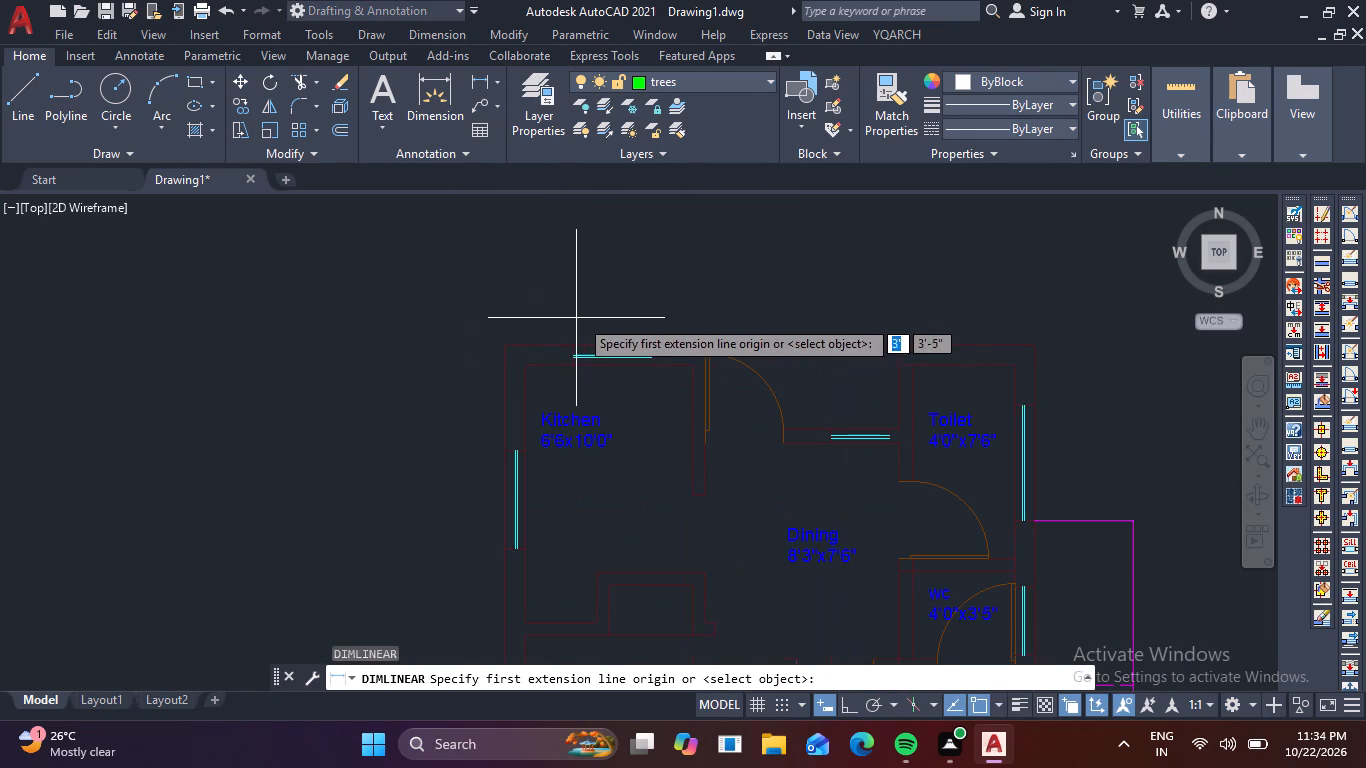
{"action": "left_click", "coordinate": [502, 344]}
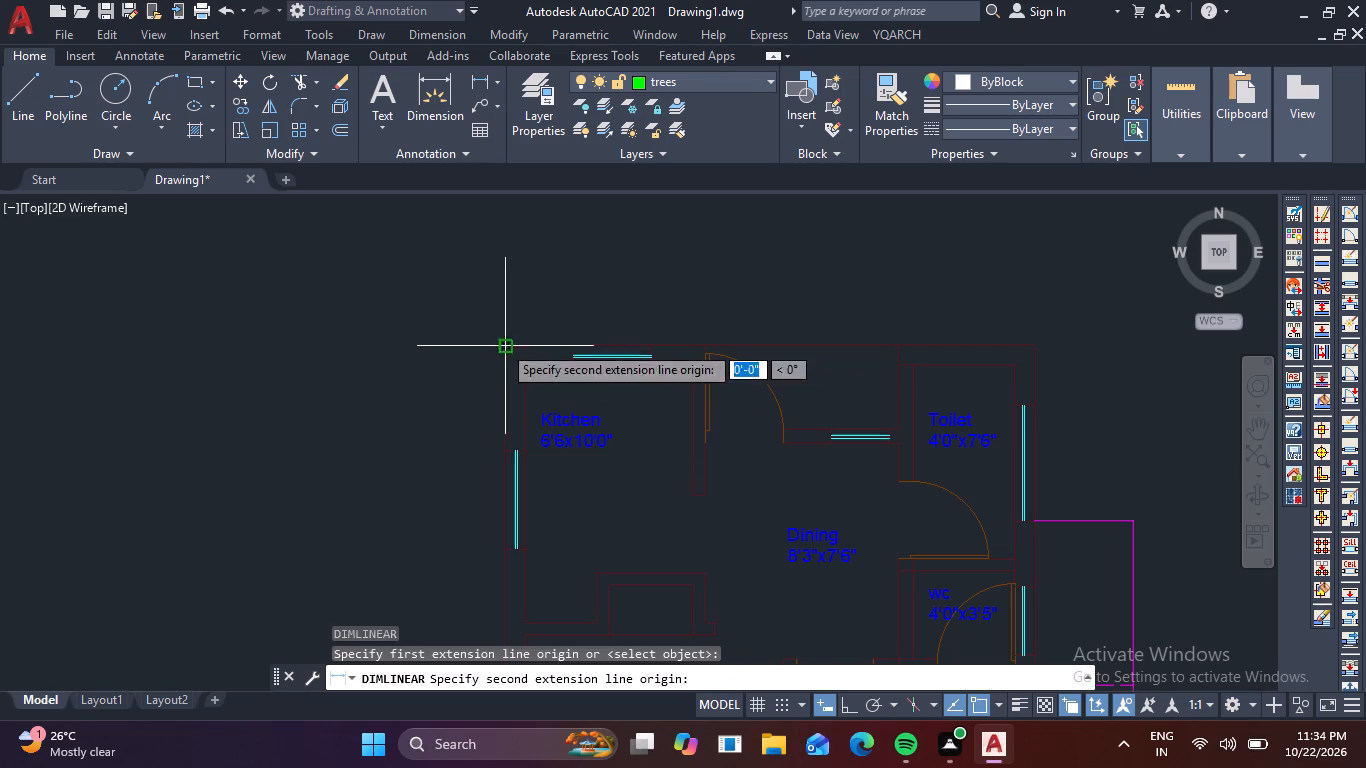
{"action": "left_click", "coordinate": [1032, 346]}
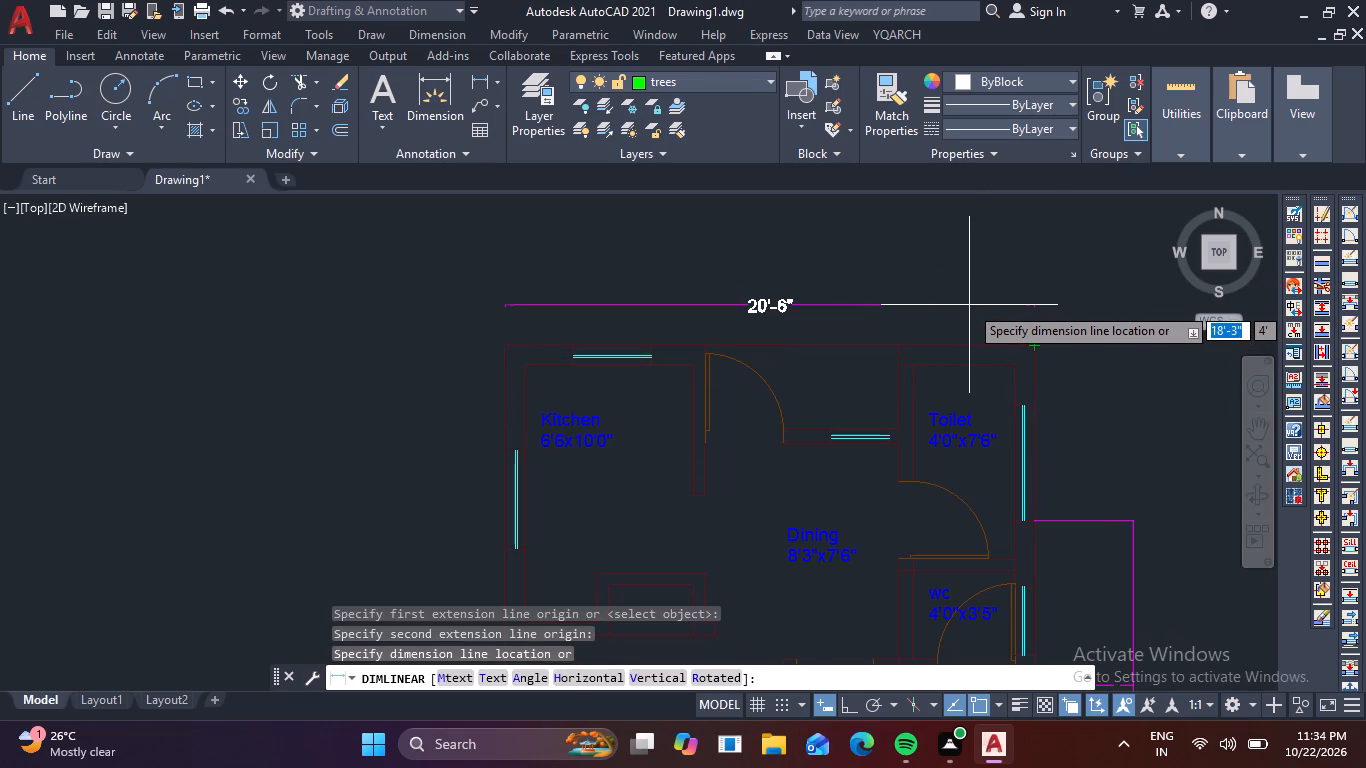
{"action": "left_click", "coordinate": [966, 304]}
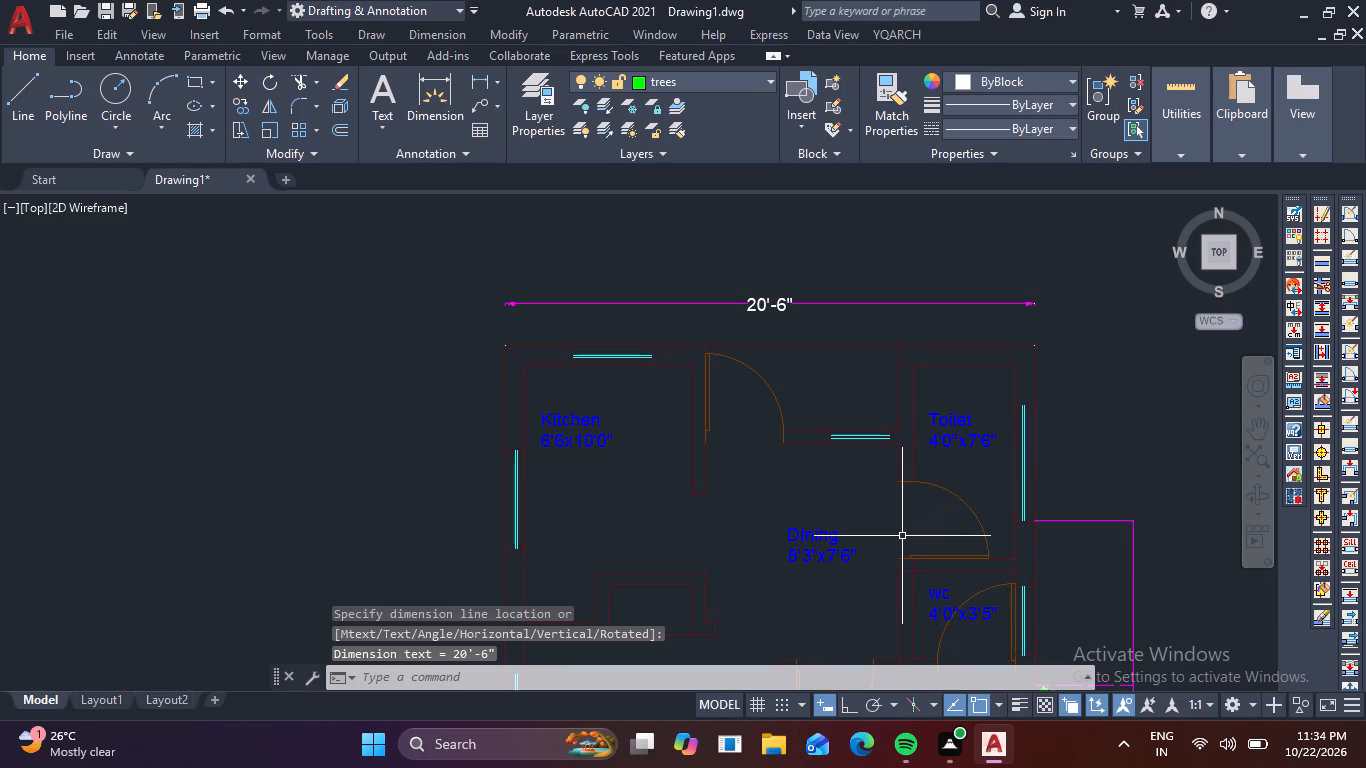
Change the Standard dimension style's text color to Blue and keep the style current.
{"action": "type", "text": "d"}
{"action": "key", "text": "space"}
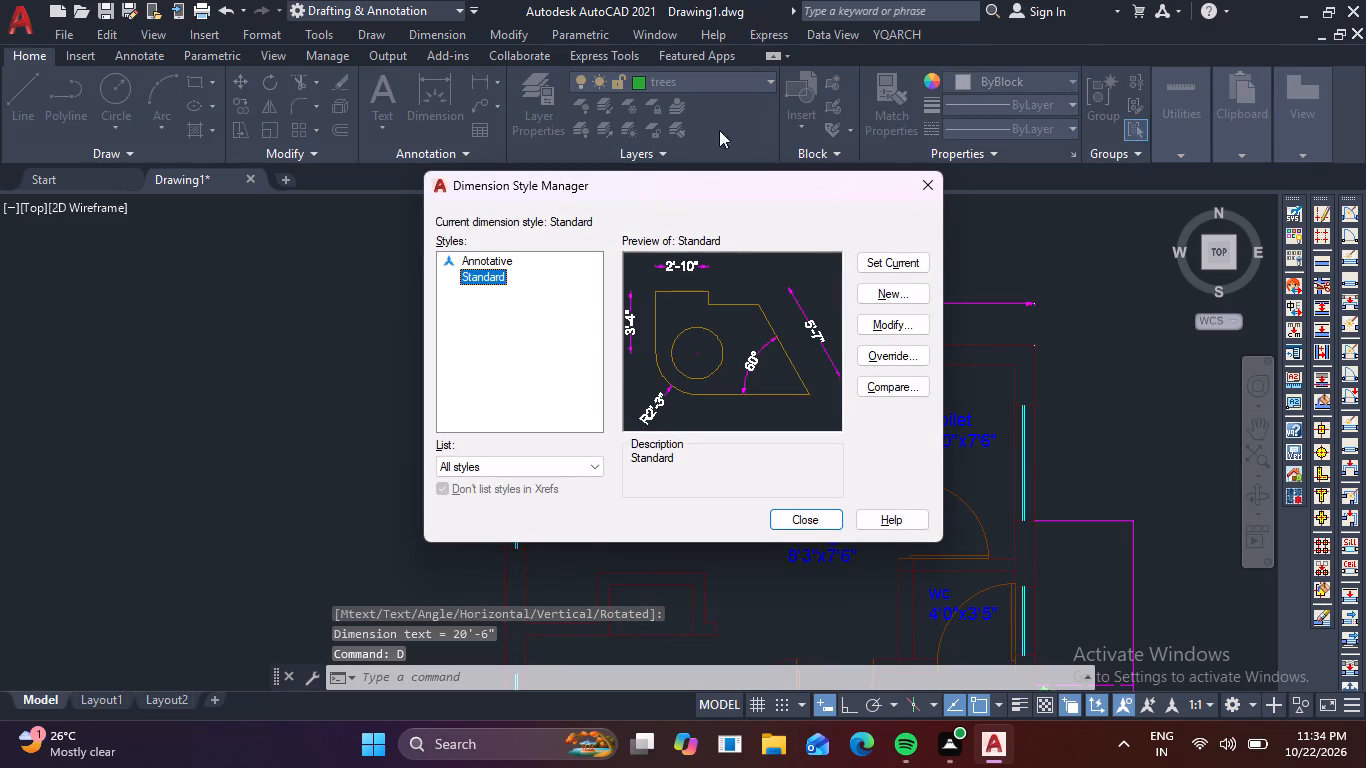
{"action": "left_click", "coordinate": [906, 328]}
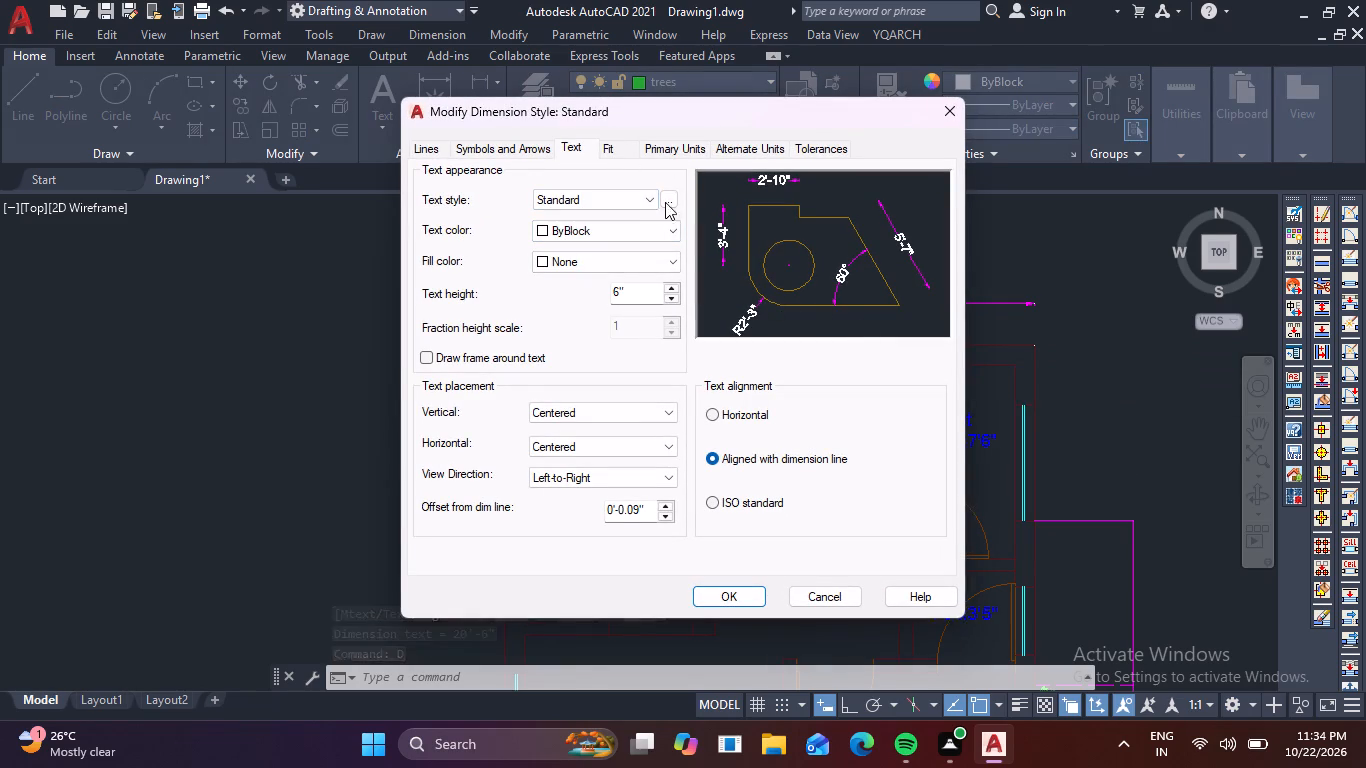
{"action": "left_click", "coordinate": [680, 230]}
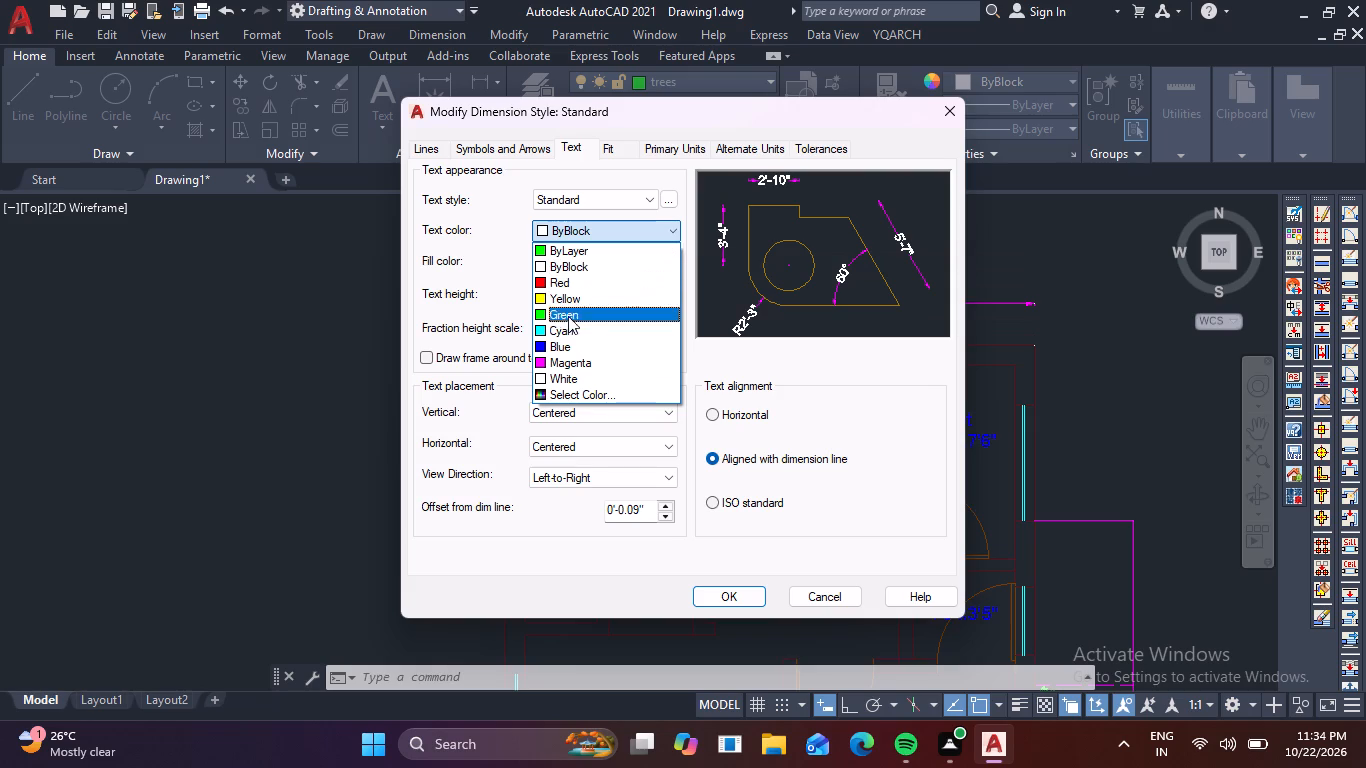
{"action": "left_click", "coordinate": [554, 350]}
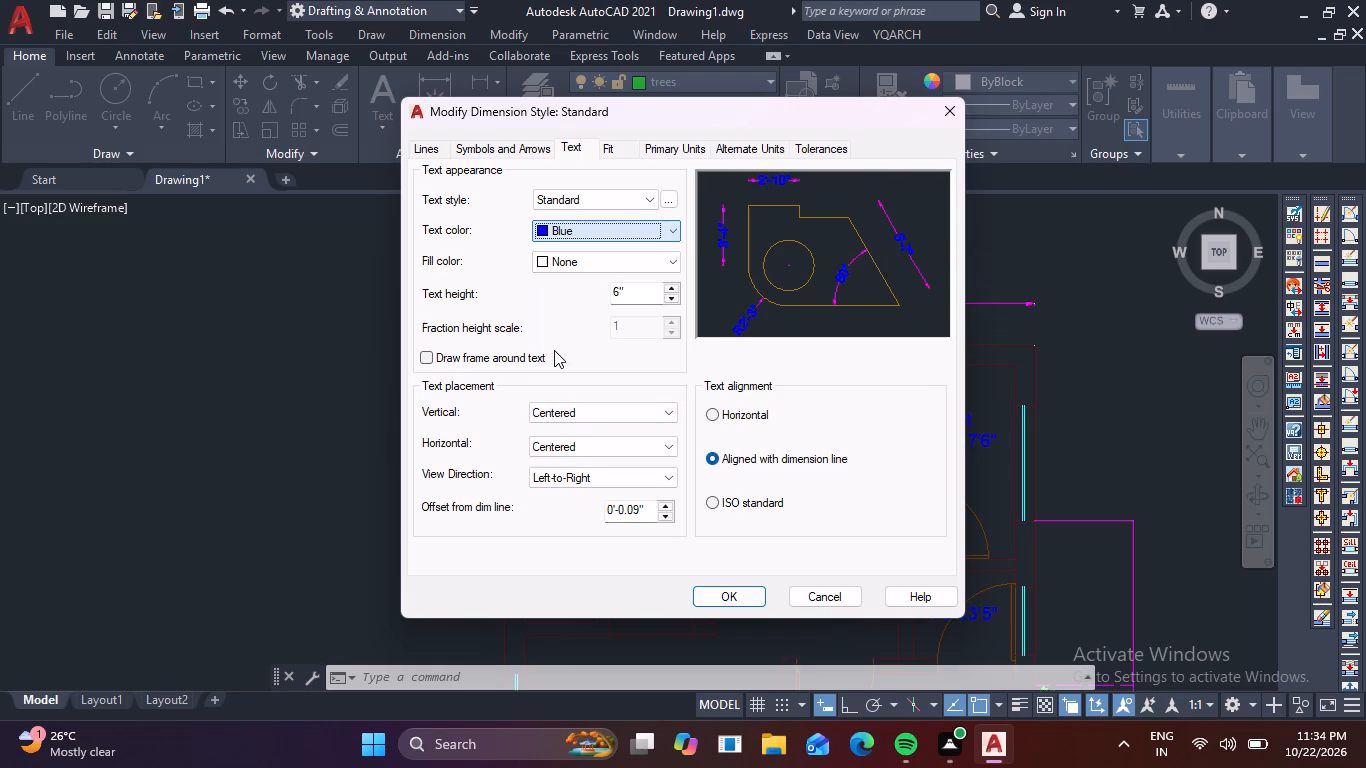
{"action": "left_click", "coordinate": [742, 591]}
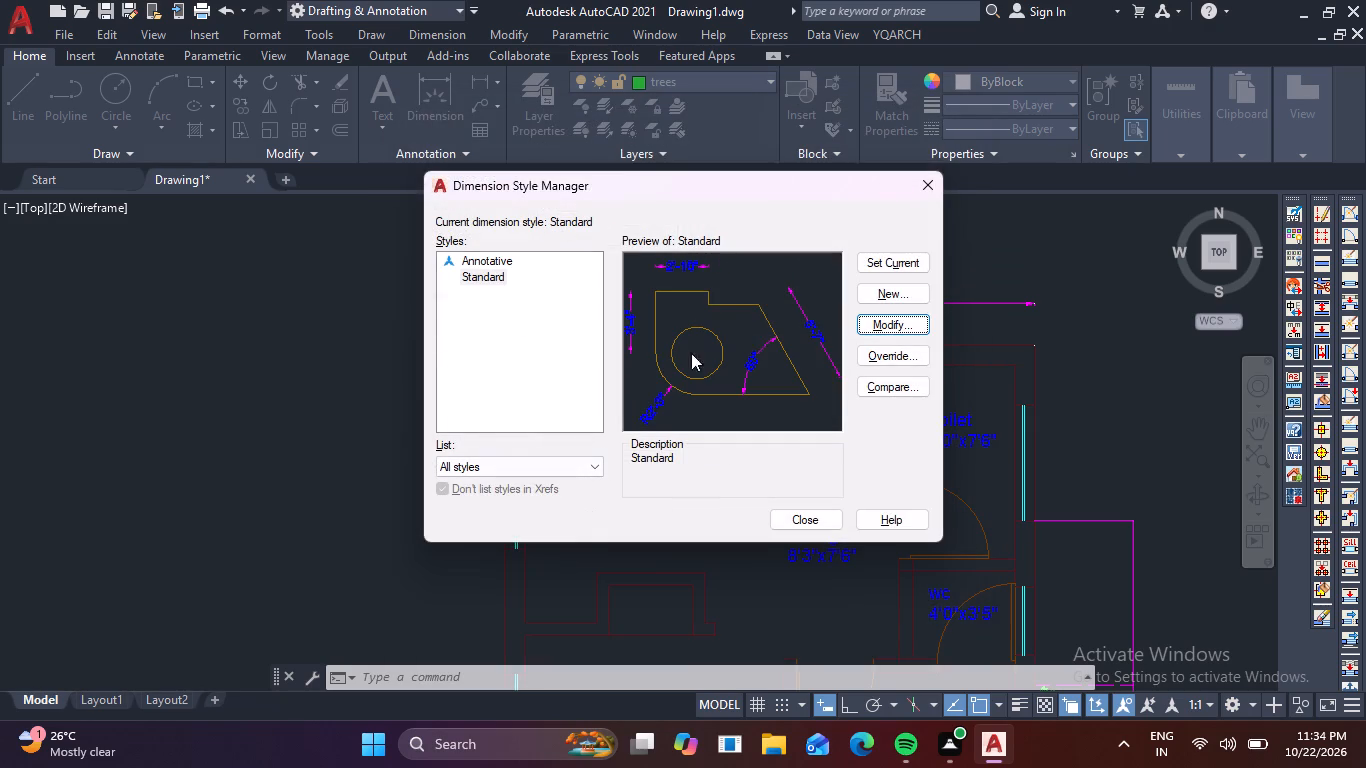
{"action": "left_click", "coordinate": [882, 263]}
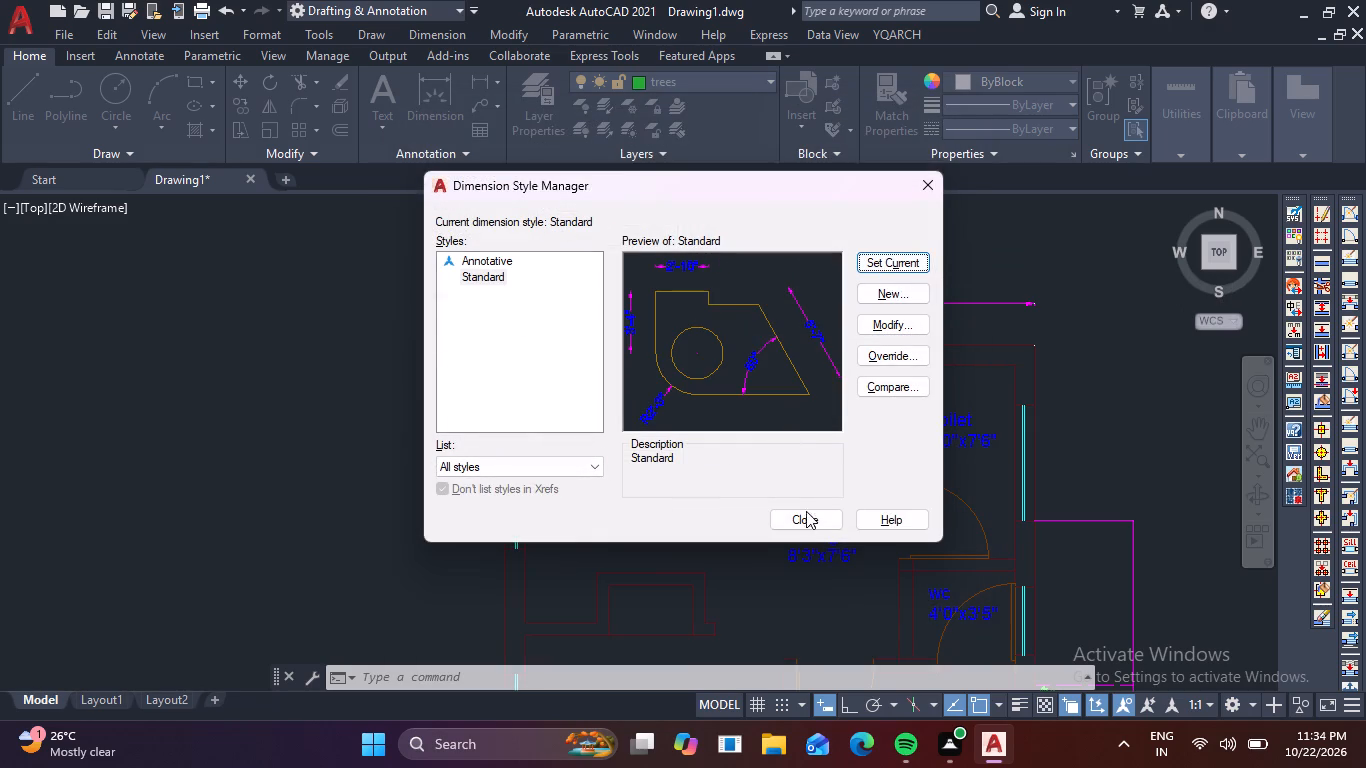
{"action": "left_click", "coordinate": [807, 517]}
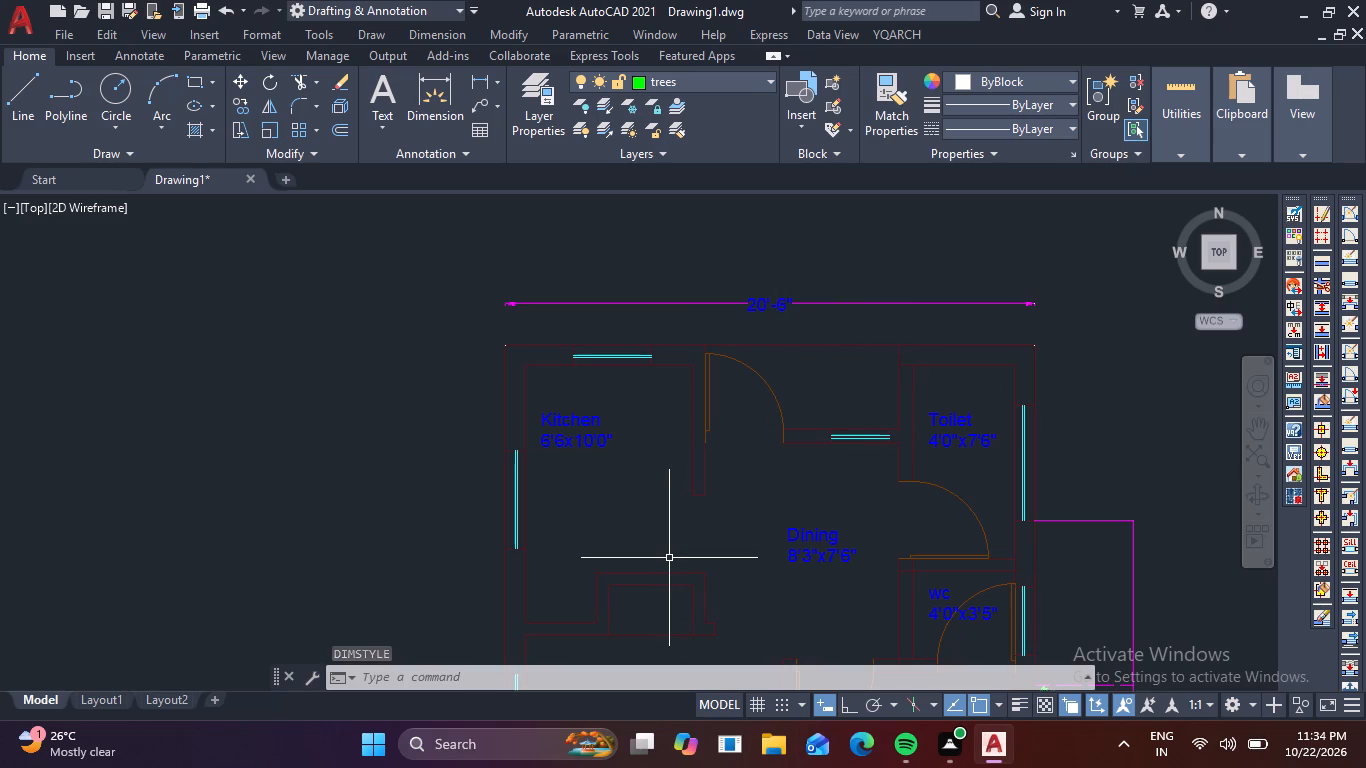
Add a linear dimension for the thickness of the kitchen's left outer wall, near its upper corner.
{"action": "type", "text": "dli"}
{"action": "key", "text": "space"}
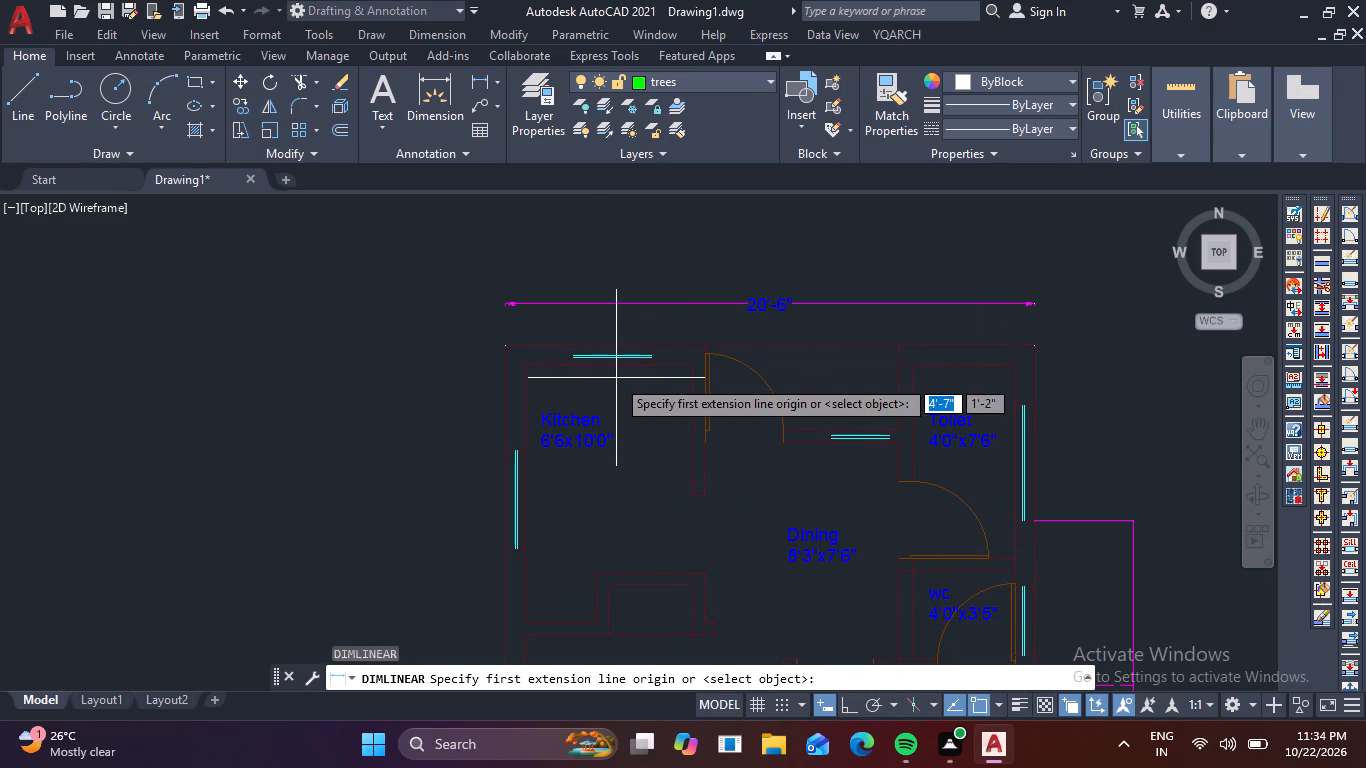
{"action": "scroll", "coordinate": [583, 371], "scroll_direction": "up", "scroll_amount": 3}
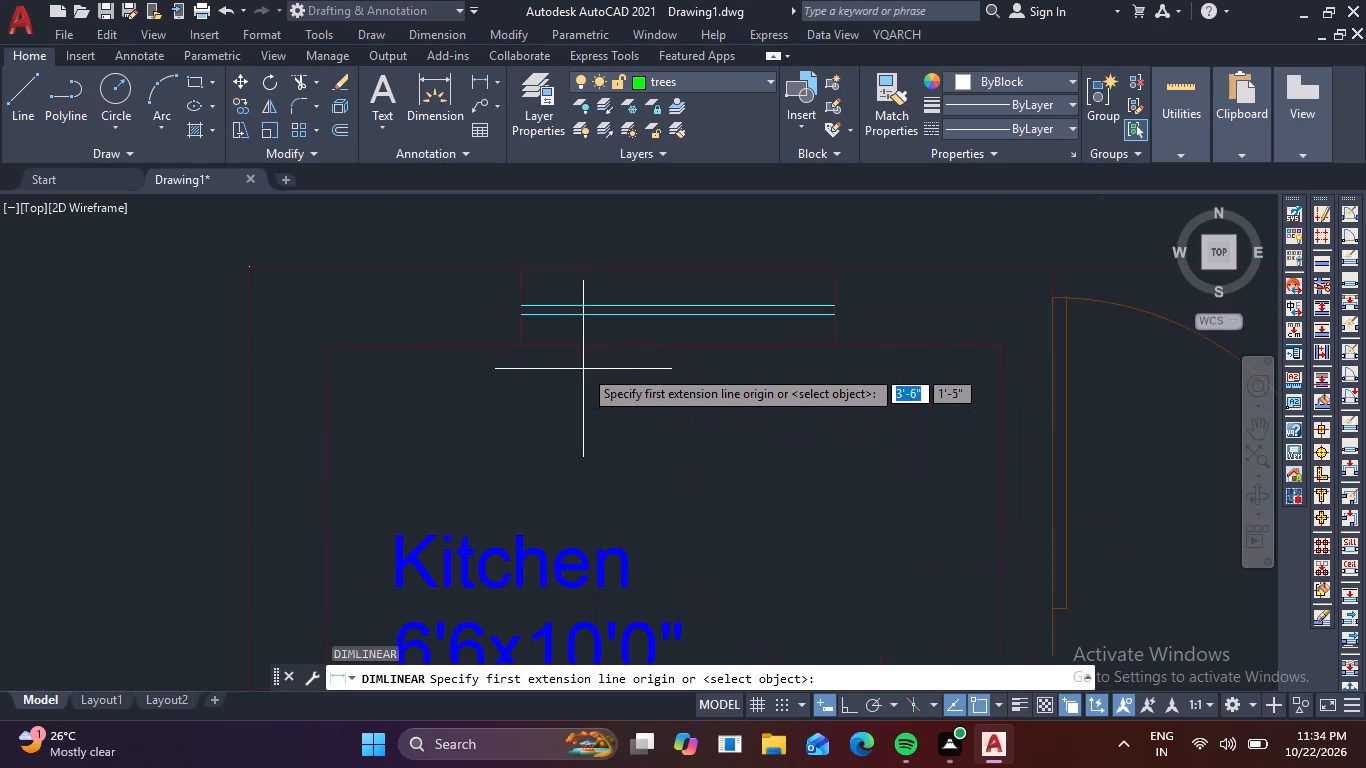
{"action": "middle_click_drag", "start_coordinate": [353, 371], "coordinate": [497, 401]}
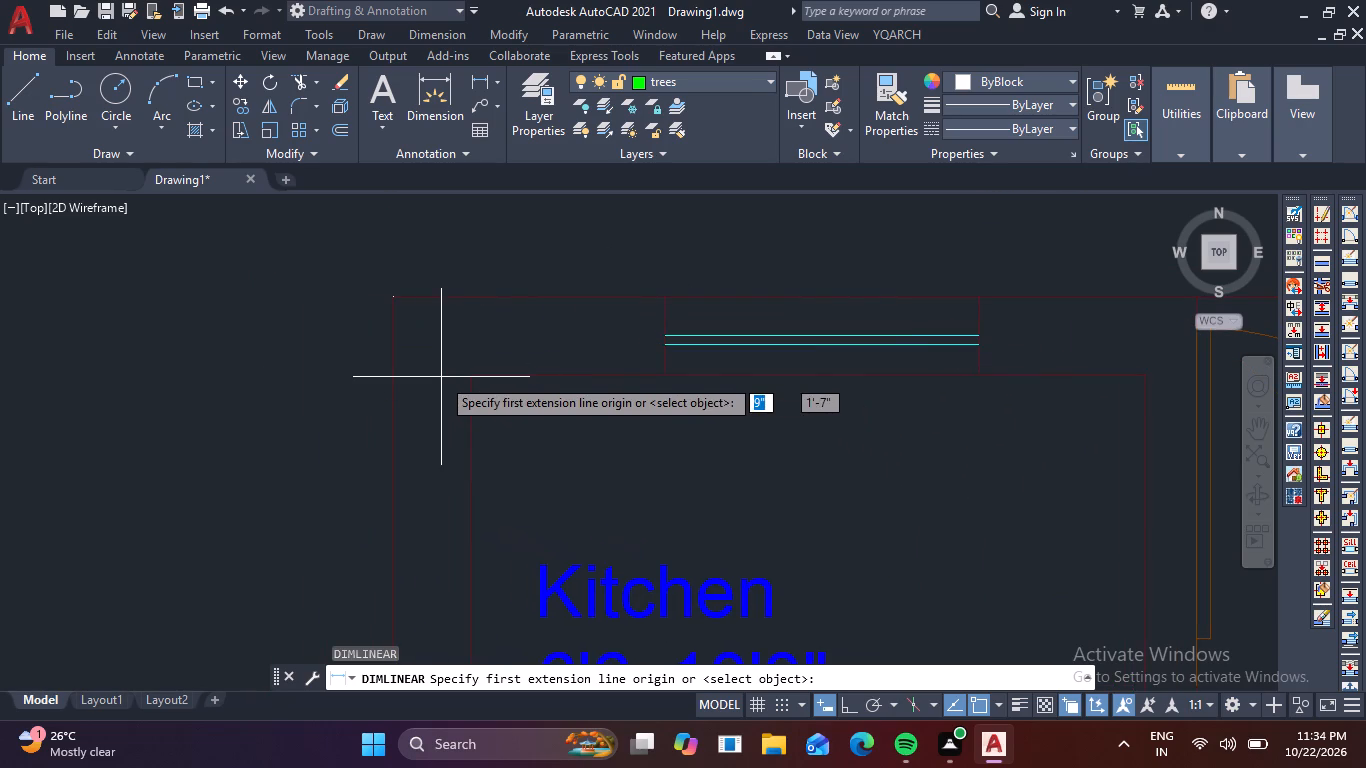
{"action": "scroll", "coordinate": [441, 377], "scroll_direction": "up", "scroll_amount": 2}
{"action": "middle_click_drag", "start_coordinate": [447, 392], "coordinate": [436, 465]}
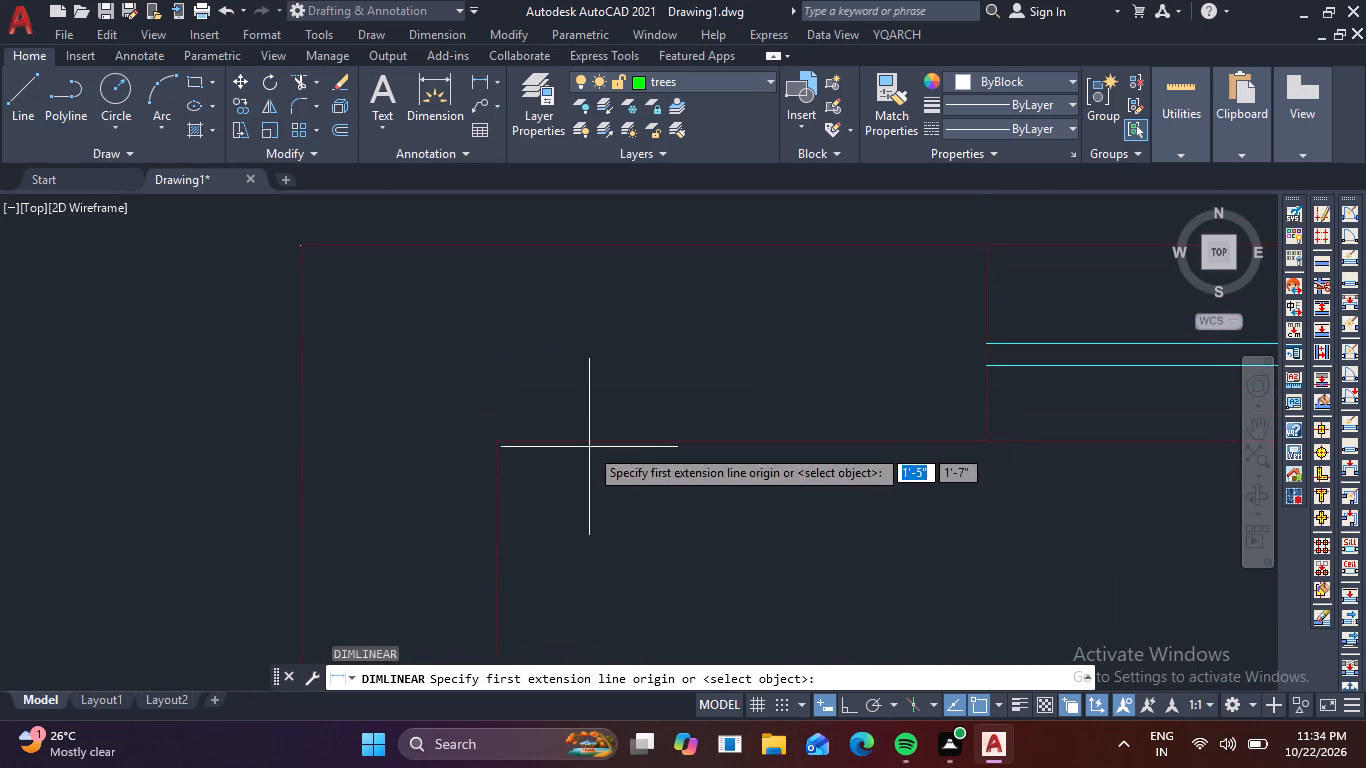
{"action": "left_click", "coordinate": [500, 444]}
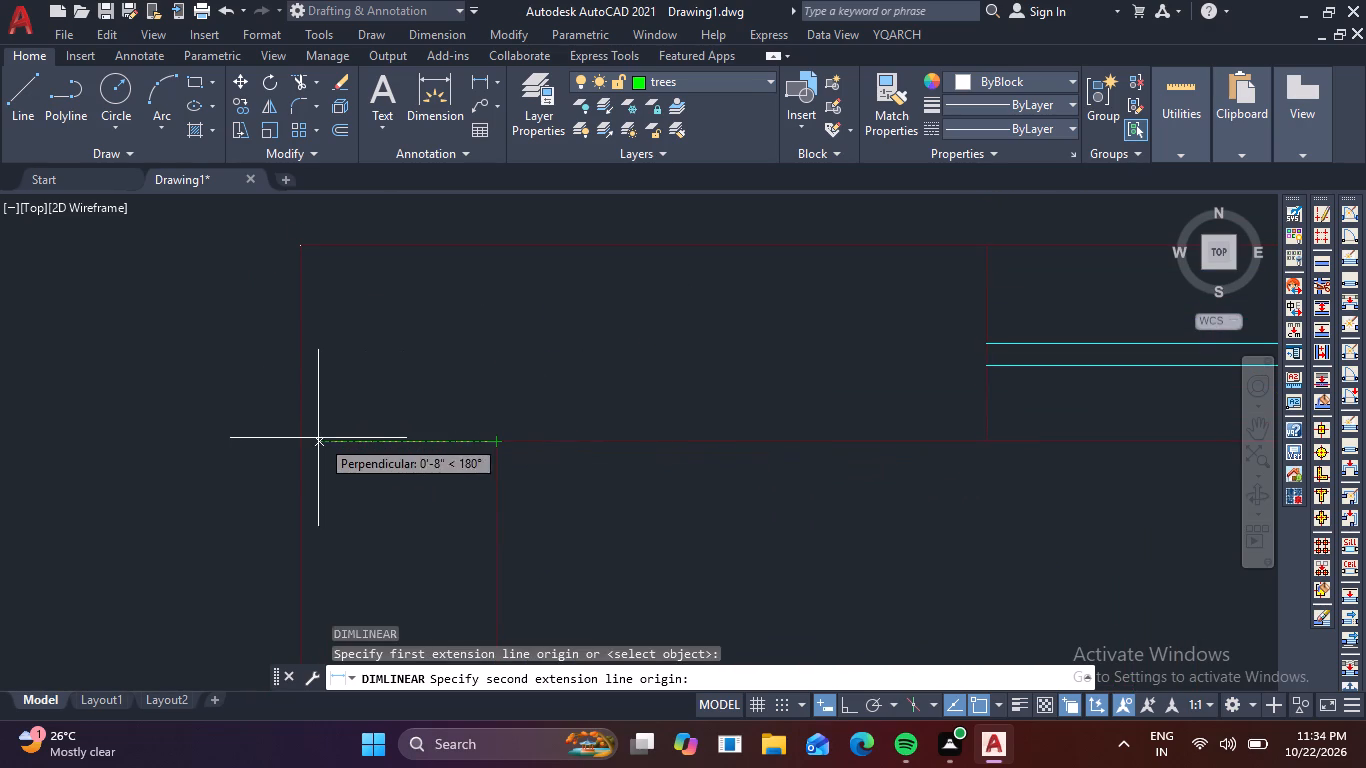
{"action": "left_click", "coordinate": [303, 438]}
{"action": "left_click", "coordinate": [332, 406]}
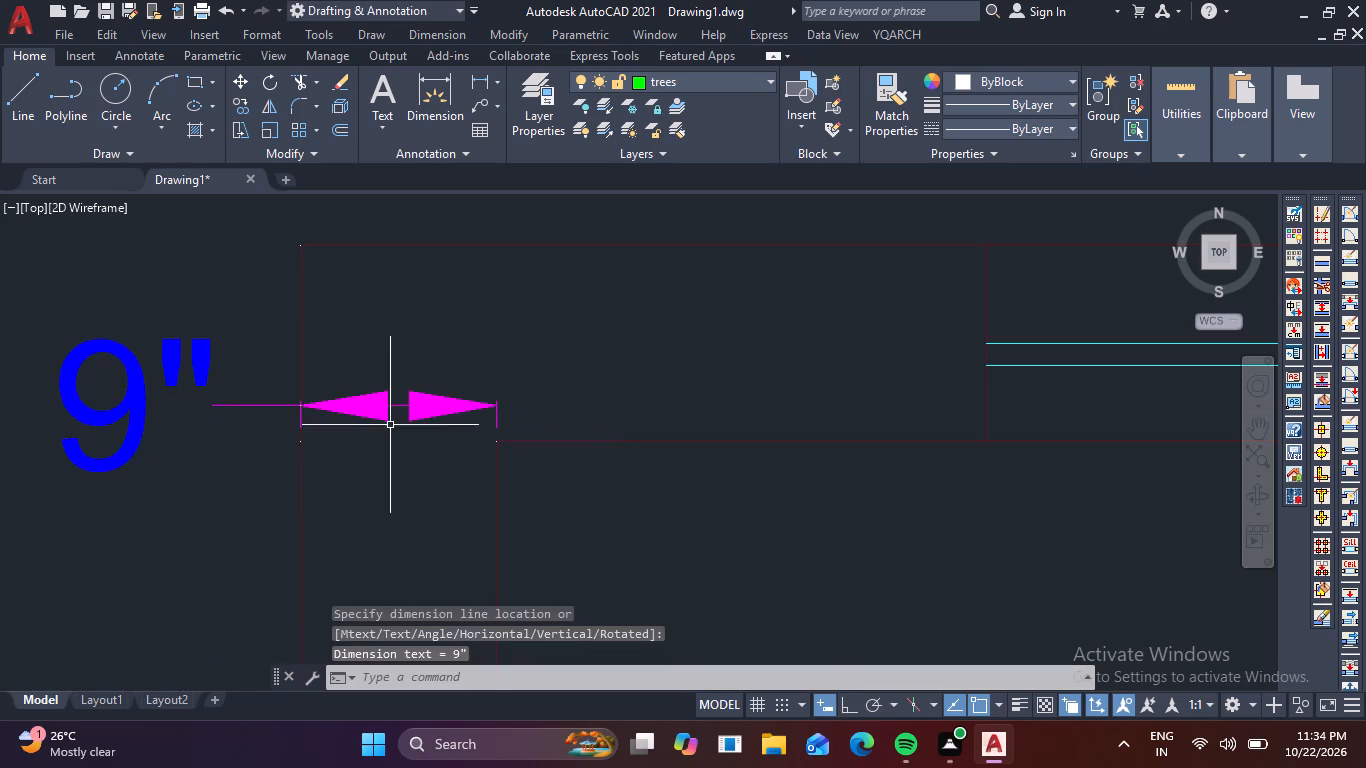
Add a linear dimension for the thickness of the kitchen's right partition wall, beside the door.
{"action": "scroll", "coordinate": [621, 416], "scroll_direction": "down", "scroll_amount": 2}
{"action": "scroll", "coordinate": [717, 443], "scroll_direction": "down", "scroll_amount": 2}
{"action": "middle_click_drag", "start_coordinate": [770, 463], "coordinate": [541, 454]}
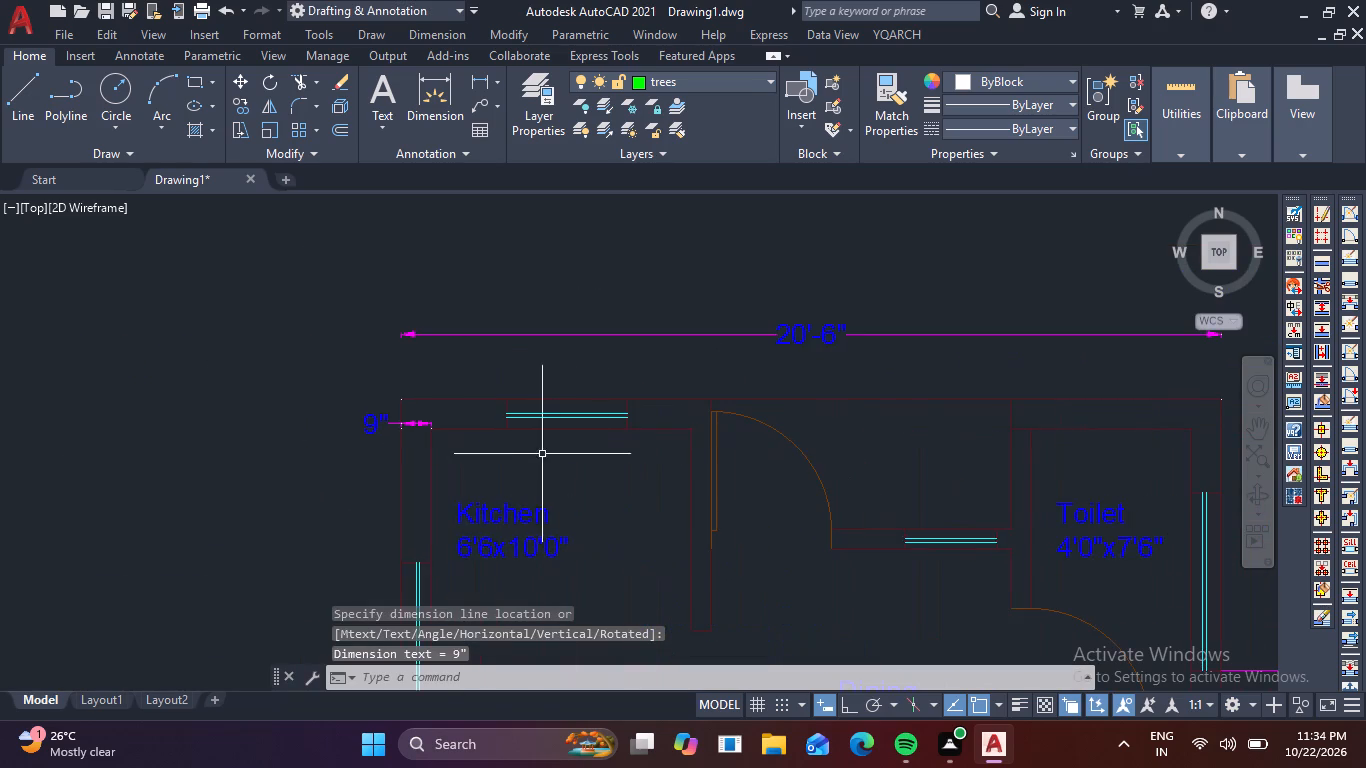
{"action": "scroll", "coordinate": [707, 451], "scroll_direction": "up", "scroll_amount": 3}
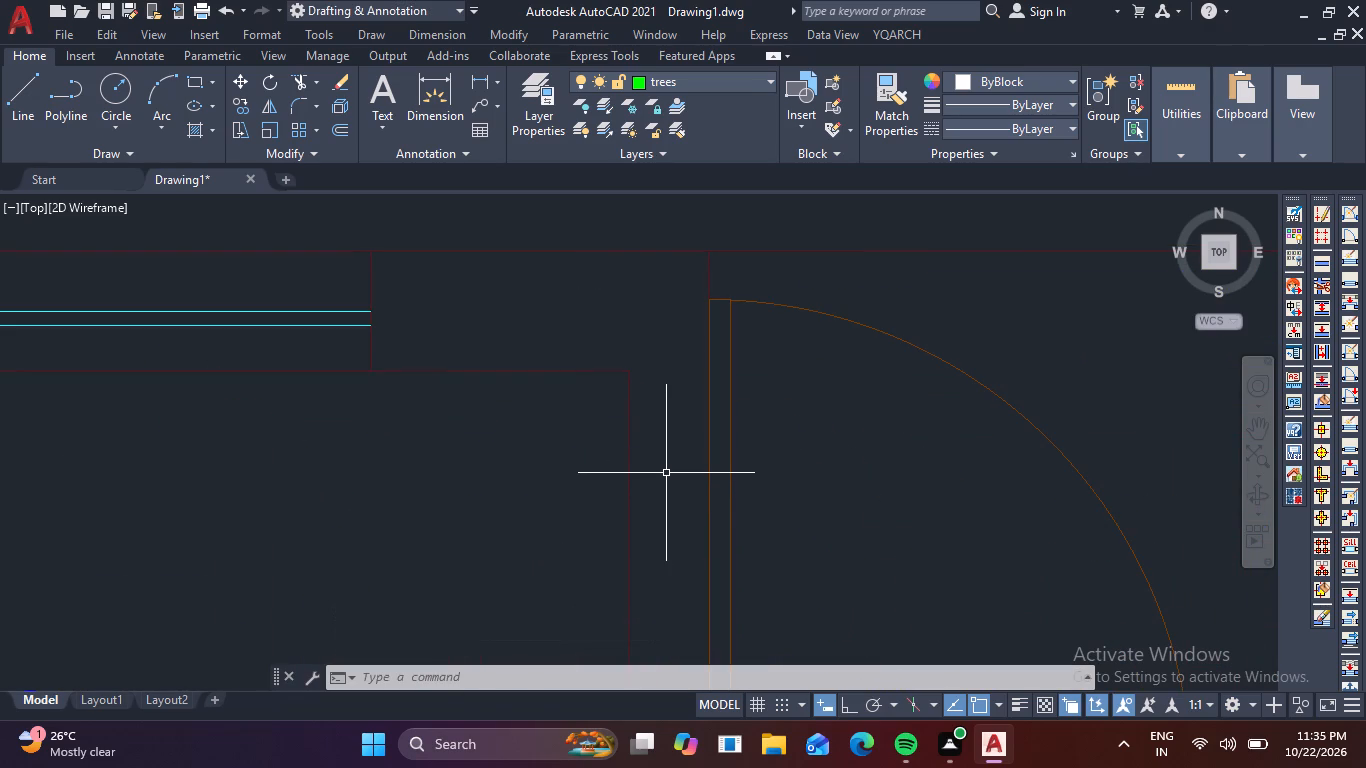
{"action": "key", "text": "space"}
{"action": "scroll", "coordinate": [680, 438], "scroll_direction": "up", "scroll_amount": 2}
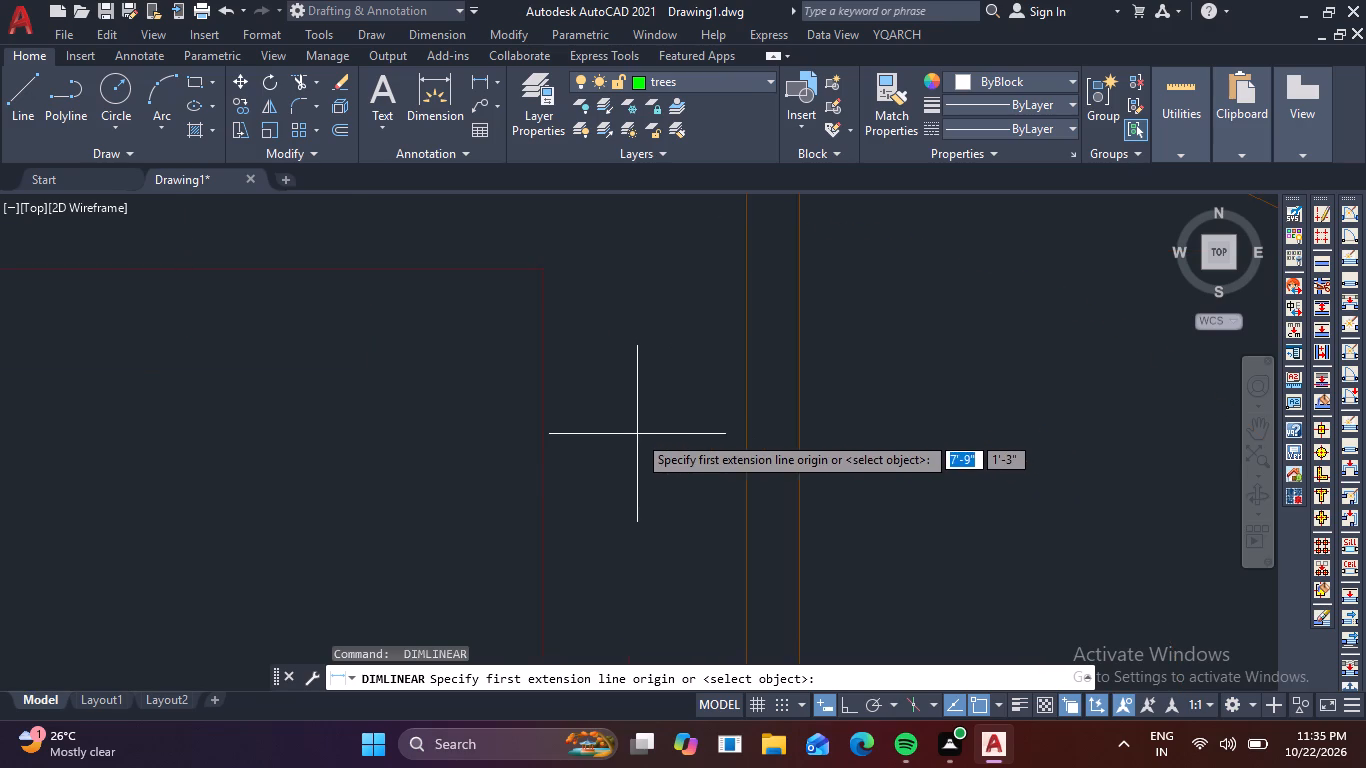
{"action": "scroll", "coordinate": [637, 434], "scroll_direction": "down", "scroll_amount": 3}
{"action": "left_click", "coordinate": [614, 449]}
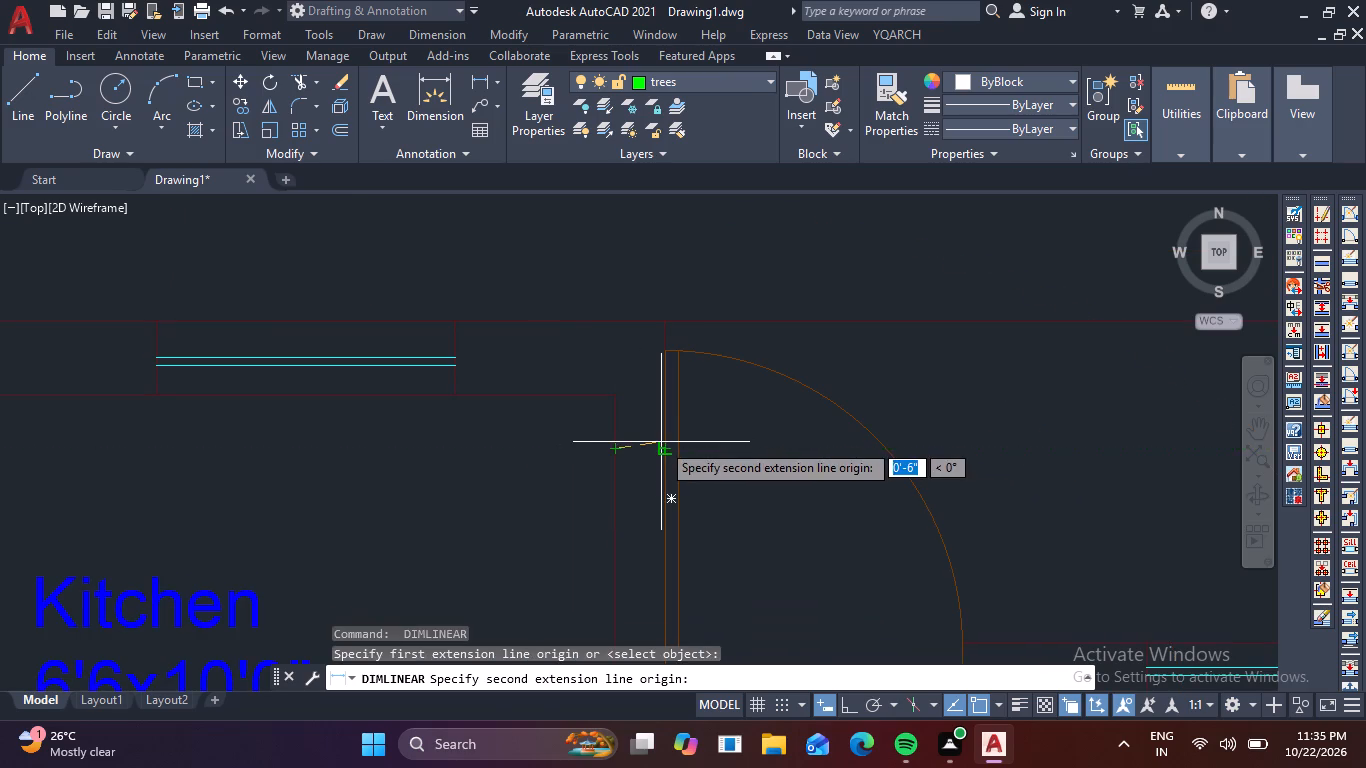
{"action": "left_click", "coordinate": [660, 447]}
{"action": "left_click", "coordinate": [630, 452]}
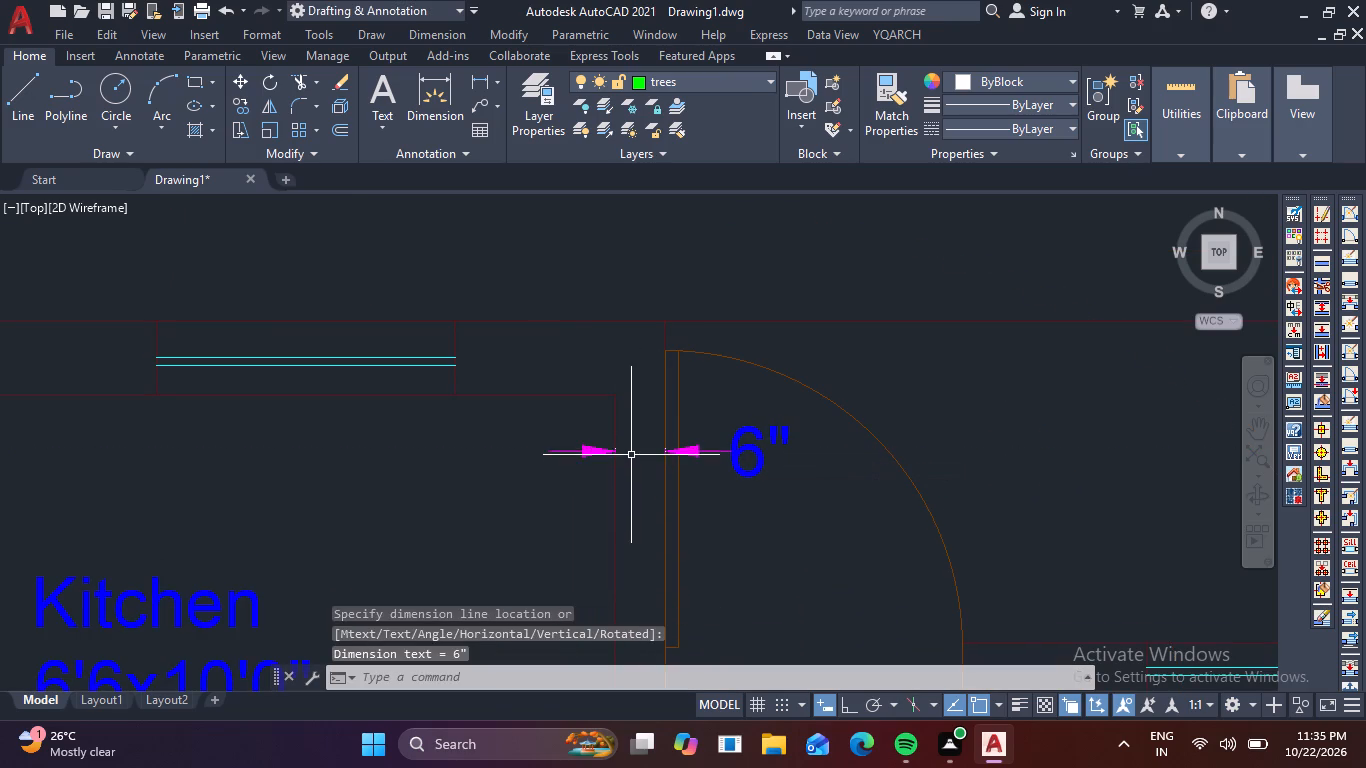
Add a vertical linear dimension for the plan's overall length, placed outside the left outer wall beyond the trees.
{"action": "key", "text": "space"}
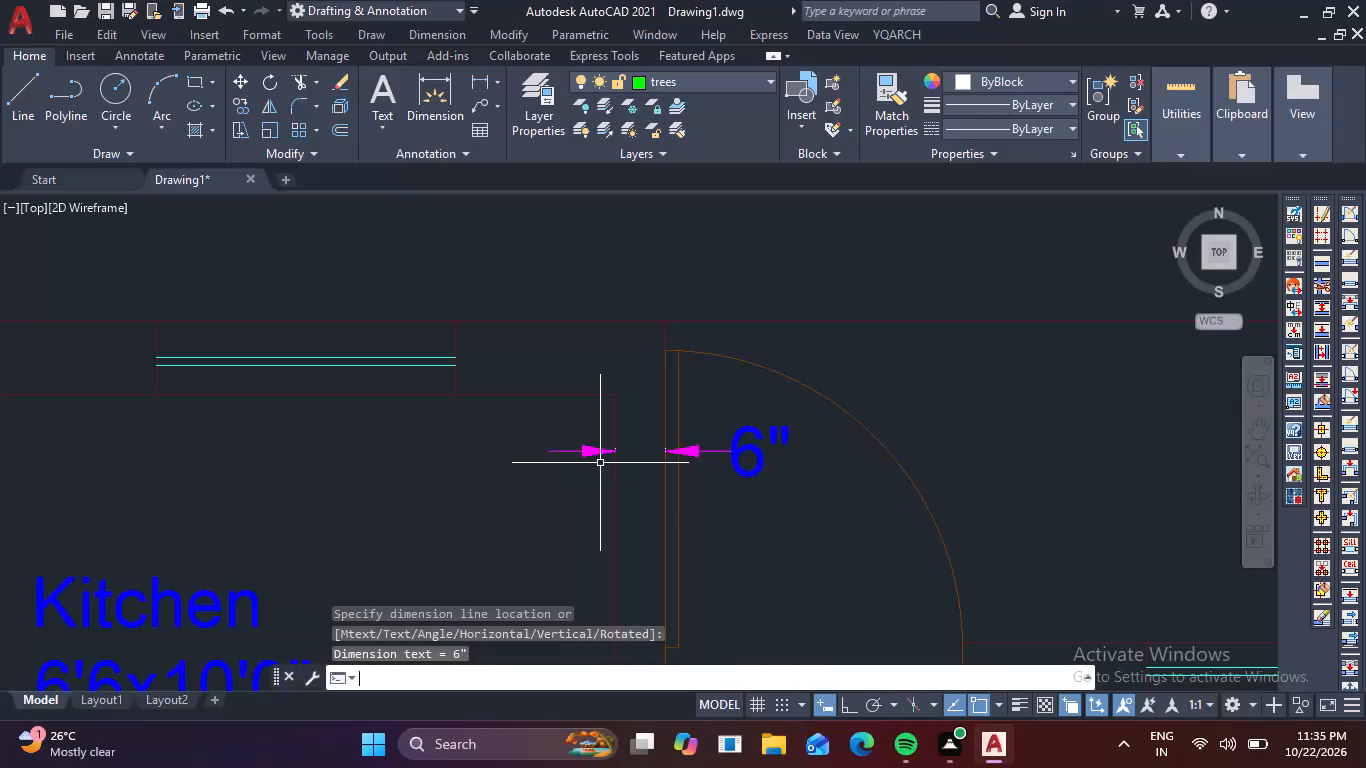
{"action": "scroll", "coordinate": [650, 403], "scroll_direction": "down", "scroll_amount": 2}
{"action": "middle_click_drag", "start_coordinate": [797, 449], "coordinate": [640, 360]}
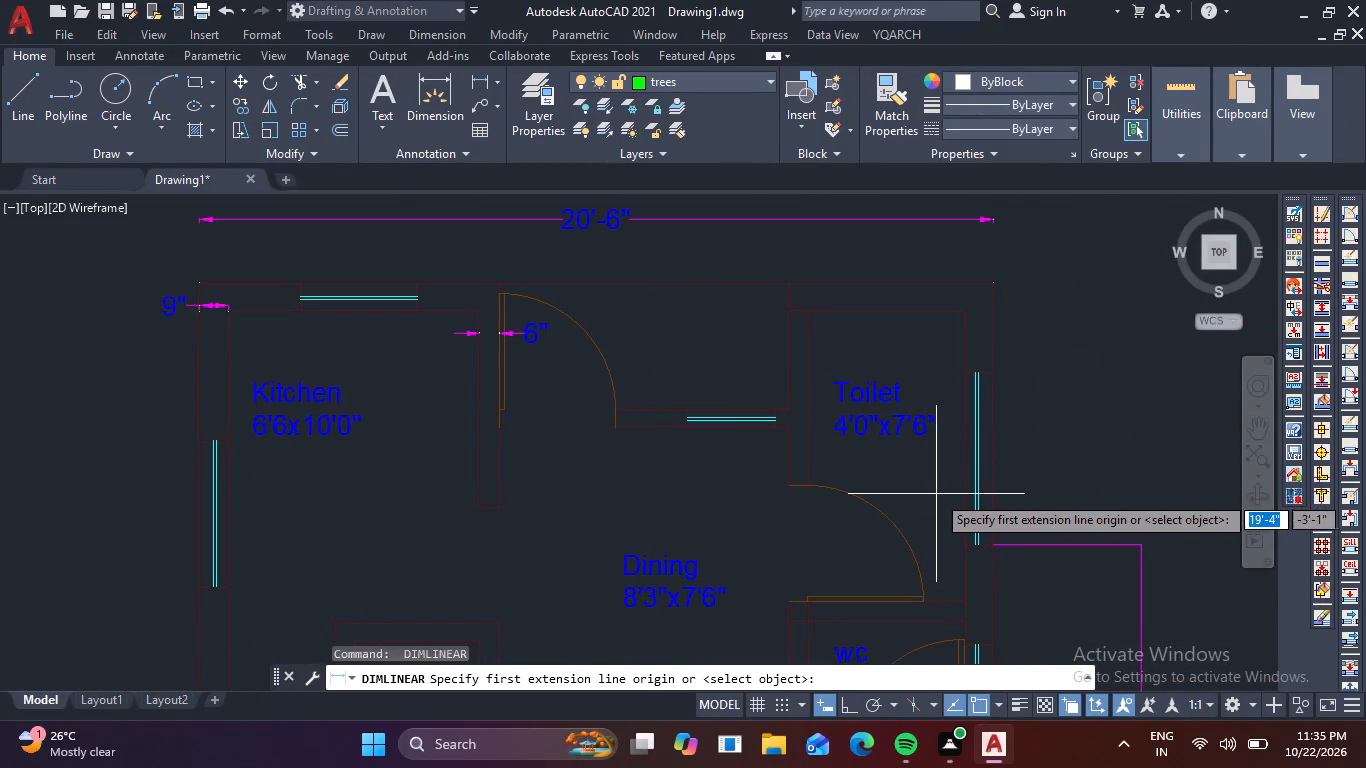
{"action": "middle_click_drag", "start_coordinate": [522, 430], "coordinate": [853, 456]}
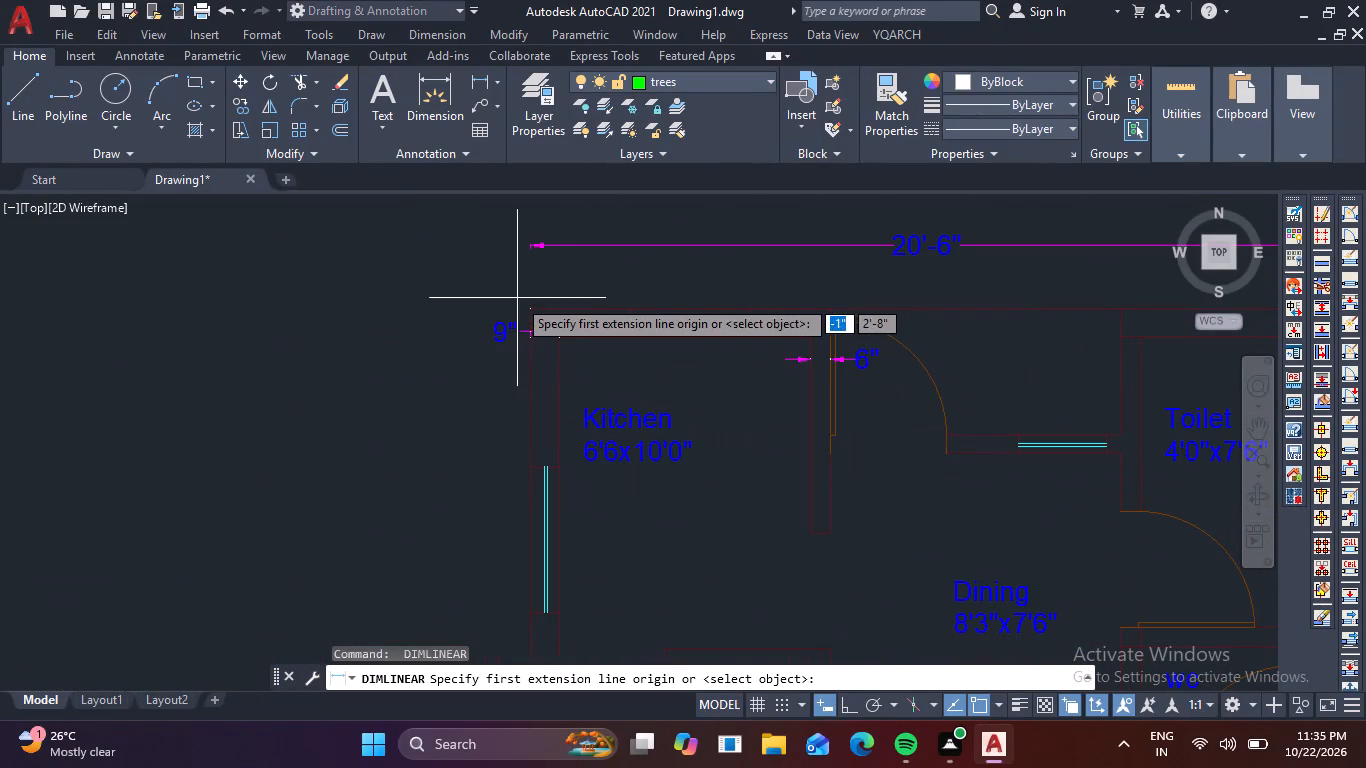
{"action": "scroll", "coordinate": [517, 298], "scroll_direction": "up", "scroll_amount": 2}
{"action": "left_click", "coordinate": [542, 327]}
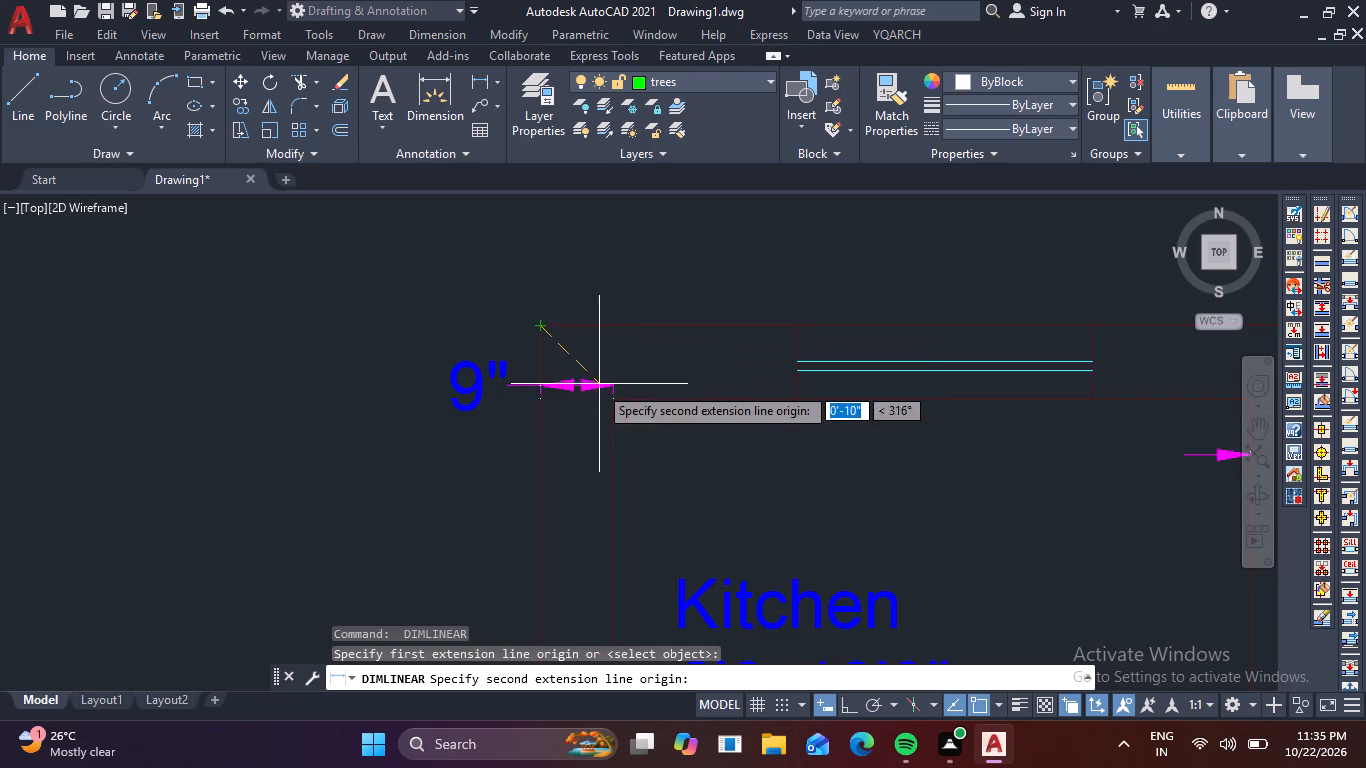
{"action": "scroll", "coordinate": [593, 407], "scroll_direction": "down", "scroll_amount": 3}
{"action": "middle_click_drag", "start_coordinate": [605, 445], "coordinate": [535, 326]}
{"action": "scroll", "coordinate": [558, 413], "scroll_direction": "down", "scroll_amount": 2}
{"action": "middle_click_drag", "start_coordinate": [564, 480], "coordinate": [570, 390]}
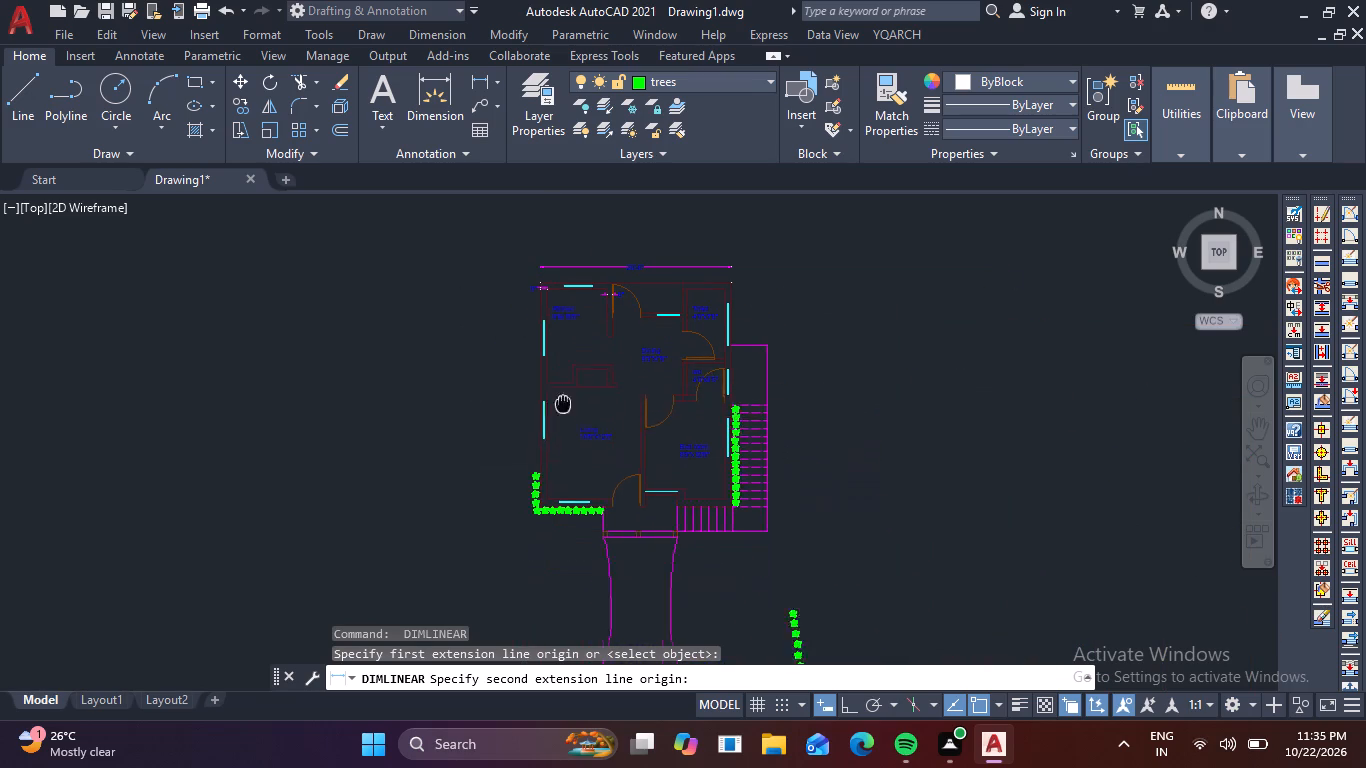
{"action": "middle_click_drag", "start_coordinate": [570, 390], "coordinate": [577, 369]}
{"action": "scroll", "coordinate": [537, 470], "scroll_direction": "up", "scroll_amount": 4}
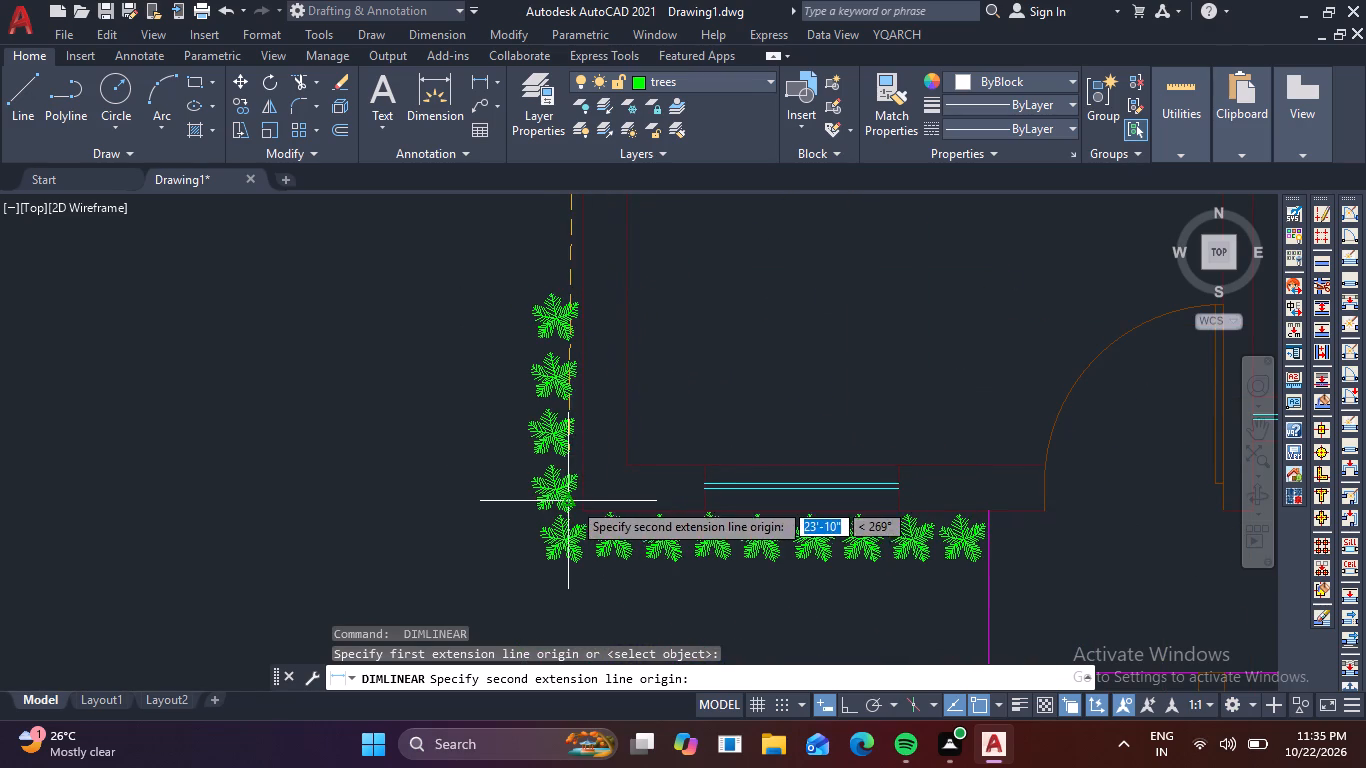
{"action": "scroll", "coordinate": [585, 507], "scroll_direction": "up", "scroll_amount": 3}
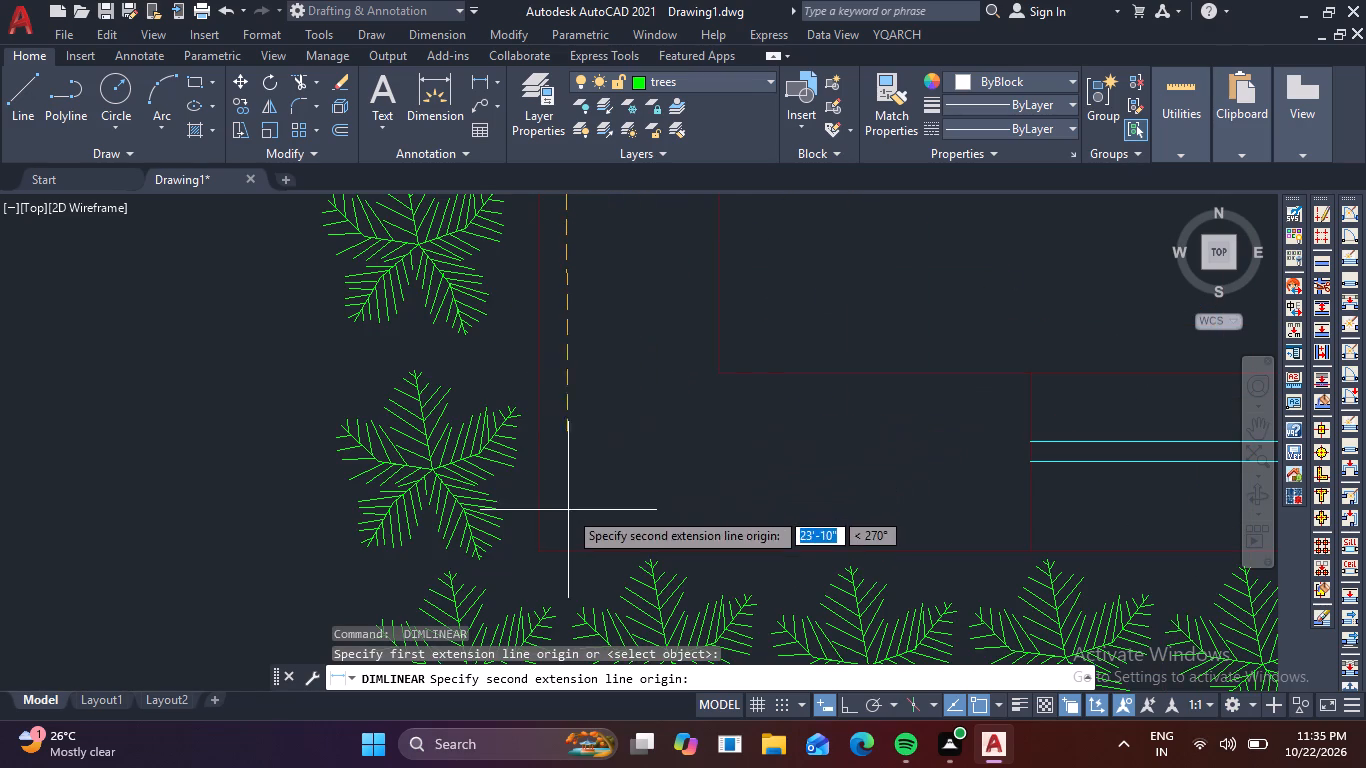
{"action": "left_click", "coordinate": [539, 549]}
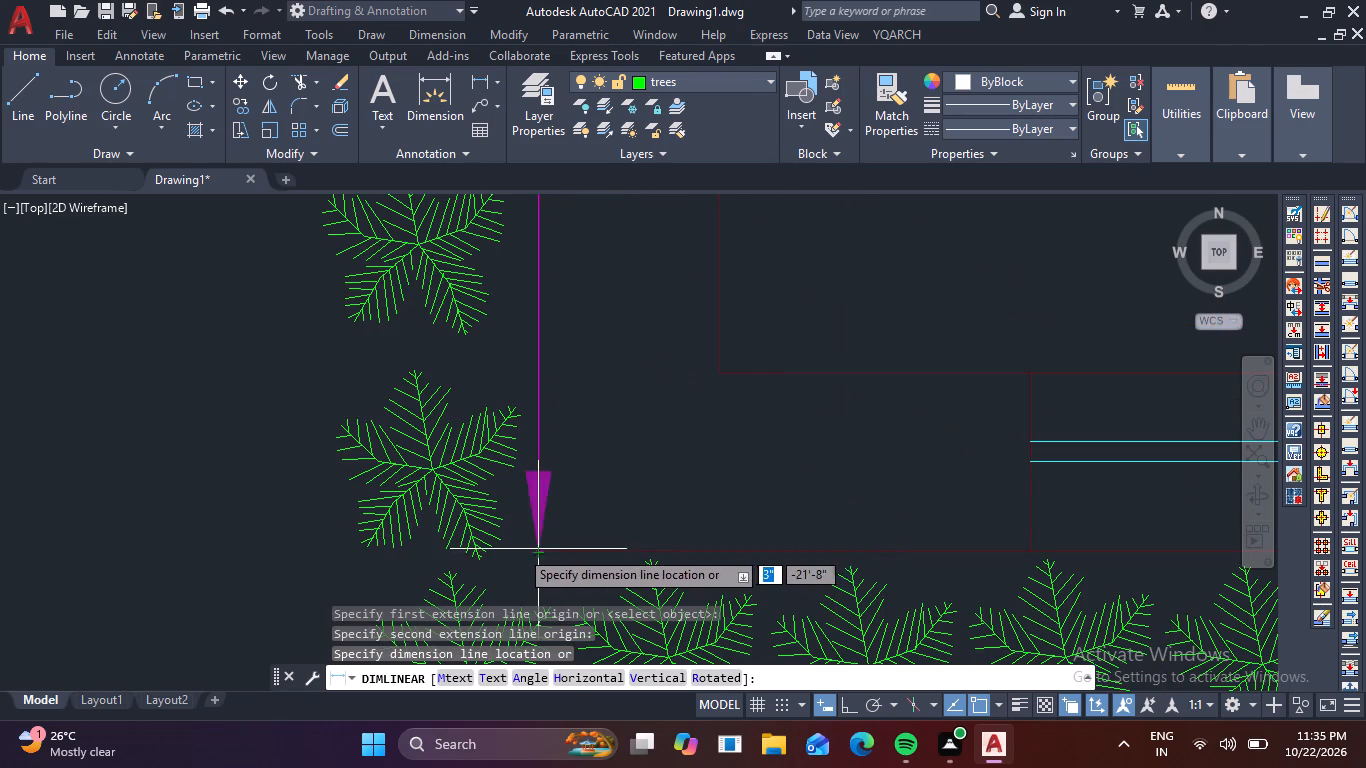
{"action": "scroll", "coordinate": [478, 530], "scroll_direction": "down", "scroll_amount": 2}
{"action": "left_click", "coordinate": [383, 508]}
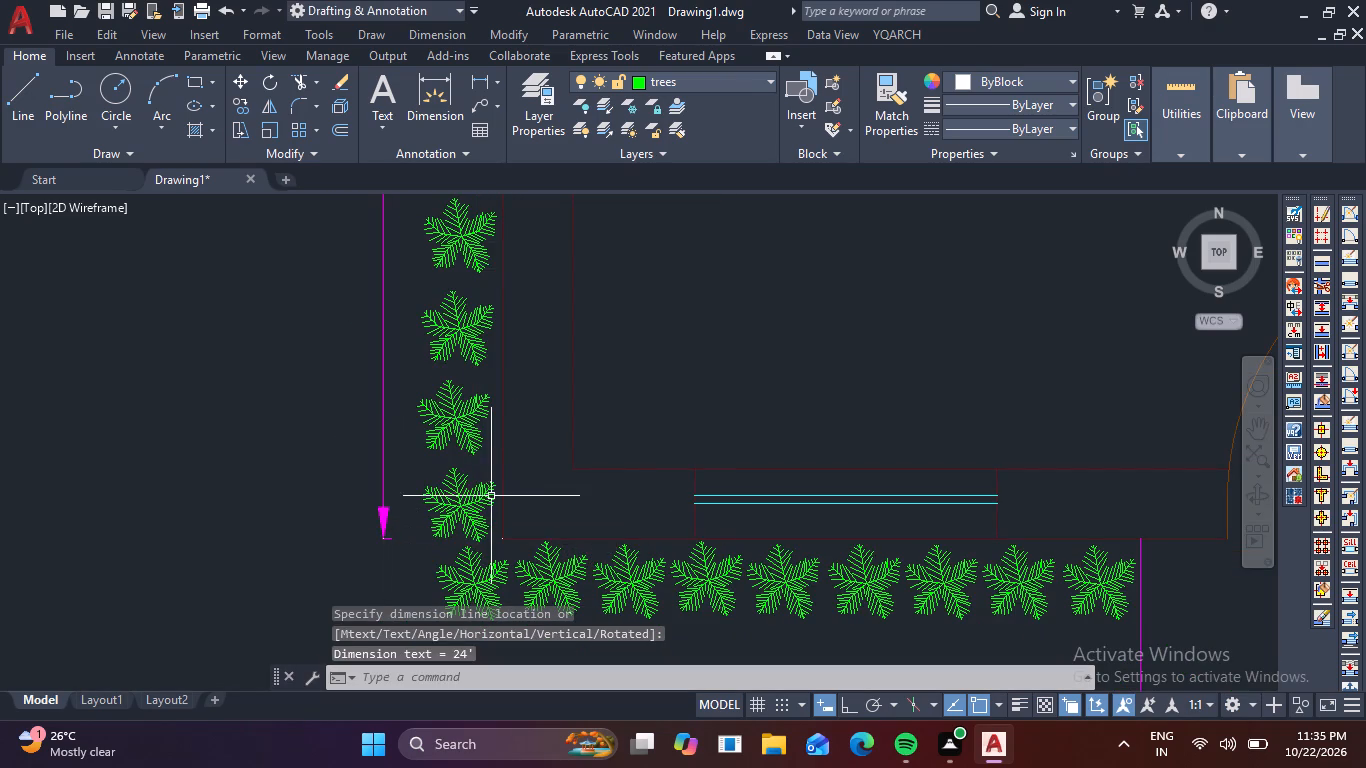
Add a horizontal linear dimension for the outer staircase's width, placed just above its upper edge beside the toilet wall.
{"action": "scroll", "coordinate": [547, 469], "scroll_direction": "down", "scroll_amount": 4}
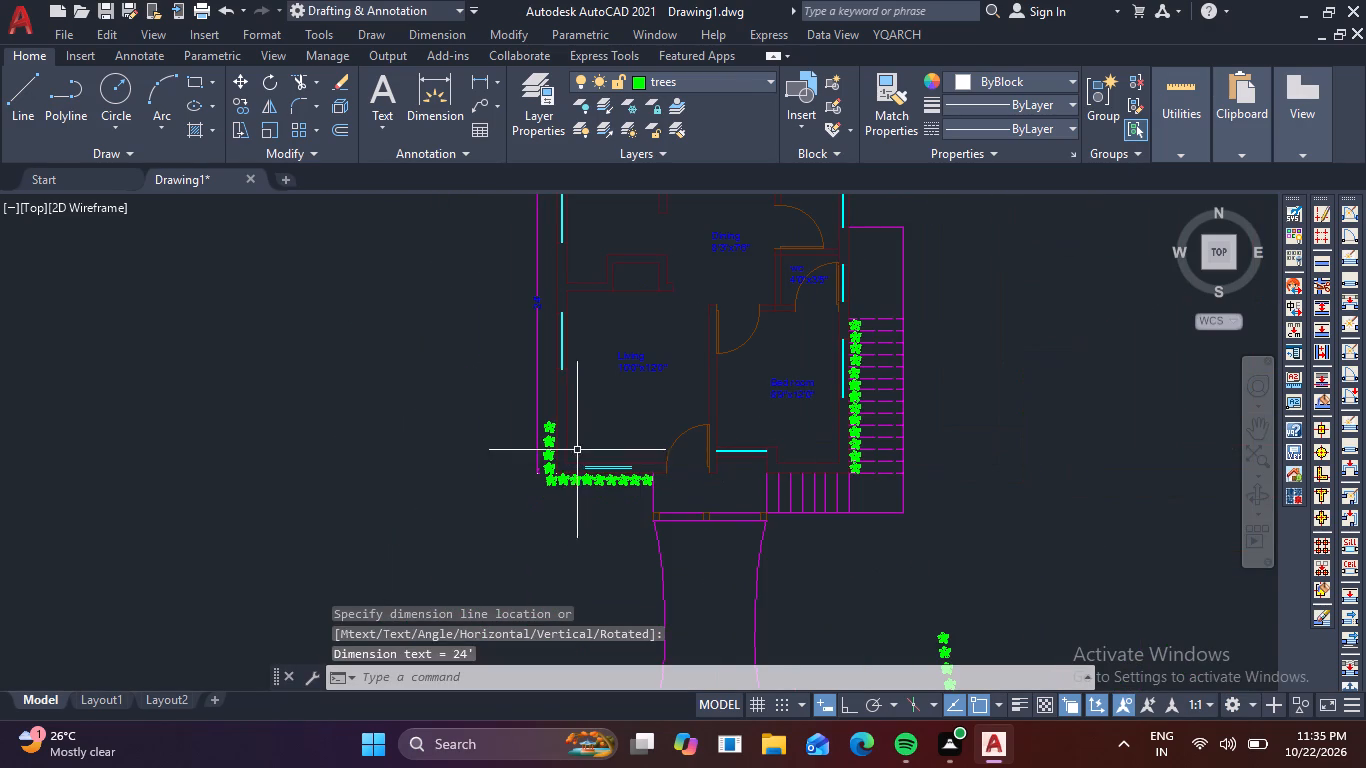
{"action": "key", "text": "space"}
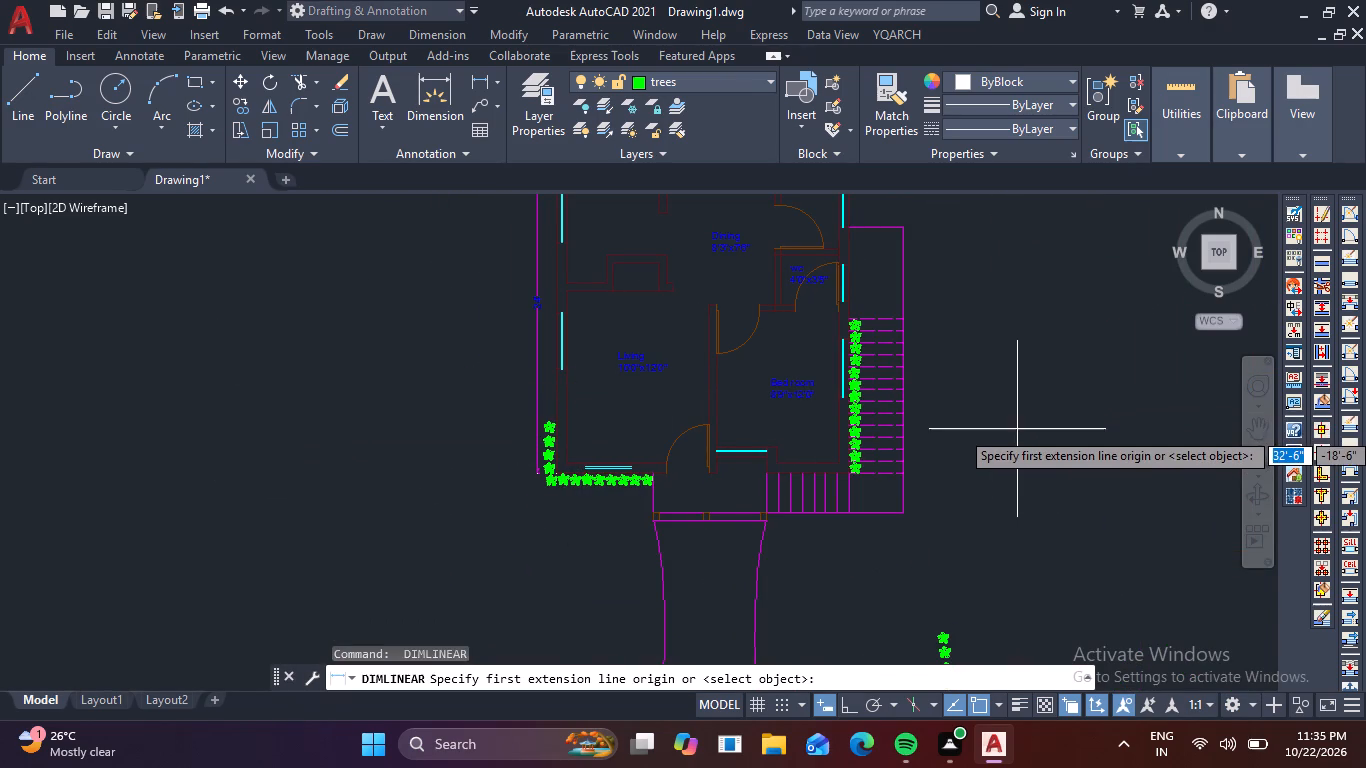
{"action": "middle_click_drag", "start_coordinate": [1006, 404], "coordinate": [908, 548]}
{"action": "scroll", "coordinate": [753, 389], "scroll_direction": "up", "scroll_amount": 2}
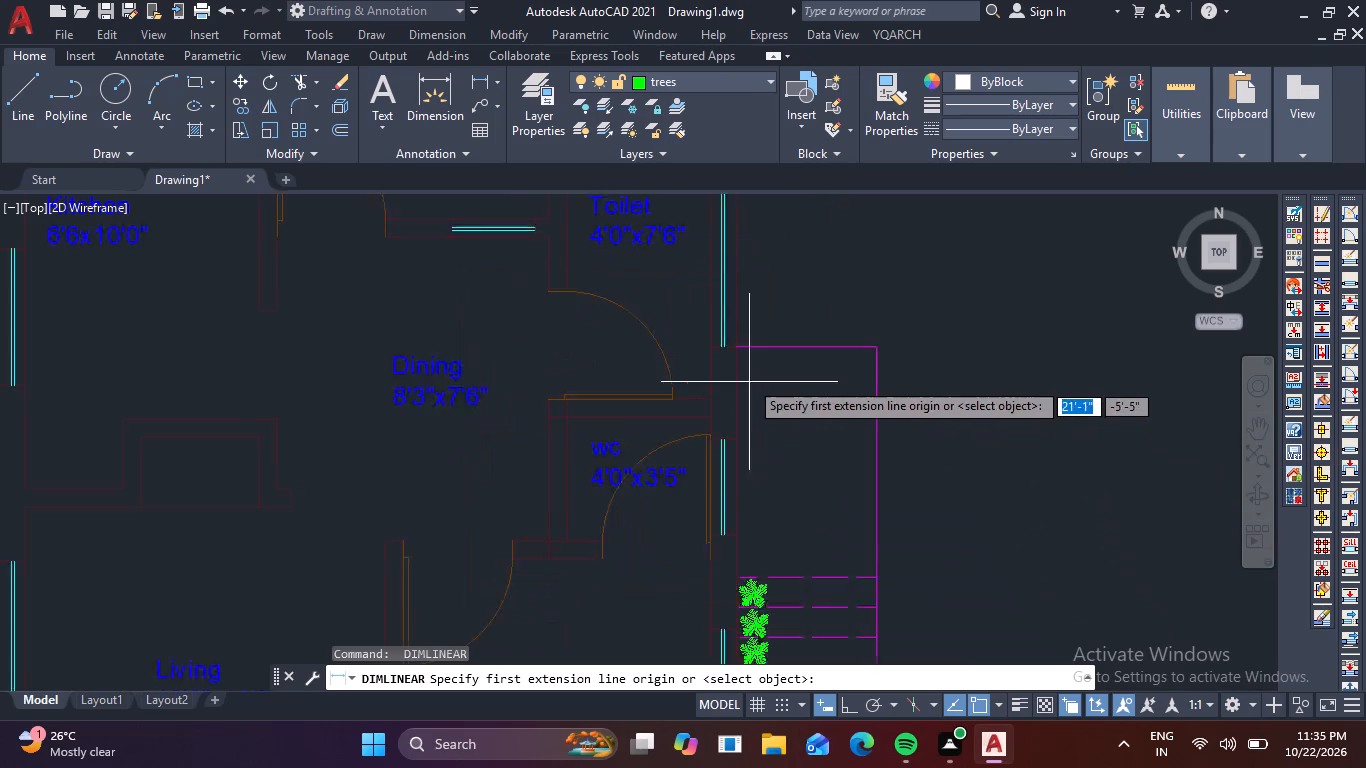
{"action": "scroll", "coordinate": [749, 380], "scroll_direction": "up", "scroll_amount": 1}
{"action": "left_click", "coordinate": [726, 328]}
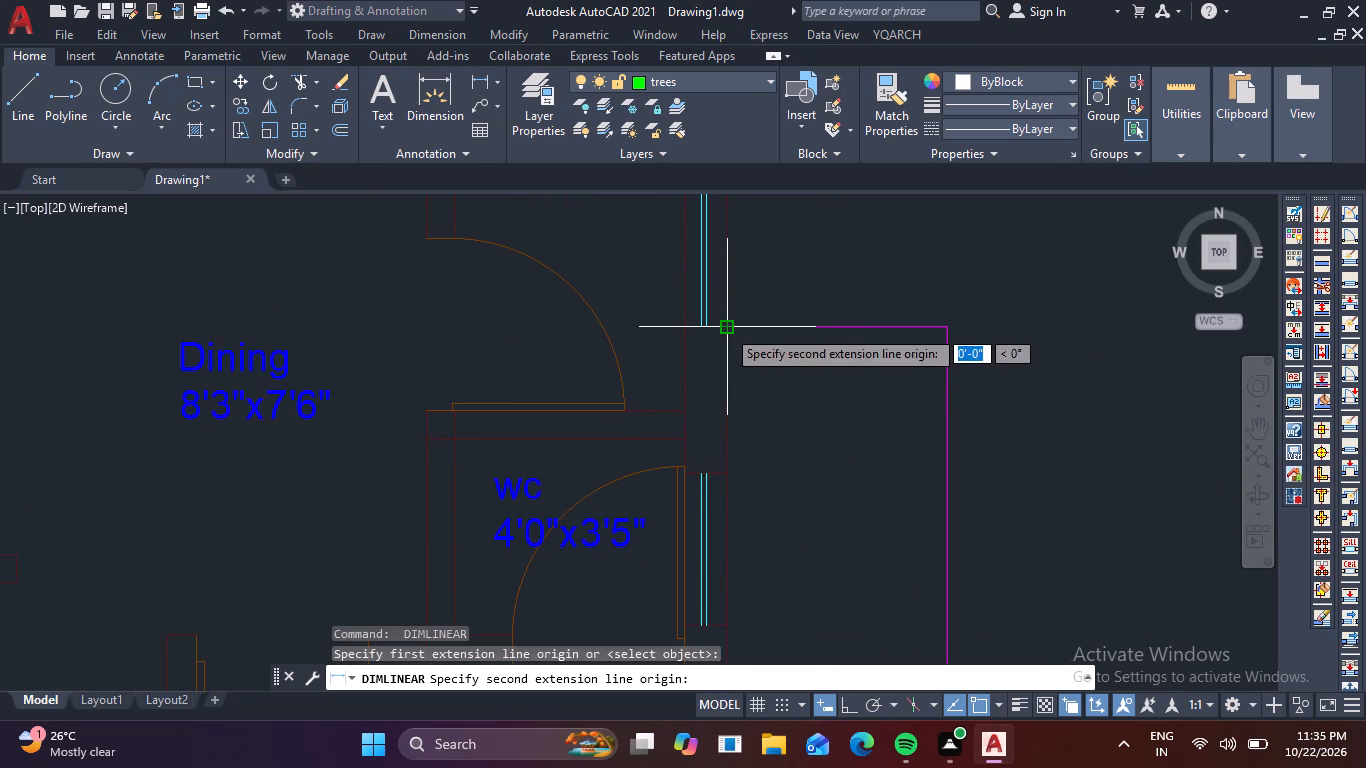
{"action": "left_click", "coordinate": [941, 331]}
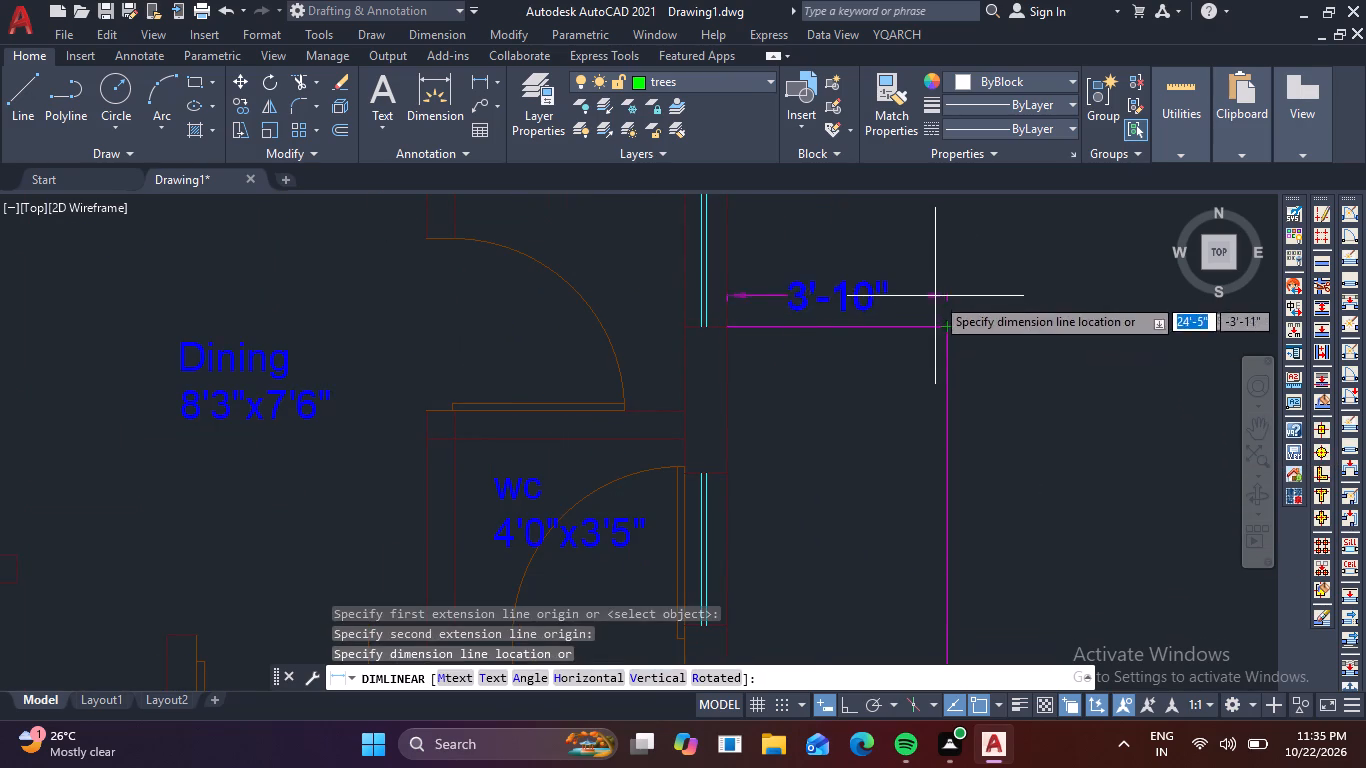
{"action": "left_click", "coordinate": [935, 295]}
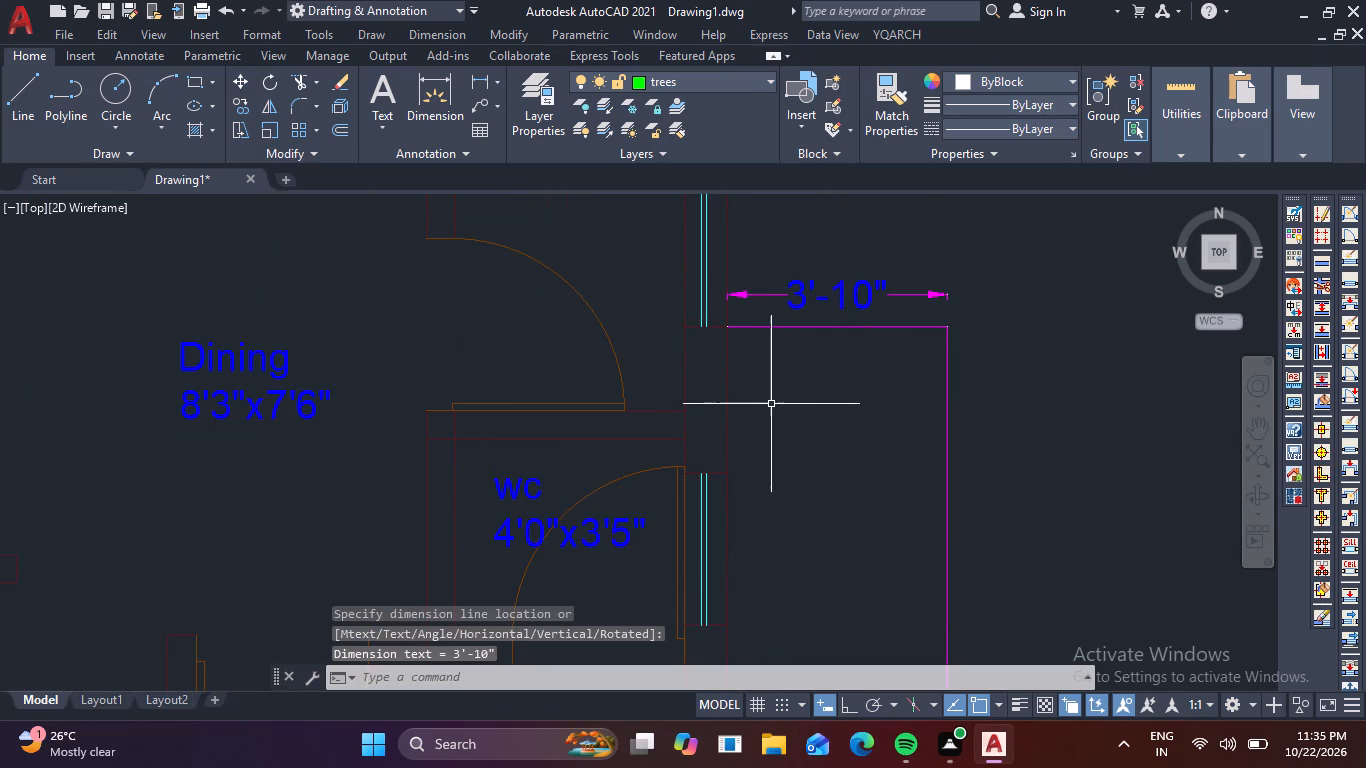
Add a horizontal linear dimension across the staircase's corner landing at the plan's lower right, placed inside the landing.
{"action": "key", "text": "space"}
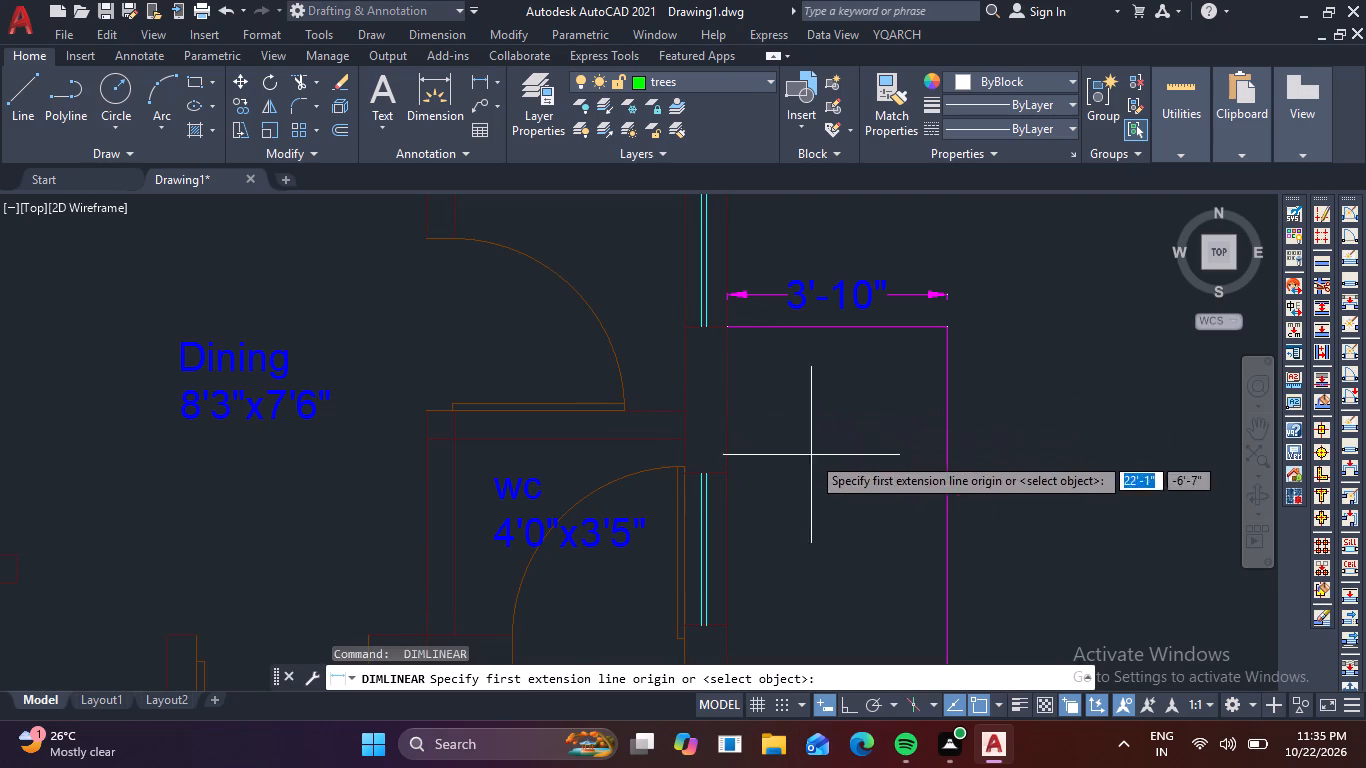
{"action": "scroll", "coordinate": [831, 484], "scroll_direction": "down", "scroll_amount": 4}
{"action": "middle_click_drag", "start_coordinate": [844, 564], "coordinate": [824, 446]}
{"action": "scroll", "coordinate": [781, 591], "scroll_direction": "up", "scroll_amount": 1}
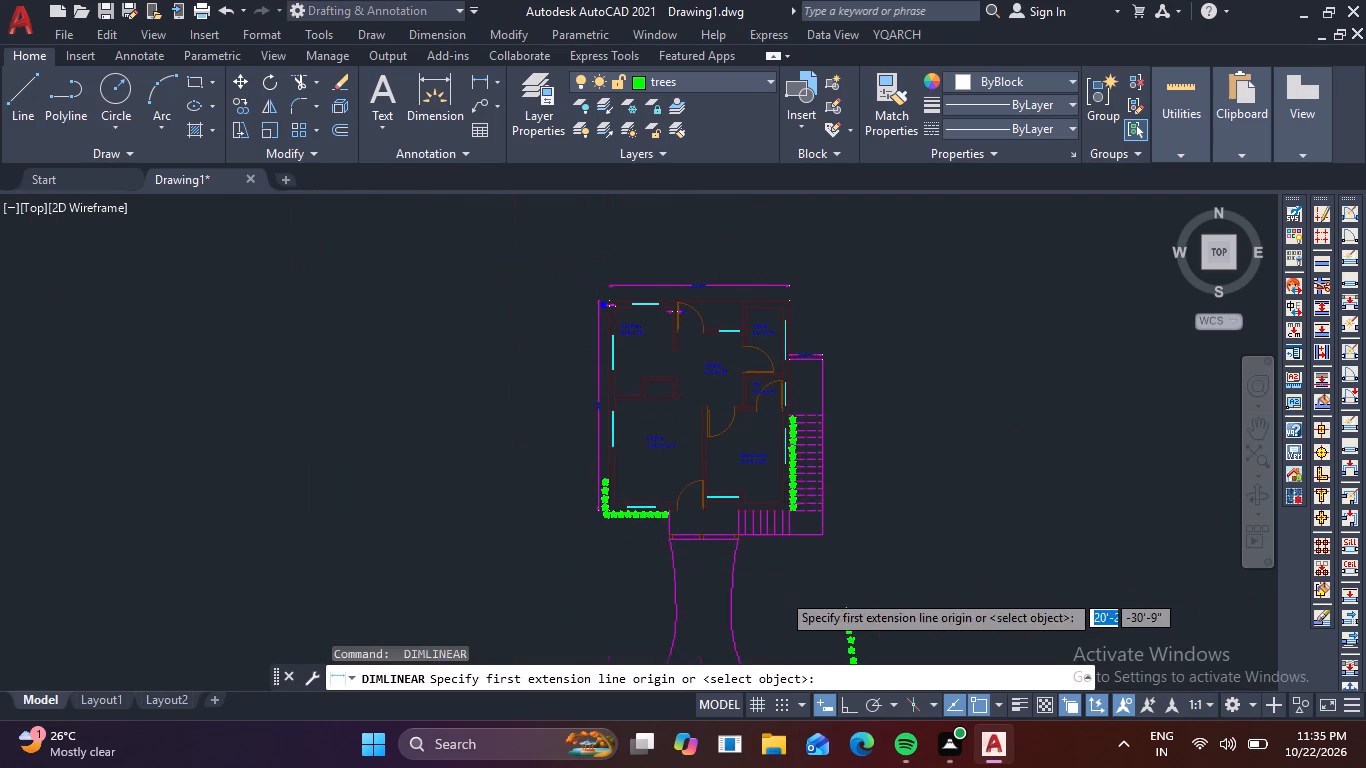
{"action": "scroll", "coordinate": [781, 576], "scroll_direction": "up", "scroll_amount": 2}
{"action": "scroll", "coordinate": [807, 395], "scroll_direction": "up", "scroll_amount": 2}
{"action": "middle_click_drag", "start_coordinate": [816, 400], "coordinate": [812, 425]}
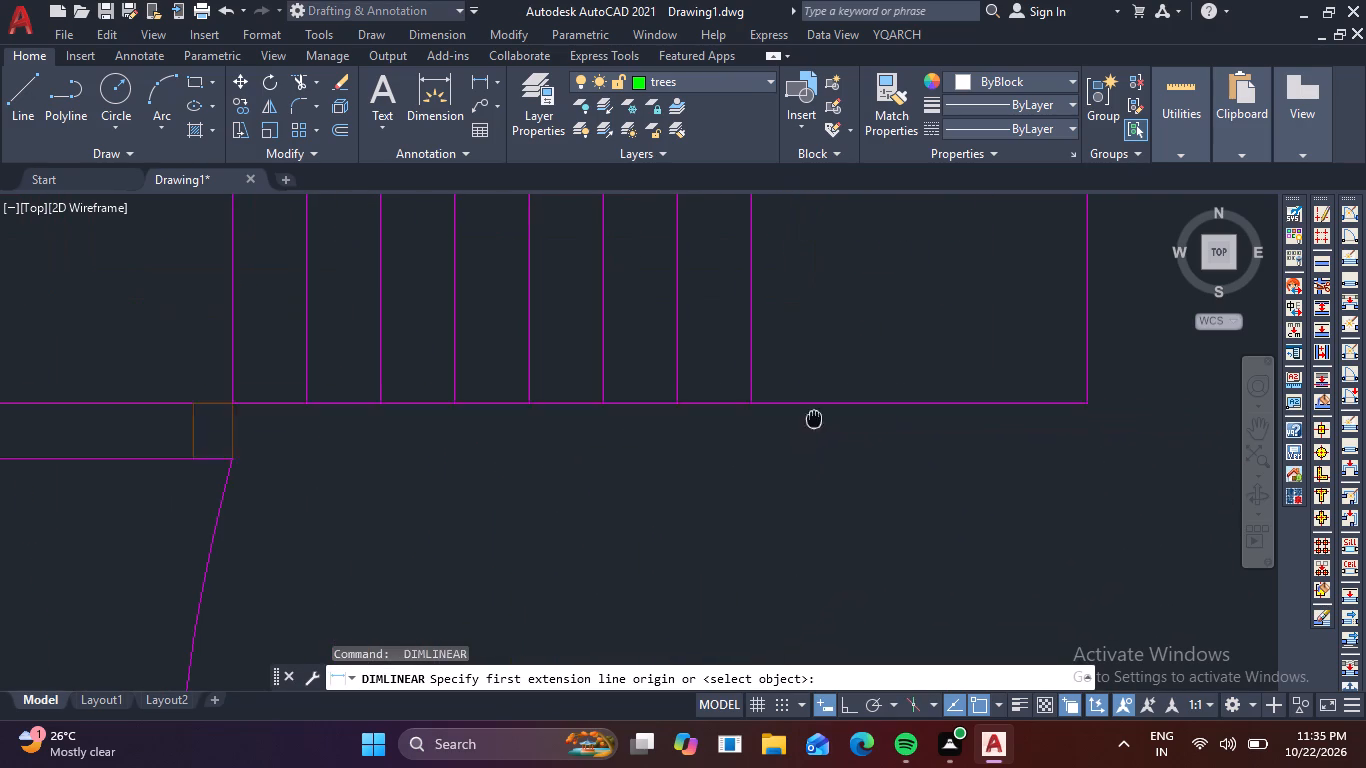
{"action": "middle_click_drag", "start_coordinate": [812, 425], "coordinate": [731, 644]}
{"action": "left_click", "coordinate": [667, 502]}
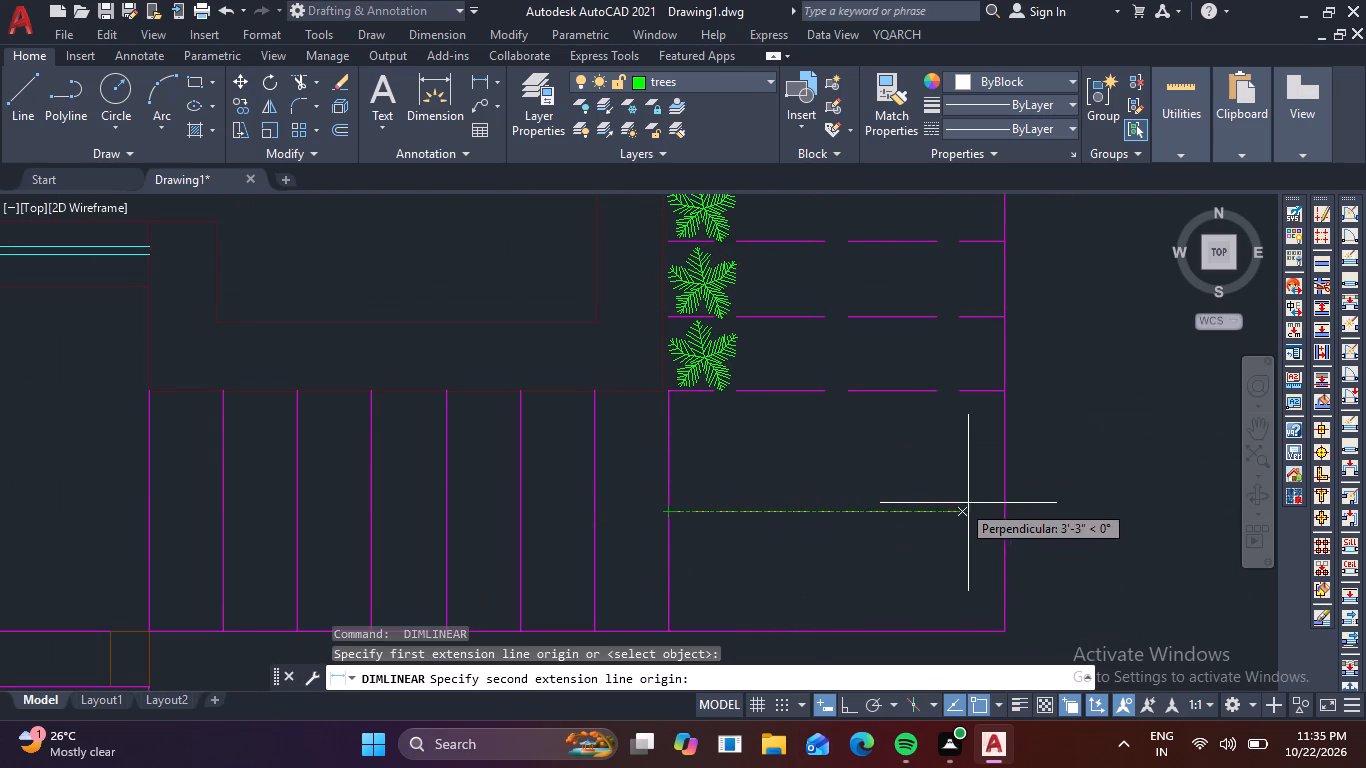
{"action": "left_click", "coordinate": [999, 513]}
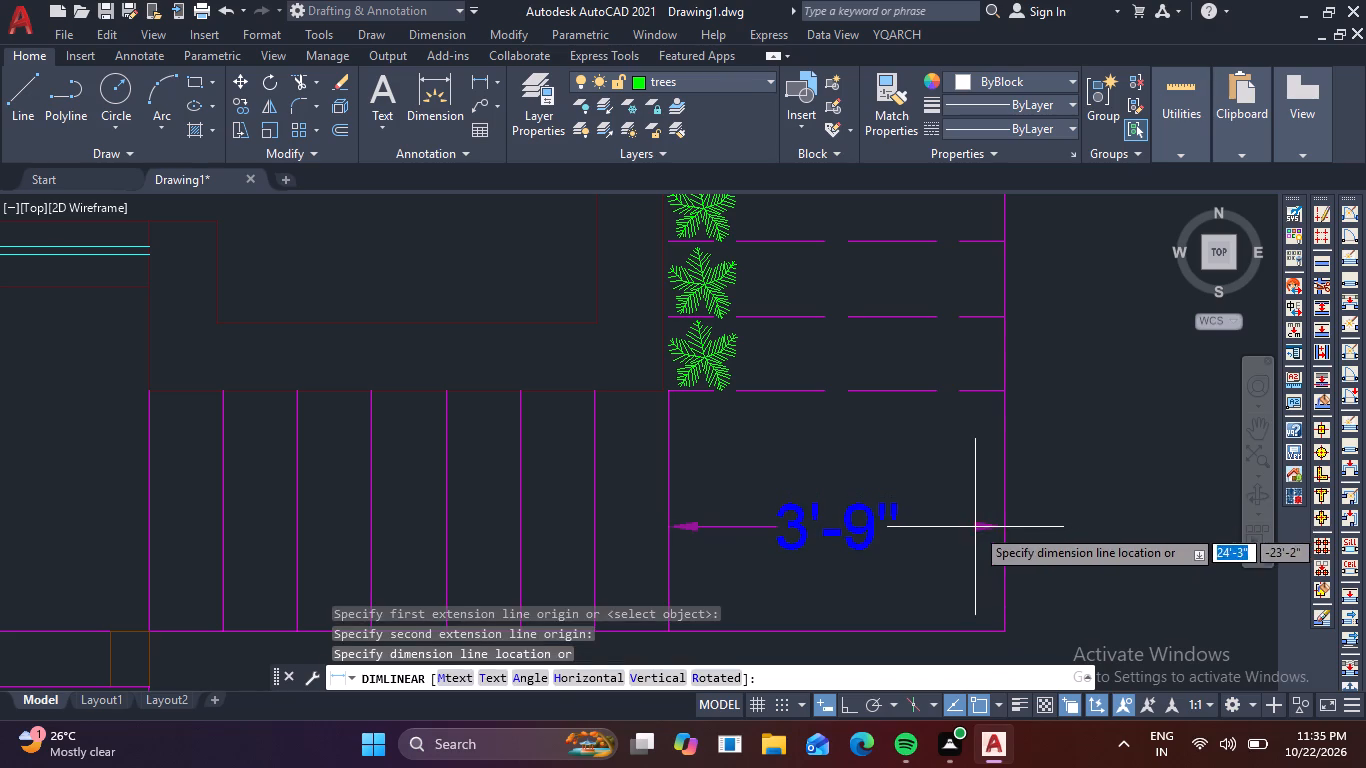
{"action": "left_click", "coordinate": [973, 526]}
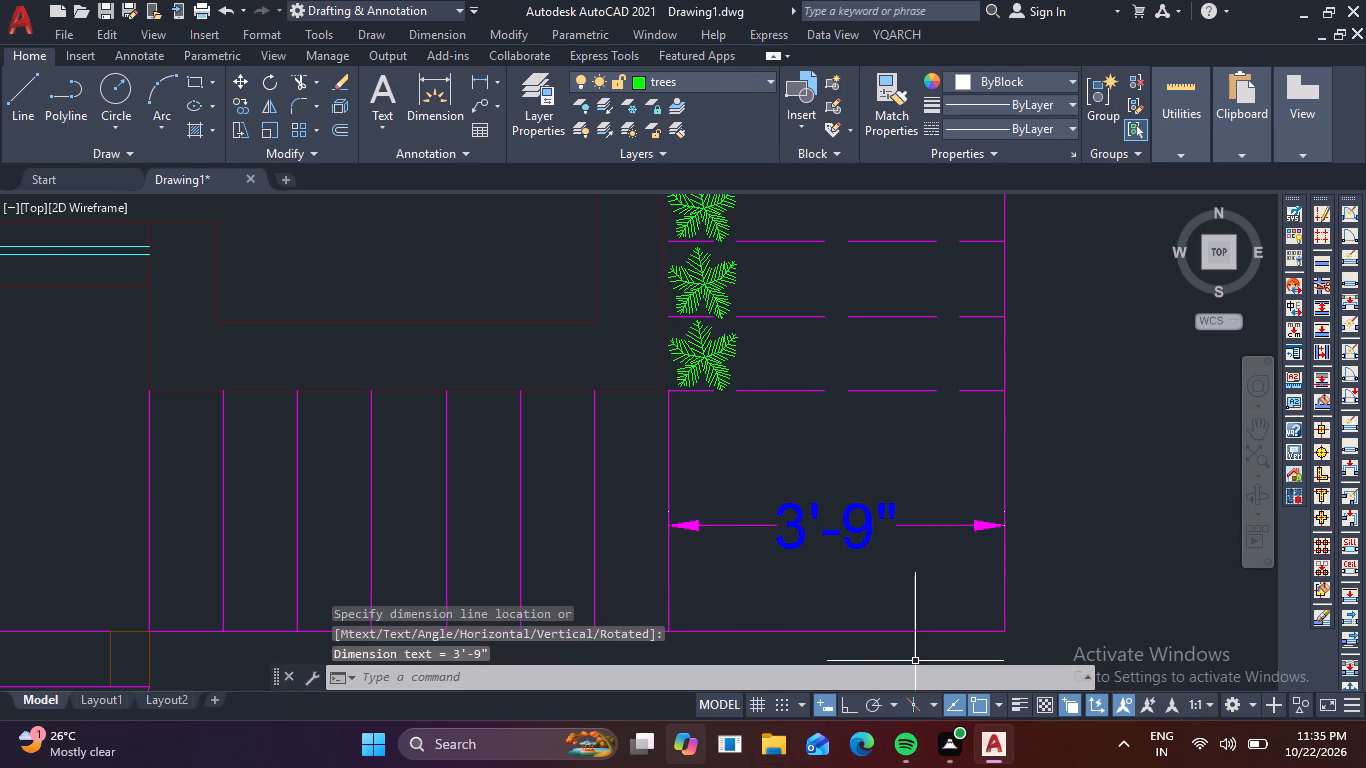
Add a horizontal linear dimension for the toilet's outer width, placed between the upper outer wall and the overall width dimension.
{"action": "key", "text": "space"}
{"action": "scroll", "coordinate": [554, 558], "scroll_direction": "down", "scroll_amount": 1}
{"action": "middle_click_drag", "start_coordinate": [606, 534], "coordinate": [648, 572]}
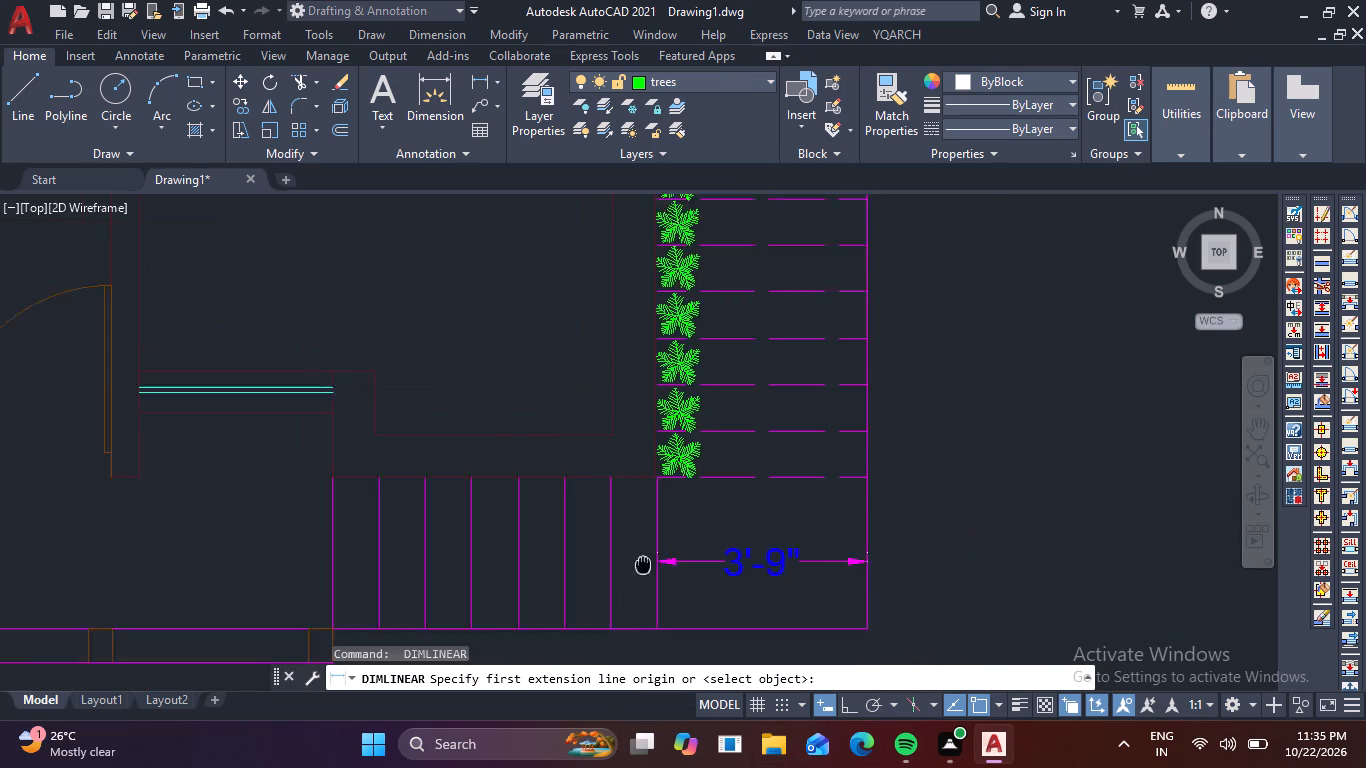
{"action": "middle_click_drag", "start_coordinate": [648, 572], "coordinate": [816, 767]}
{"action": "scroll", "coordinate": [745, 554], "scroll_direction": "down", "scroll_amount": 2}
{"action": "middle_click_drag", "start_coordinate": [767, 558], "coordinate": [784, 650]}
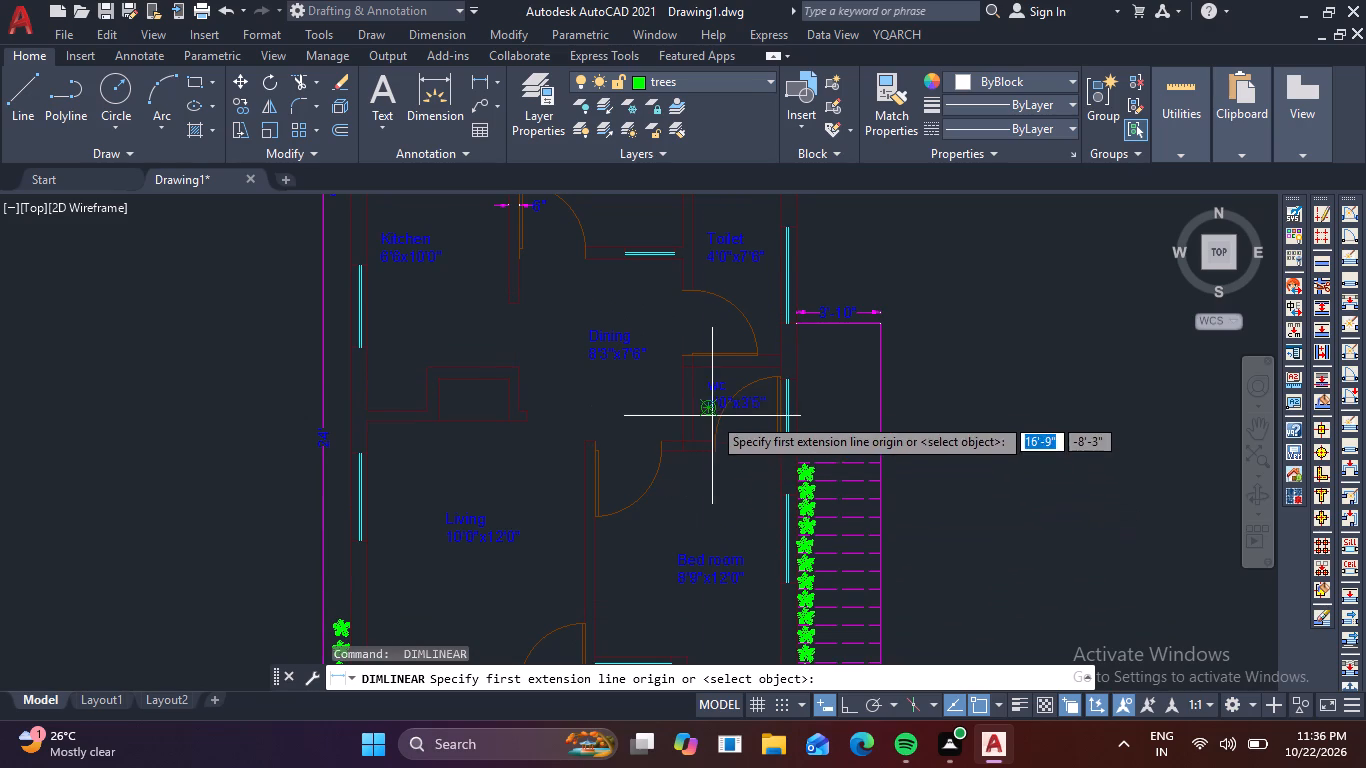
{"action": "middle_click_drag", "start_coordinate": [717, 408], "coordinate": [742, 573]}
{"action": "scroll", "coordinate": [786, 369], "scroll_direction": "up", "scroll_amount": 3}
{"action": "middle_click_drag", "start_coordinate": [816, 408], "coordinate": [849, 545]}
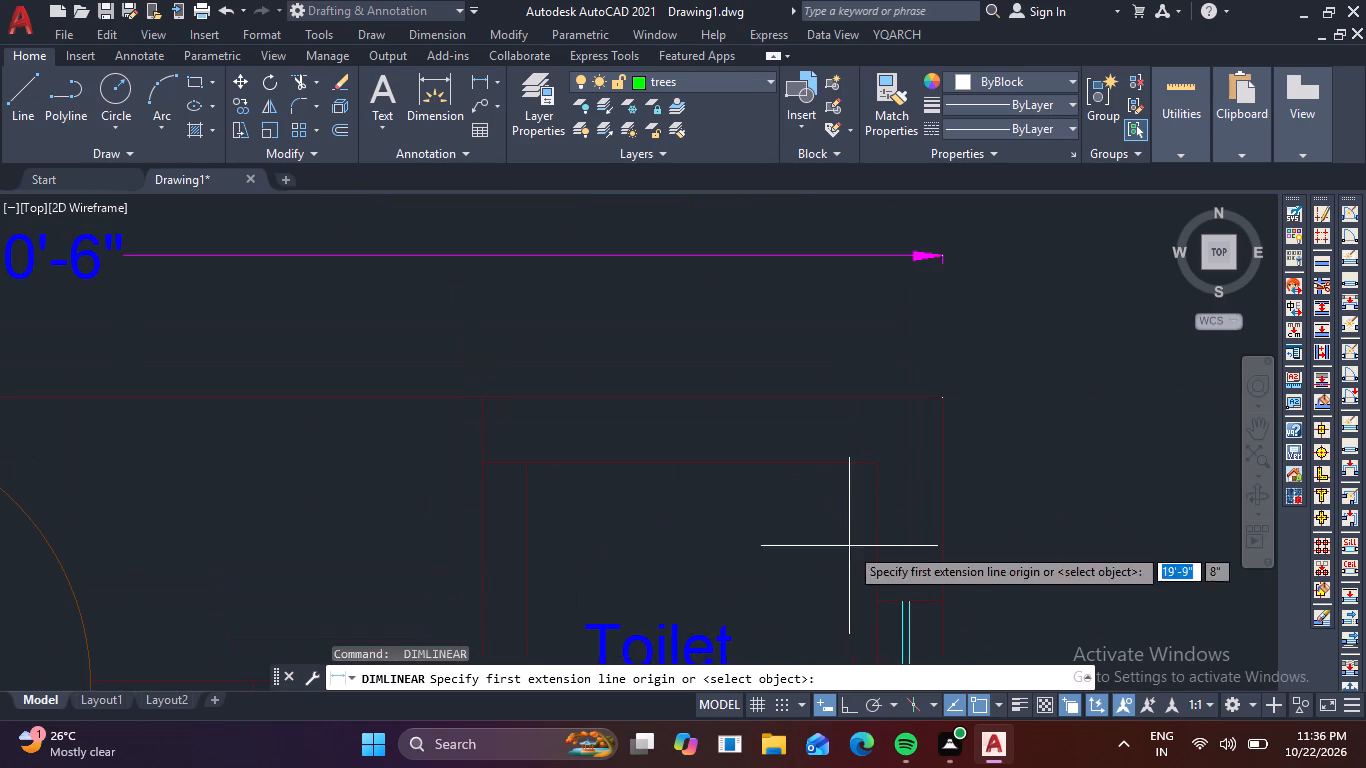
{"action": "left_click", "coordinate": [949, 394]}
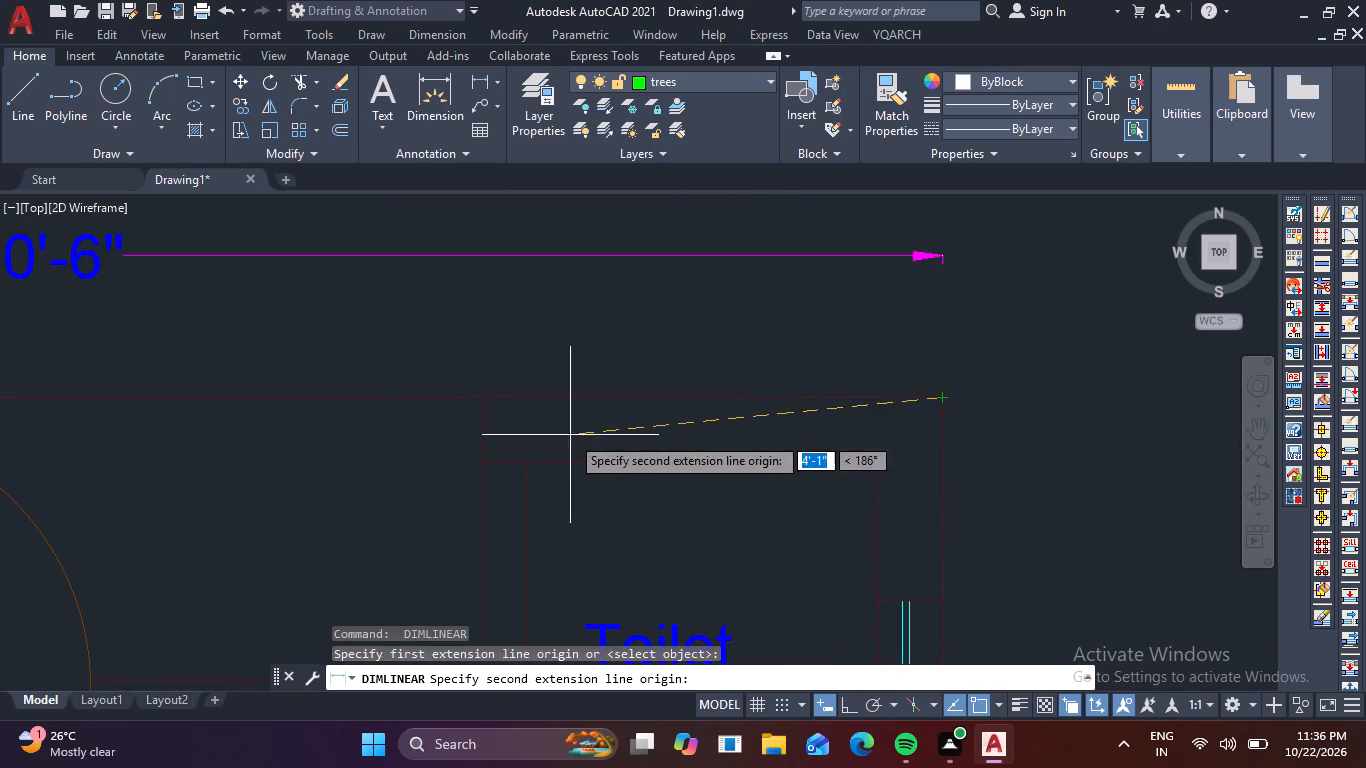
{"action": "left_click", "coordinate": [486, 393]}
{"action": "left_click", "coordinate": [523, 351]}
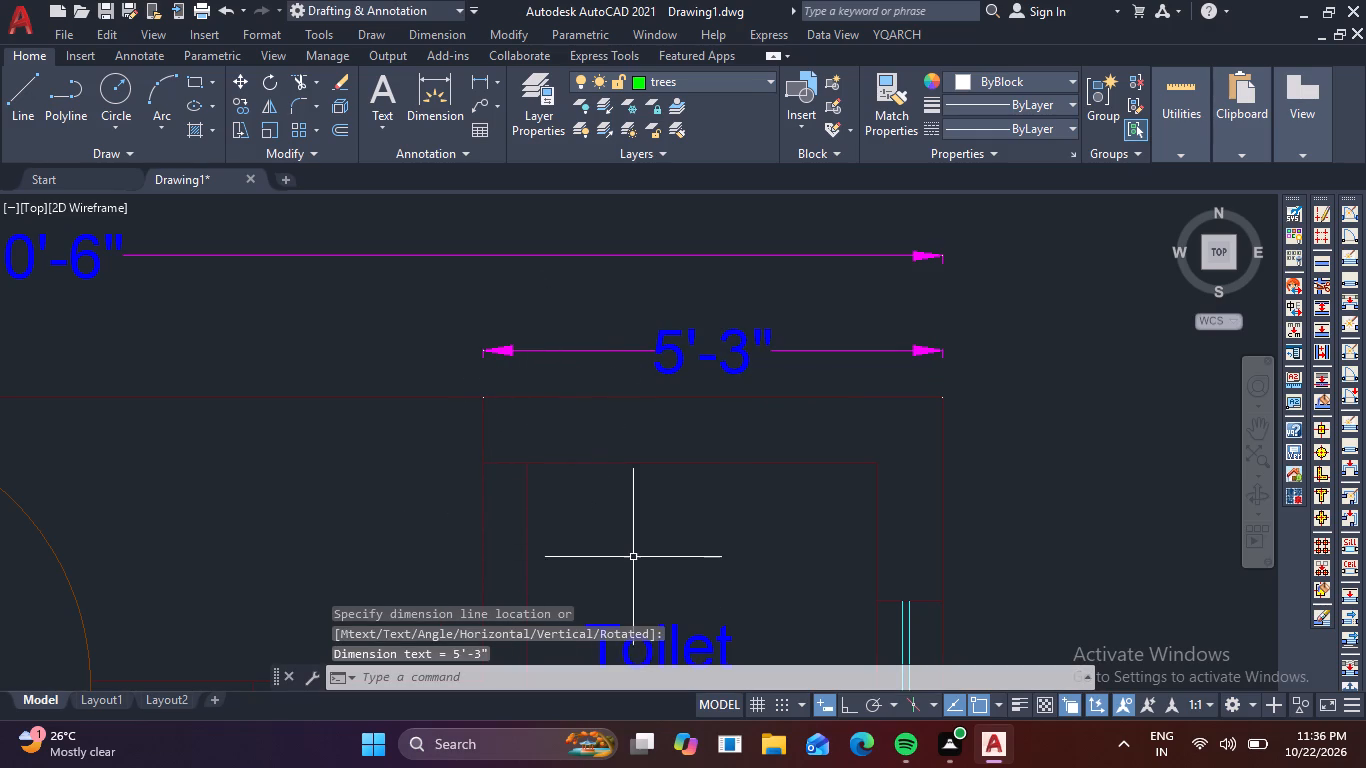
Add a horizontal linear dimension for the kitchen's outer width, from the plan's upper-left corner to the door-side partition face, placed above the wall.
{"action": "key", "text": "space"}
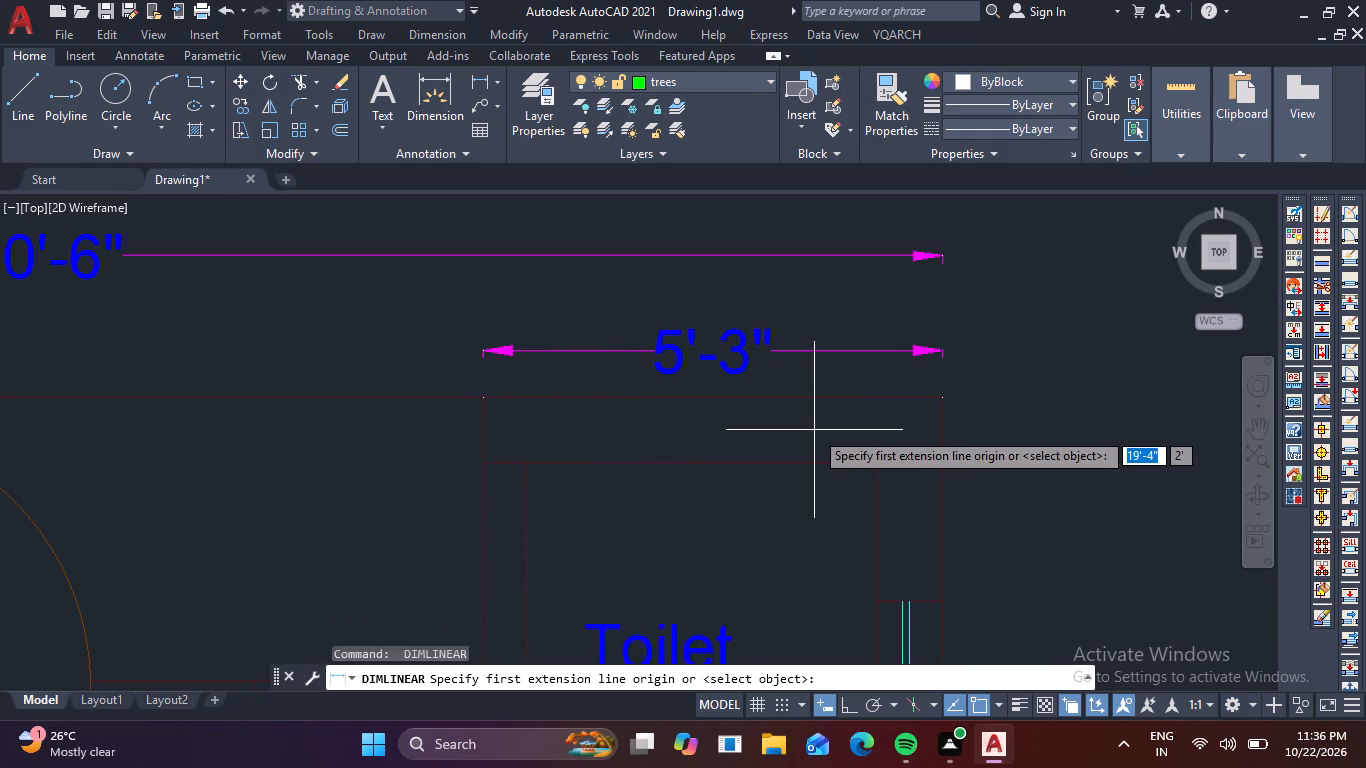
{"action": "scroll", "coordinate": [592, 470], "scroll_direction": "down", "scroll_amount": 1}
{"action": "middle_click_drag", "start_coordinate": [640, 496], "coordinate": [1078, 491]}
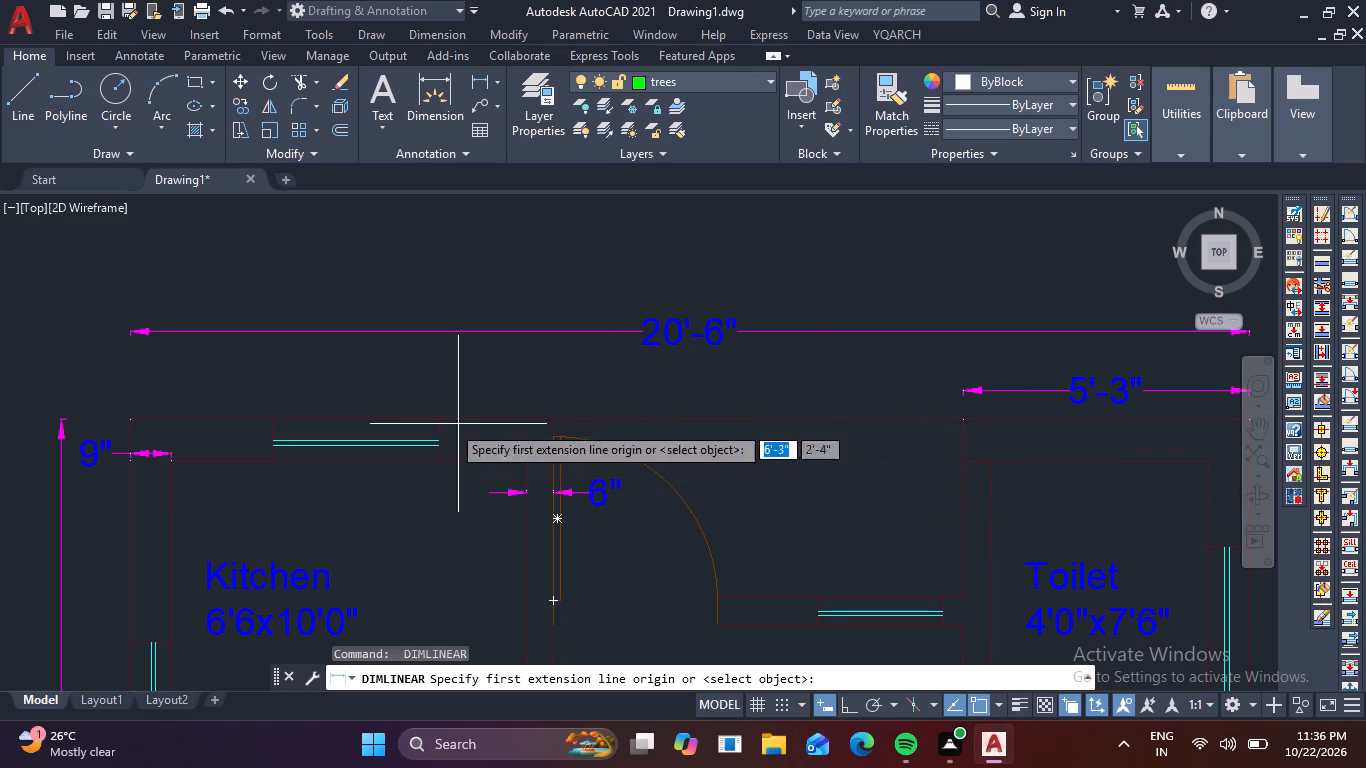
{"action": "left_click", "coordinate": [128, 424]}
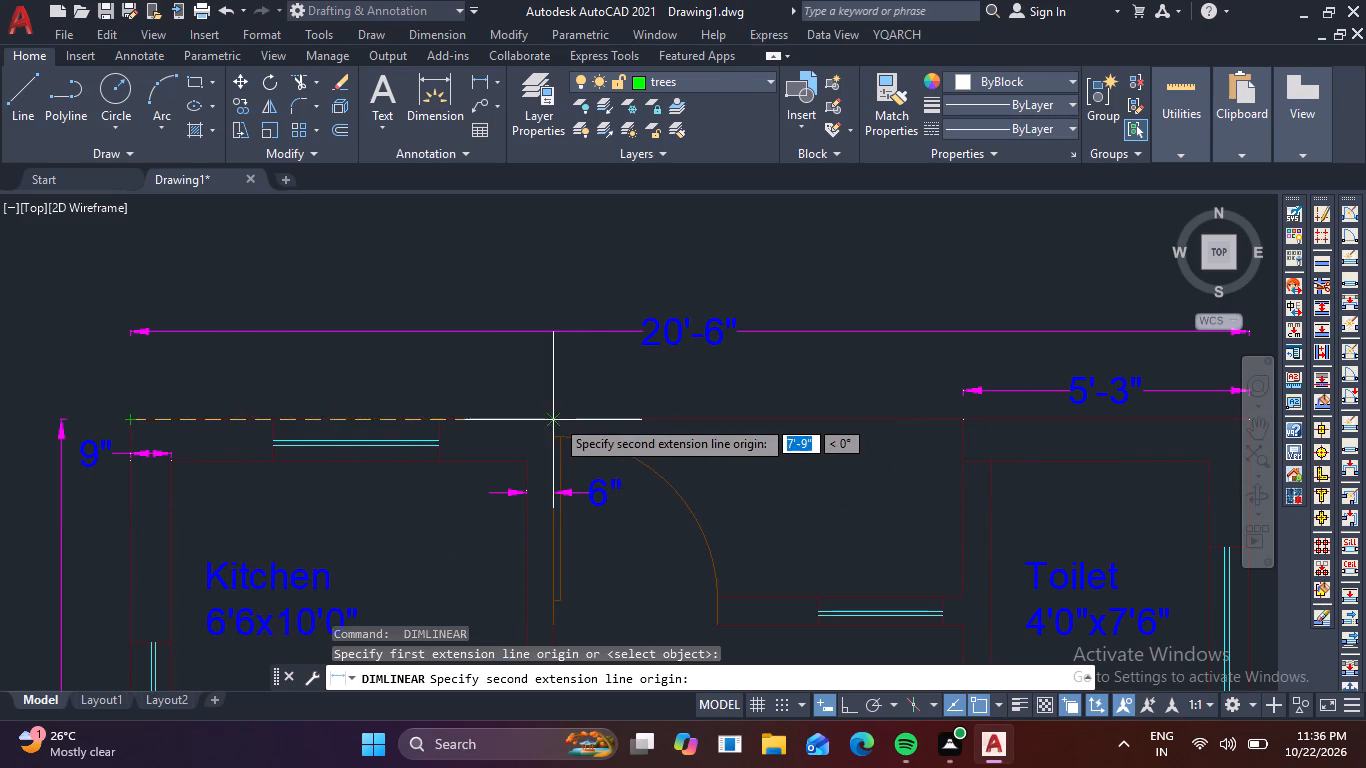
{"action": "left_click", "coordinate": [555, 418]}
{"action": "left_click", "coordinate": [578, 378]}
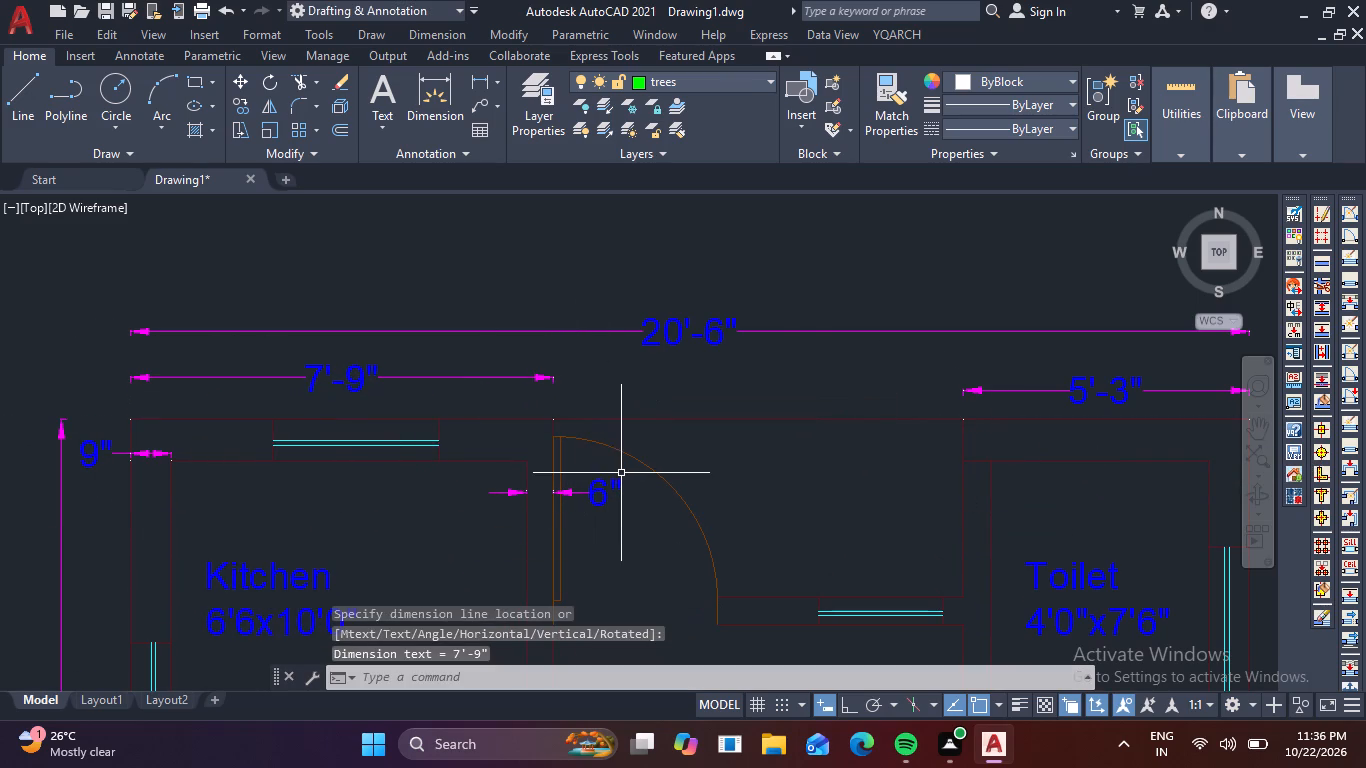
Add a vertical linear dimension for the kitchen's inner length, placed inside the room along its left wall.
{"action": "key", "text": "space"}
{"action": "scroll", "coordinate": [882, 385], "scroll_direction": "down", "scroll_amount": 1}
{"action": "middle_click_drag", "start_coordinate": [877, 475], "coordinate": [808, 381]}
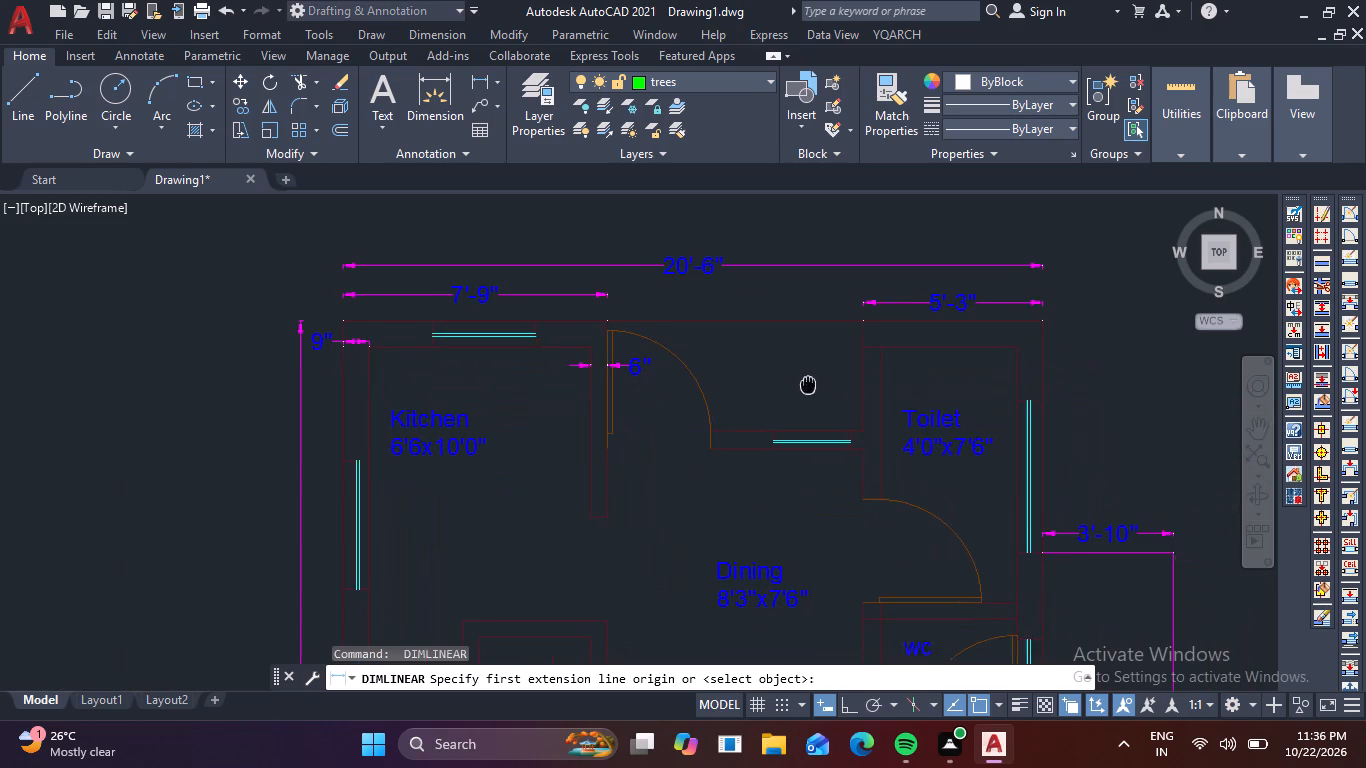
{"action": "middle_click_drag", "start_coordinate": [808, 381], "coordinate": [809, 376]}
{"action": "middle_click_drag", "start_coordinate": [569, 413], "coordinate": [609, 317]}
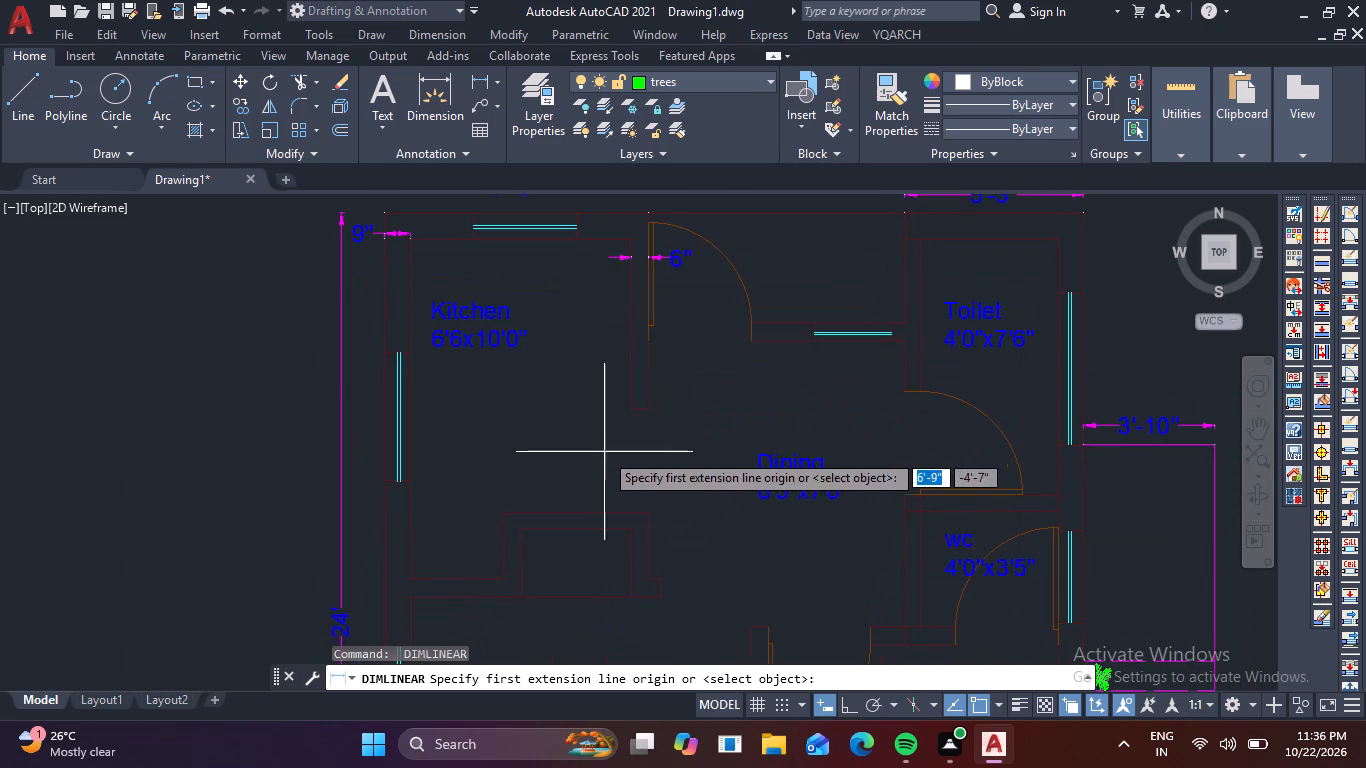
{"action": "left_click", "coordinate": [466, 578]}
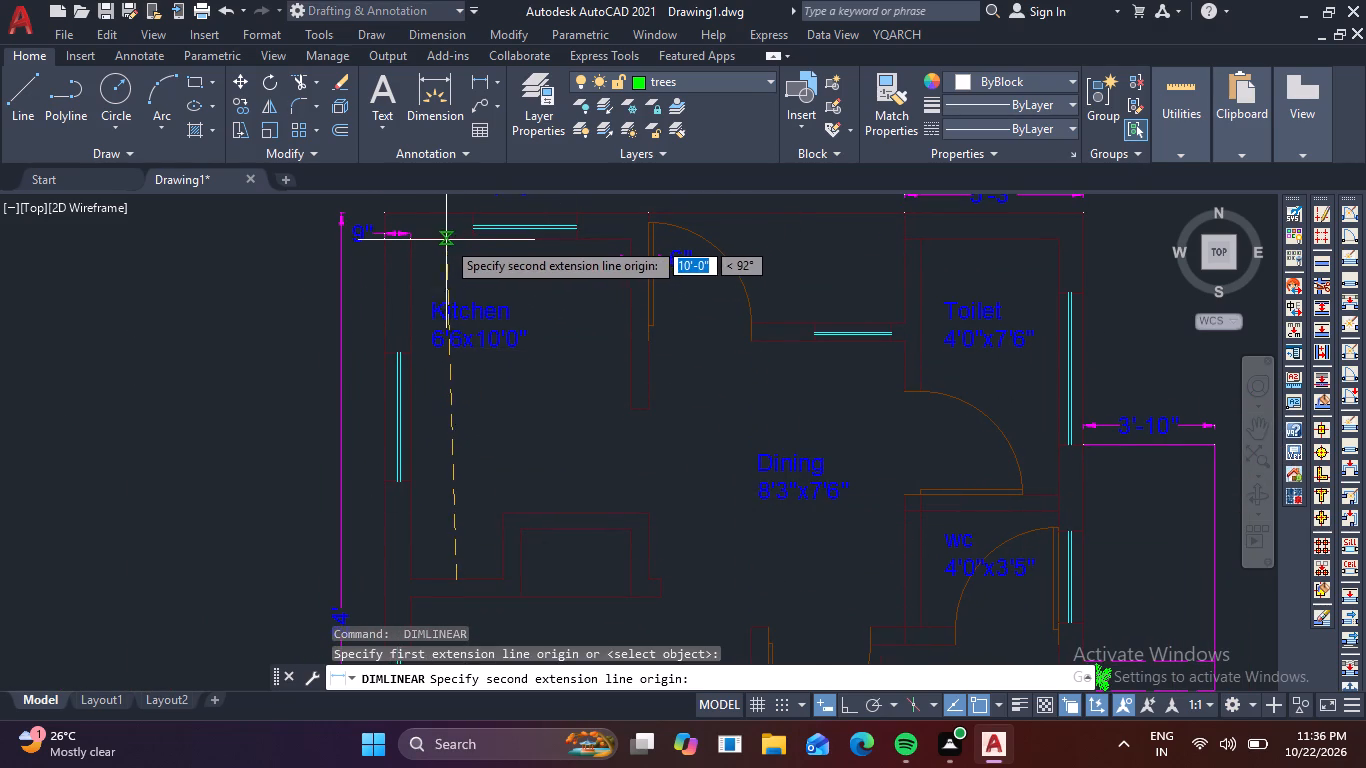
{"action": "left_click", "coordinate": [449, 240]}
{"action": "left_click", "coordinate": [425, 254]}
Add a horizontal linear dimension for the kitchen's inner width, placed inside the room above its label.
{"action": "key", "text": "space"}
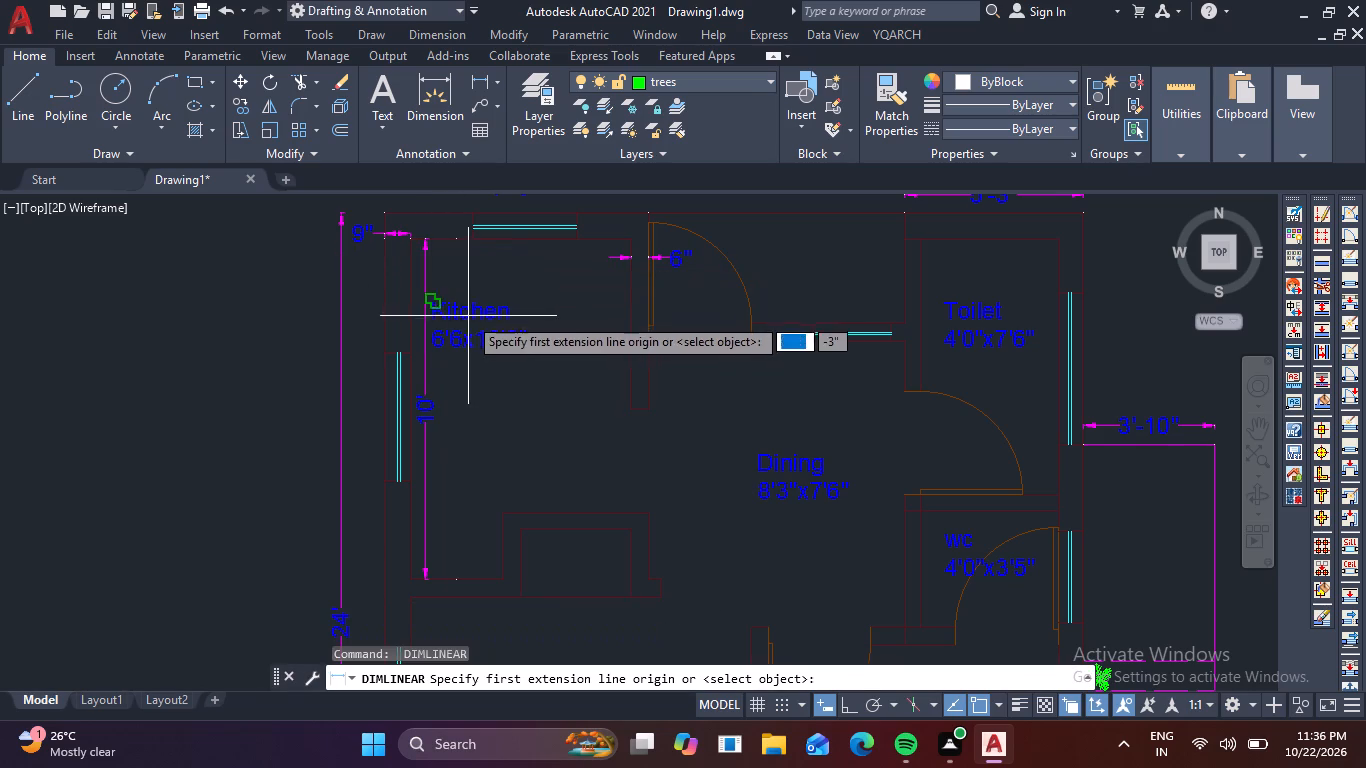
{"action": "left_click", "coordinate": [411, 271]}
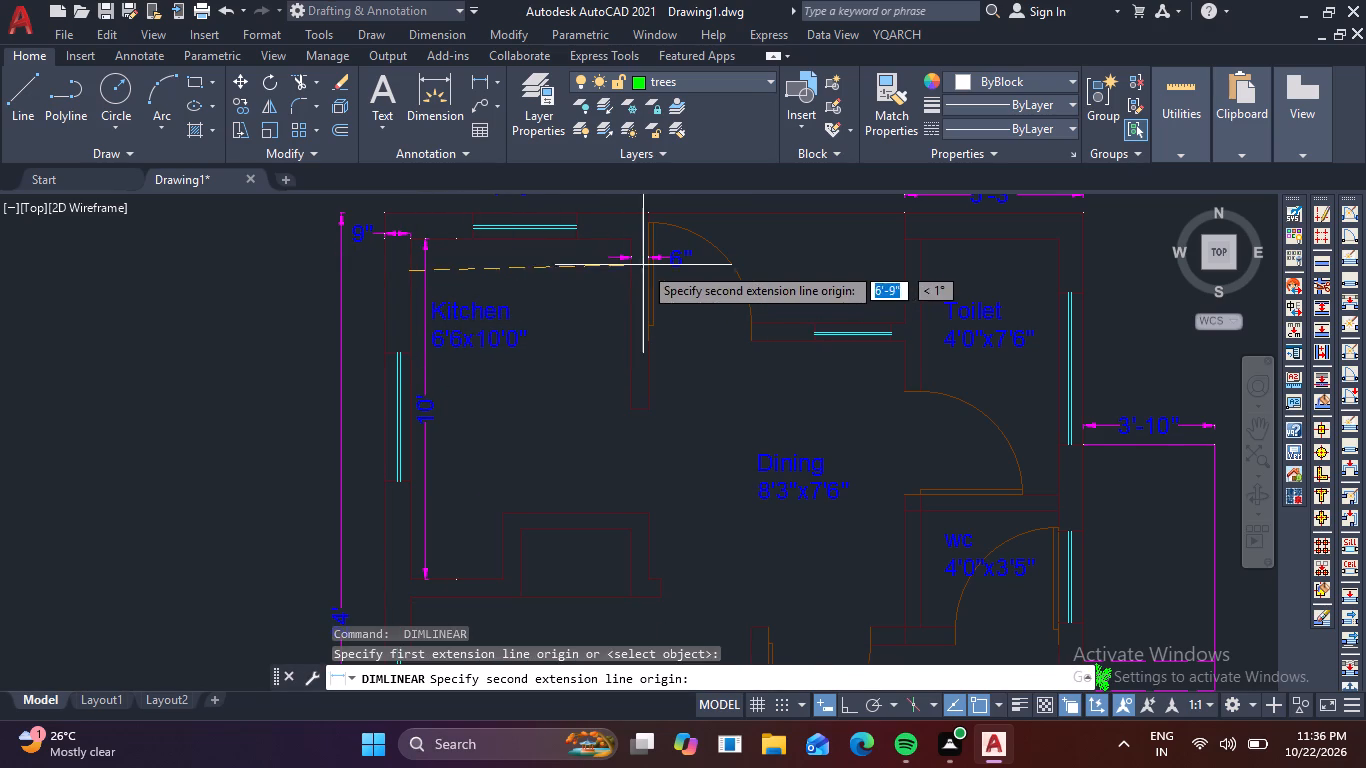
{"action": "left_click", "coordinate": [630, 264]}
{"action": "left_click", "coordinate": [622, 270]}
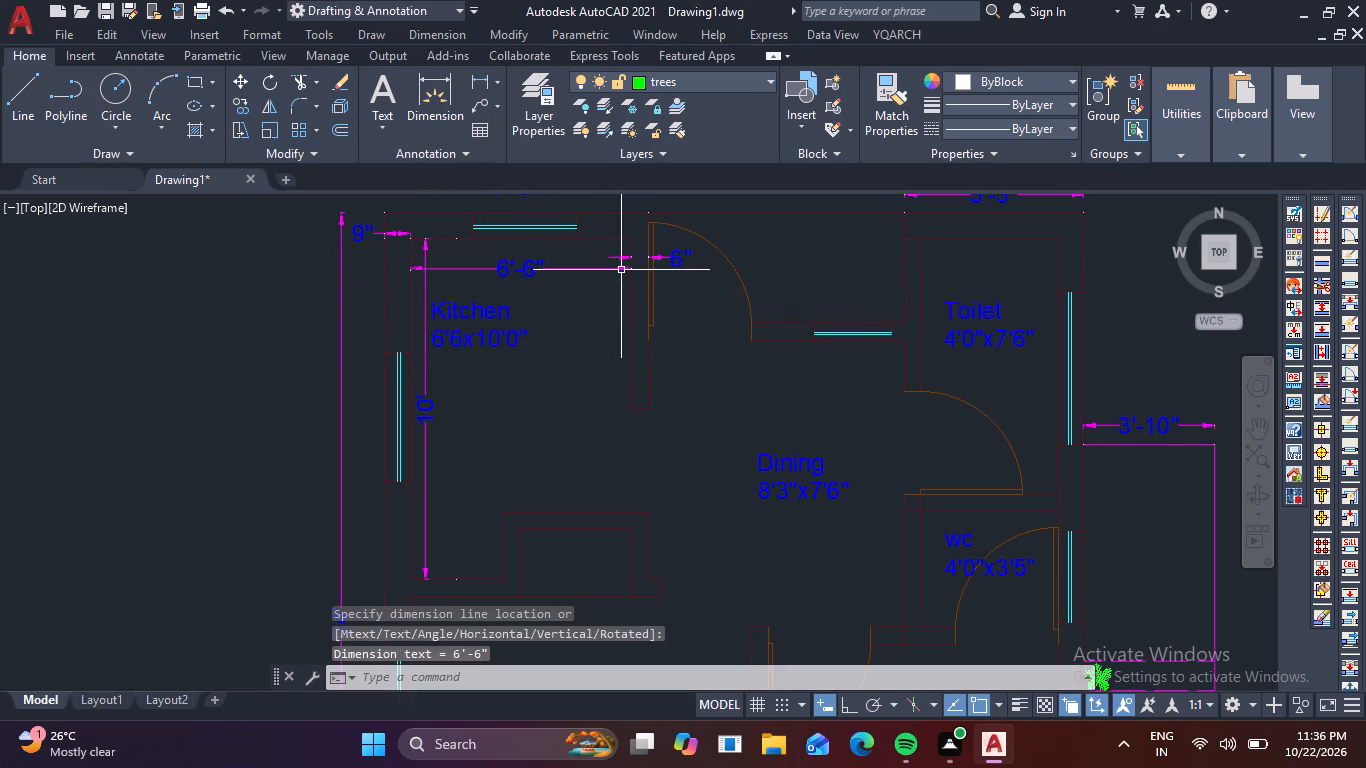
Add a horizontal linear dimension across the entrance recess, from the kitchen partition's door-side face to the toilet's outer wall face, near the plan's upper edge.
{"action": "scroll", "coordinate": [668, 387], "scroll_direction": "down", "scroll_amount": 1}
{"action": "middle_click_drag", "start_coordinate": [656, 449], "coordinate": [545, 453]}
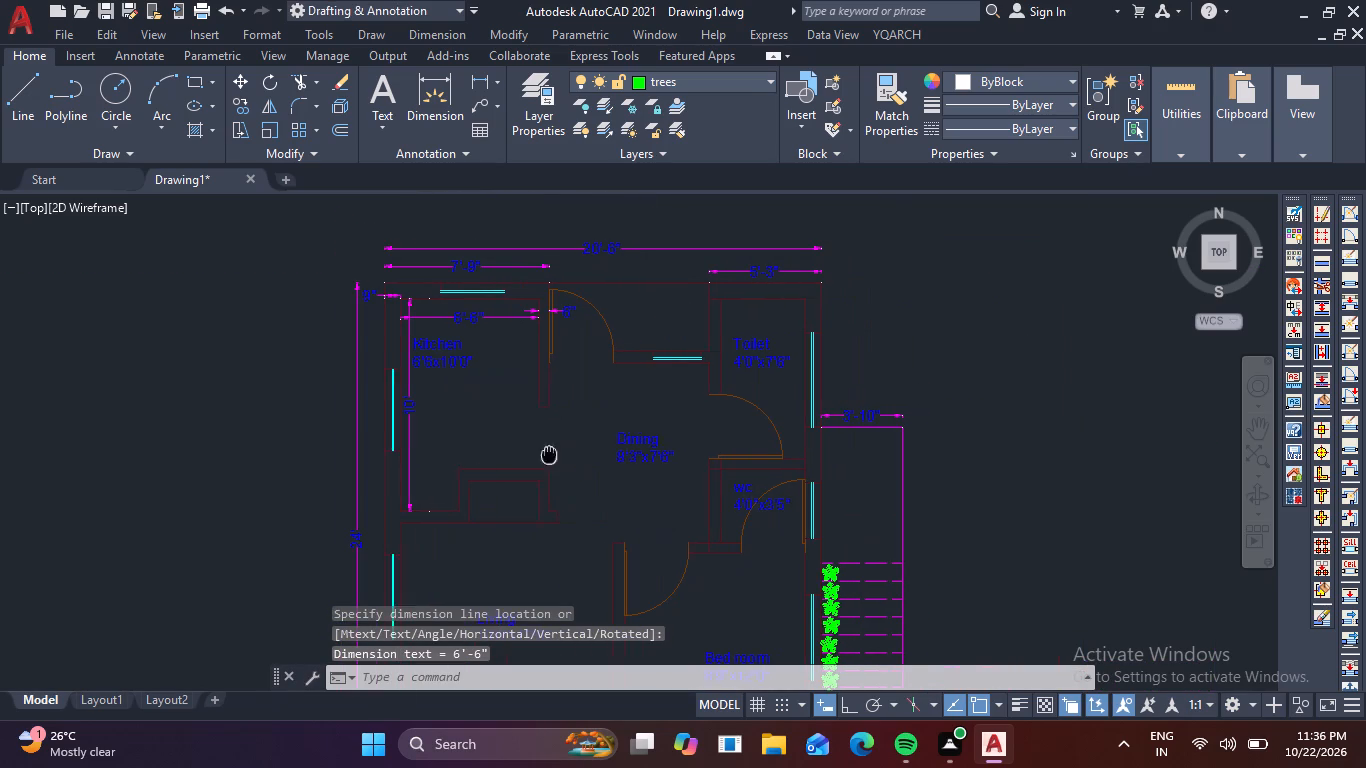
{"action": "middle_click_drag", "start_coordinate": [545, 453], "coordinate": [542, 453]}
{"action": "key", "text": "space"}
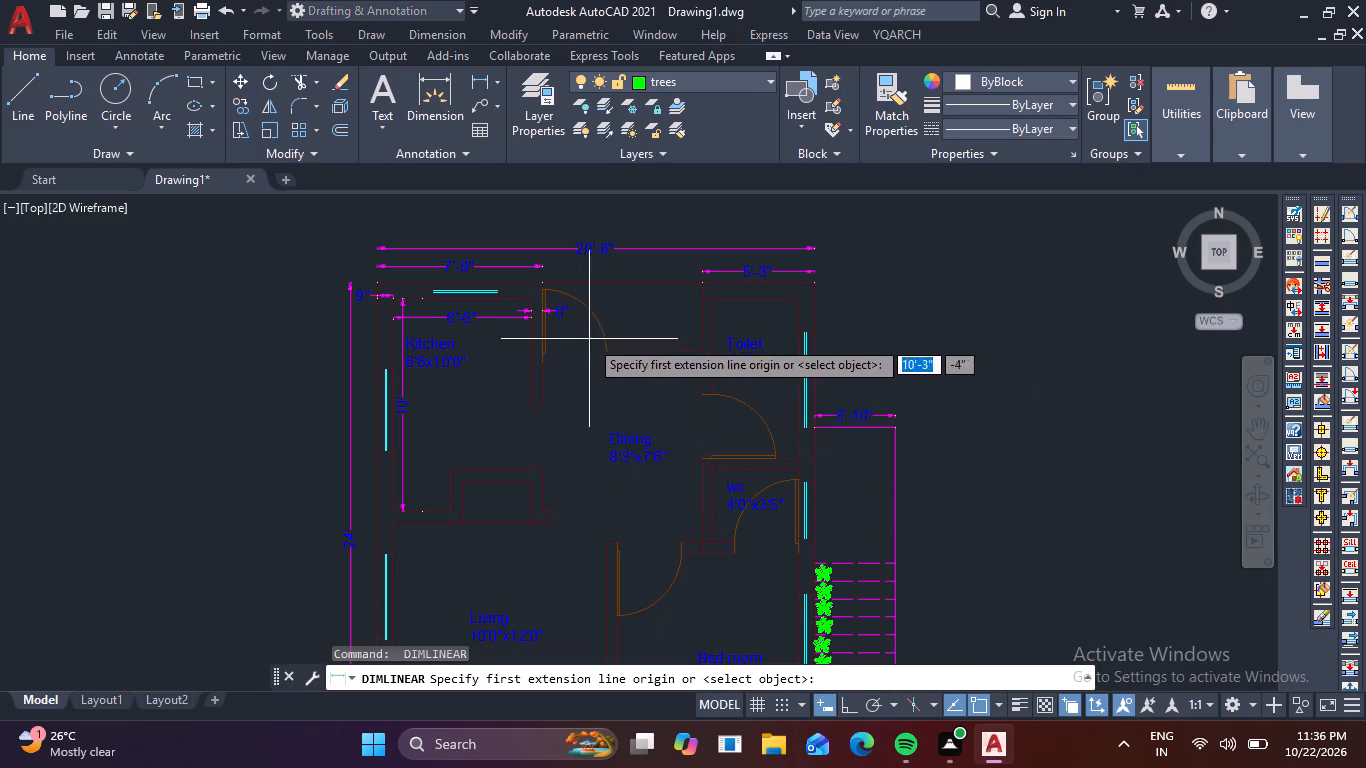
{"action": "scroll", "coordinate": [582, 308], "scroll_direction": "up", "scroll_amount": 2}
{"action": "left_click", "coordinate": [465, 259]}
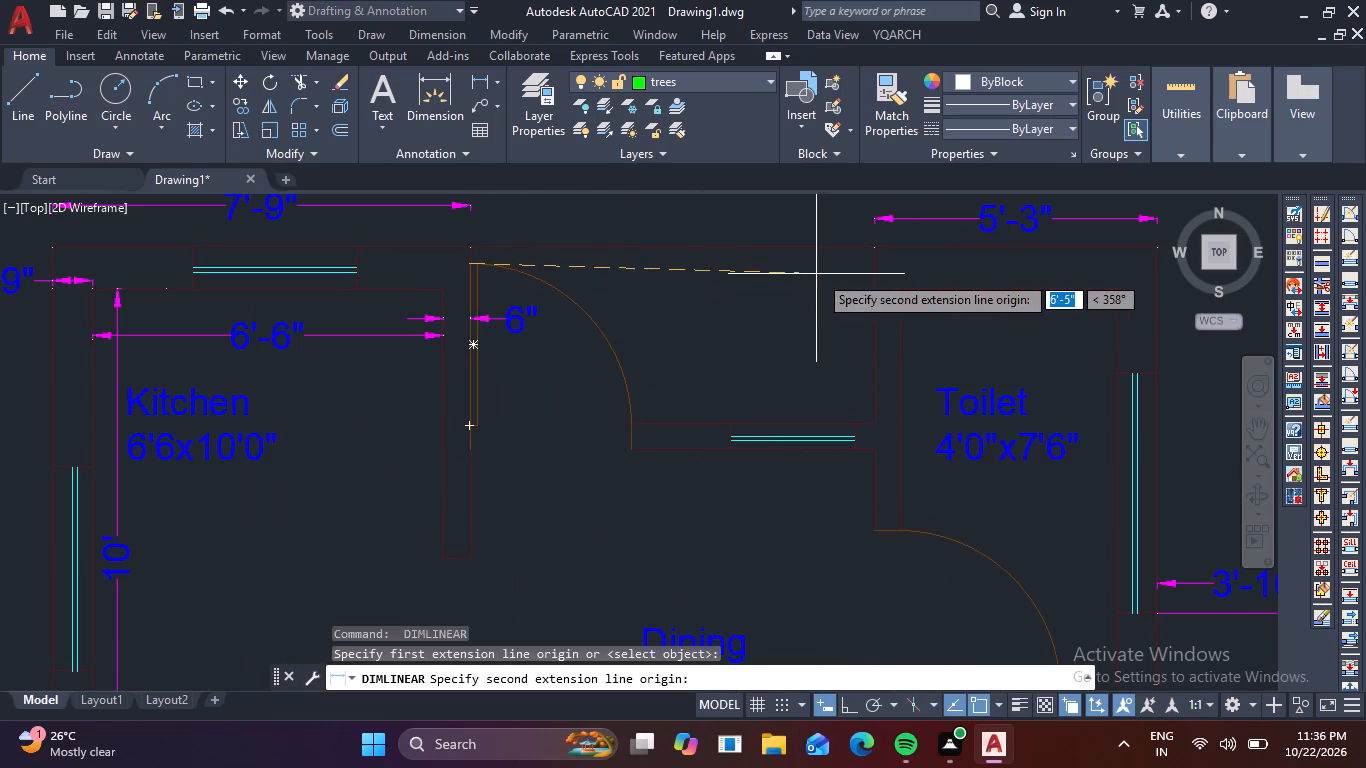
{"action": "left_click", "coordinate": [882, 264]}
{"action": "left_click", "coordinate": [868, 268]}
Add a vertical linear dimension for the entrance recess's depth, from the dining window wall's outer face to the plan's upper edge.
{"action": "key", "text": "space"}
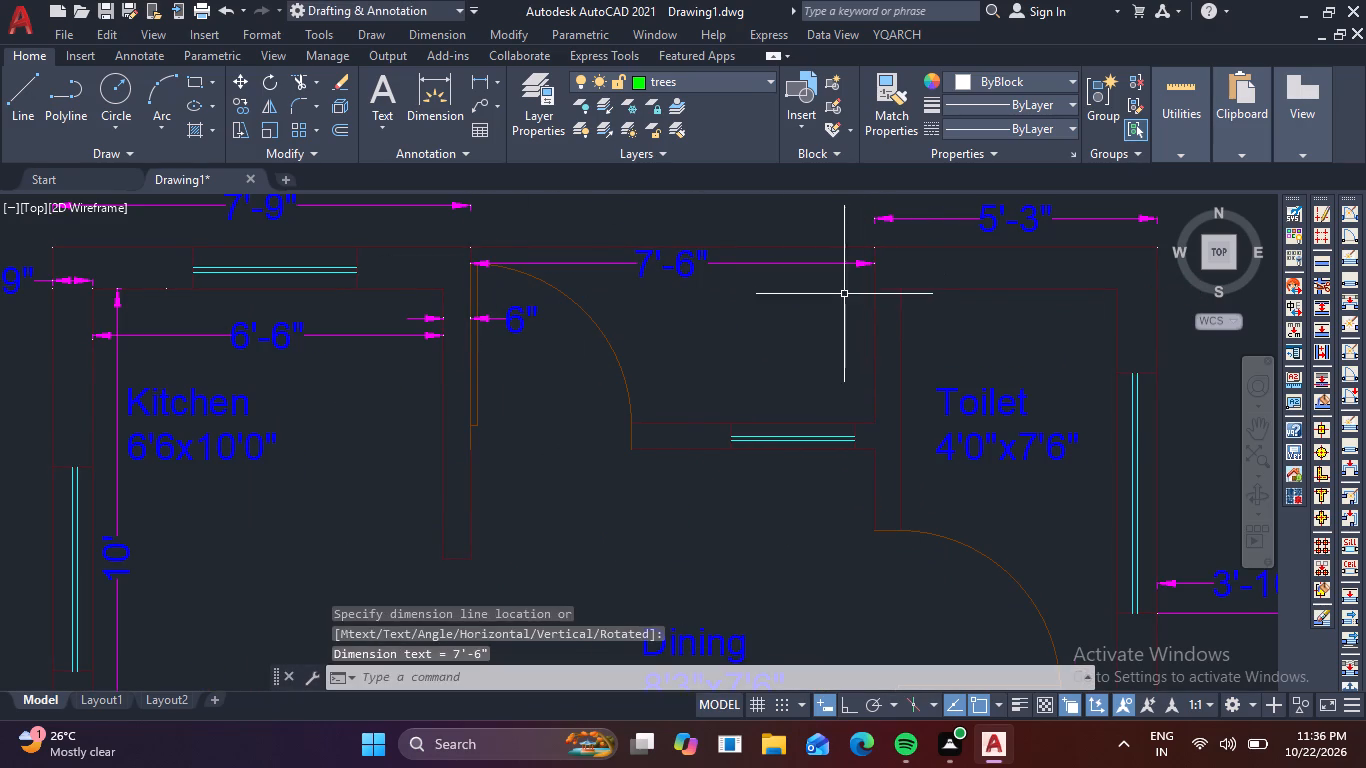
{"action": "left_click", "coordinate": [789, 422]}
{"action": "left_click", "coordinate": [788, 248]}
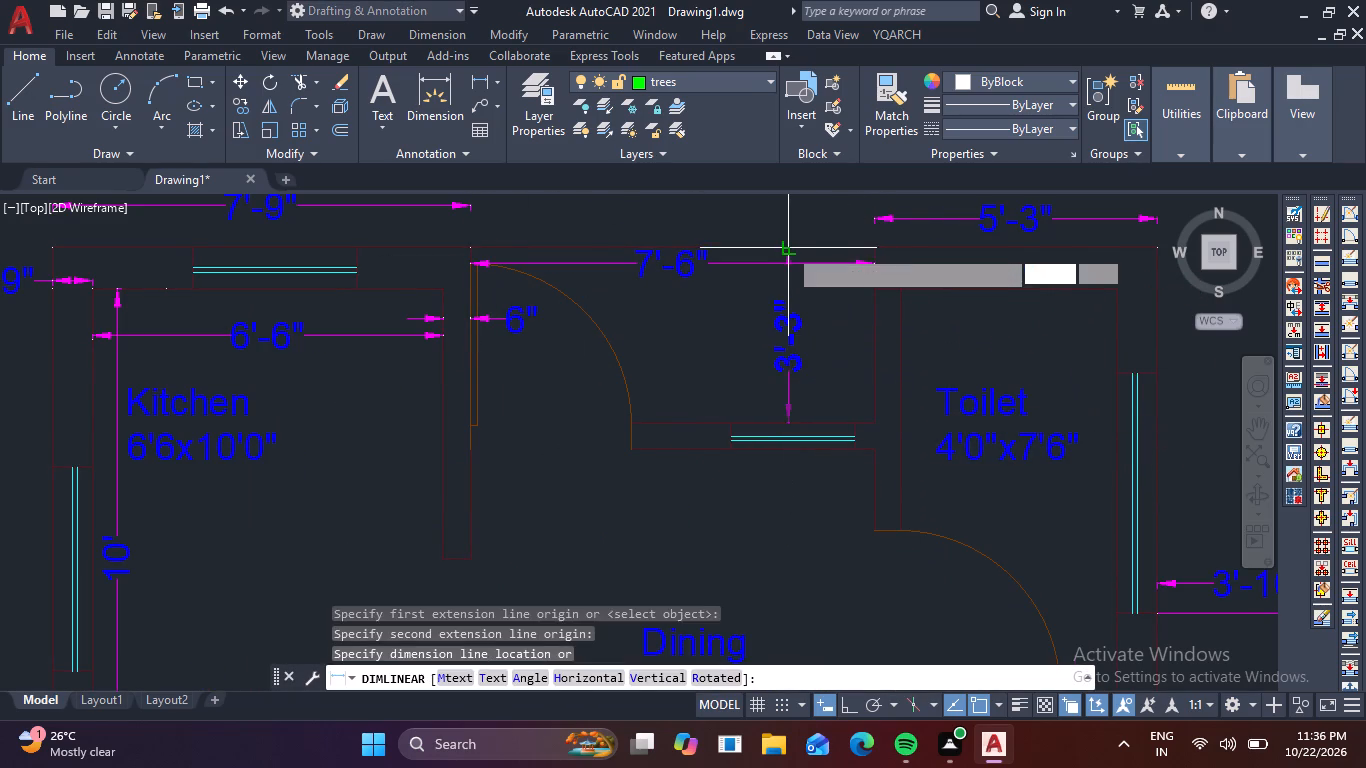
{"action": "left_click", "coordinate": [787, 254]}
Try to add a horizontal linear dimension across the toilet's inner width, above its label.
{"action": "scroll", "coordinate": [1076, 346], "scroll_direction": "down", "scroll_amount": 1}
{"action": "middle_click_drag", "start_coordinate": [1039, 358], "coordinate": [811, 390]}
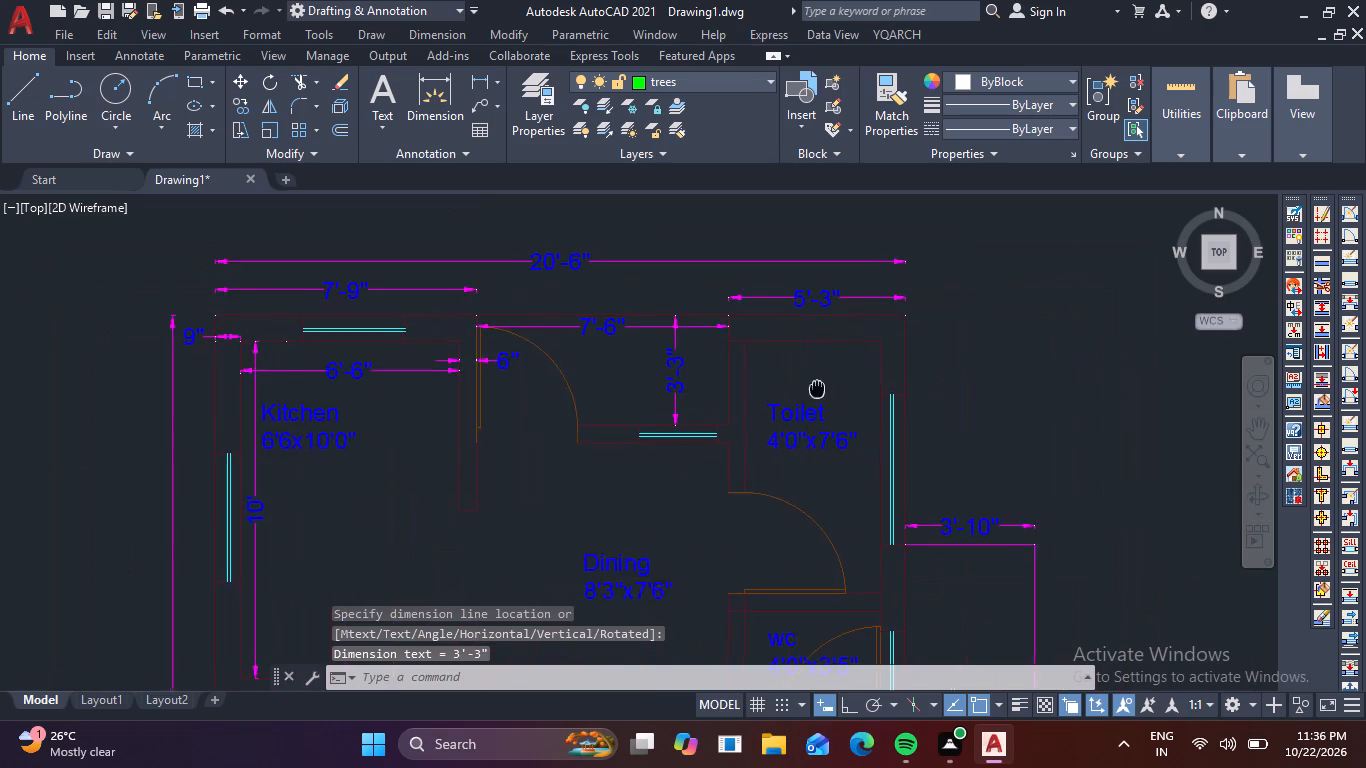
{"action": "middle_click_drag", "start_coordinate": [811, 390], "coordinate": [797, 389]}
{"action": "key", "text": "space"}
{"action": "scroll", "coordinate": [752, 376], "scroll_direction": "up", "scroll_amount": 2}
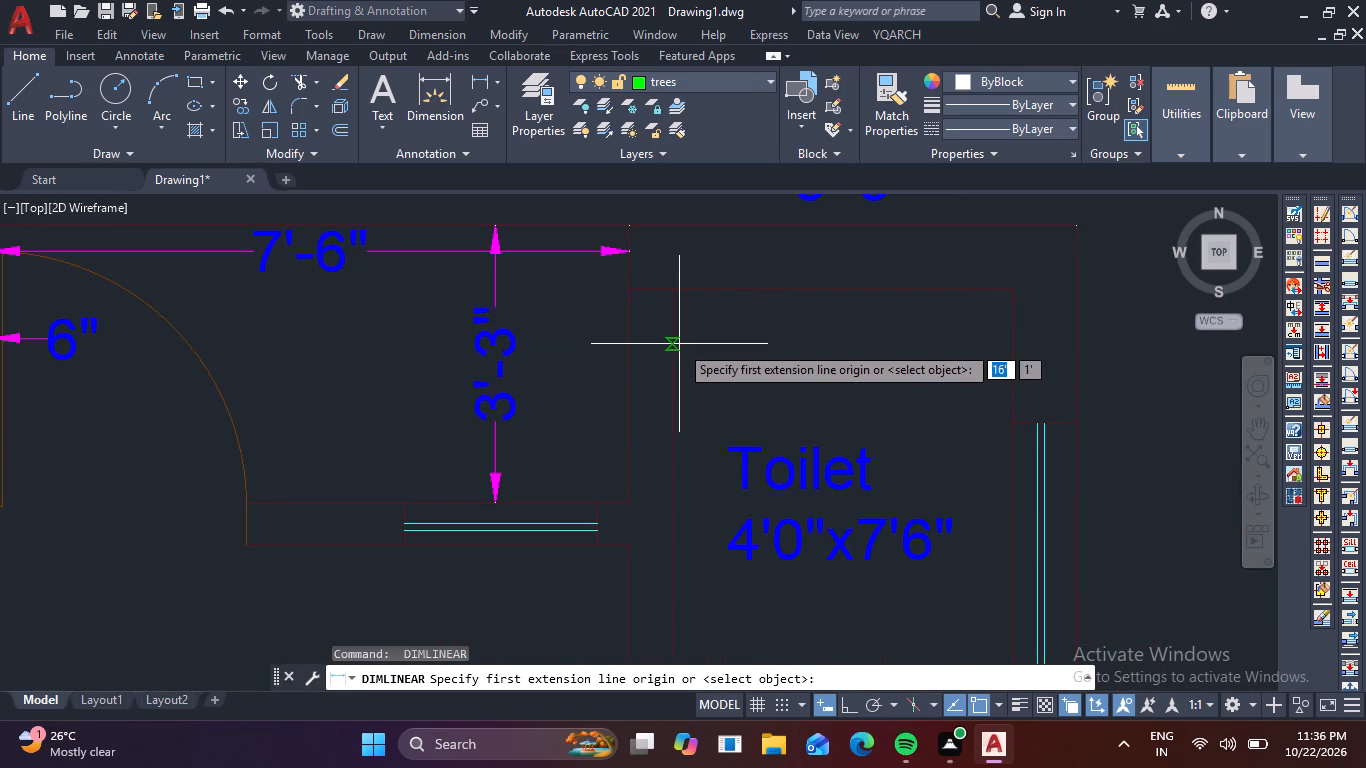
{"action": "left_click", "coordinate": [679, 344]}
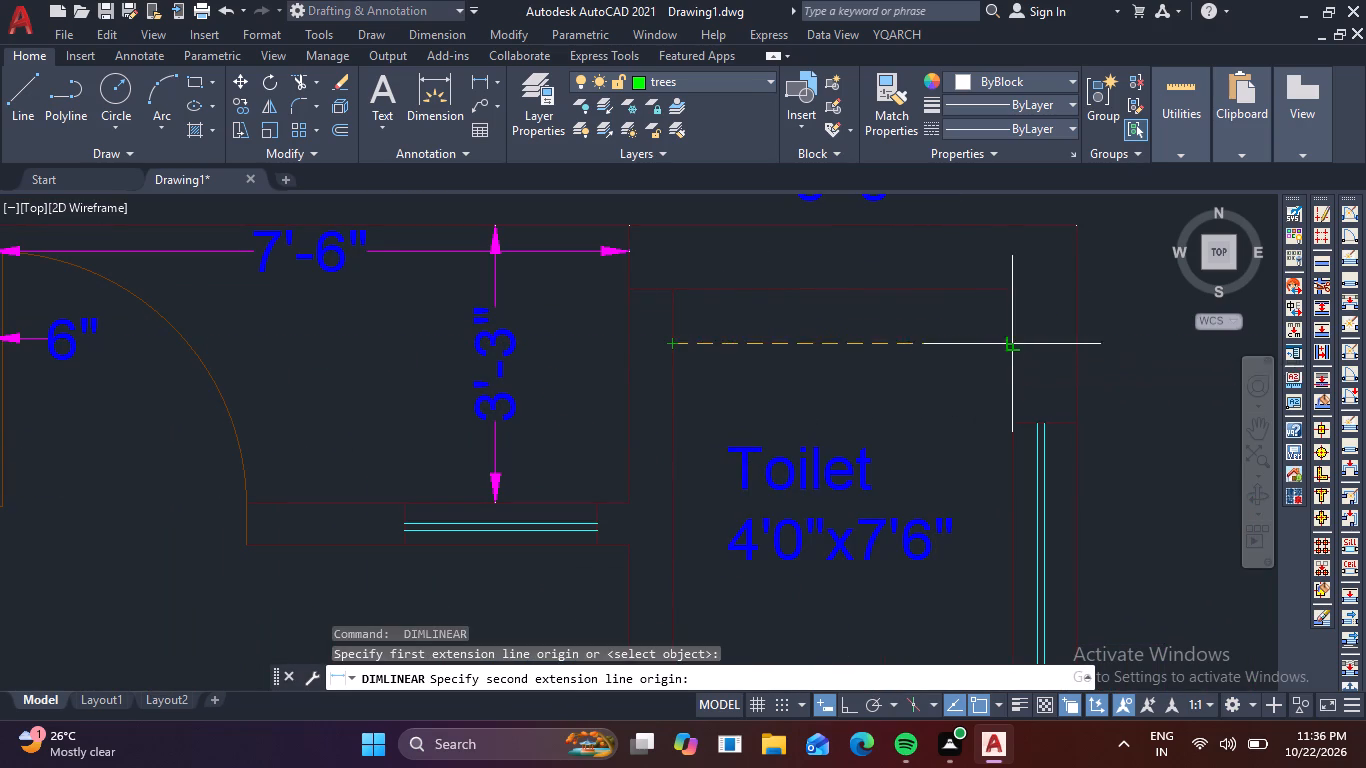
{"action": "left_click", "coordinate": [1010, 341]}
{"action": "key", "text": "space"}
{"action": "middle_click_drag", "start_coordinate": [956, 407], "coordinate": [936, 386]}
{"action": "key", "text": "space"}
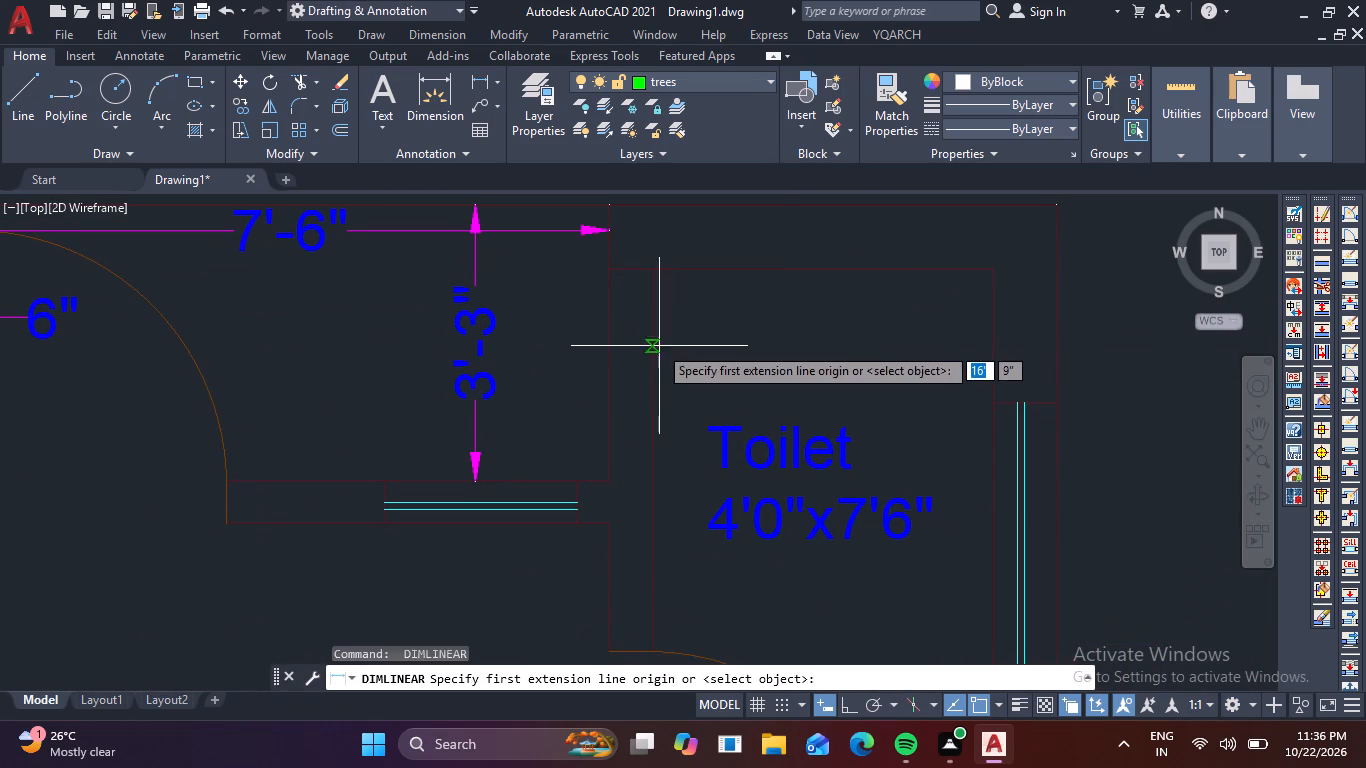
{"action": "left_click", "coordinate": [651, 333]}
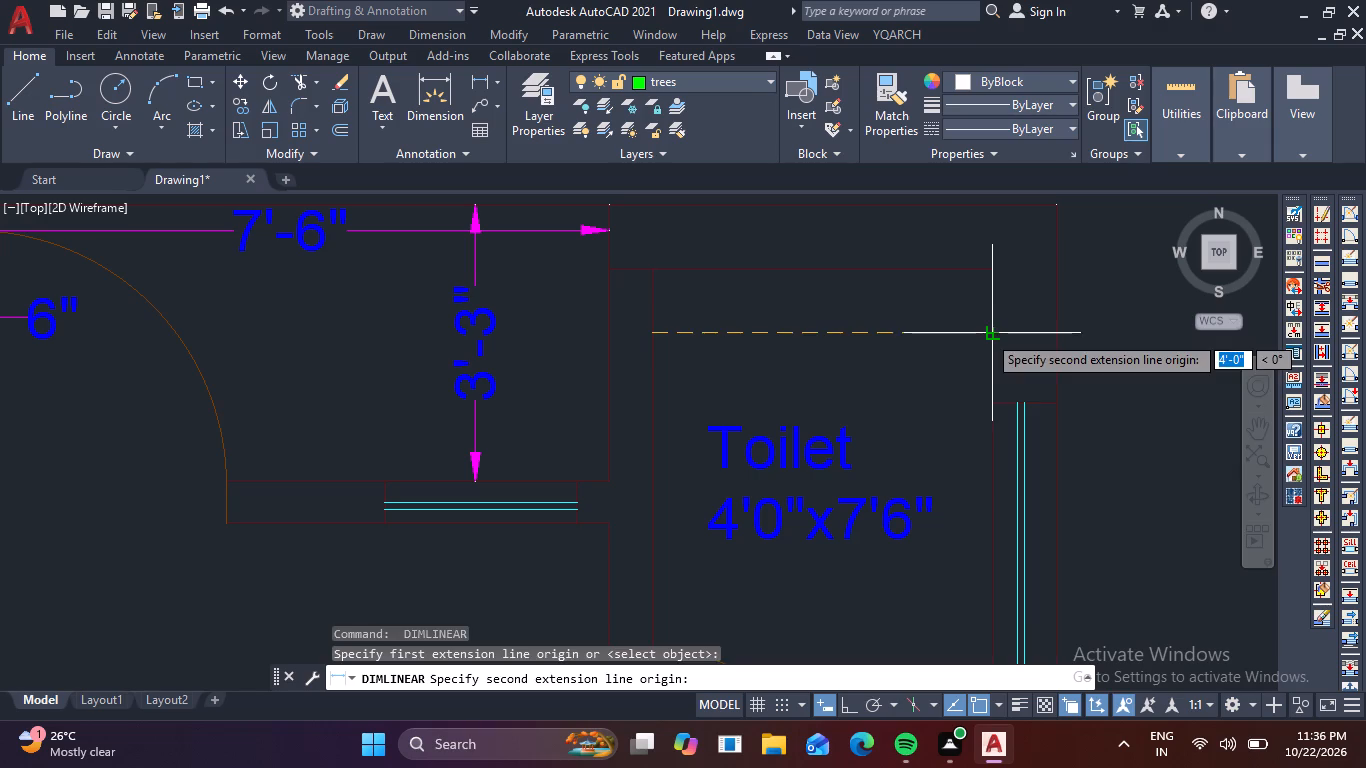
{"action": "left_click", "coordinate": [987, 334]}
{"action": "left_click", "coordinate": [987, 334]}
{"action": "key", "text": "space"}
Add a horizontal linear dimension for the toilet's inner width, placed inside the room above its label.
{"action": "key", "text": "space"}
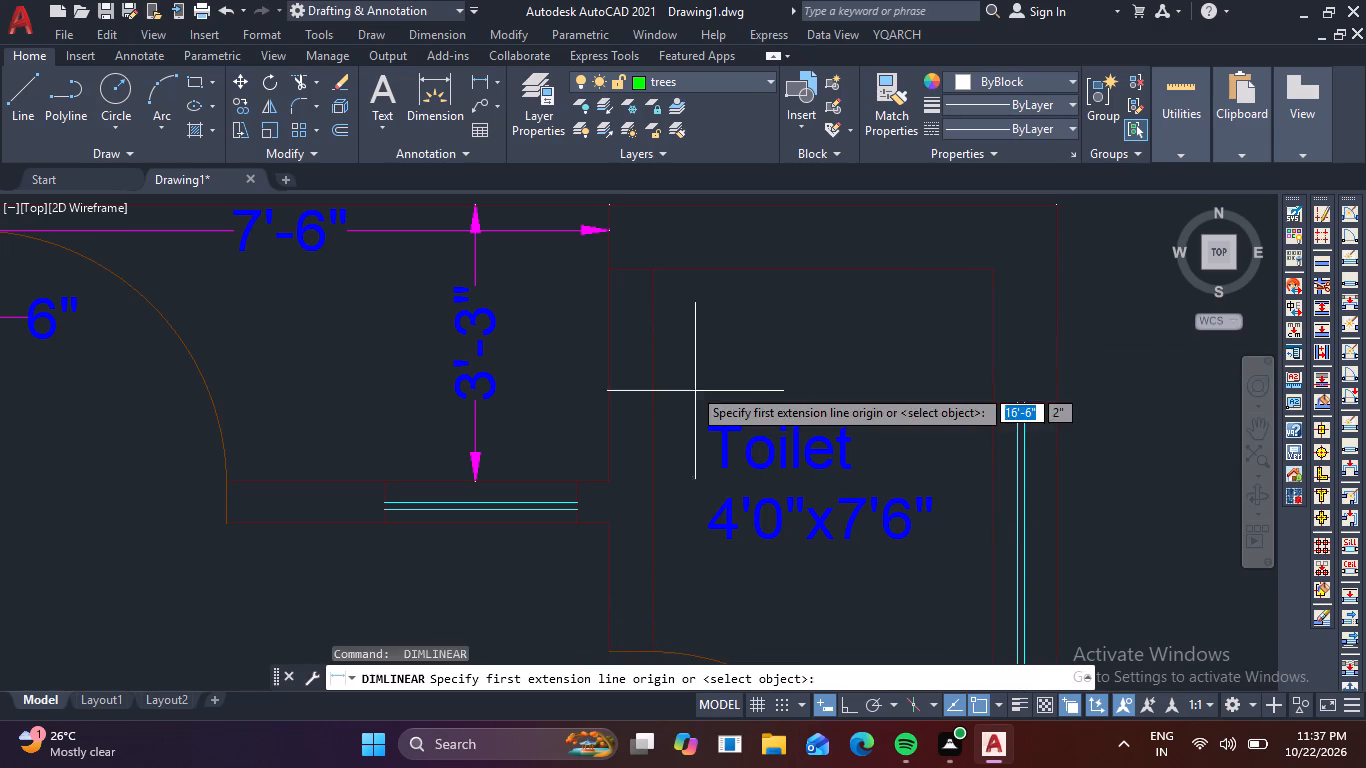
{"action": "left_click", "coordinate": [657, 350]}
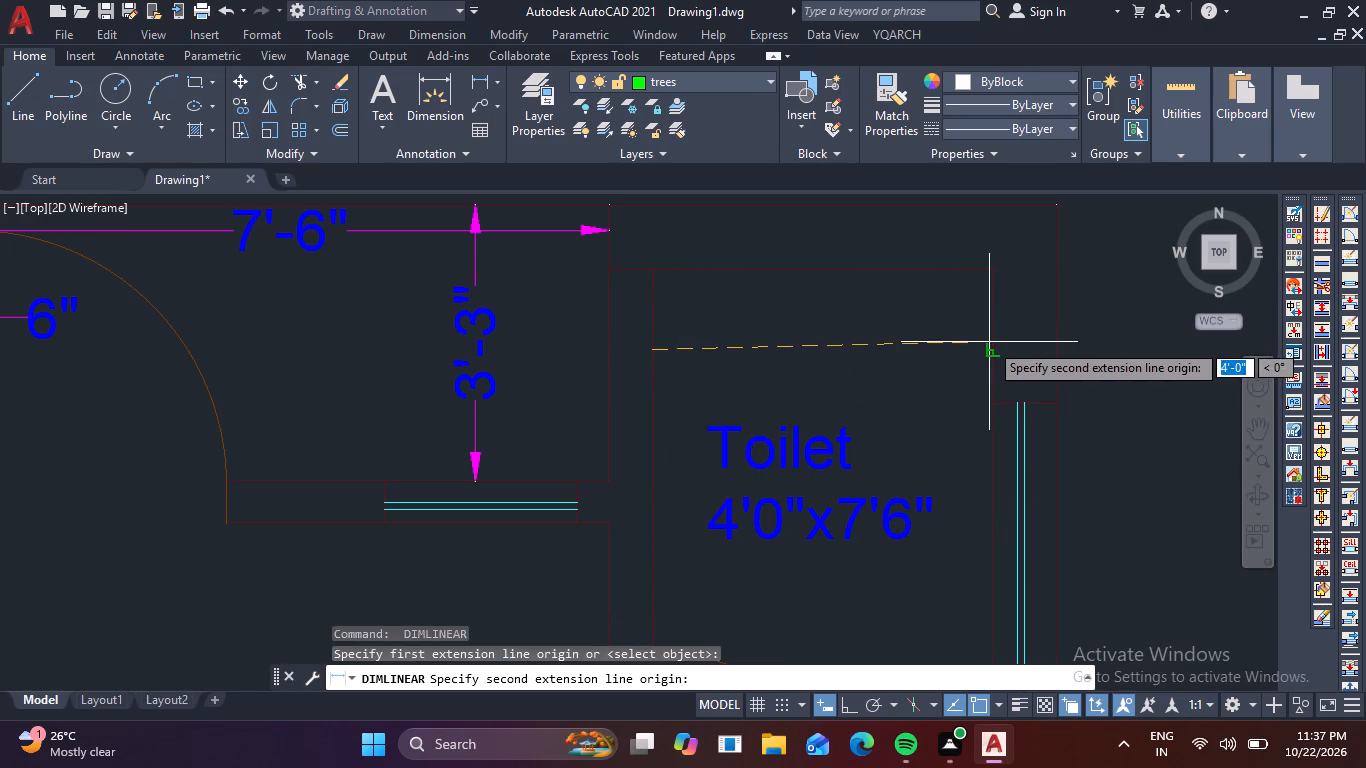
{"action": "left_click", "coordinate": [989, 342]}
{"action": "left_click", "coordinate": [988, 346]}
Add a vertical linear dimension for the toilet's inner length, placed inside the room near its right wall.
{"action": "key", "text": "space"}
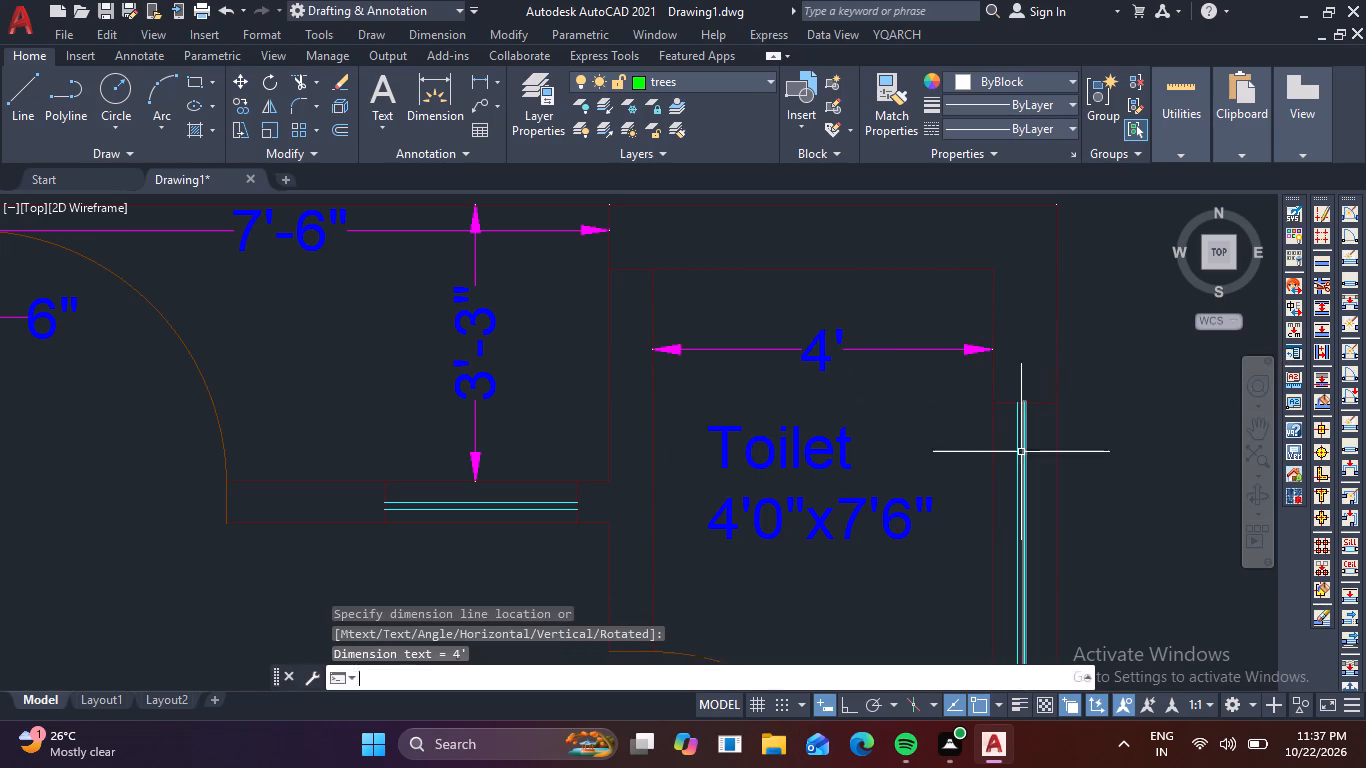
{"action": "middle_click_drag", "start_coordinate": [957, 480], "coordinate": [915, 409]}
{"action": "scroll", "coordinate": [920, 493], "scroll_direction": "down", "scroll_amount": 2}
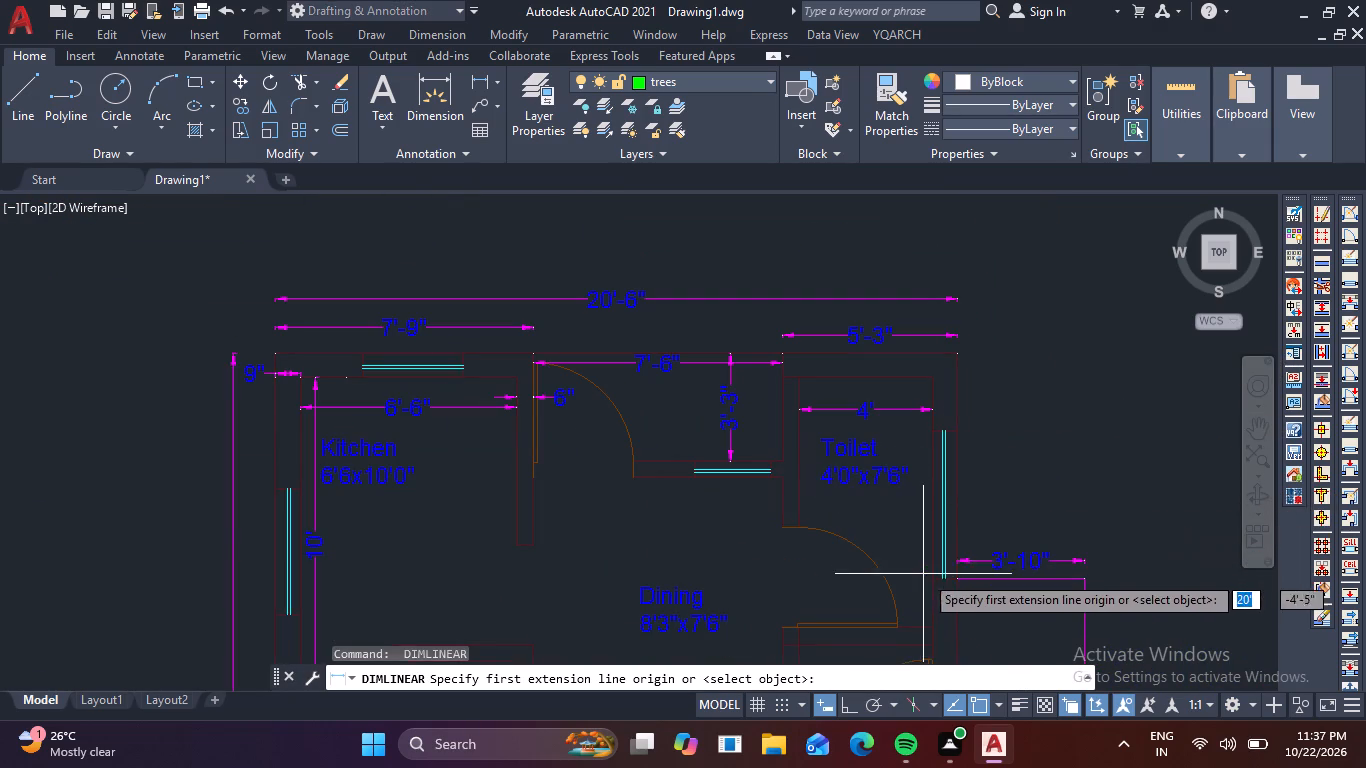
{"action": "left_click", "coordinate": [918, 623]}
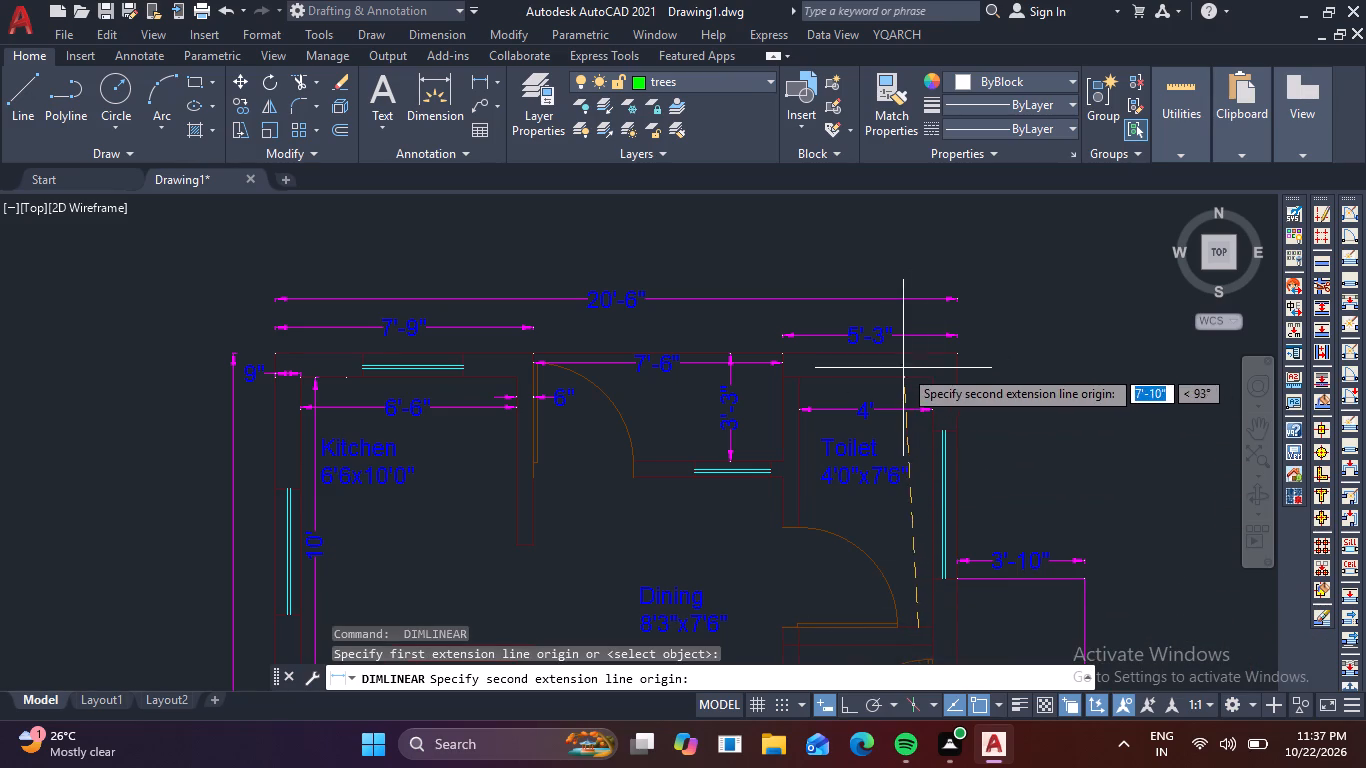
{"action": "left_click", "coordinate": [904, 376]}
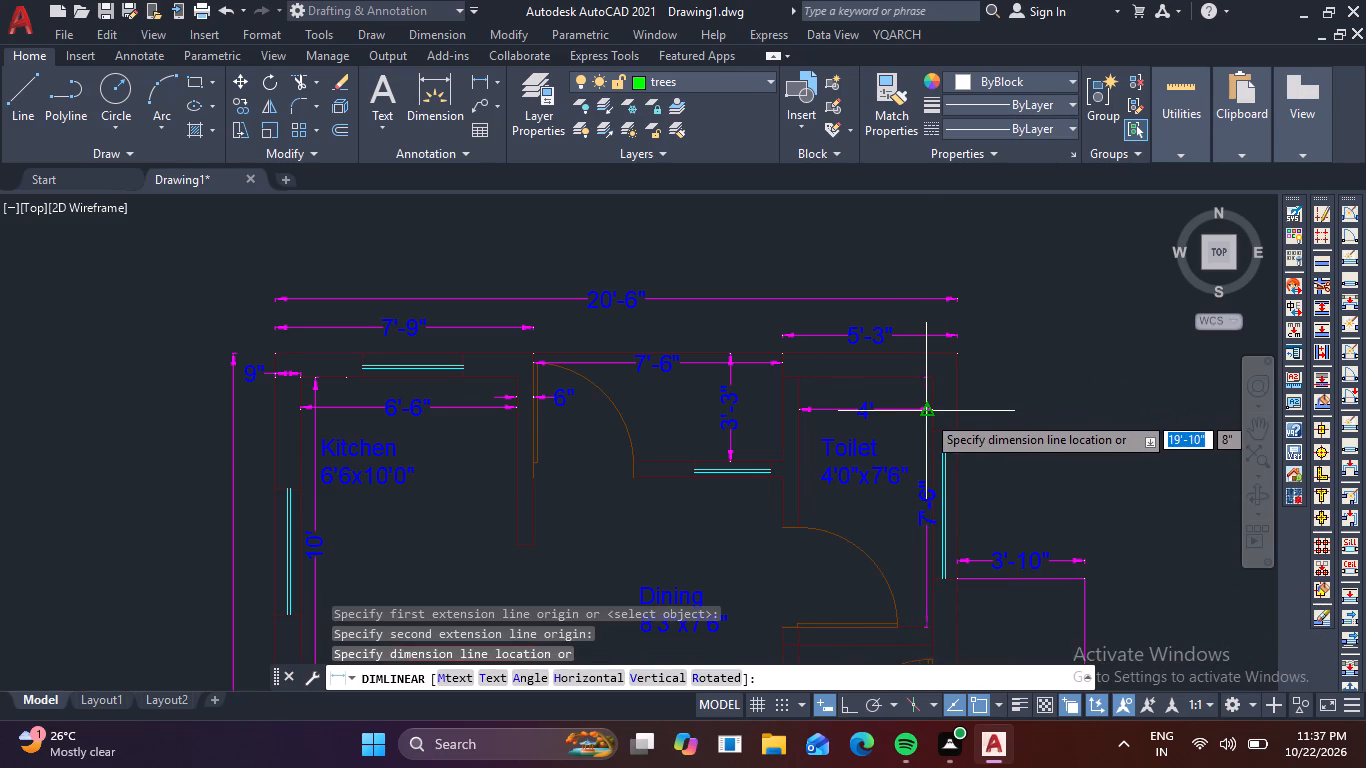
{"action": "left_click", "coordinate": [906, 455]}
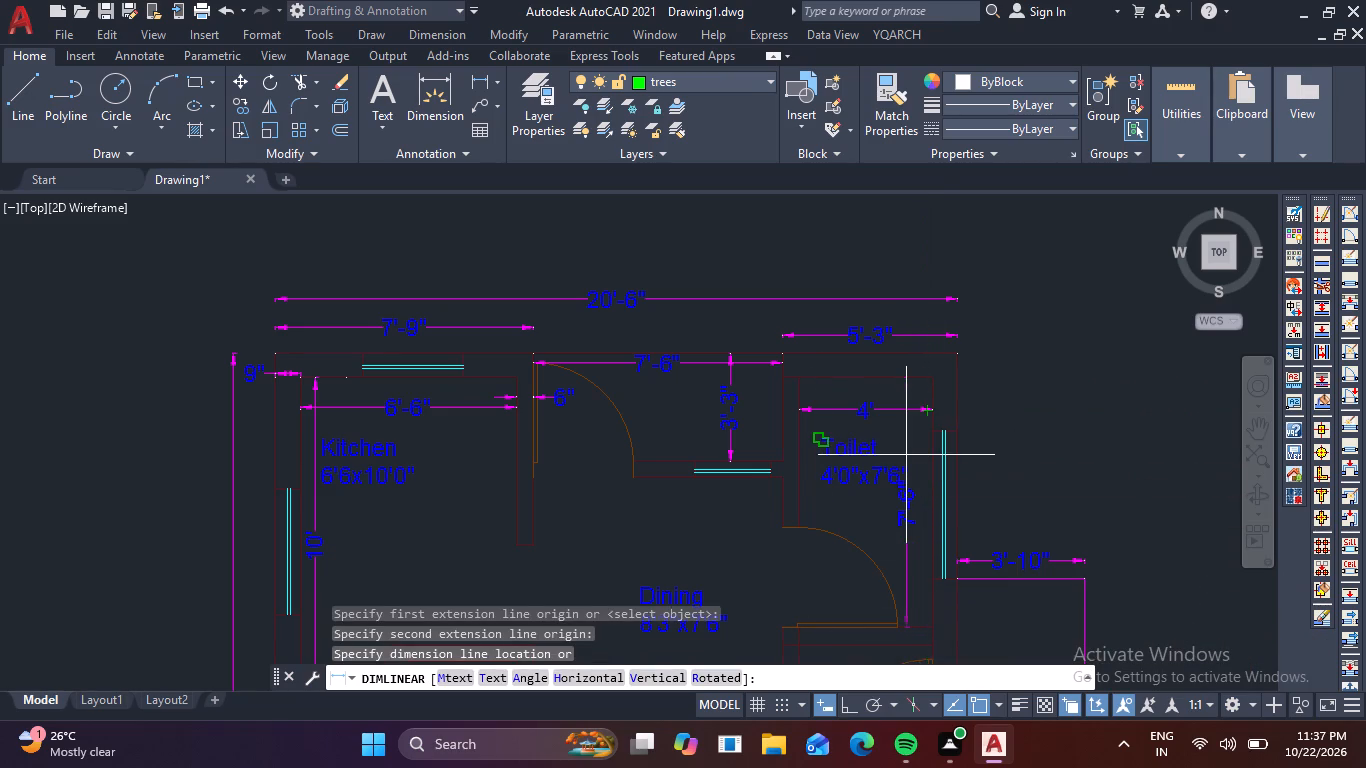
Add a vertical linear dimension for the bedroom's inner length, from the WC wall to the lower outer wall, placed beside the room label.
{"action": "middle_click_drag", "start_coordinate": [930, 500], "coordinate": [876, 361]}
{"action": "middle_click_drag", "start_coordinate": [812, 475], "coordinate": [790, 357]}
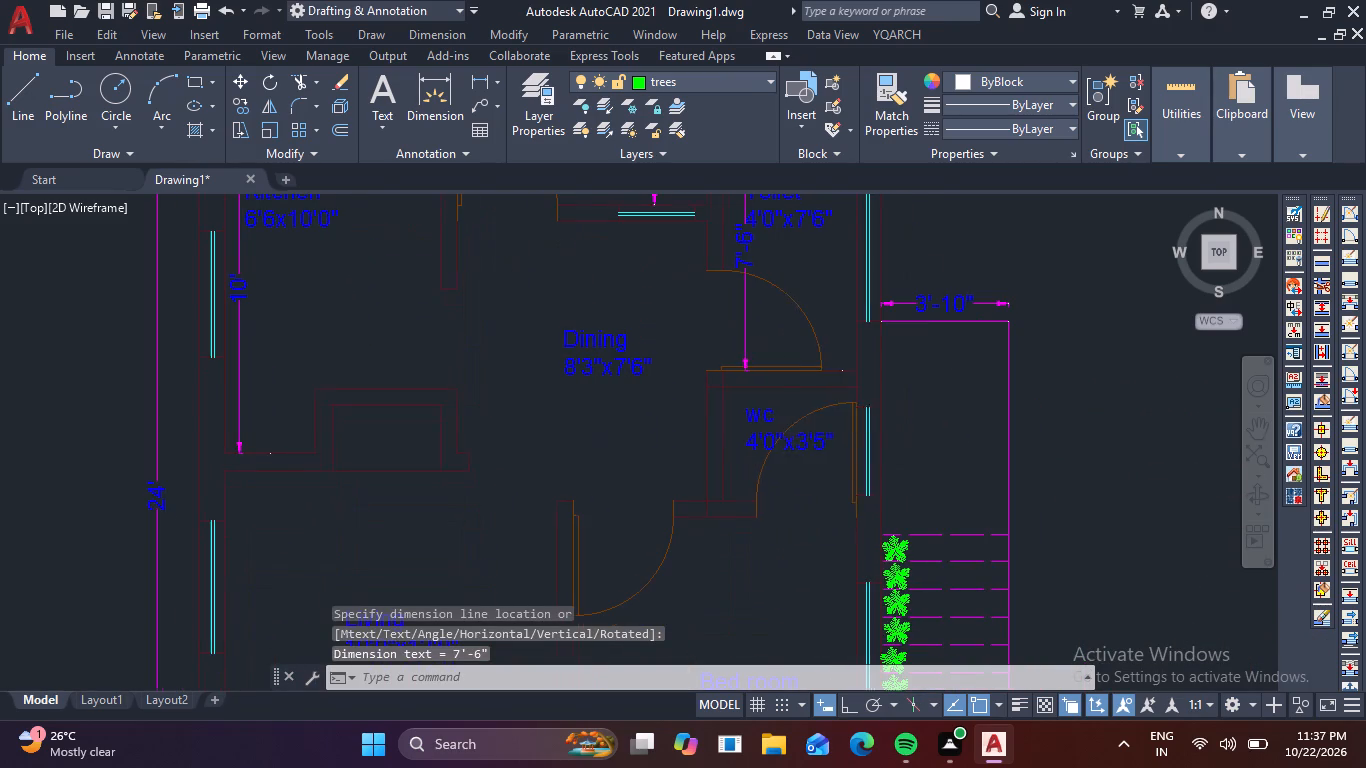
{"action": "key", "text": "space"}
{"action": "middle_click_drag", "start_coordinate": [833, 507], "coordinate": [789, 381]}
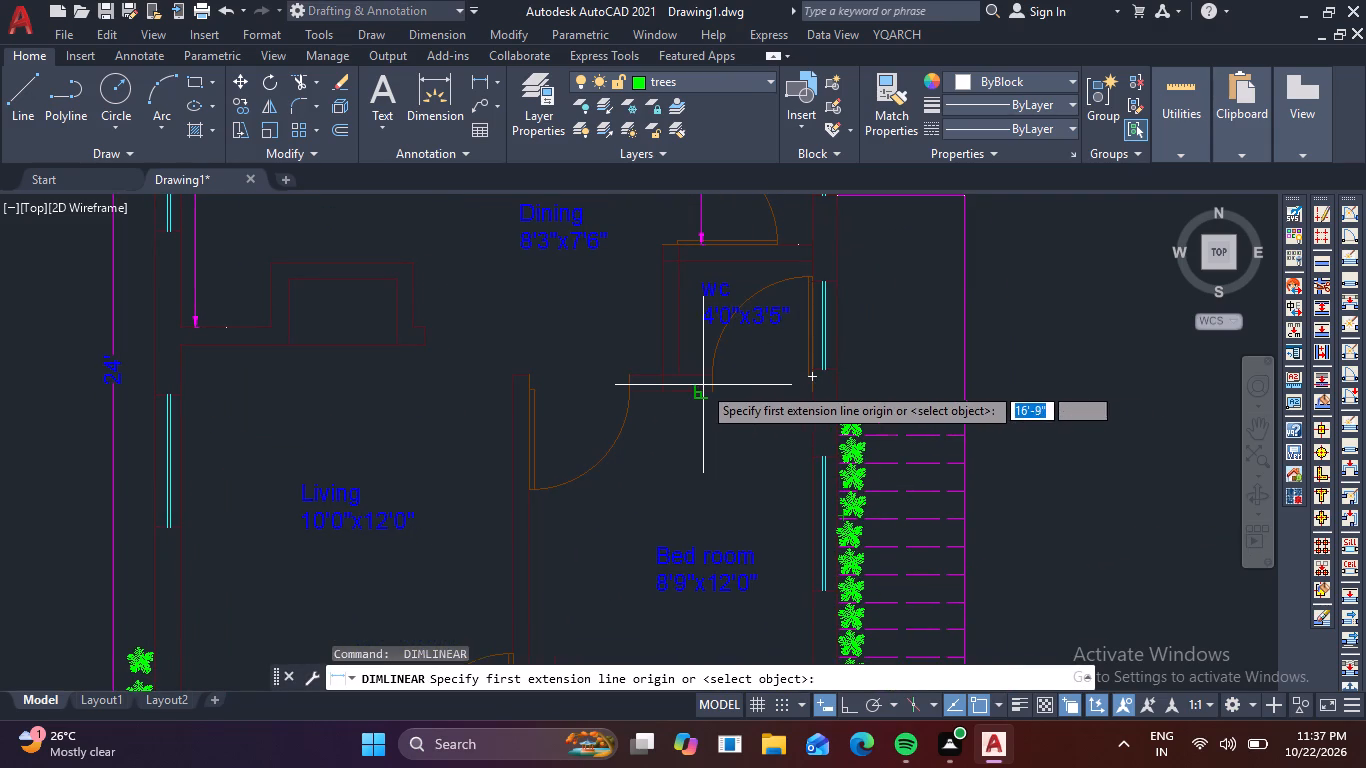
{"action": "left_click", "coordinate": [703, 398]}
{"action": "middle_click_drag", "start_coordinate": [763, 532], "coordinate": [699, 405]}
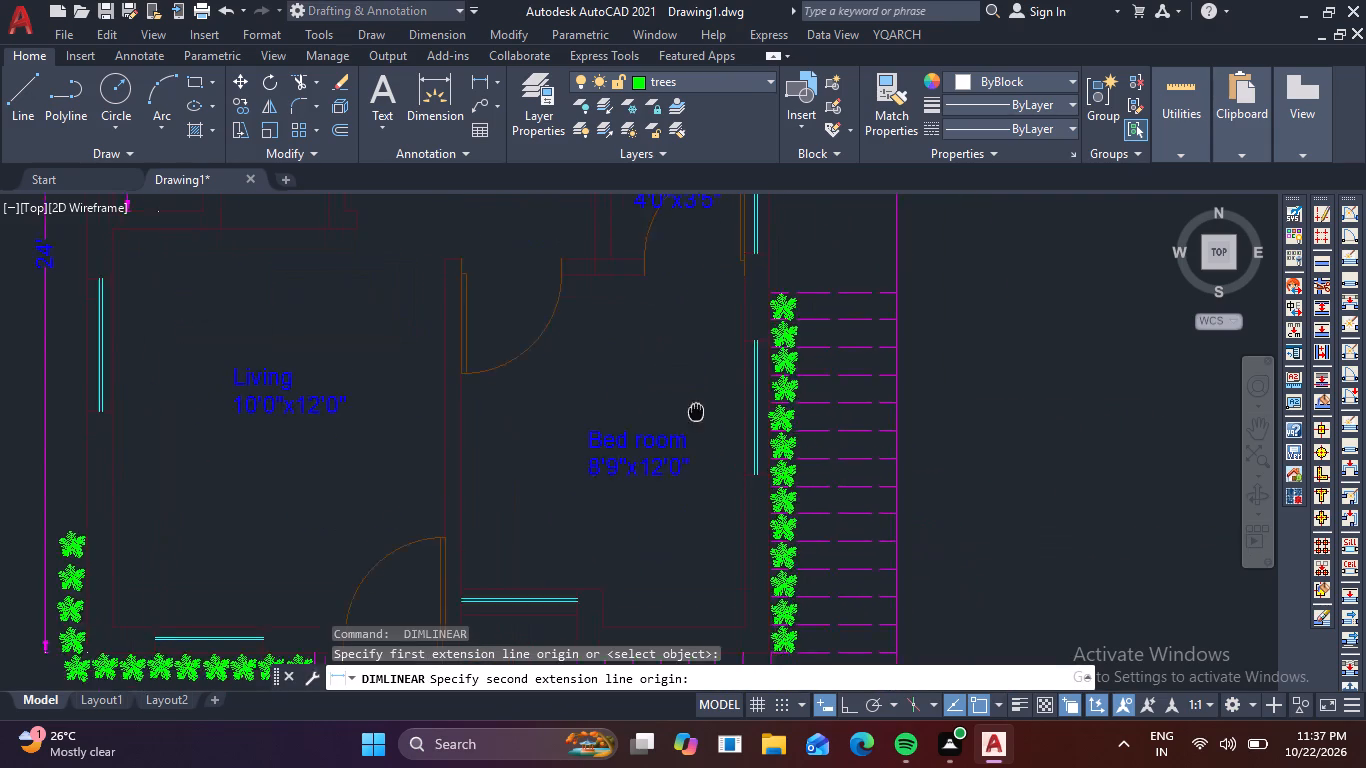
{"action": "middle_click_drag", "start_coordinate": [699, 405], "coordinate": [706, 378]}
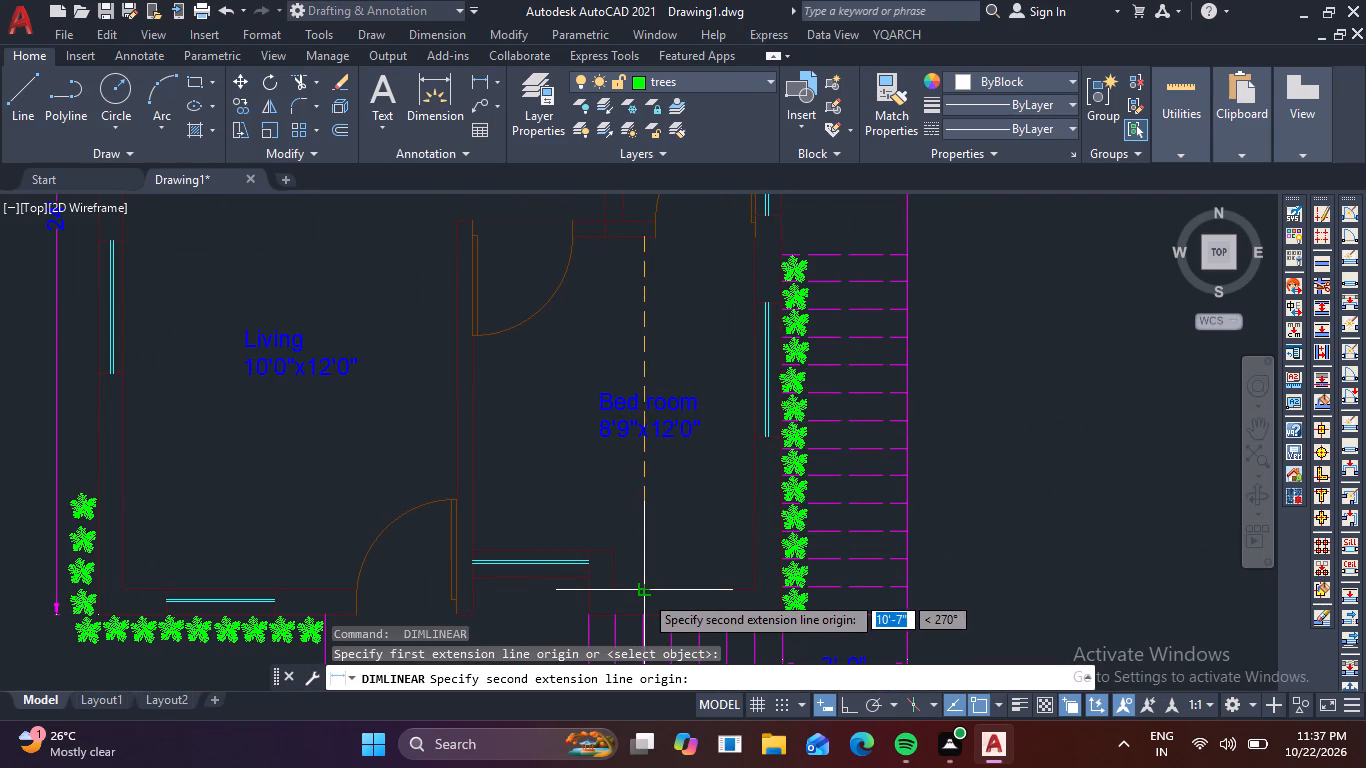
{"action": "left_click", "coordinate": [644, 594]}
{"action": "left_click", "coordinate": [723, 563]}
Add a horizontal linear dimension for the bedroom's inner width, placed inside the room just above its label.
{"action": "key", "text": "space"}
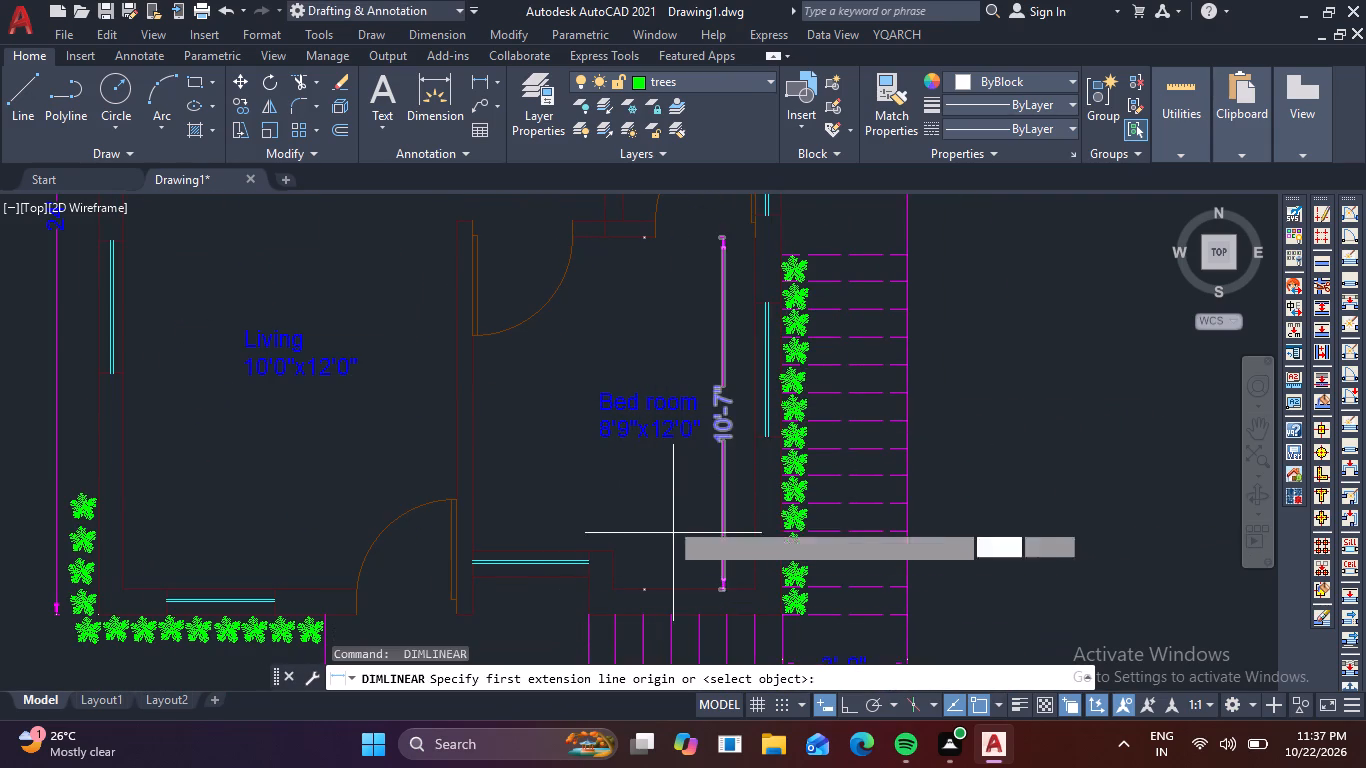
{"action": "middle_click_drag", "start_coordinate": [675, 440], "coordinate": [690, 582]}
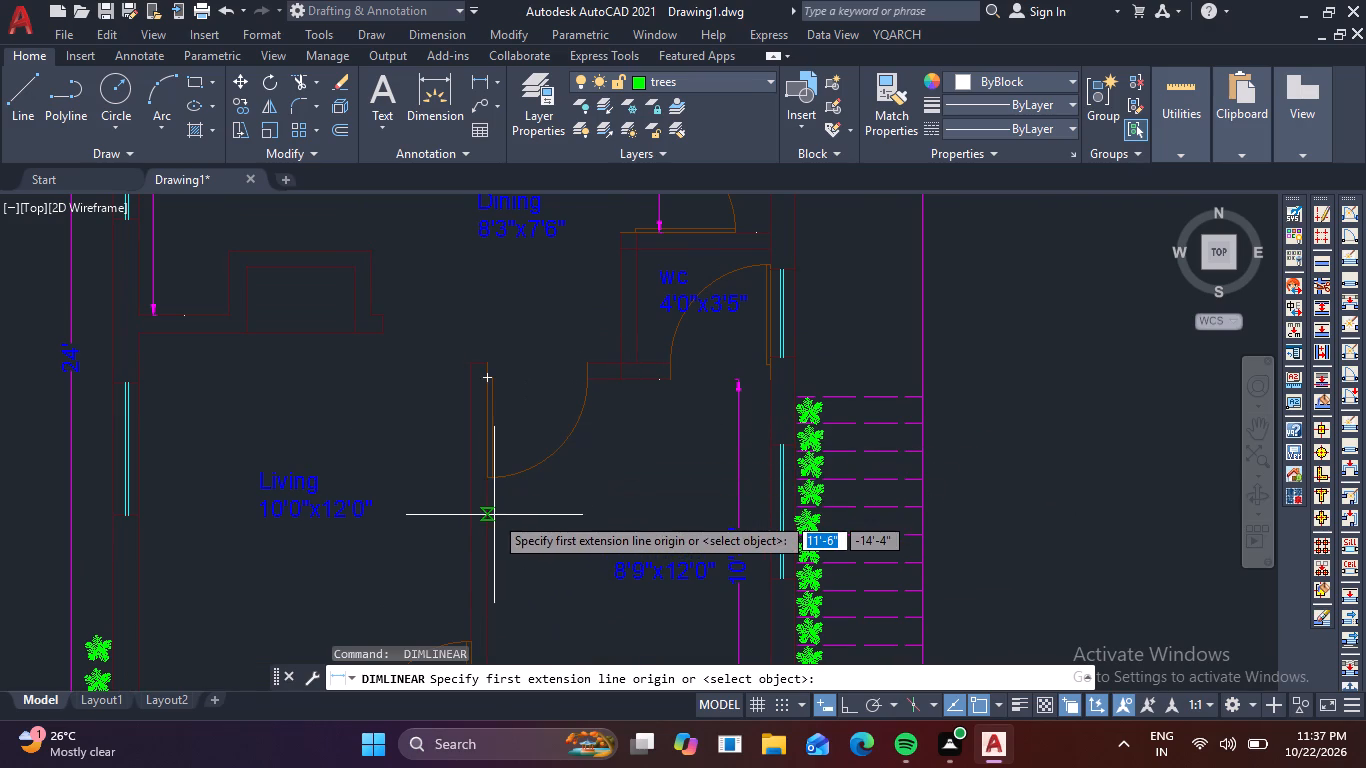
{"action": "left_click", "coordinate": [485, 516]}
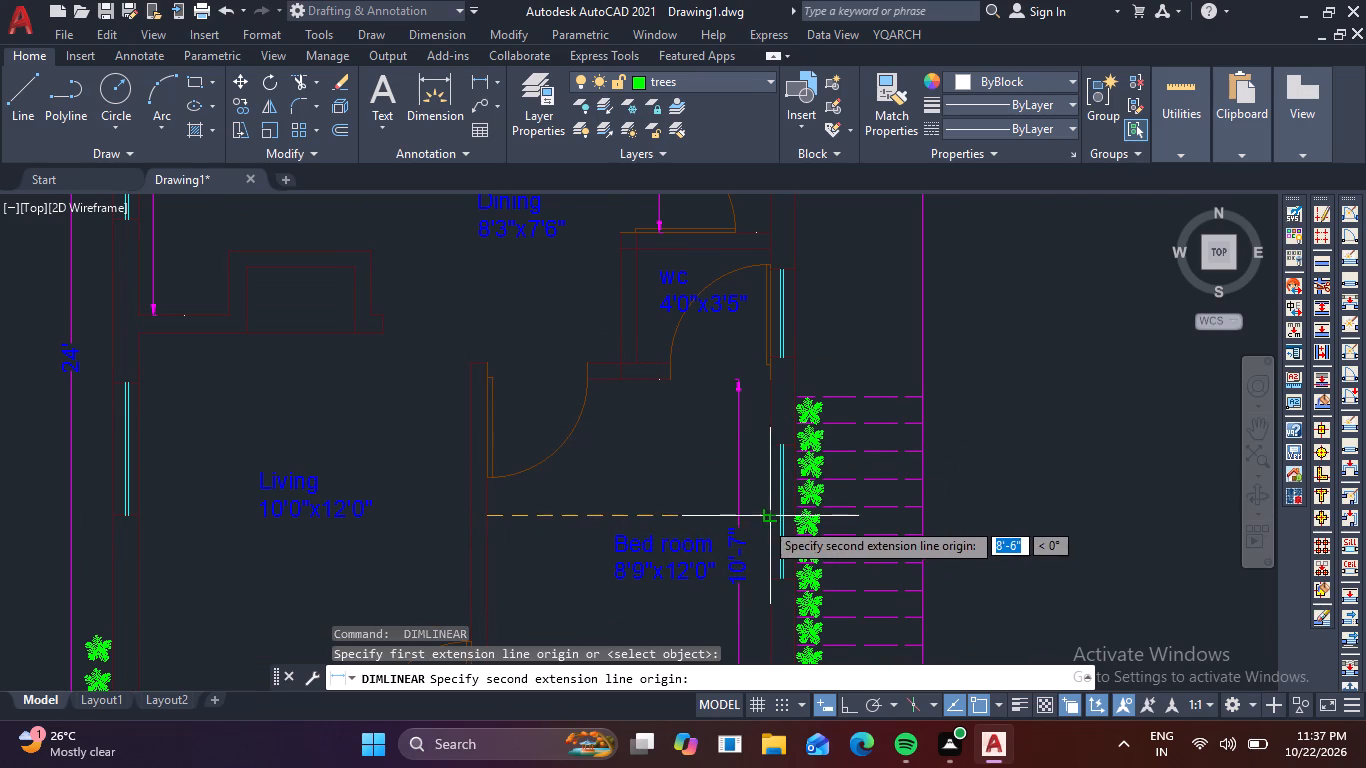
{"action": "left_click", "coordinate": [767, 519]}
{"action": "left_click", "coordinate": [768, 508]}
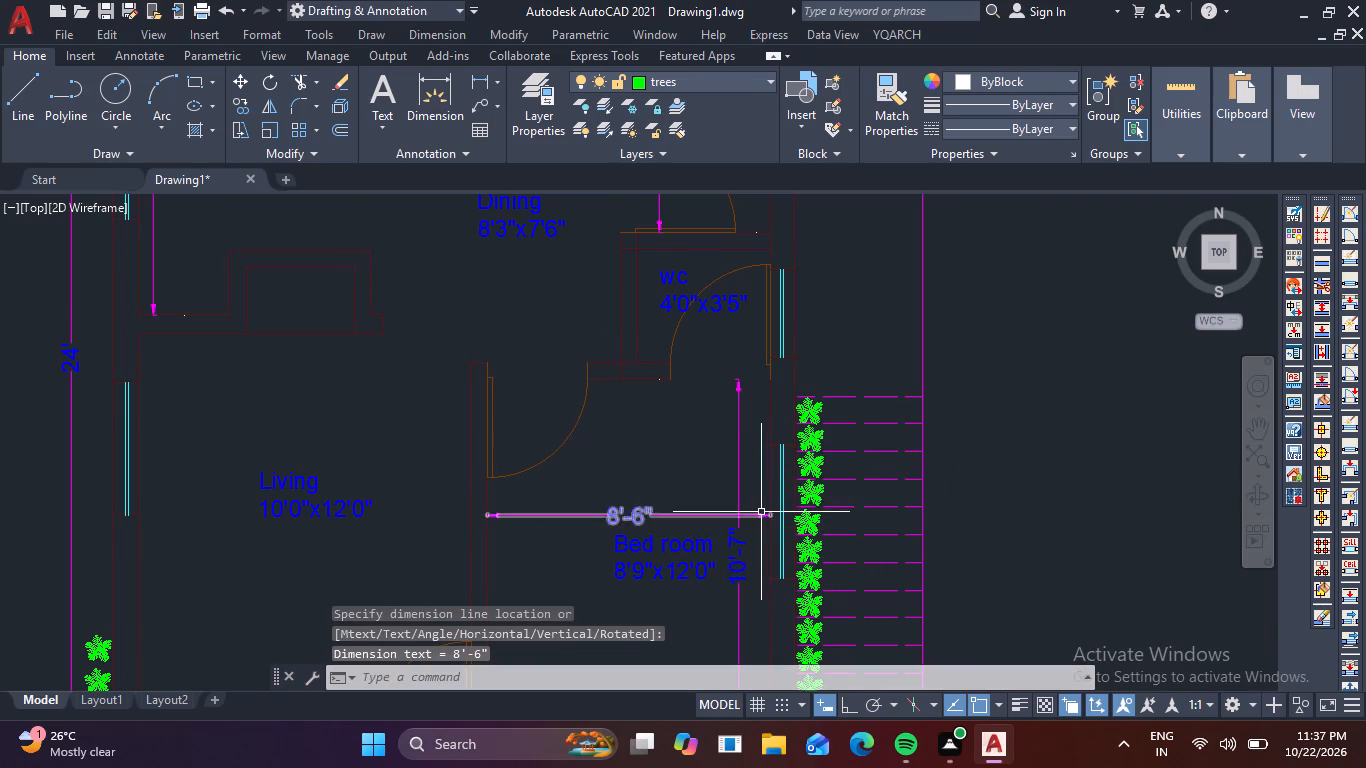
{"action": "key", "text": "space"}
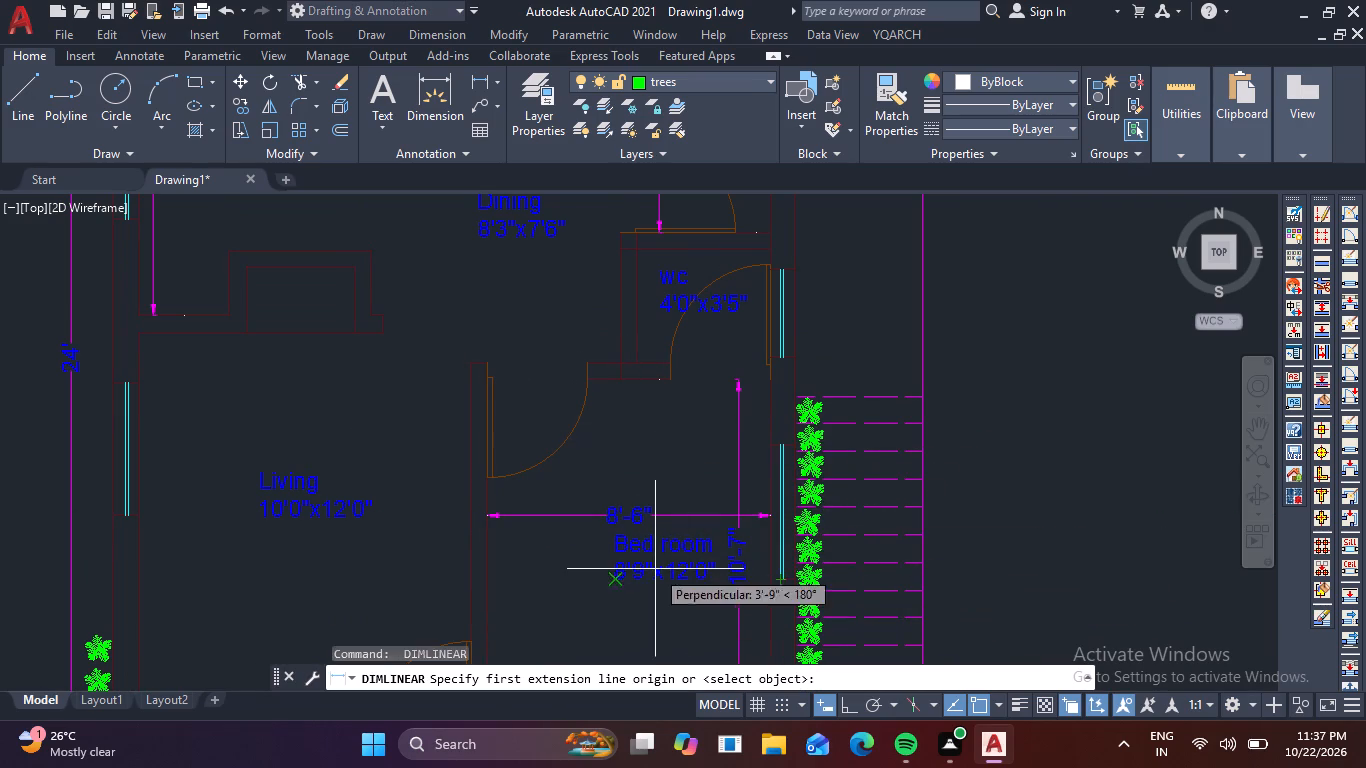
{"action": "key", "text": "Escape"}
Change the Standard dimension style's text color to yellow and set that style current.
{"action": "key", "text": "d"}
{"action": "key", "text": "space"}
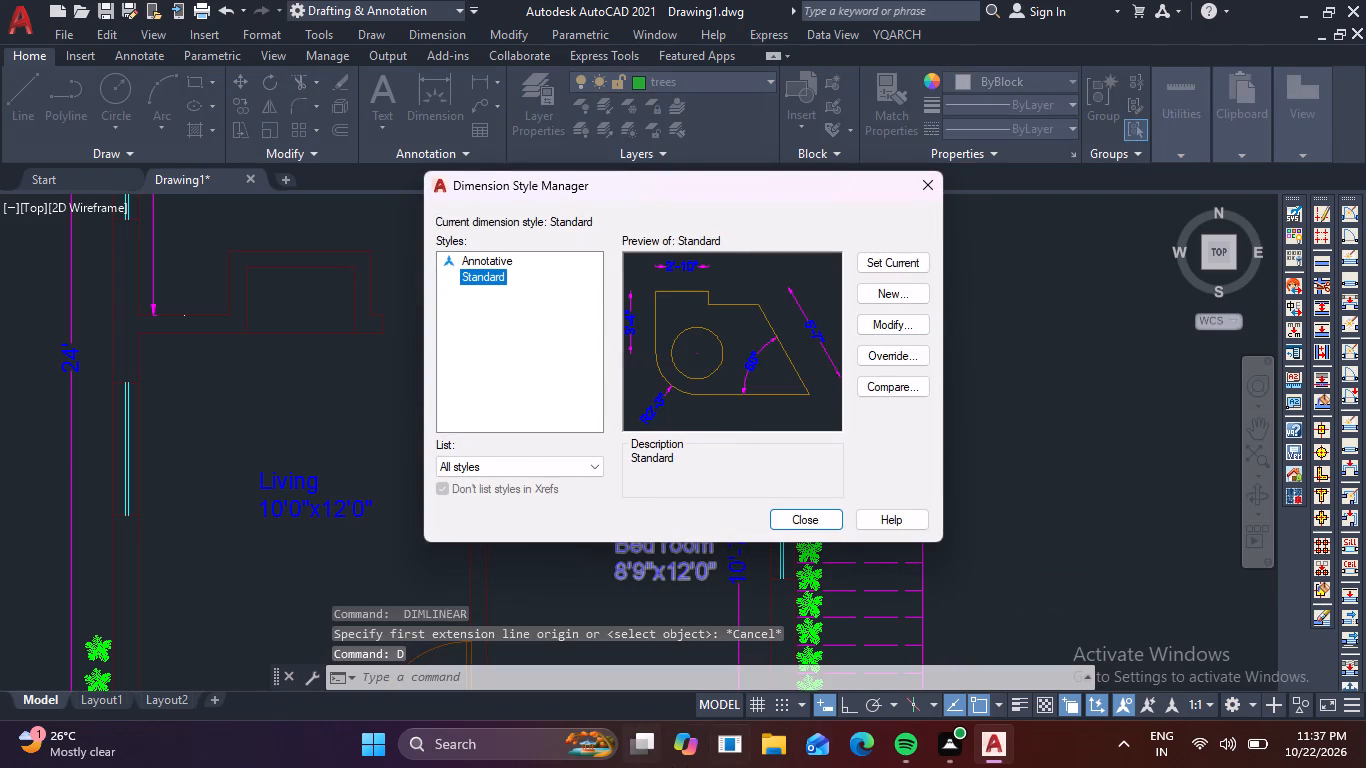
{"action": "left_click", "coordinate": [902, 329]}
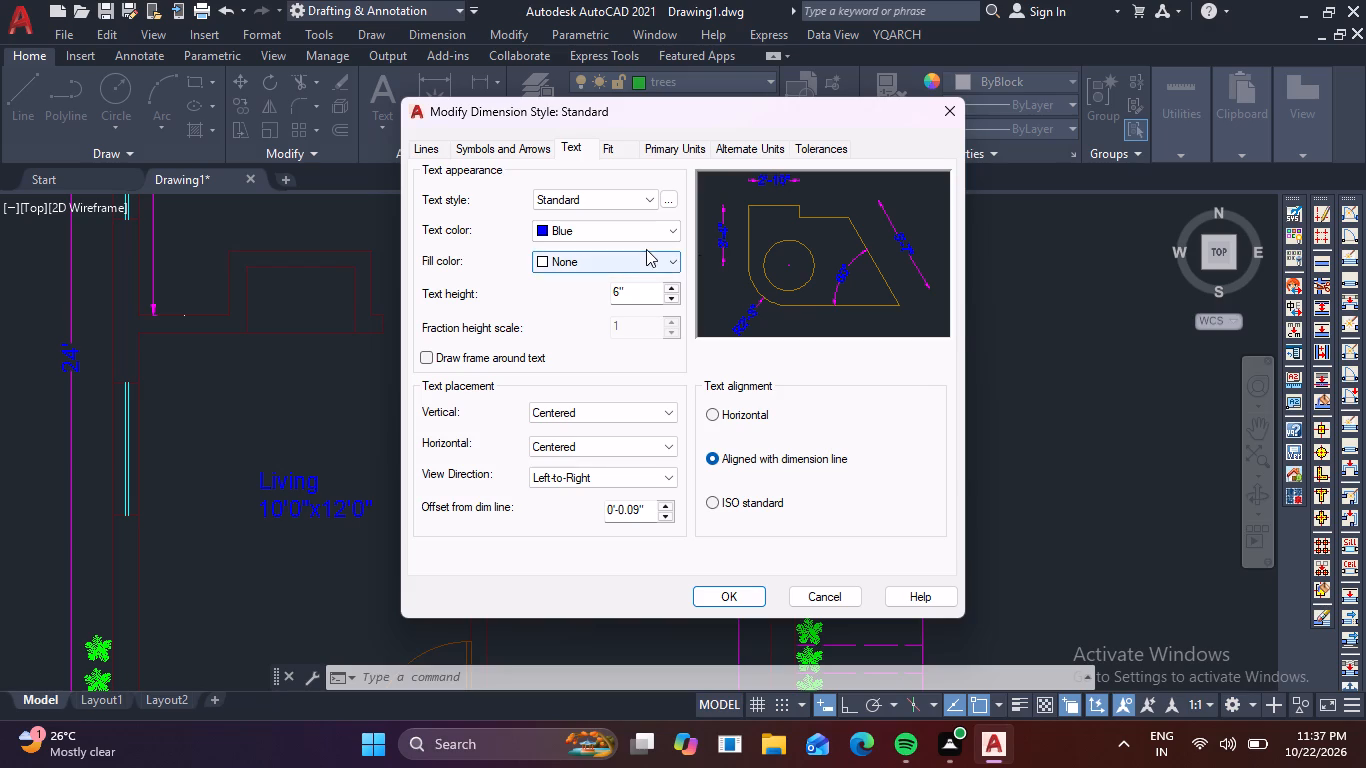
{"action": "left_click", "coordinate": [675, 229]}
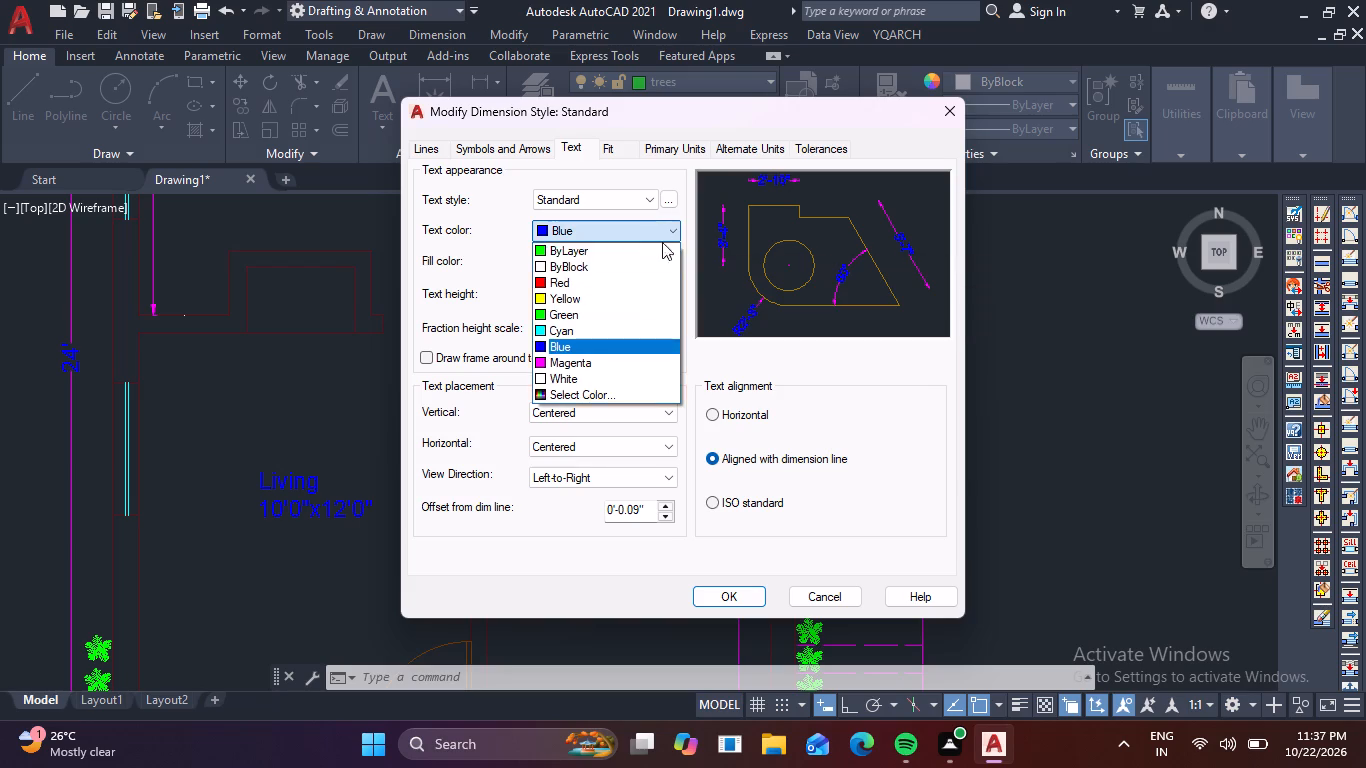
{"action": "left_click", "coordinate": [606, 294]}
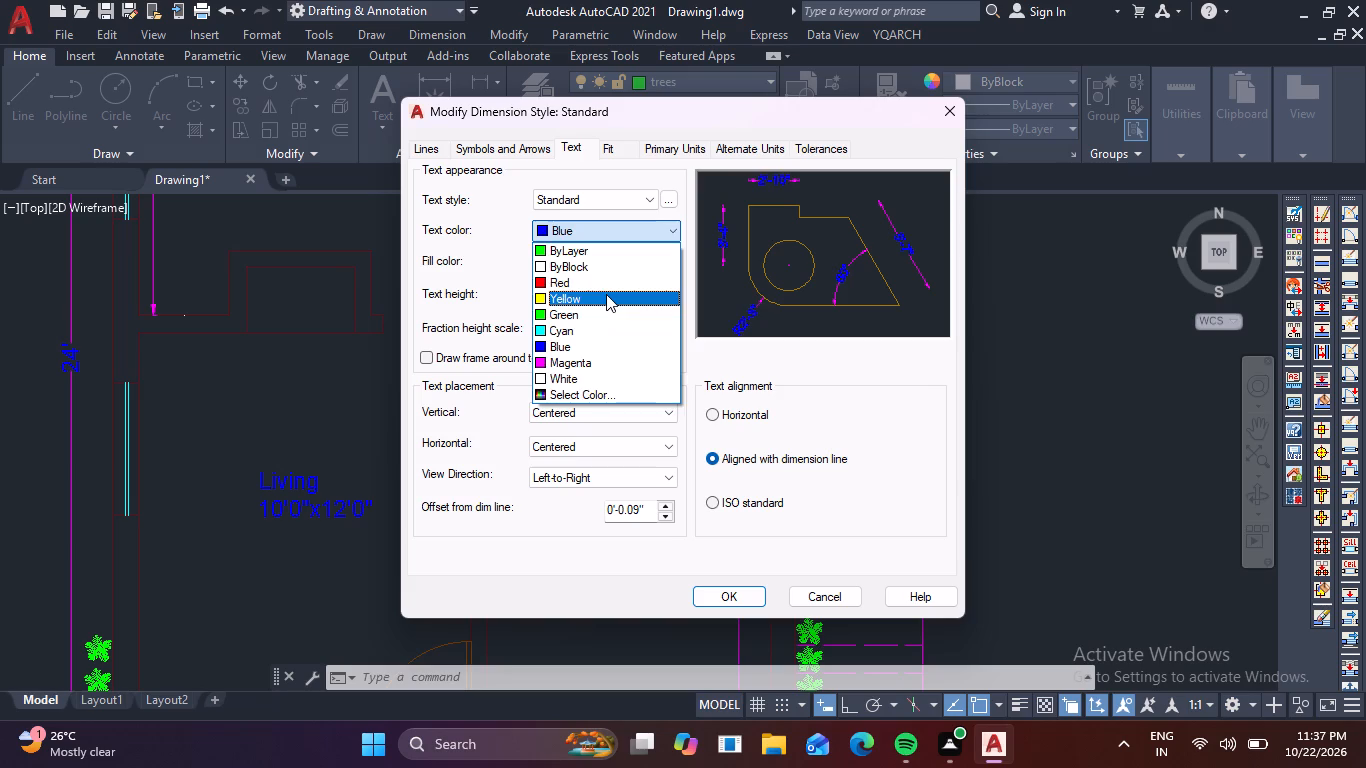
{"action": "left_click", "coordinate": [749, 597]}
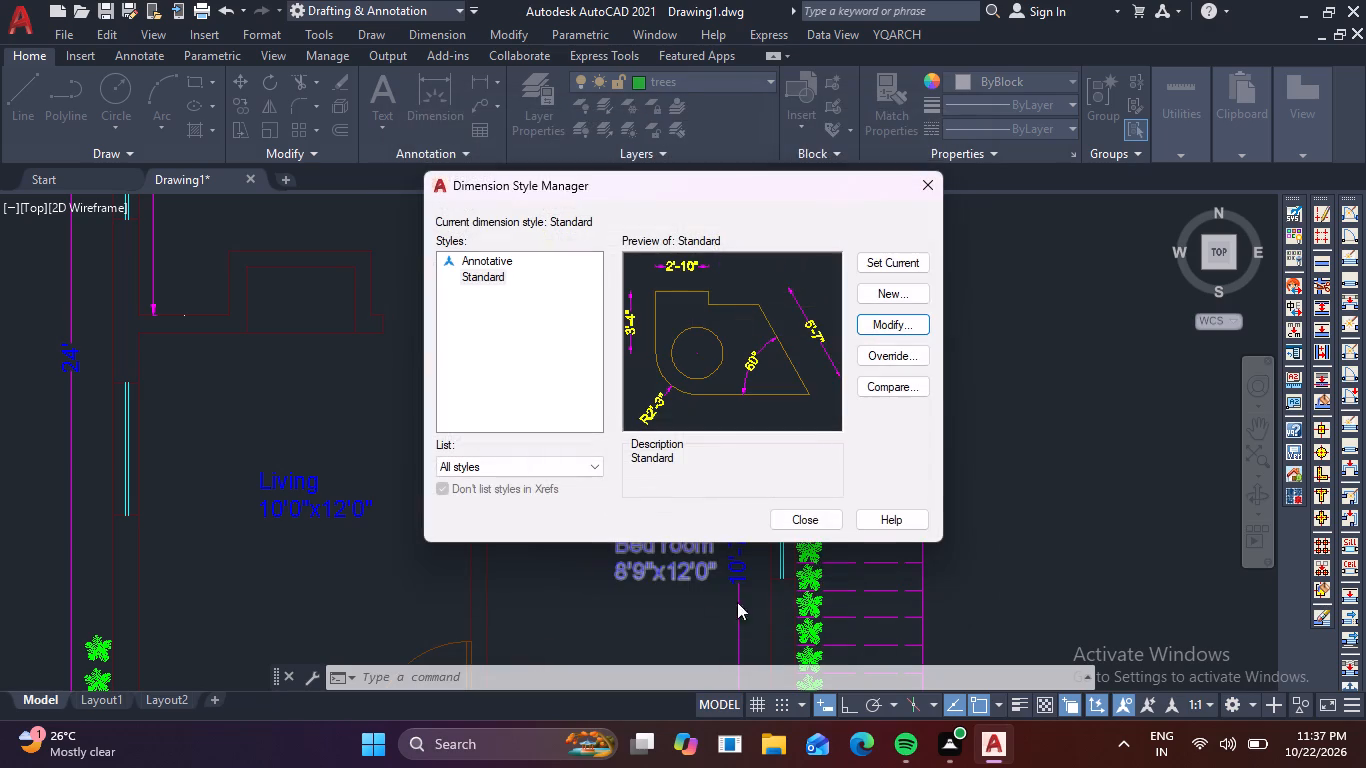
{"action": "left_click", "coordinate": [898, 256]}
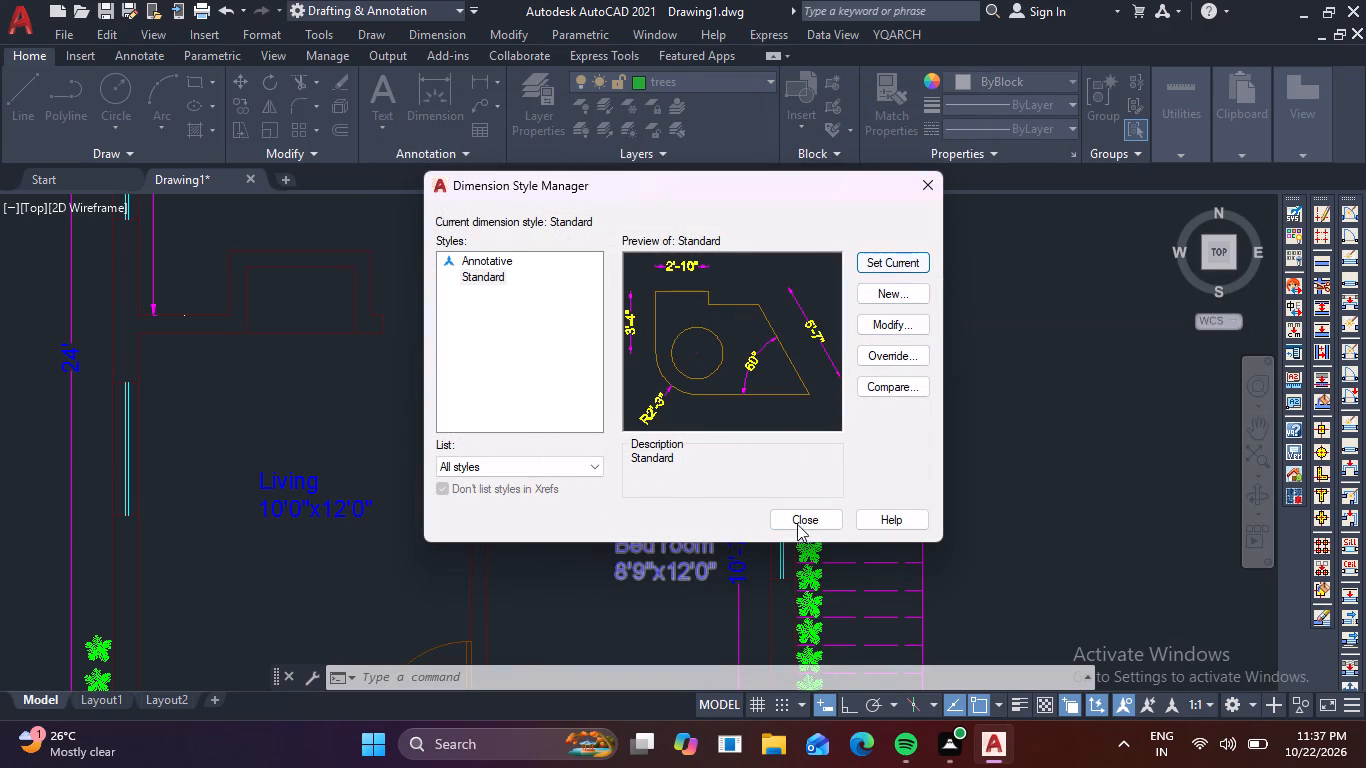
{"action": "left_click", "coordinate": [811, 528]}
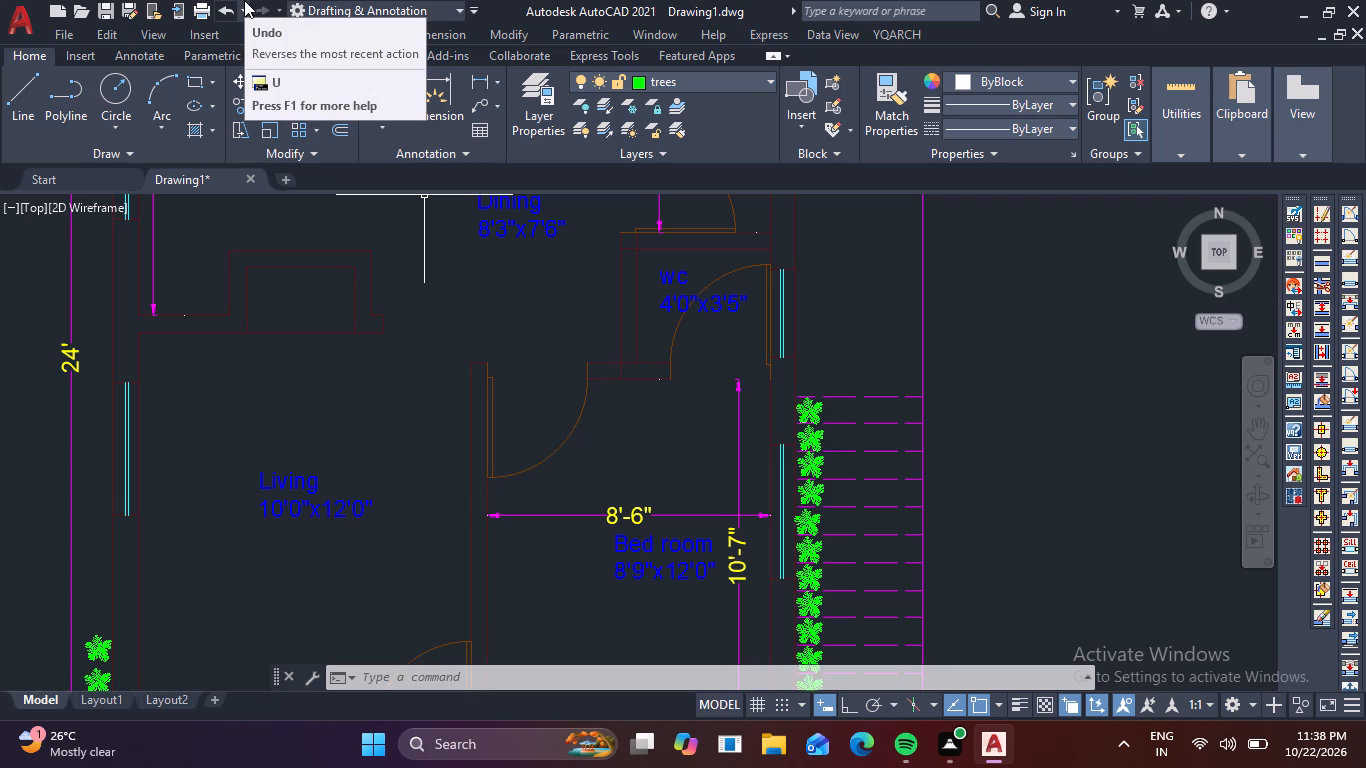
Add a vertical linear dimension for the living room's inner length, from the lower outer wall to the kitchen wall, placed near its left wall.
{"action": "scroll", "coordinate": [465, 309], "scroll_direction": "down", "scroll_amount": 1}
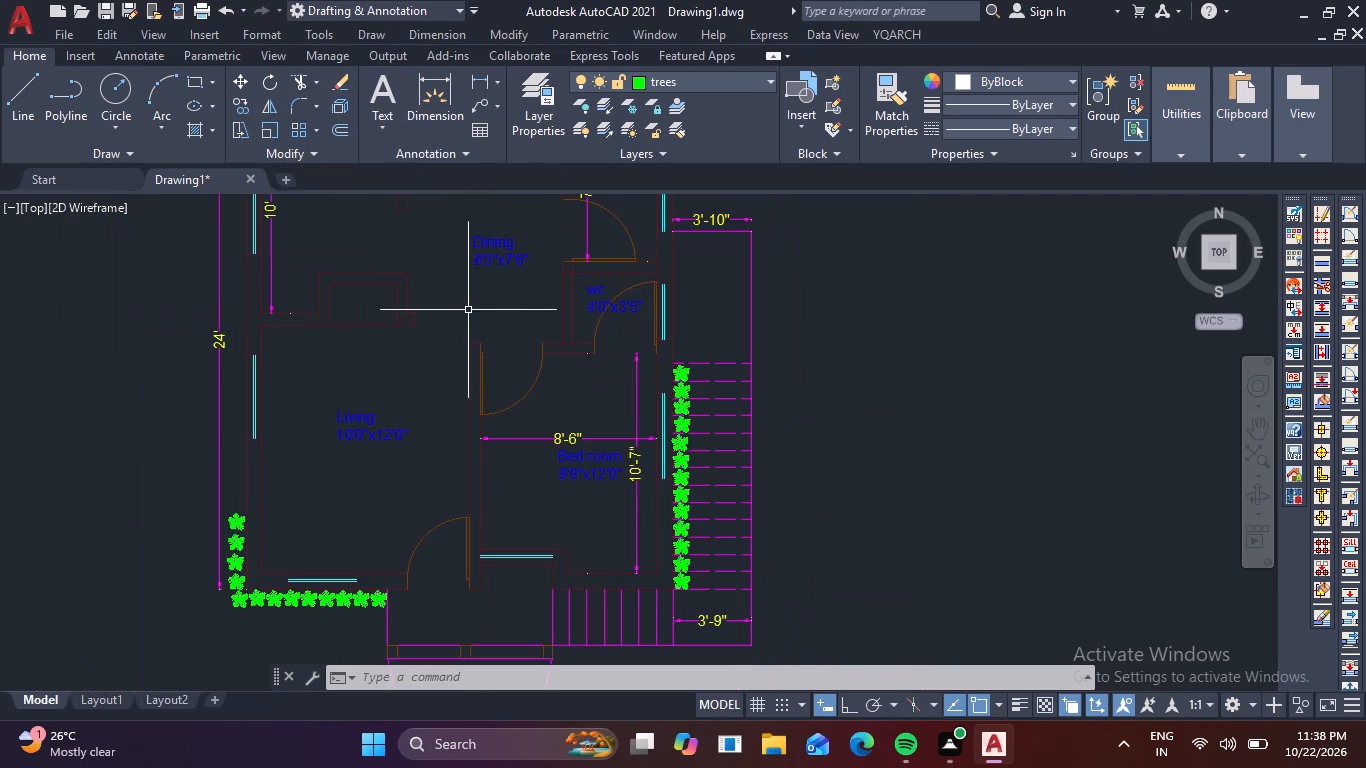
{"action": "middle_click_drag", "start_coordinate": [471, 307], "coordinate": [559, 451]}
{"action": "middle_click_drag", "start_coordinate": [553, 377], "coordinate": [513, 322]}
{"action": "key", "text": "d"}
{"action": "key", "text": "l"}
{"action": "key", "text": "i"}
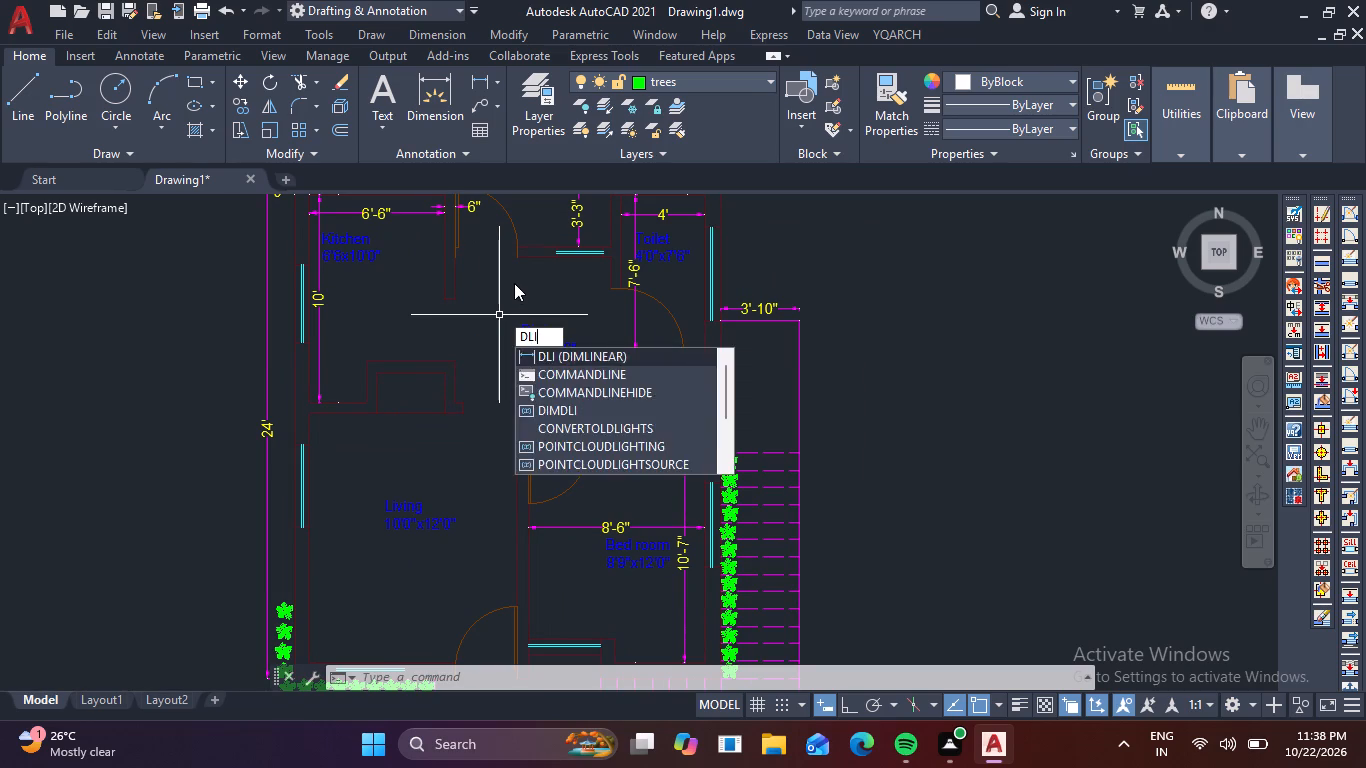
{"action": "key", "text": "space"}
{"action": "scroll", "coordinate": [466, 459], "scroll_direction": "down", "scroll_amount": 1}
{"action": "middle_click_drag", "start_coordinate": [458, 475], "coordinate": [495, 380]}
{"action": "scroll", "coordinate": [445, 478], "scroll_direction": "up", "scroll_amount": 2}
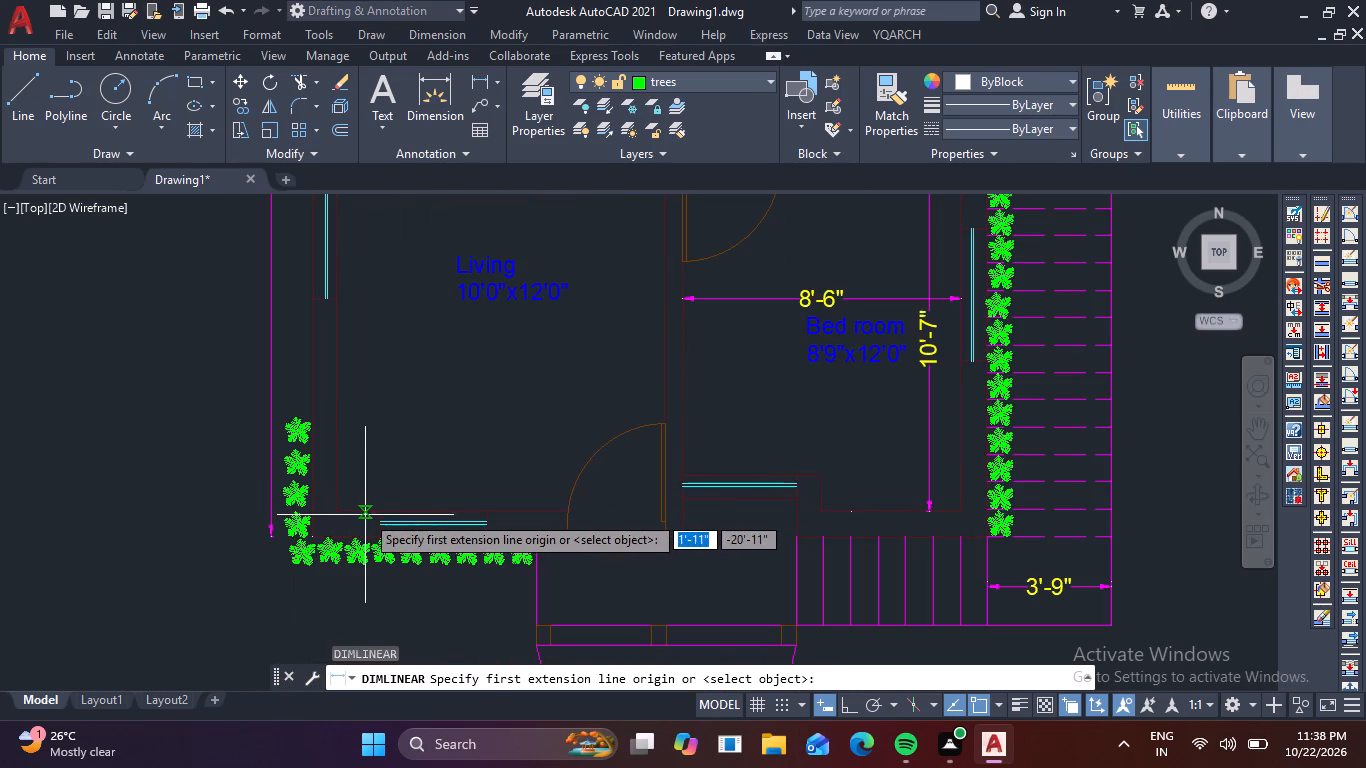
{"action": "left_click", "coordinate": [365, 513]}
{"action": "middle_click_drag", "start_coordinate": [404, 414], "coordinate": [433, 536]}
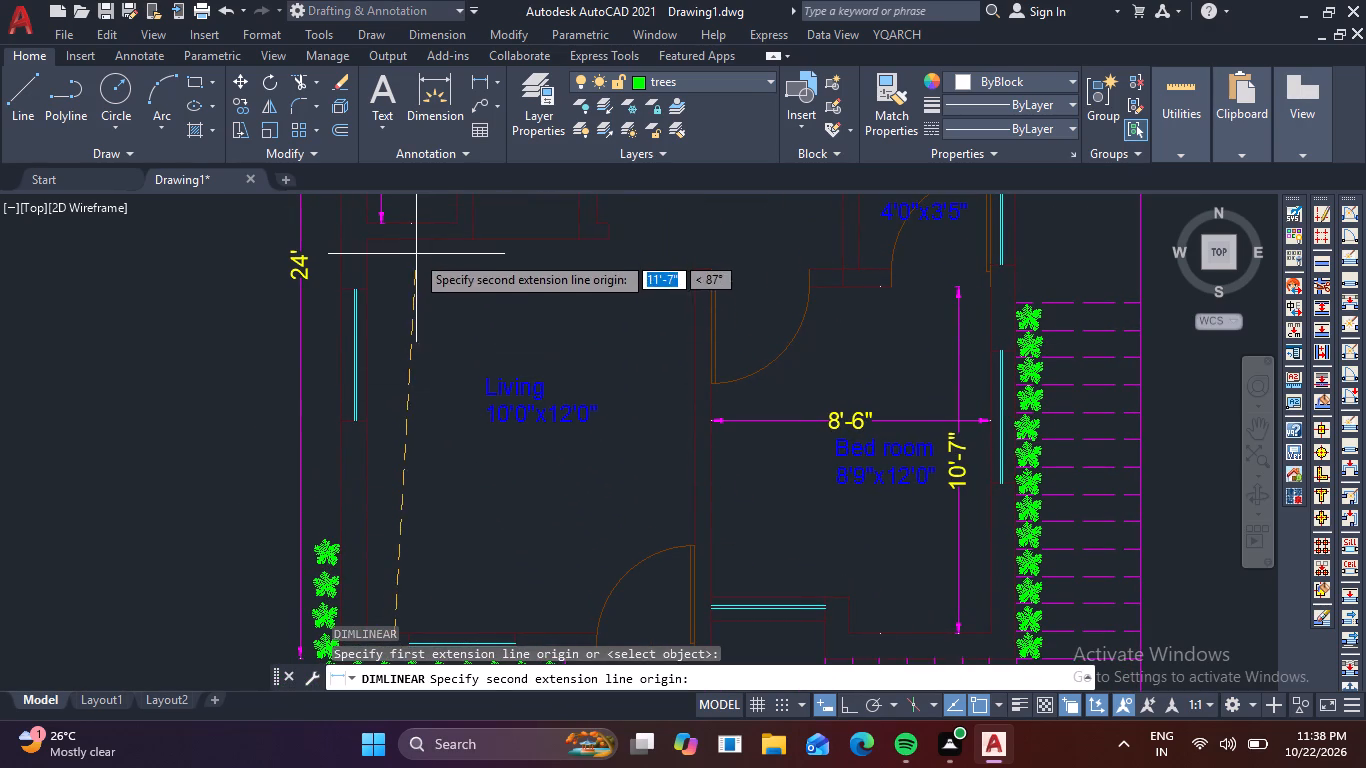
{"action": "left_click", "coordinate": [392, 238]}
{"action": "left_click", "coordinate": [395, 244]}
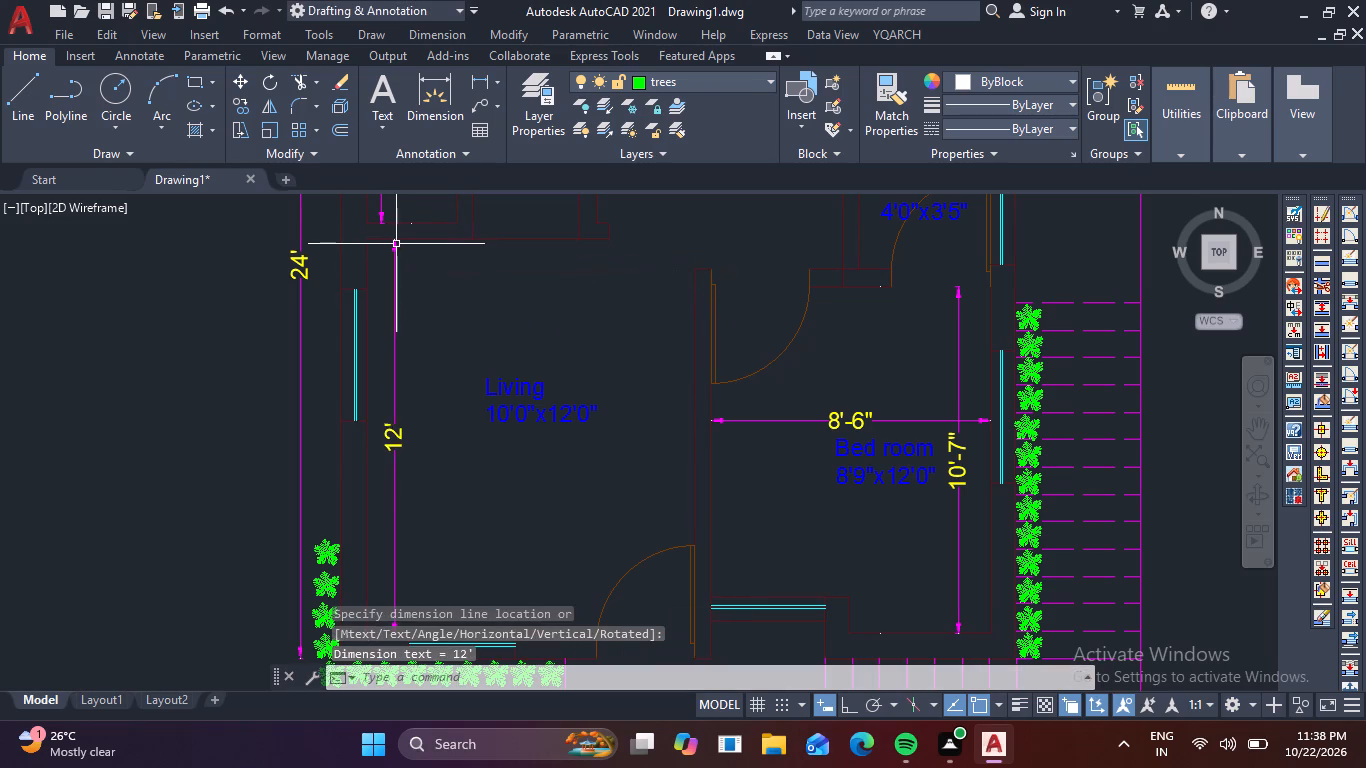
Add a horizontal linear dimension for the living room's inner width, placed inside the room just above its label.
{"action": "key", "text": "space"}
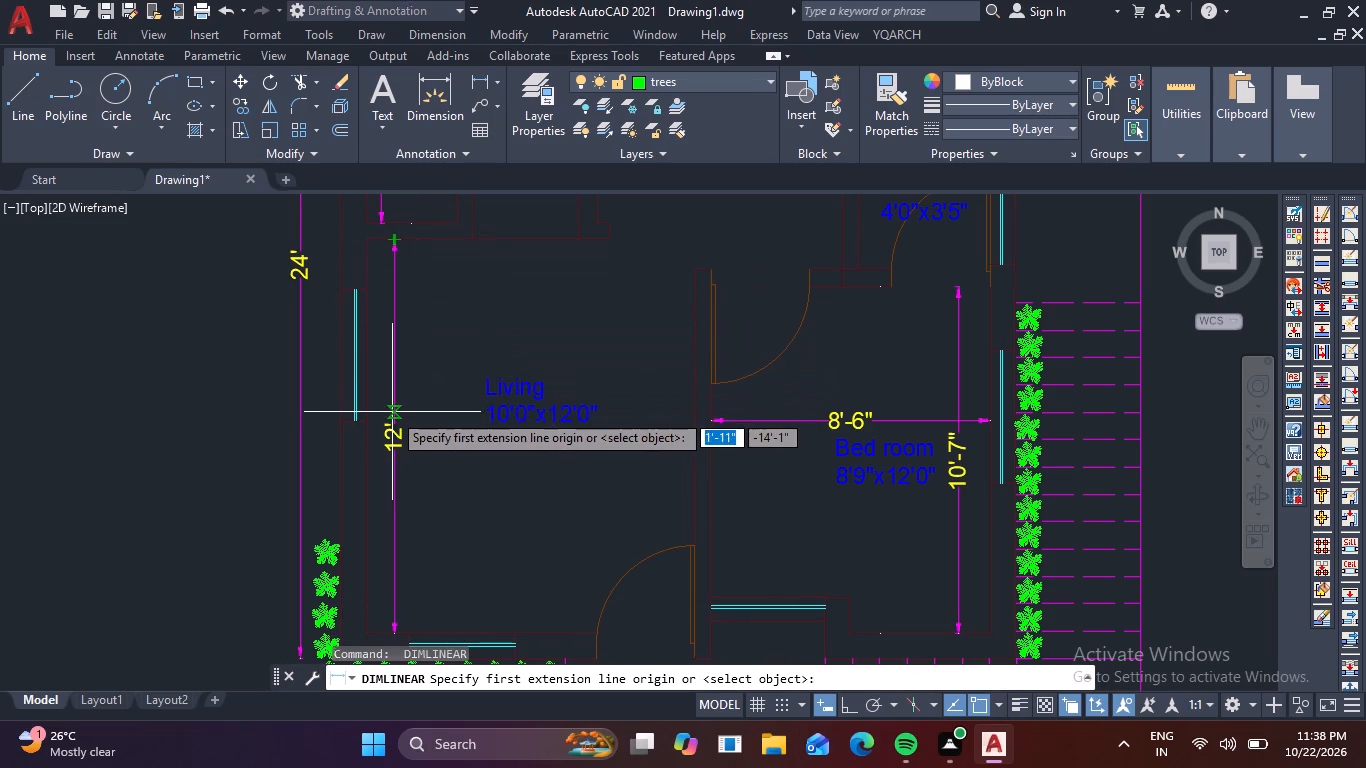
{"action": "left_click", "coordinate": [392, 412]}
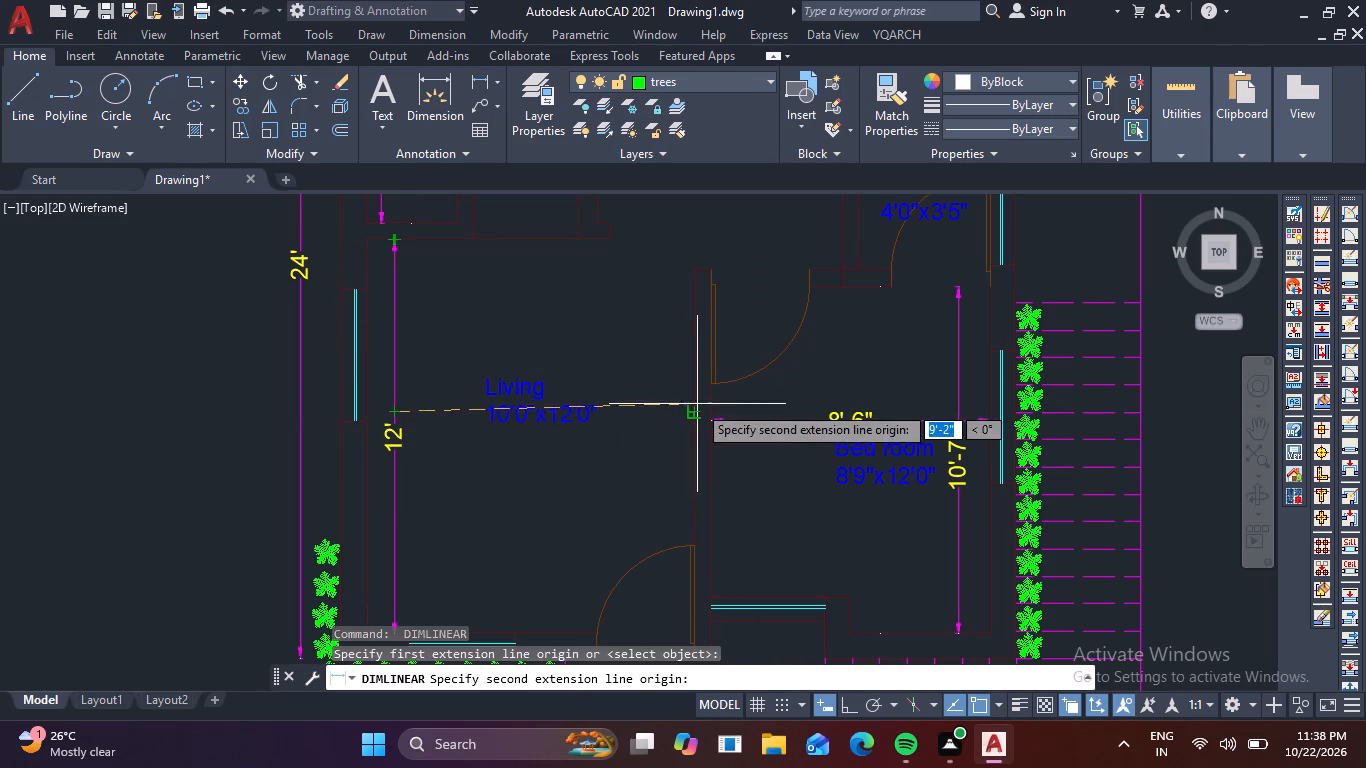
{"action": "left_click", "coordinate": [697, 404]}
{"action": "left_click", "coordinate": [685, 349]}
Add a horizontal linear dimension for the living room's entrance door opening, placed within the lower outer wall's thickness.
{"action": "scroll", "coordinate": [653, 361], "scroll_direction": "down", "scroll_amount": 2}
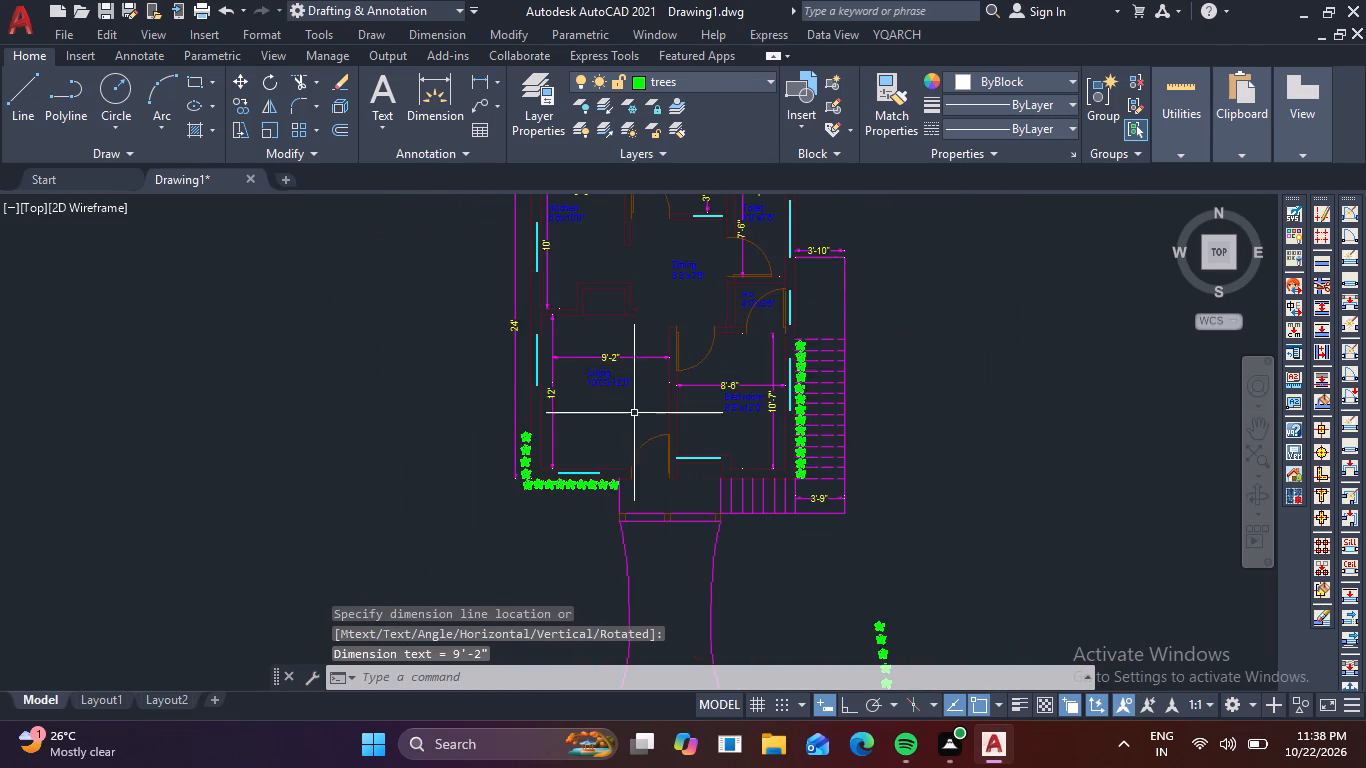
{"action": "middle_click_drag", "start_coordinate": [627, 421], "coordinate": [442, 387]}
{"action": "key", "text": "space"}
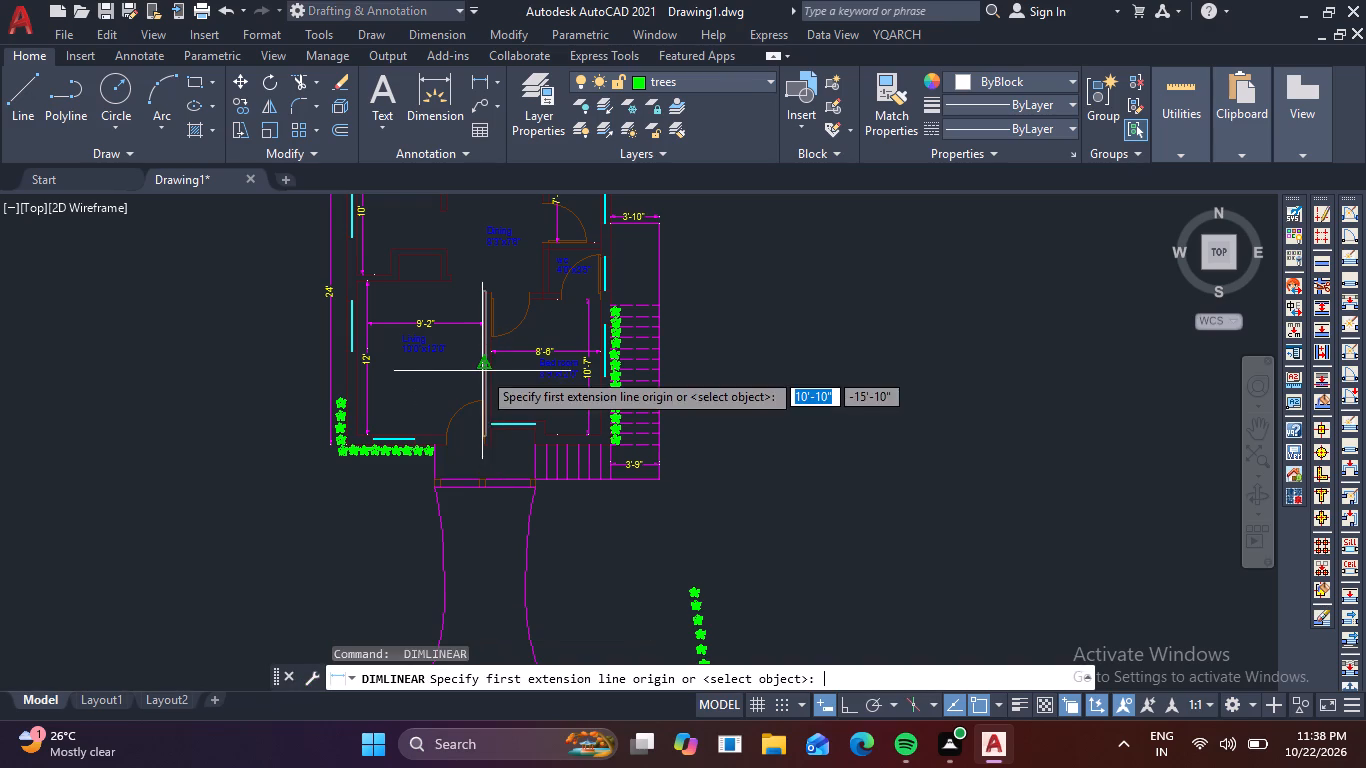
{"action": "scroll", "coordinate": [497, 385], "scroll_direction": "up", "scroll_amount": 3}
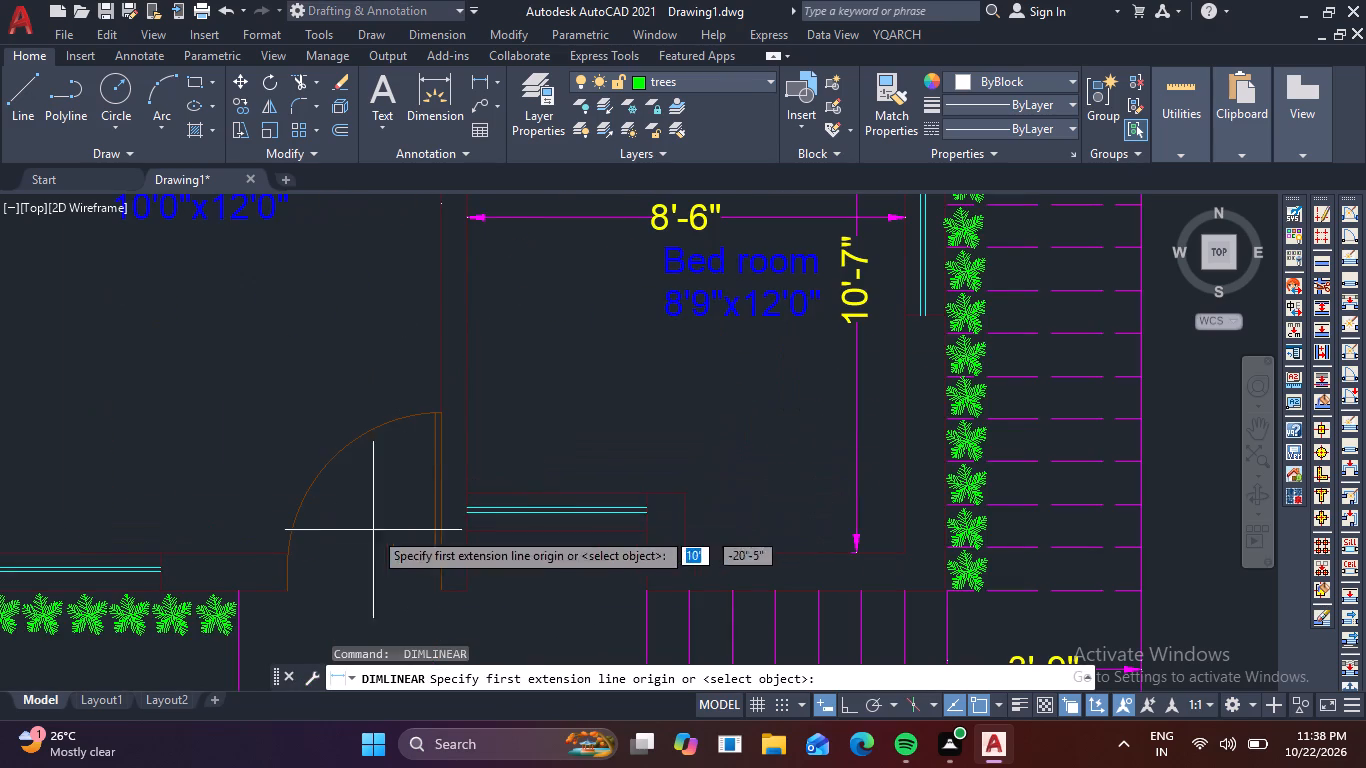
{"action": "middle_click_drag", "start_coordinate": [314, 527], "coordinate": [323, 464]}
{"action": "left_click", "coordinate": [297, 510]}
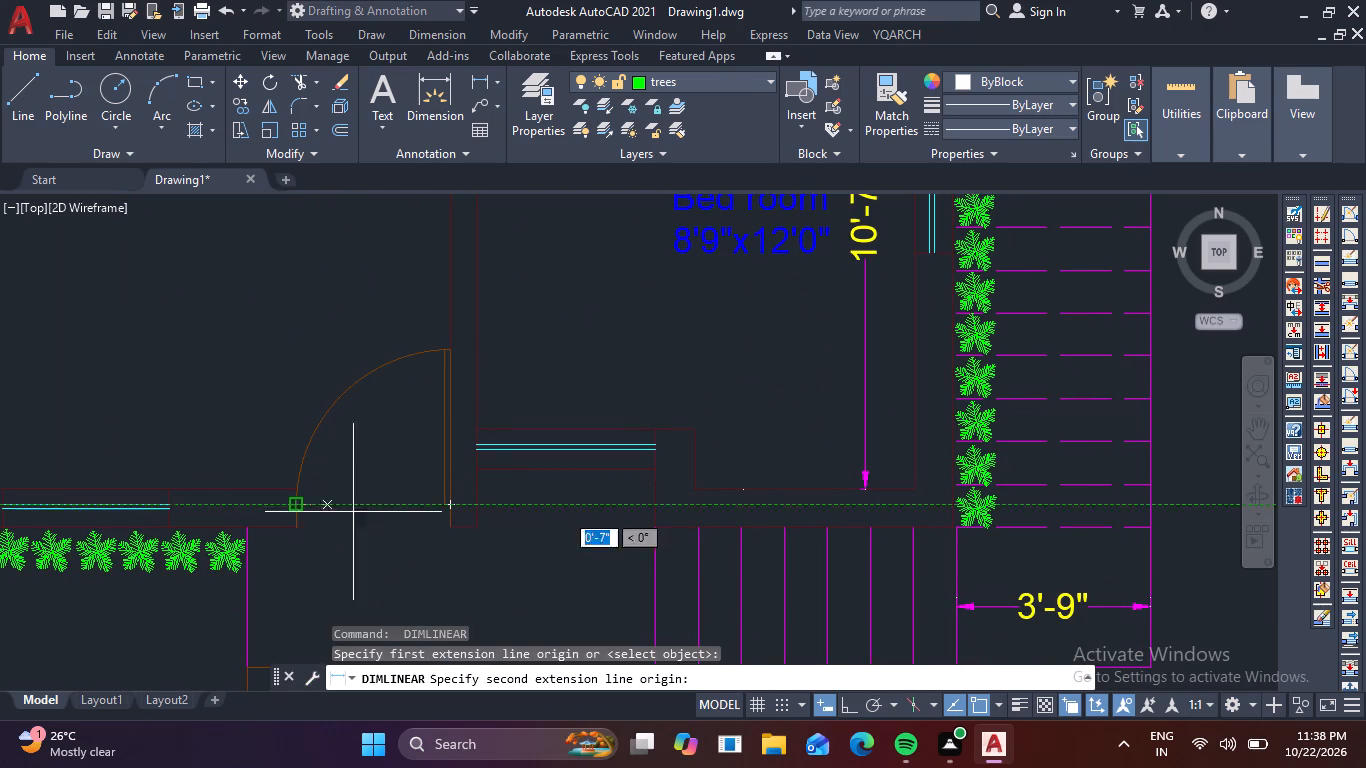
{"action": "left_click", "coordinate": [454, 515]}
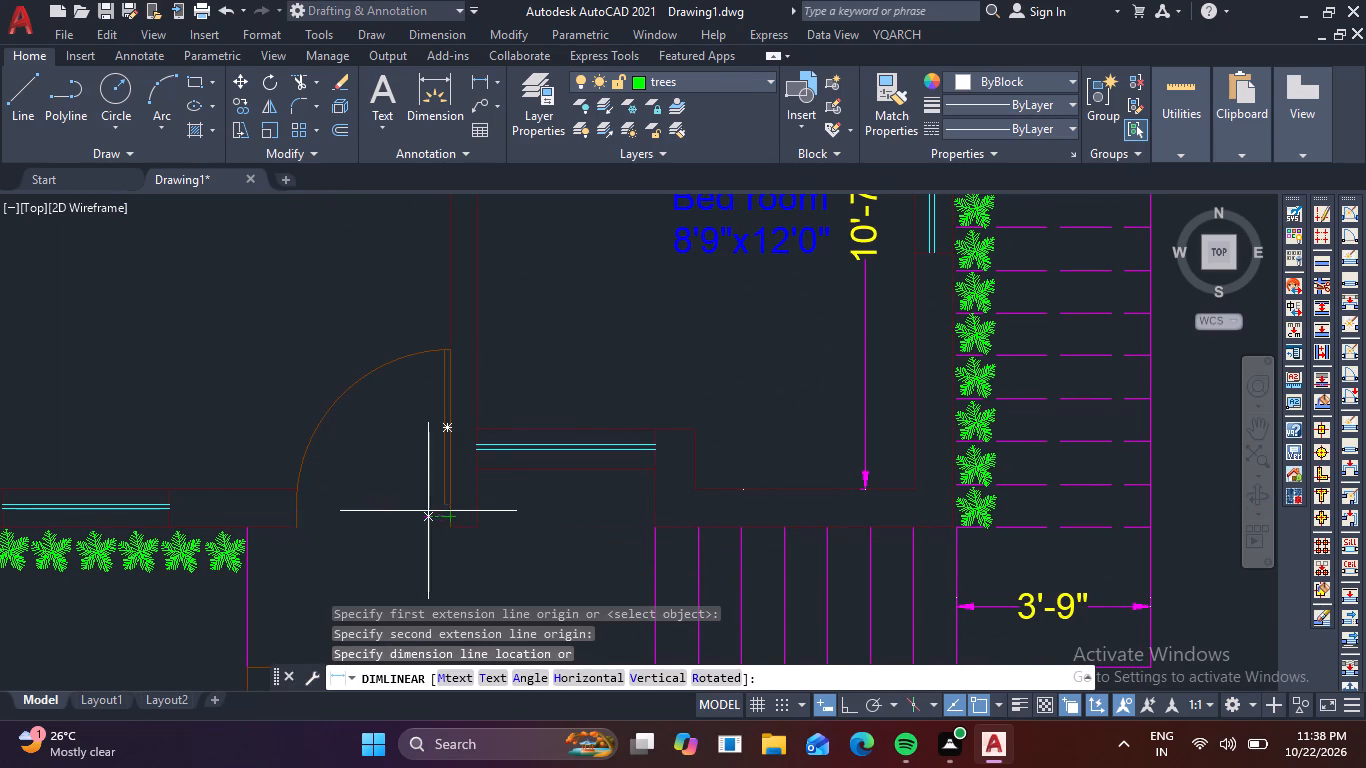
{"action": "left_click", "coordinate": [399, 513]}
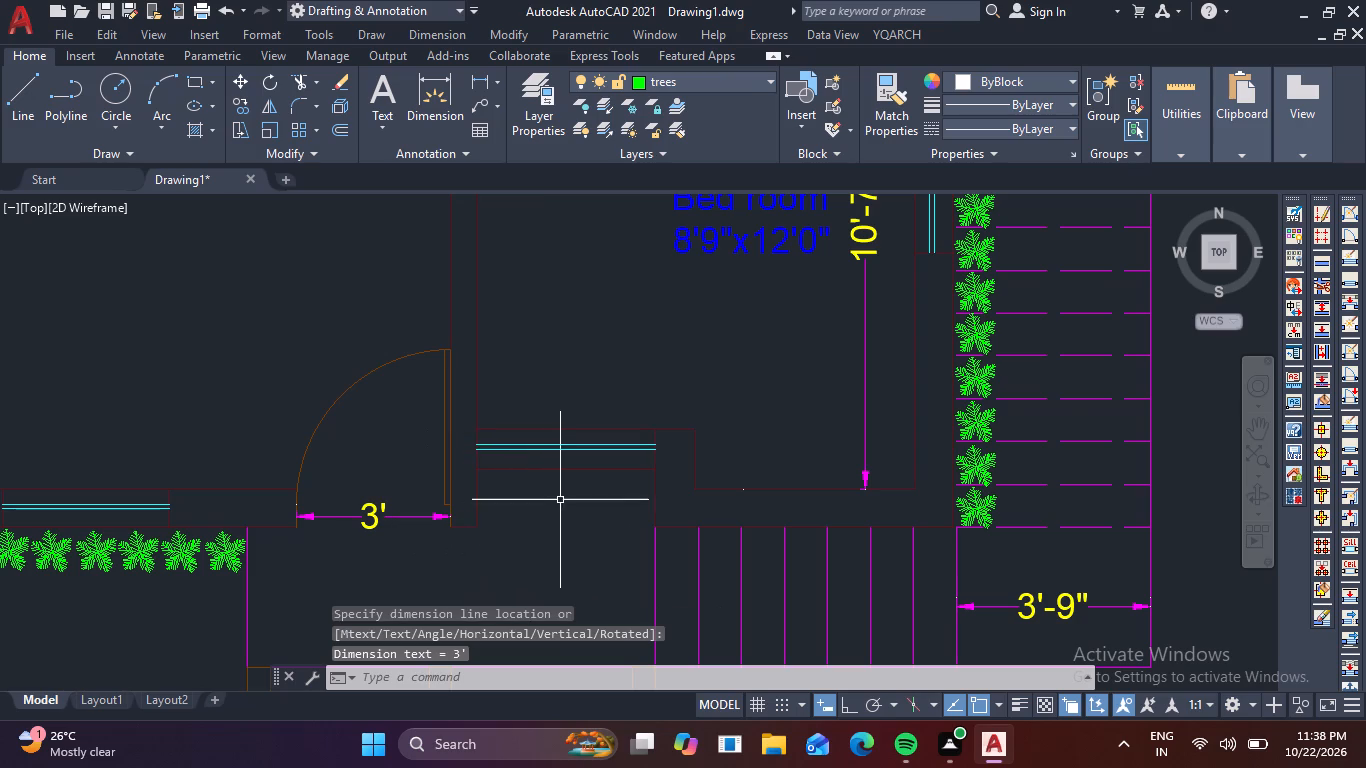
Add a horizontal linear dimension for the bedroom door opening, placed in line with the bedroom's upper wall.
{"action": "key", "text": "space"}
{"action": "scroll", "coordinate": [498, 374], "scroll_direction": "down", "scroll_amount": 2}
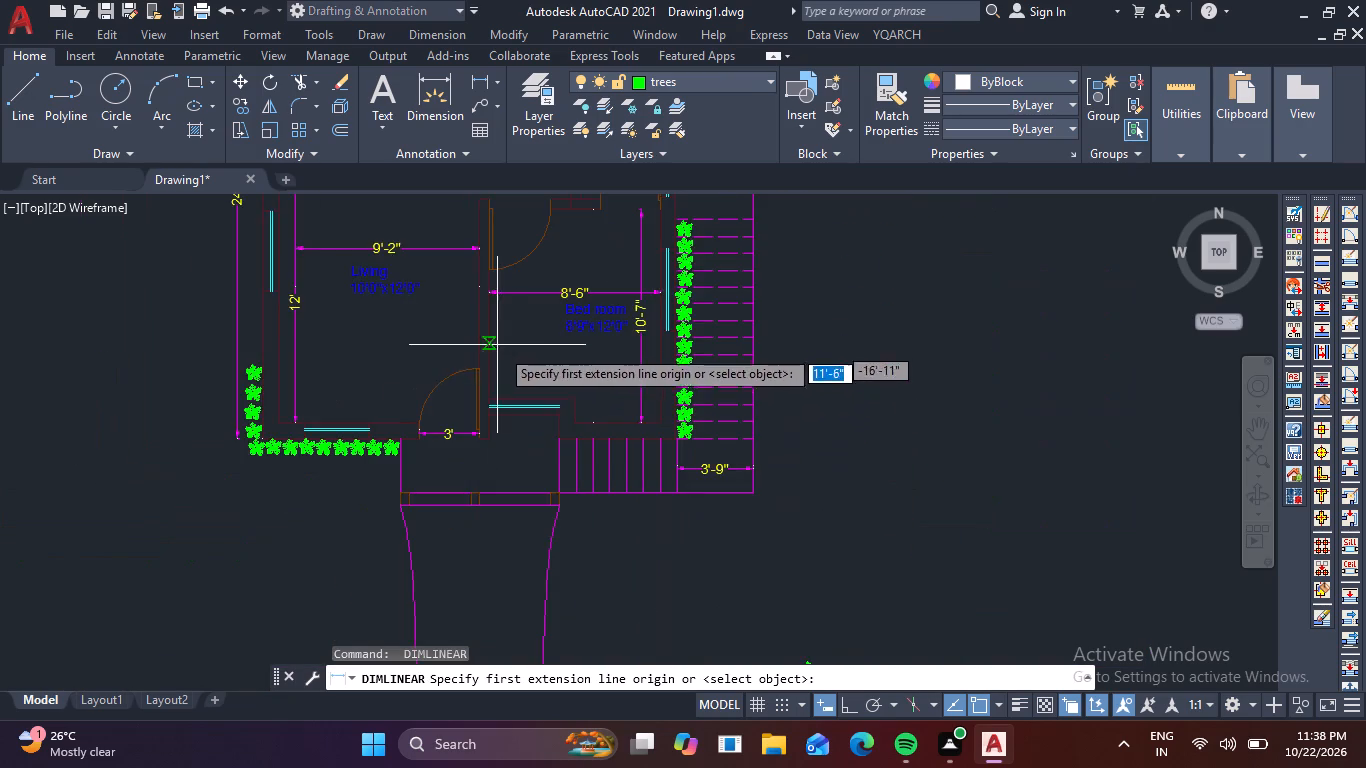
{"action": "middle_click_drag", "start_coordinate": [519, 381], "coordinate": [497, 488]}
{"action": "scroll", "coordinate": [487, 330], "scroll_direction": "up", "scroll_amount": 2}
{"action": "middle_click_drag", "start_coordinate": [498, 381], "coordinate": [459, 503]}
{"action": "scroll", "coordinate": [405, 440], "scroll_direction": "up", "scroll_amount": 2}
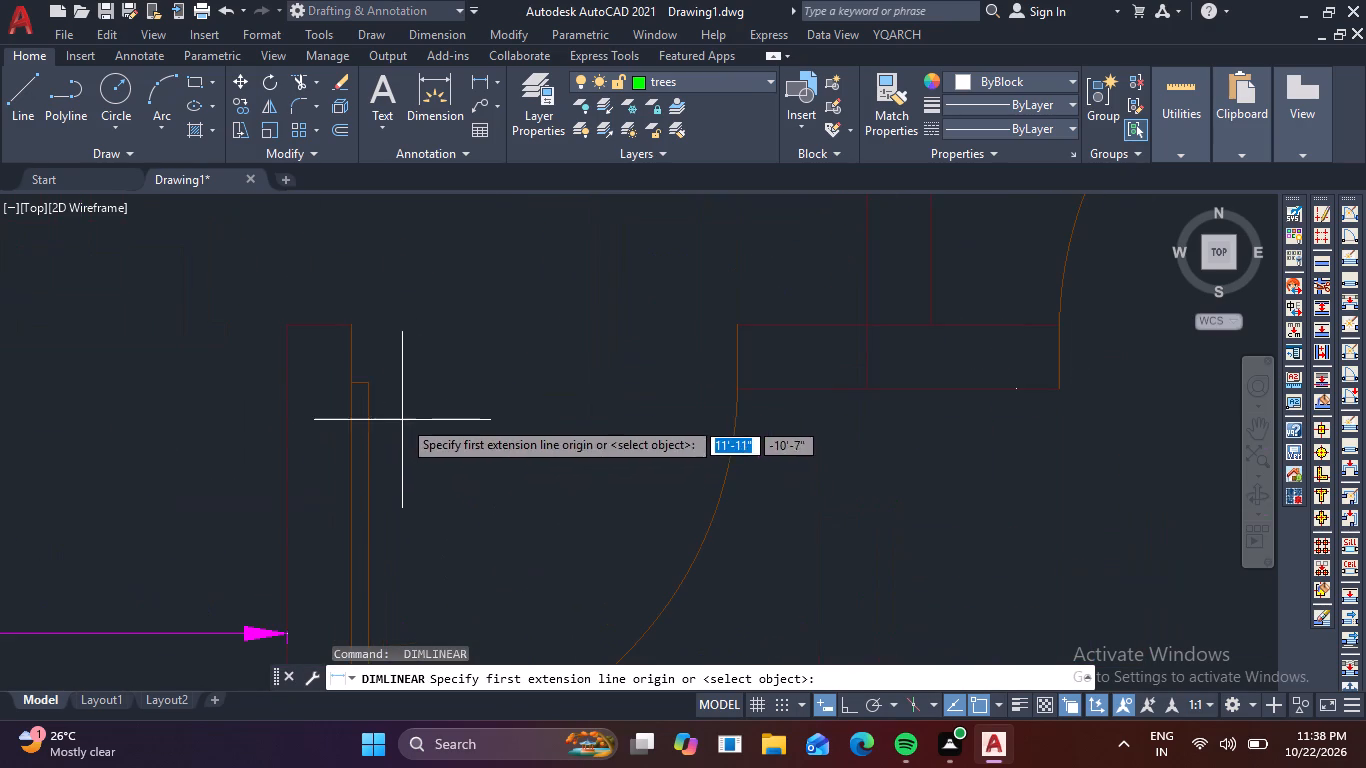
{"action": "left_click", "coordinate": [348, 346]}
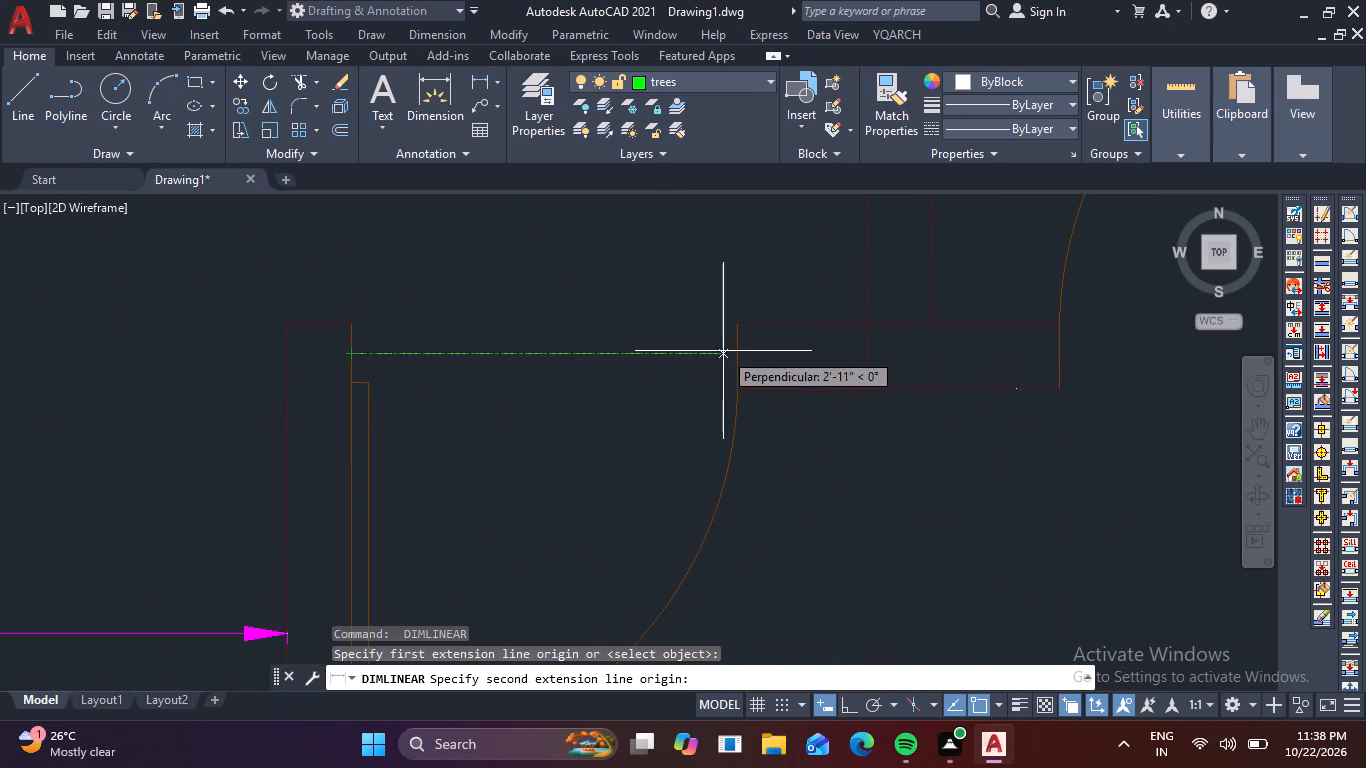
{"action": "left_click", "coordinate": [739, 353]}
{"action": "left_click", "coordinate": [737, 350]}
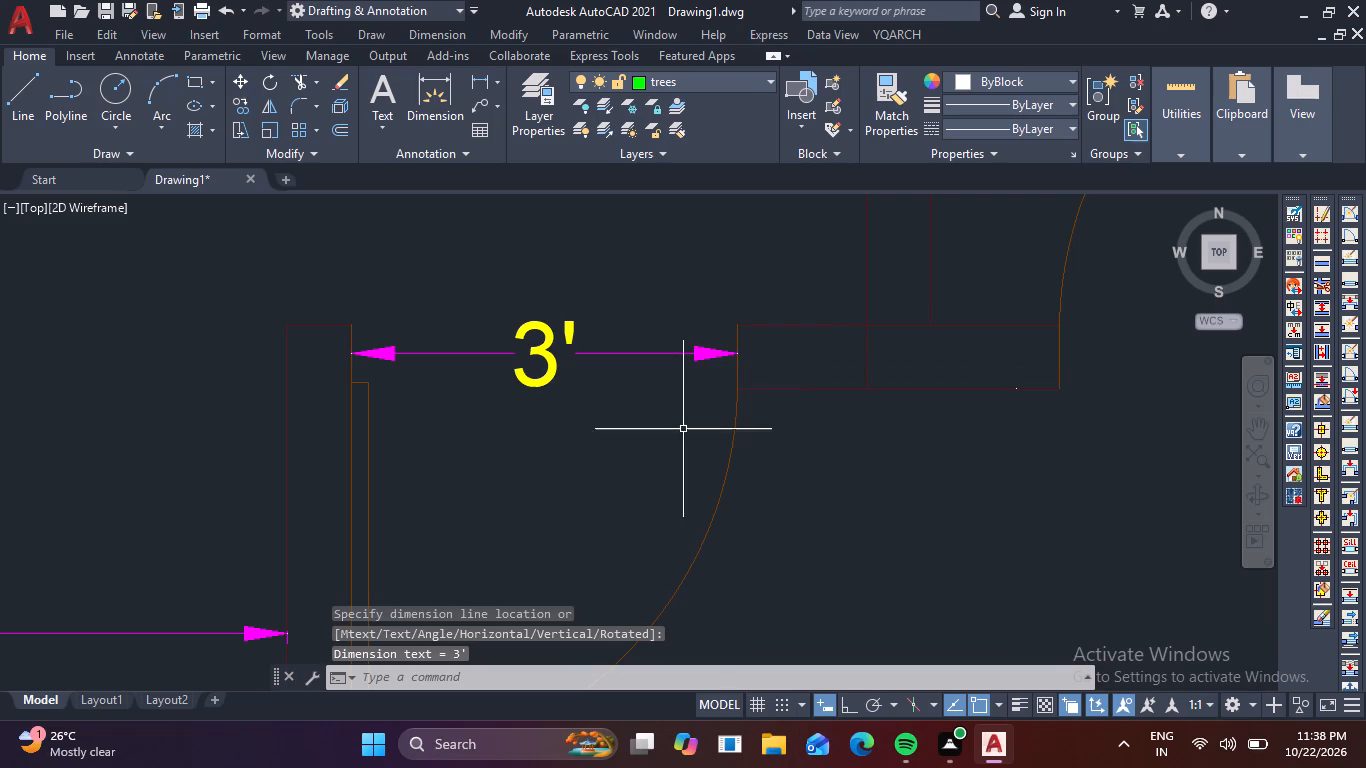
Add a horizontal linear dimension for the WC door opening, placed in line with the wall between the WC and bedroom.
{"action": "key", "text": "space"}
{"action": "scroll", "coordinate": [651, 455], "scroll_direction": "down", "scroll_amount": 3}
{"action": "middle_click_drag", "start_coordinate": [644, 517], "coordinate": [627, 259]}
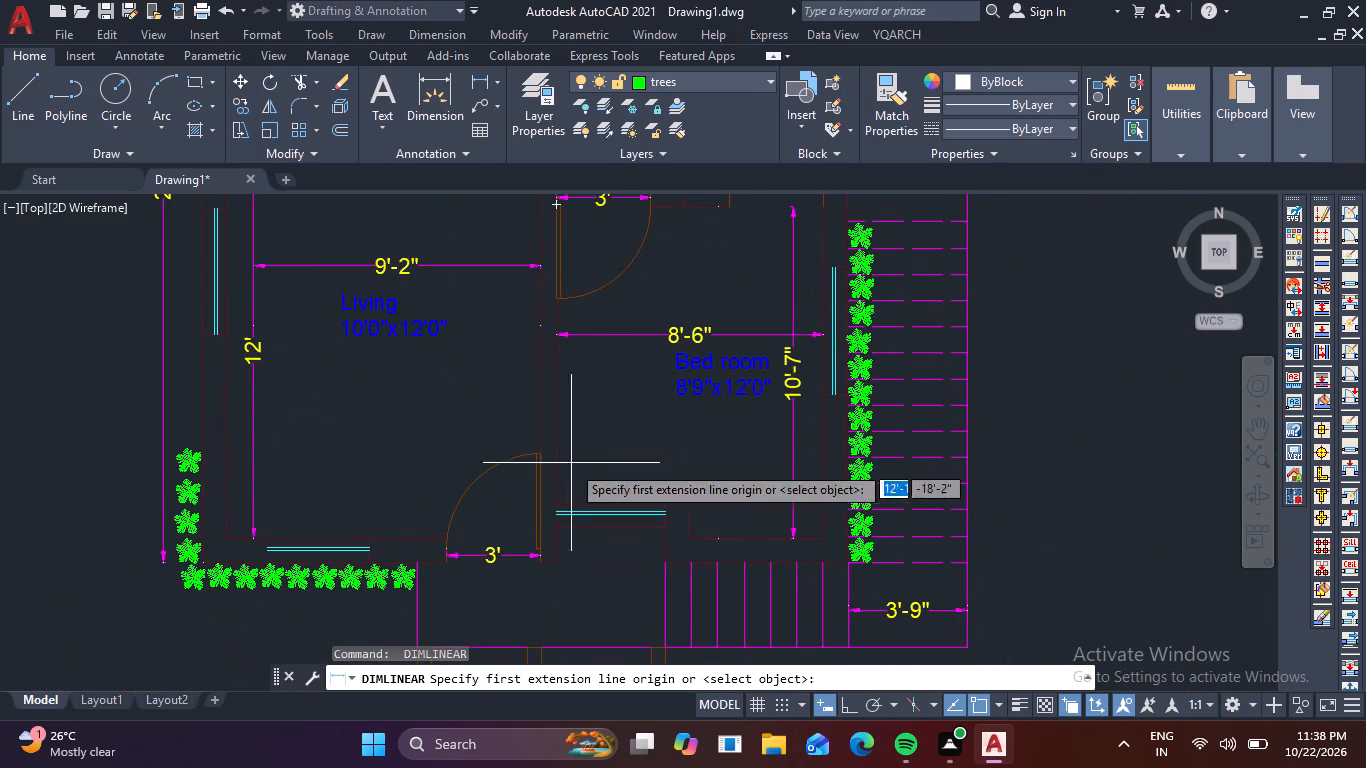
{"action": "middle_click_drag", "start_coordinate": [564, 506], "coordinate": [614, 393]}
{"action": "middle_click_drag", "start_coordinate": [681, 356], "coordinate": [631, 492]}
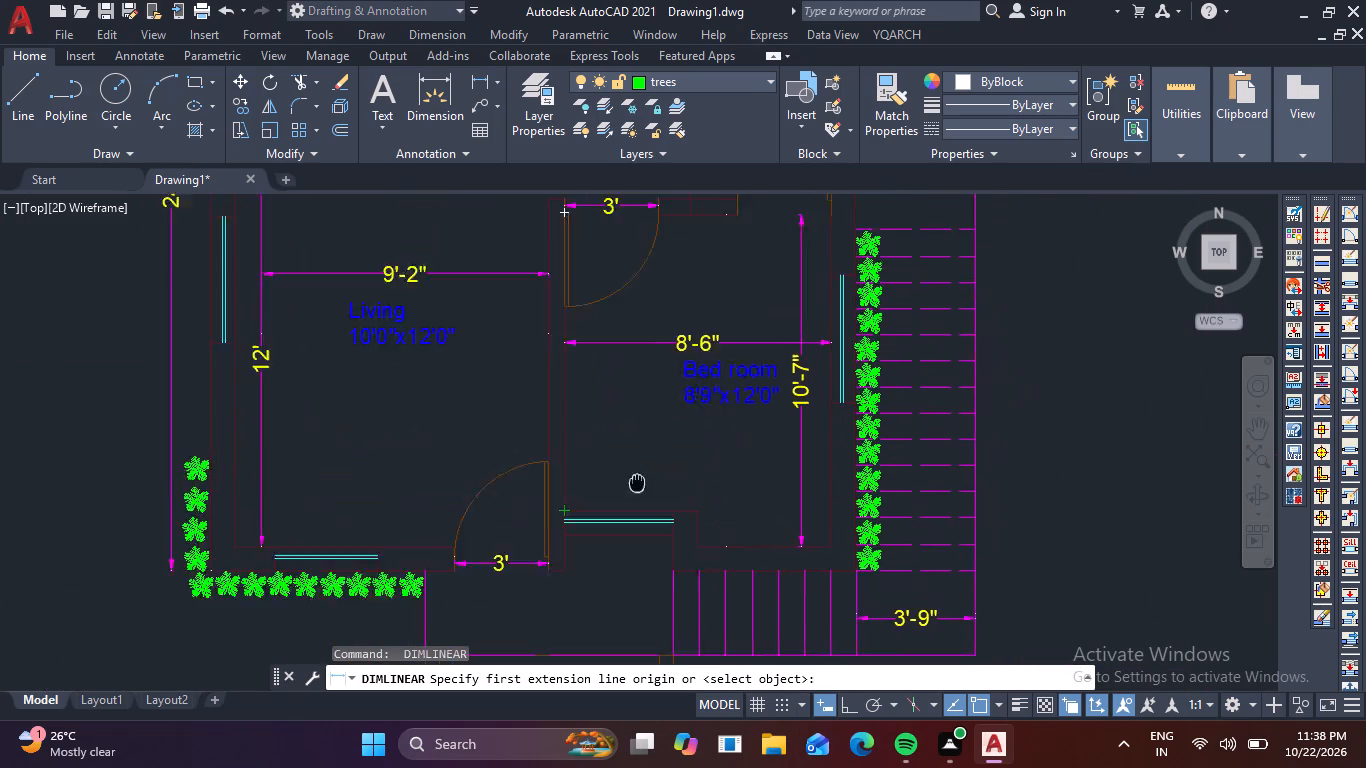
{"action": "middle_click_drag", "start_coordinate": [631, 492], "coordinate": [595, 574]}
{"action": "middle_click_drag", "start_coordinate": [643, 365], "coordinate": [653, 466]}
{"action": "middle_click_drag", "start_coordinate": [727, 406], "coordinate": [566, 434]}
{"action": "scroll", "coordinate": [565, 434], "scroll_direction": "up", "scroll_amount": 3}
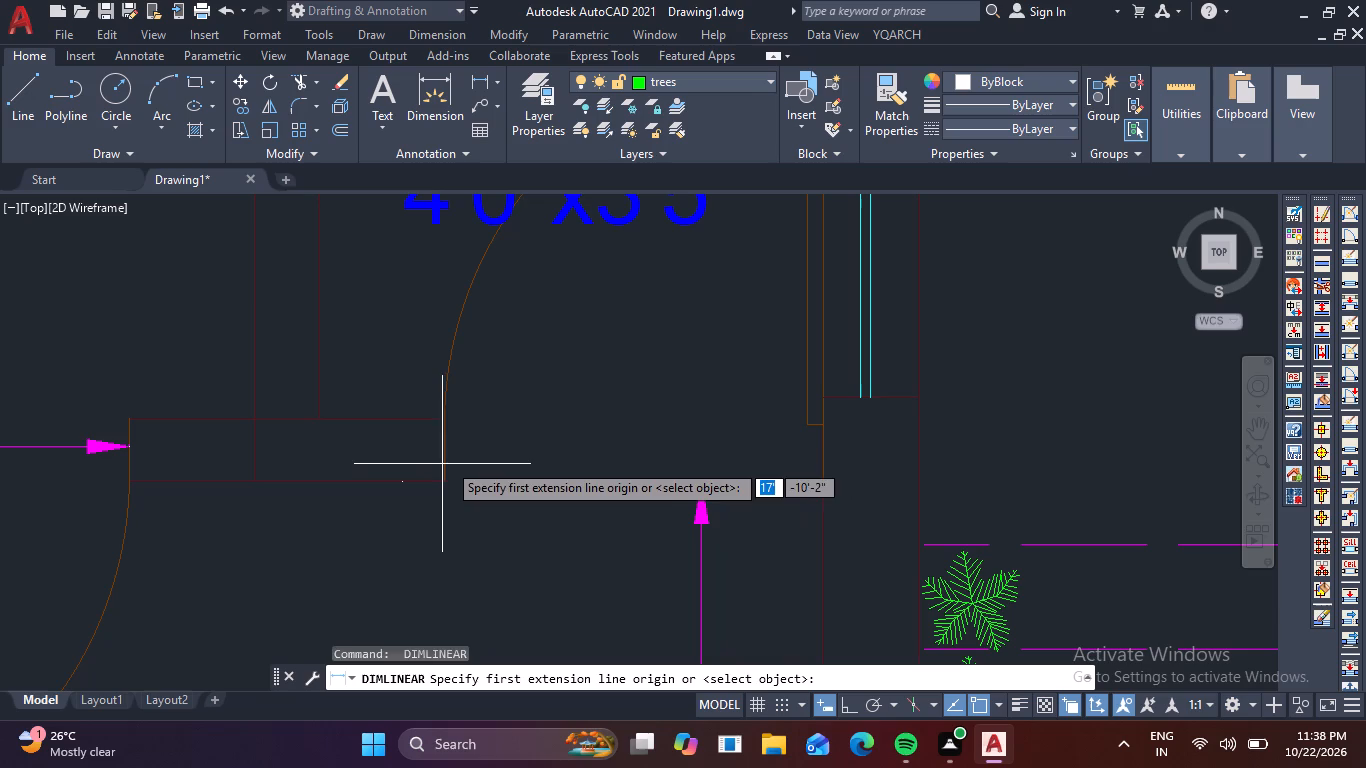
{"action": "left_click", "coordinate": [447, 462]}
{"action": "left_click", "coordinate": [817, 459]}
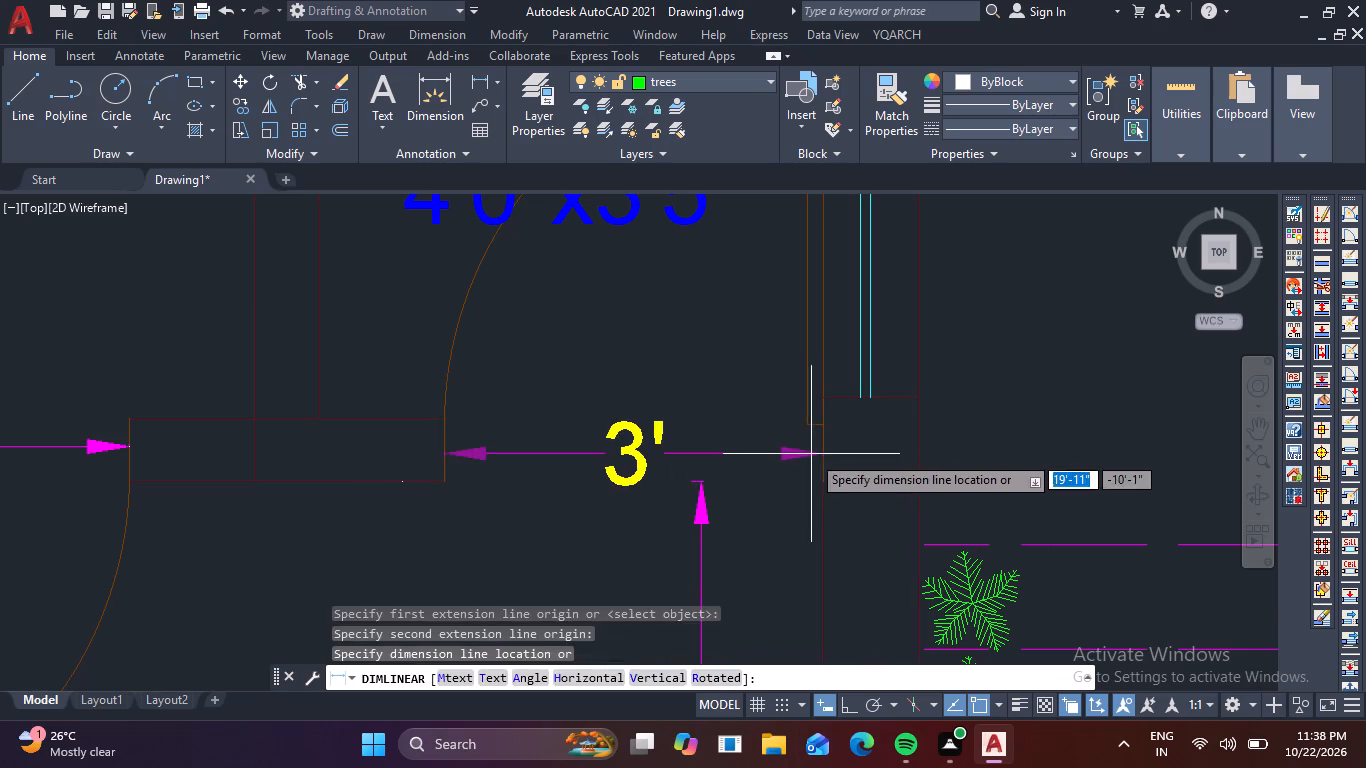
{"action": "left_click", "coordinate": [811, 454]}
Add a vertical linear dimension for the toilet door opening on the dining side, placed in line with the toilet's left wall.
{"action": "key", "text": "space"}
{"action": "scroll", "coordinate": [544, 334], "scroll_direction": "down", "scroll_amount": 2}
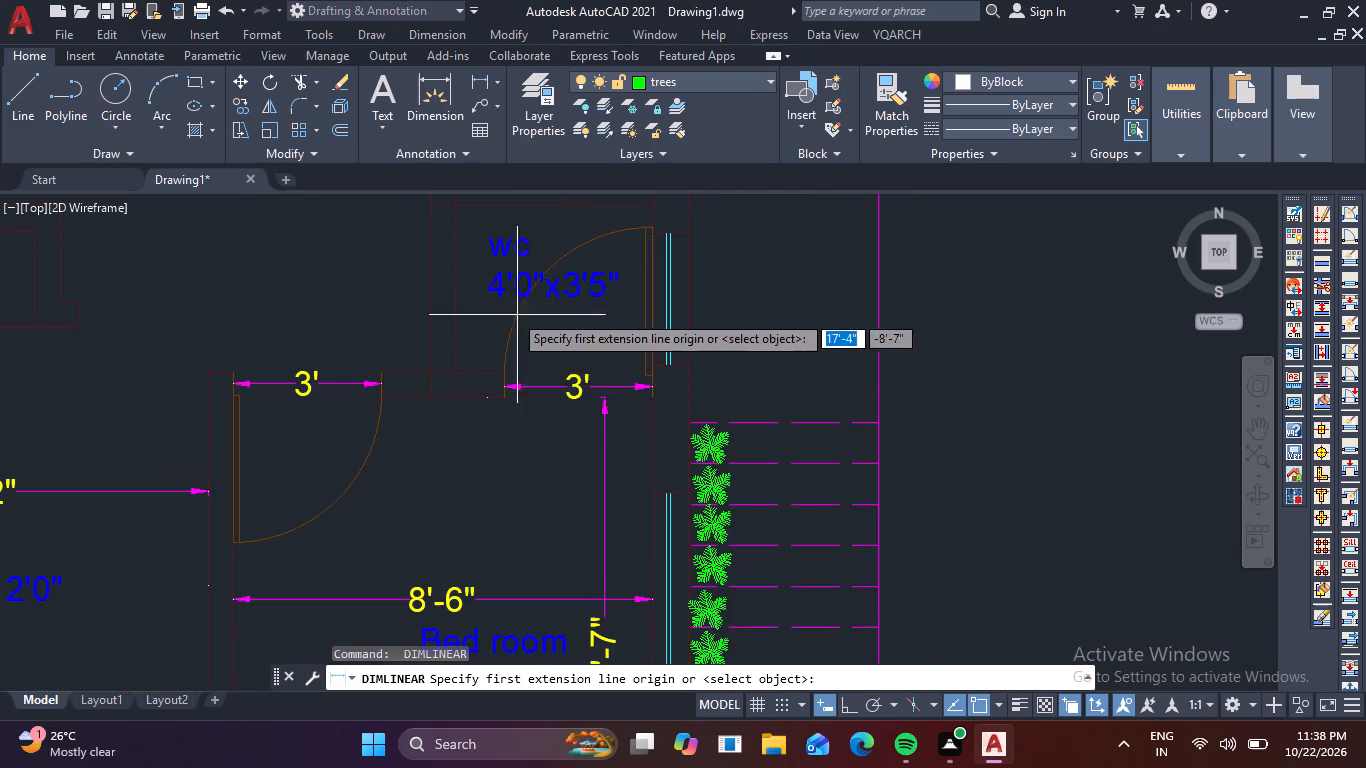
{"action": "middle_click_drag", "start_coordinate": [486, 334], "coordinate": [434, 517]}
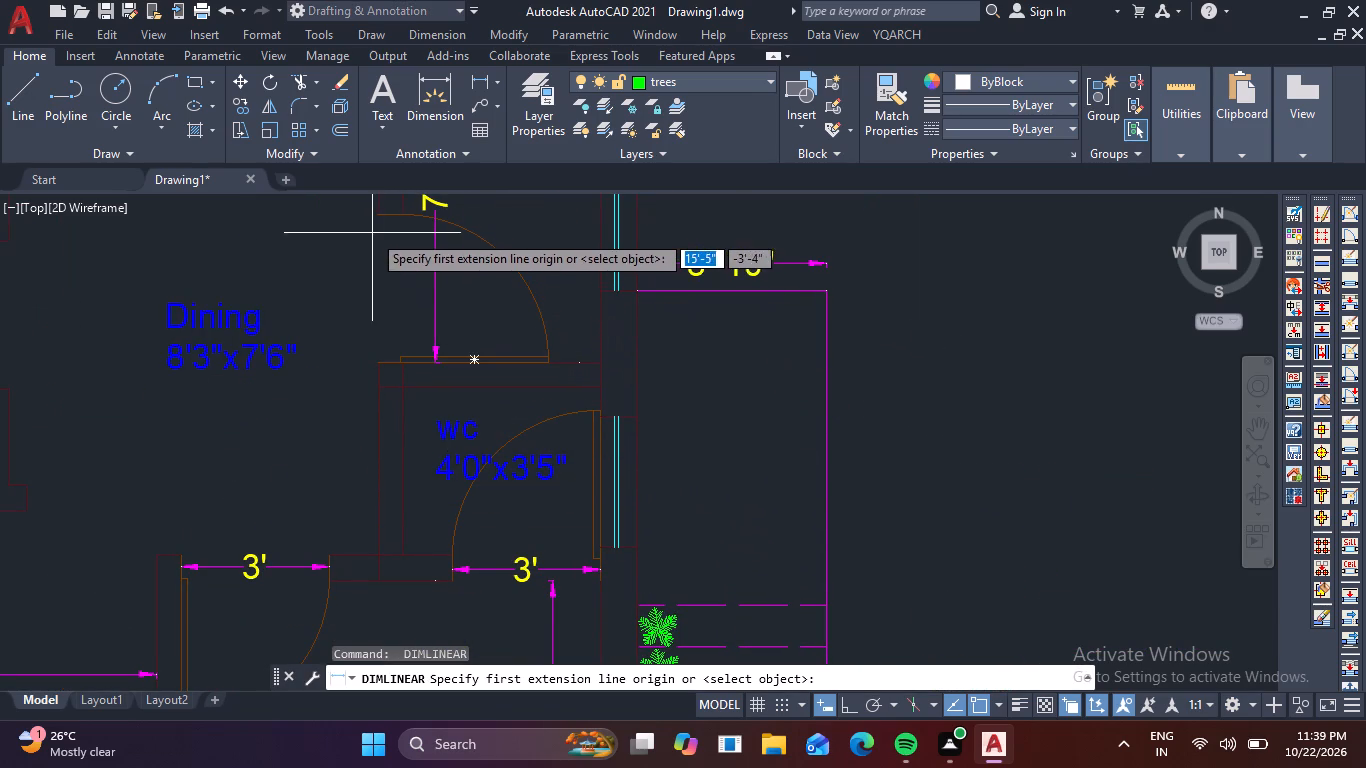
{"action": "left_click", "coordinate": [381, 217]}
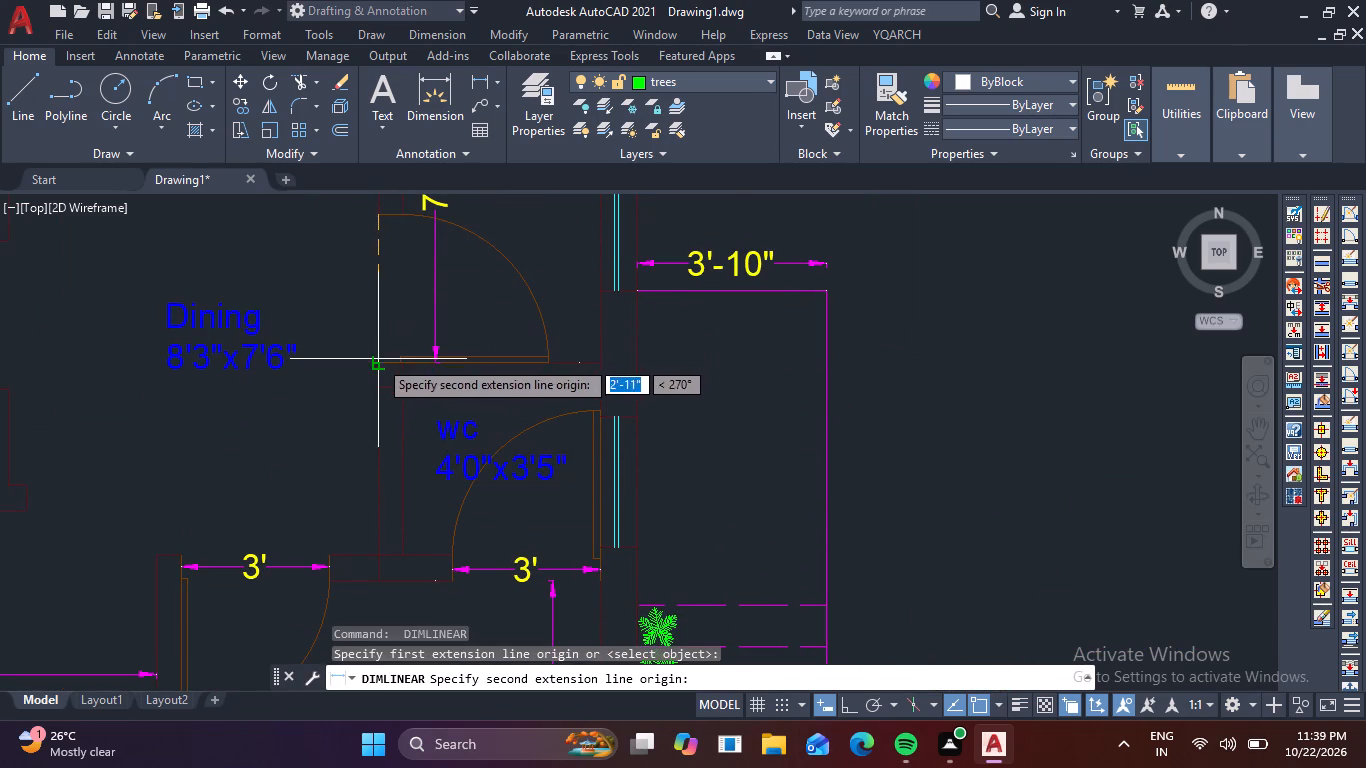
{"action": "left_click", "coordinate": [378, 359]}
{"action": "left_click", "coordinate": [392, 357]}
Add a horizontal linear dimension for the door opening beside the kitchen, placed in line with the dining area's upper wall.
{"action": "scroll", "coordinate": [355, 379], "scroll_direction": "down", "scroll_amount": 1}
{"action": "key", "text": "space"}
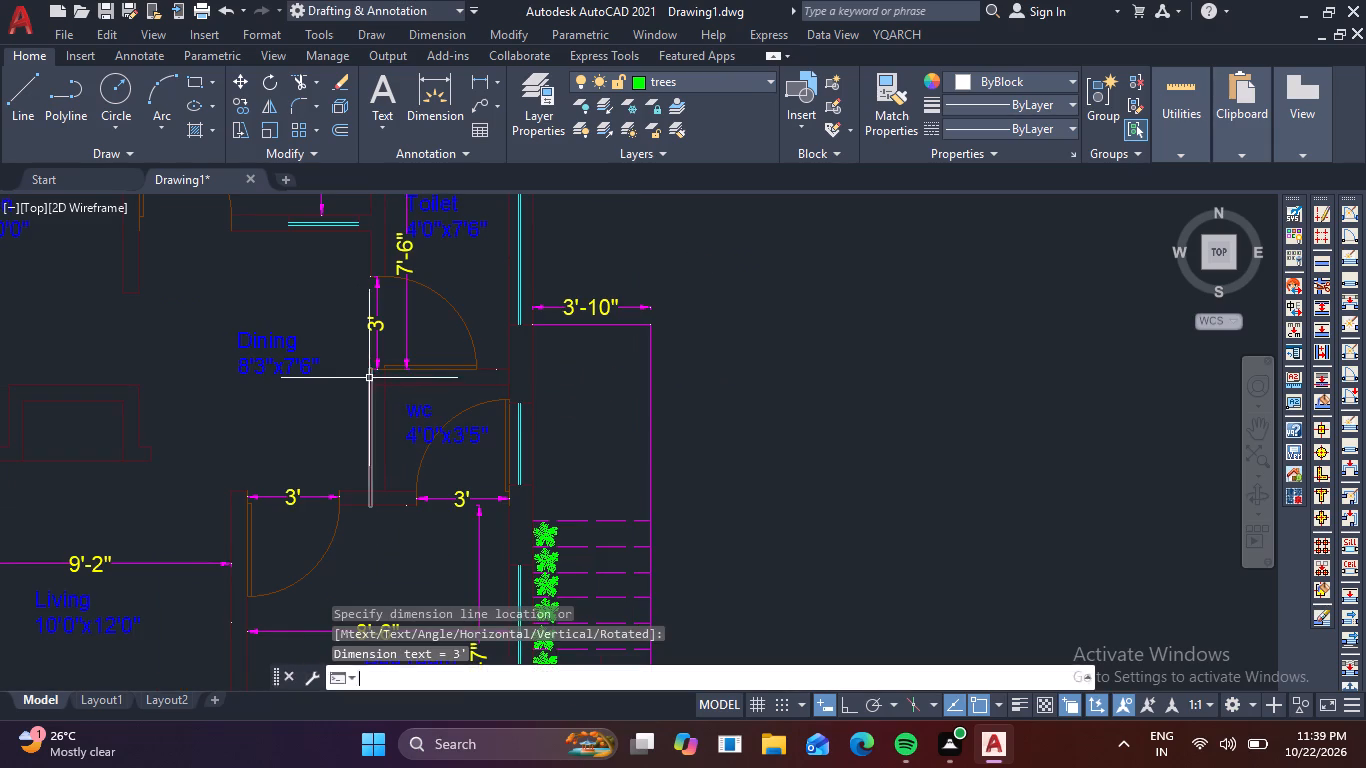
{"action": "scroll", "coordinate": [313, 346], "scroll_direction": "down", "scroll_amount": 1}
{"action": "middle_click_drag", "start_coordinate": [322, 348], "coordinate": [446, 433]}
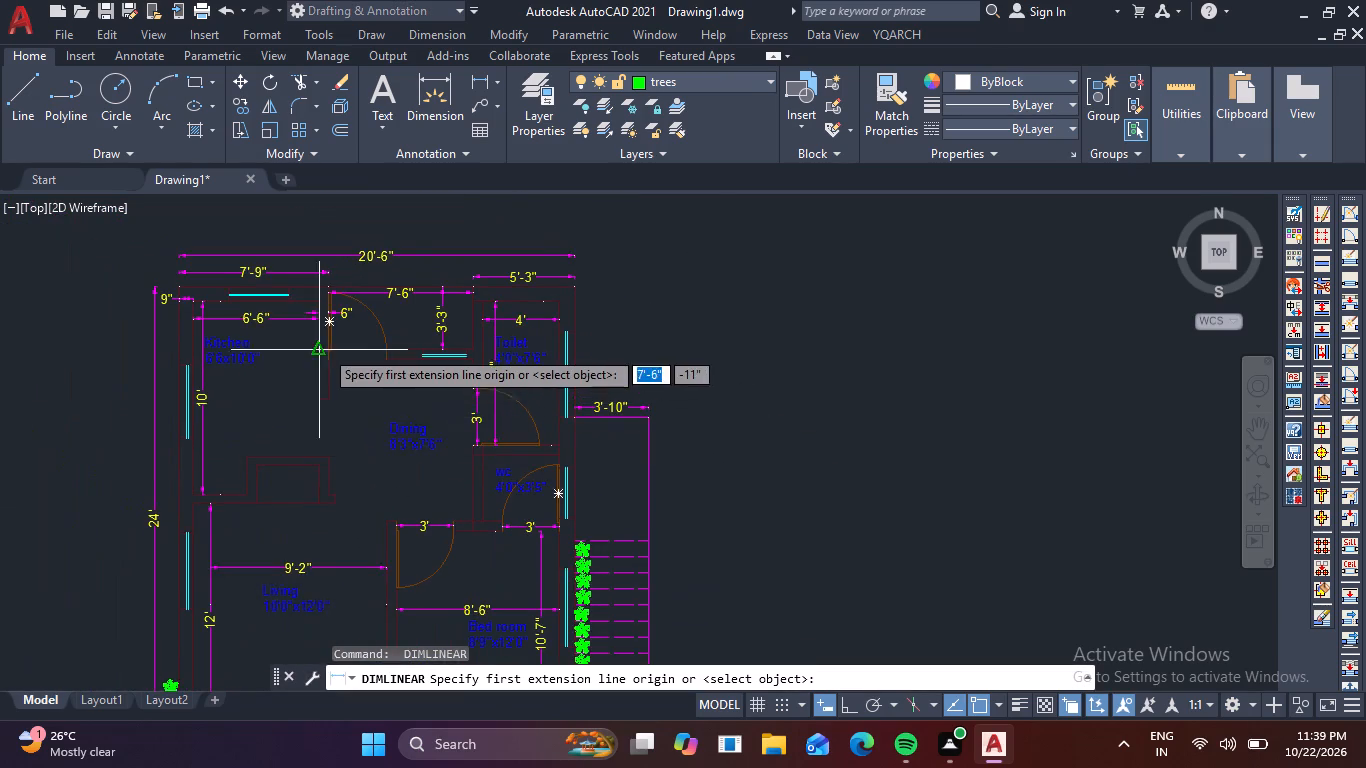
{"action": "scroll", "coordinate": [324, 349], "scroll_direction": "up", "scroll_amount": 3}
{"action": "left_click", "coordinate": [329, 380]}
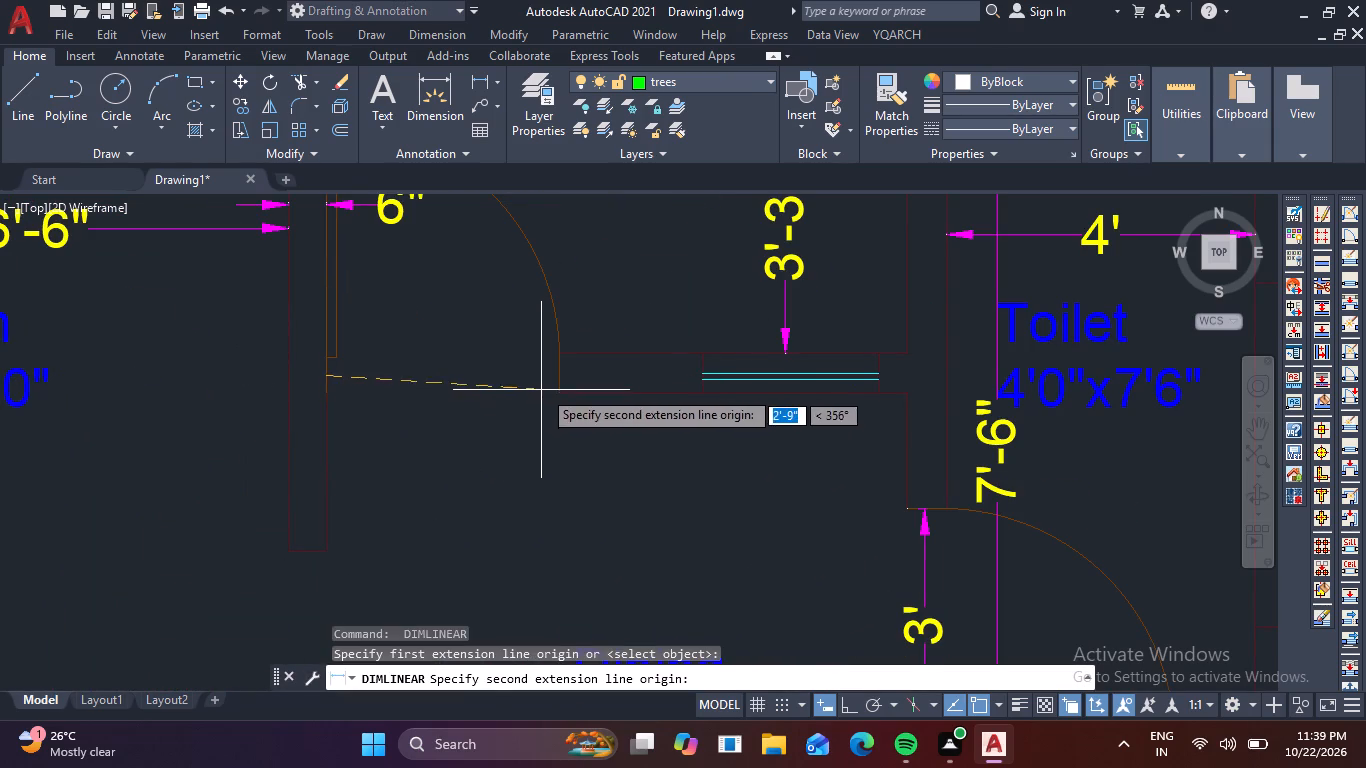
{"action": "left_click", "coordinate": [557, 375]}
{"action": "left_click", "coordinate": [557, 374]}
{"action": "key", "text": "space"}
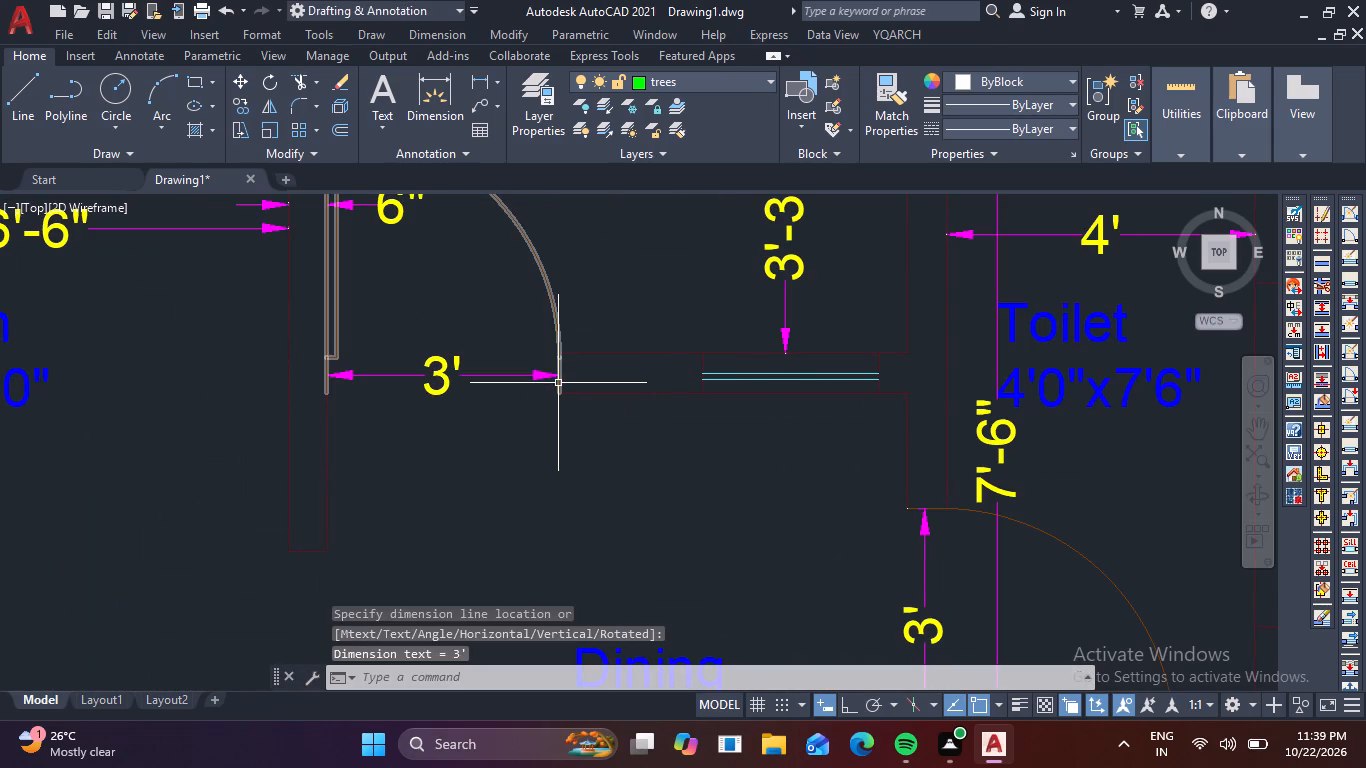
Add a vertical linear dimension for the opening between the kitchen and dining area, placed in line with the wall between them.
{"action": "scroll", "coordinate": [499, 365], "scroll_direction": "down", "scroll_amount": 2}
{"action": "middle_click_drag", "start_coordinate": [455, 343], "coordinate": [522, 446]}
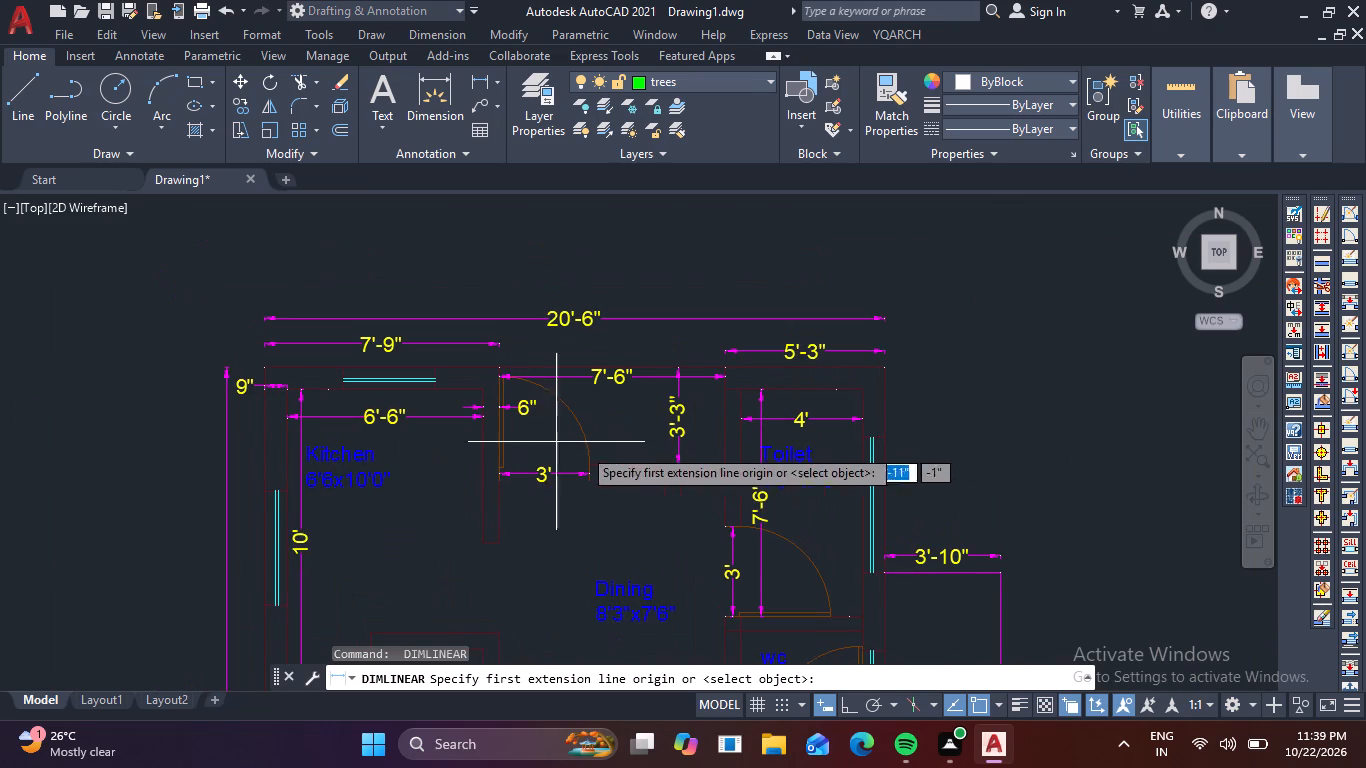
{"action": "middle_click_drag", "start_coordinate": [595, 512], "coordinate": [650, 356]}
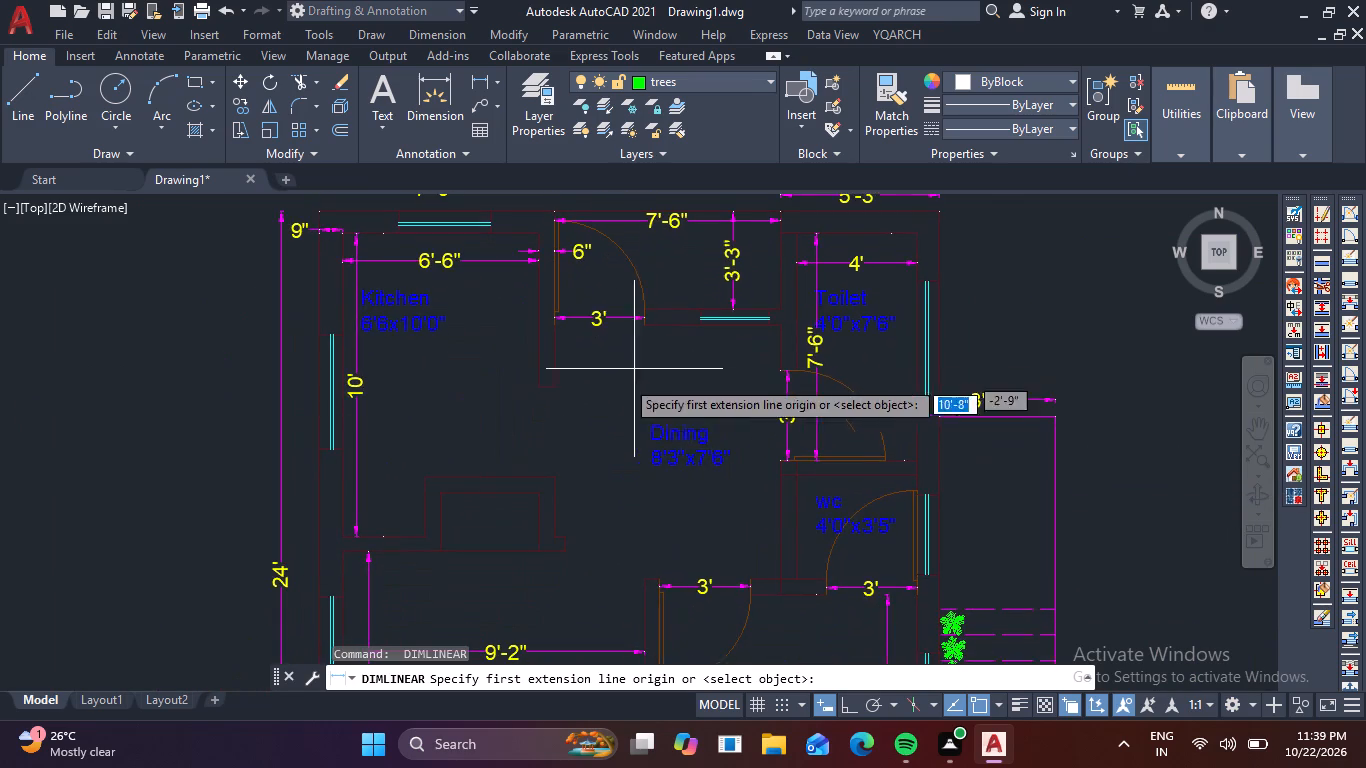
{"action": "scroll", "coordinate": [561, 411], "scroll_direction": "up", "scroll_amount": 2}
{"action": "left_click", "coordinate": [495, 581]}
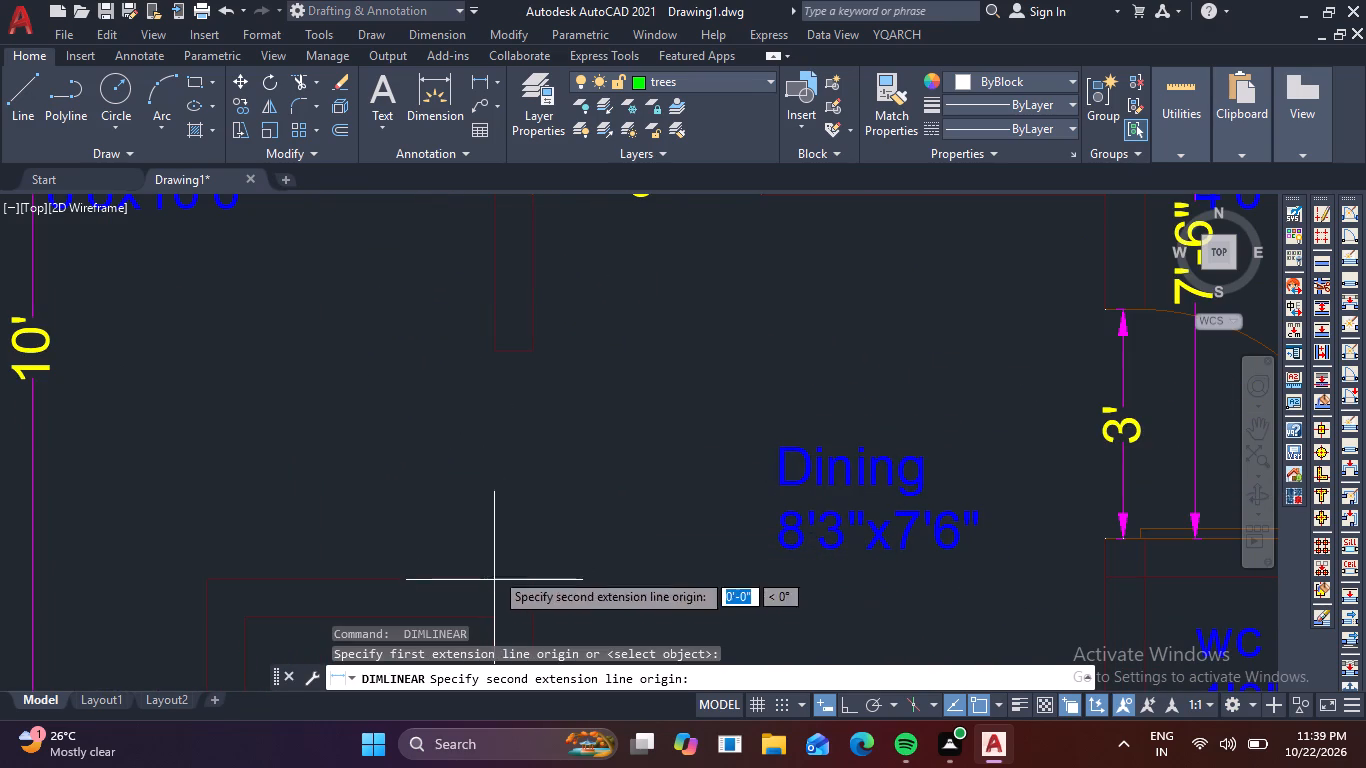
{"action": "left_click", "coordinate": [498, 346]}
{"action": "left_click", "coordinate": [507, 352]}
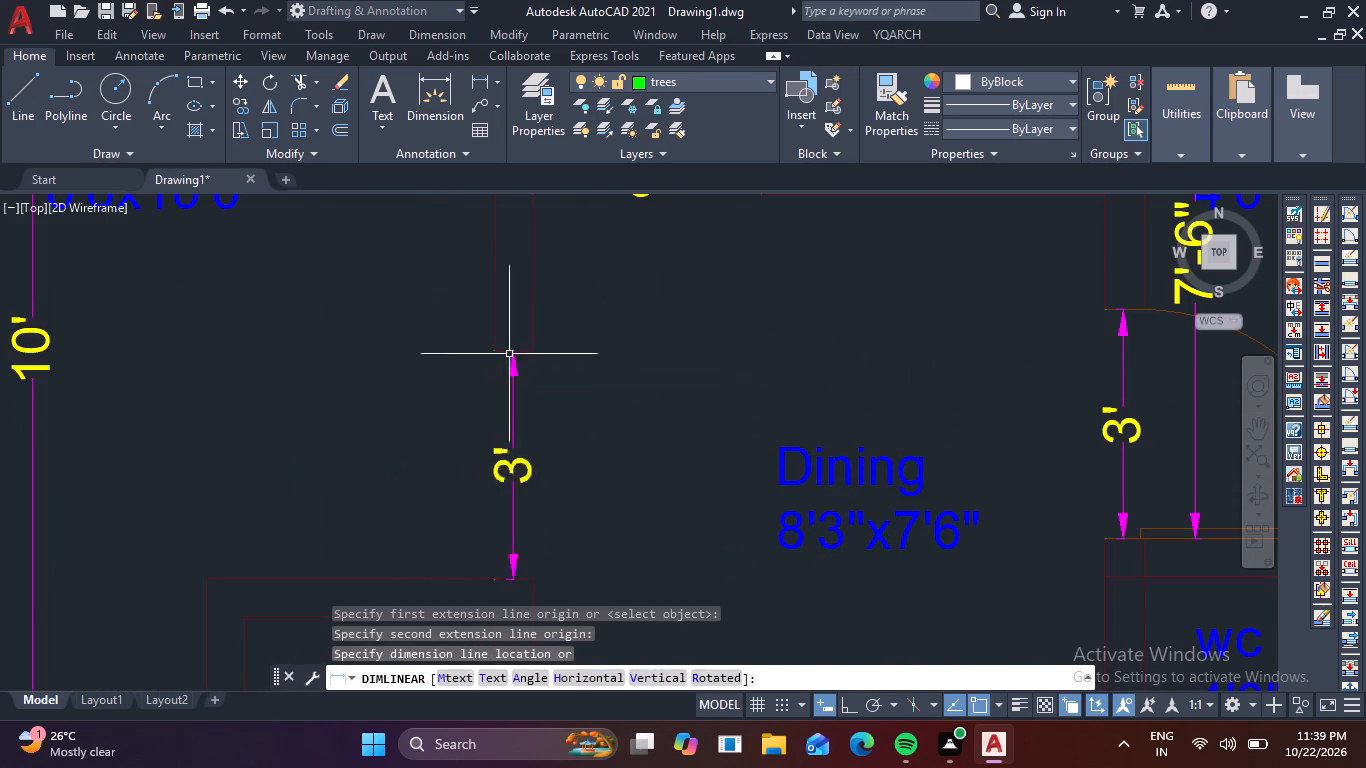
Add a horizontal linear dimension across the recess in front of the bedroom's lower window, beside the main entrance door.
{"action": "scroll", "coordinate": [567, 387], "scroll_direction": "down", "scroll_amount": 3}
{"action": "middle_click_drag", "start_coordinate": [648, 467], "coordinate": [586, 301]}
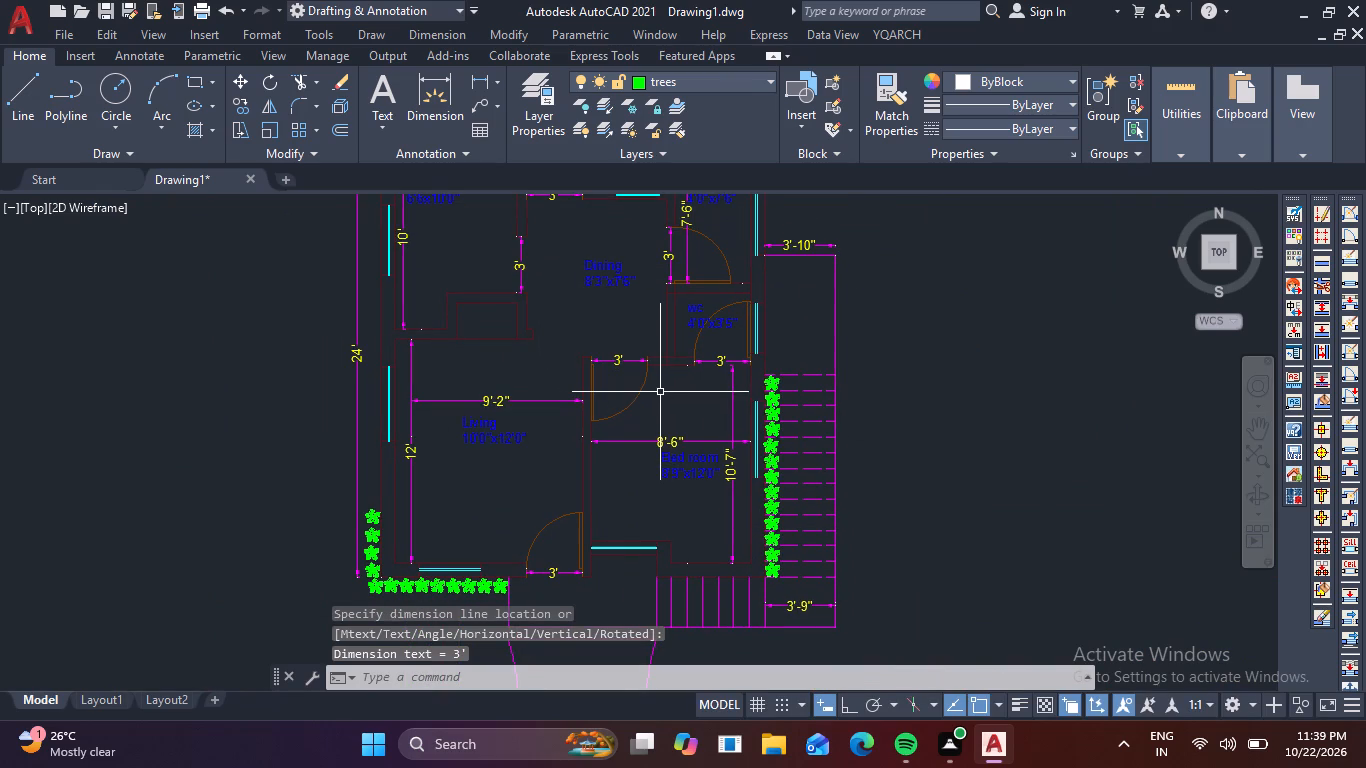
{"action": "scroll", "coordinate": [626, 592], "scroll_direction": "up", "scroll_amount": 2}
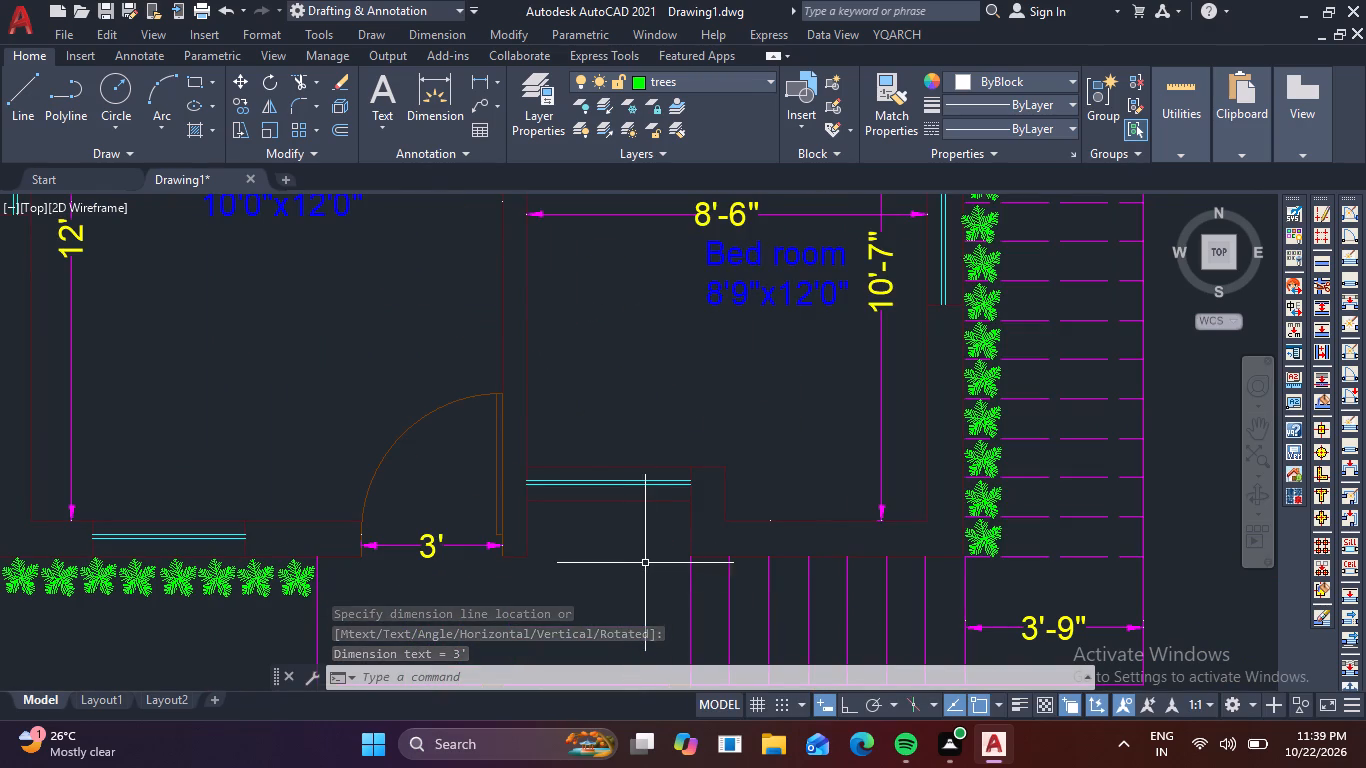
{"action": "key", "text": "space"}
{"action": "scroll", "coordinate": [696, 527], "scroll_direction": "up", "scroll_amount": 1}
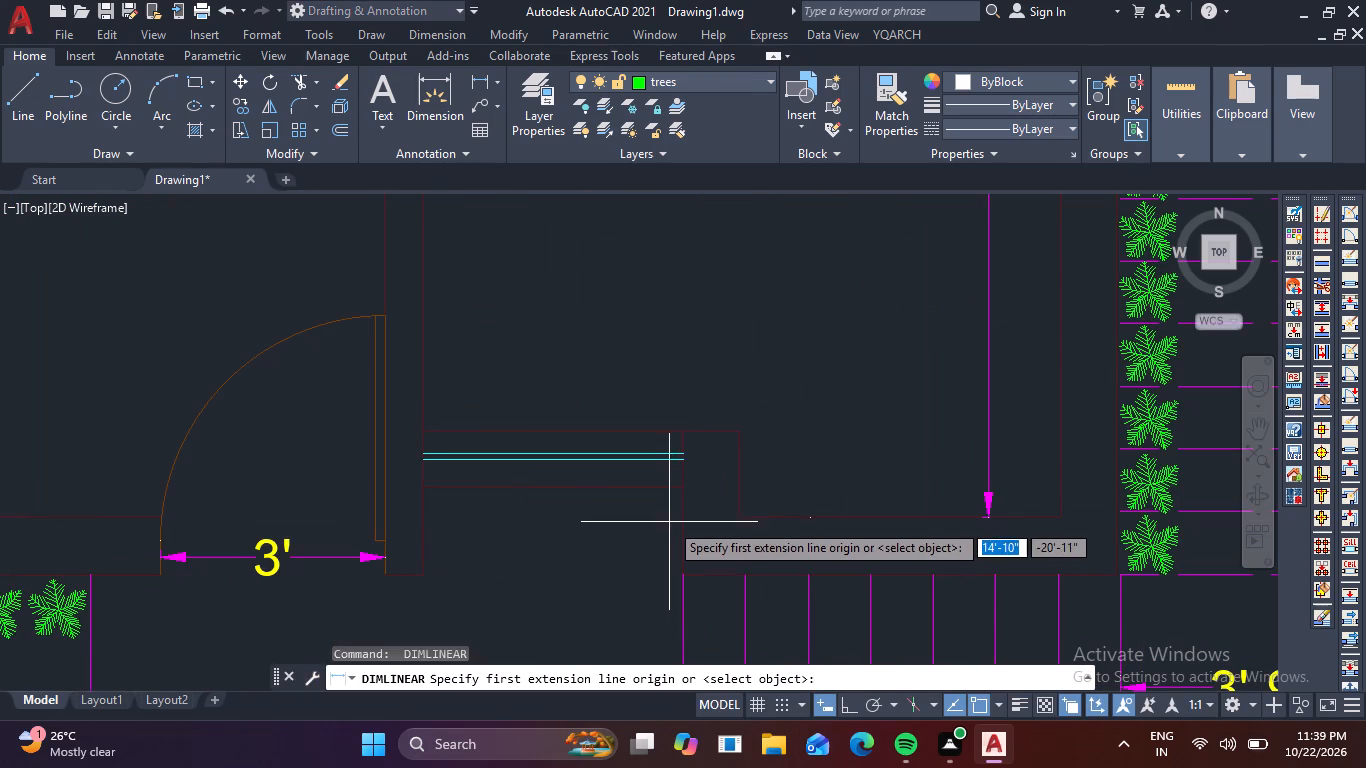
{"action": "left_click", "coordinate": [688, 539]}
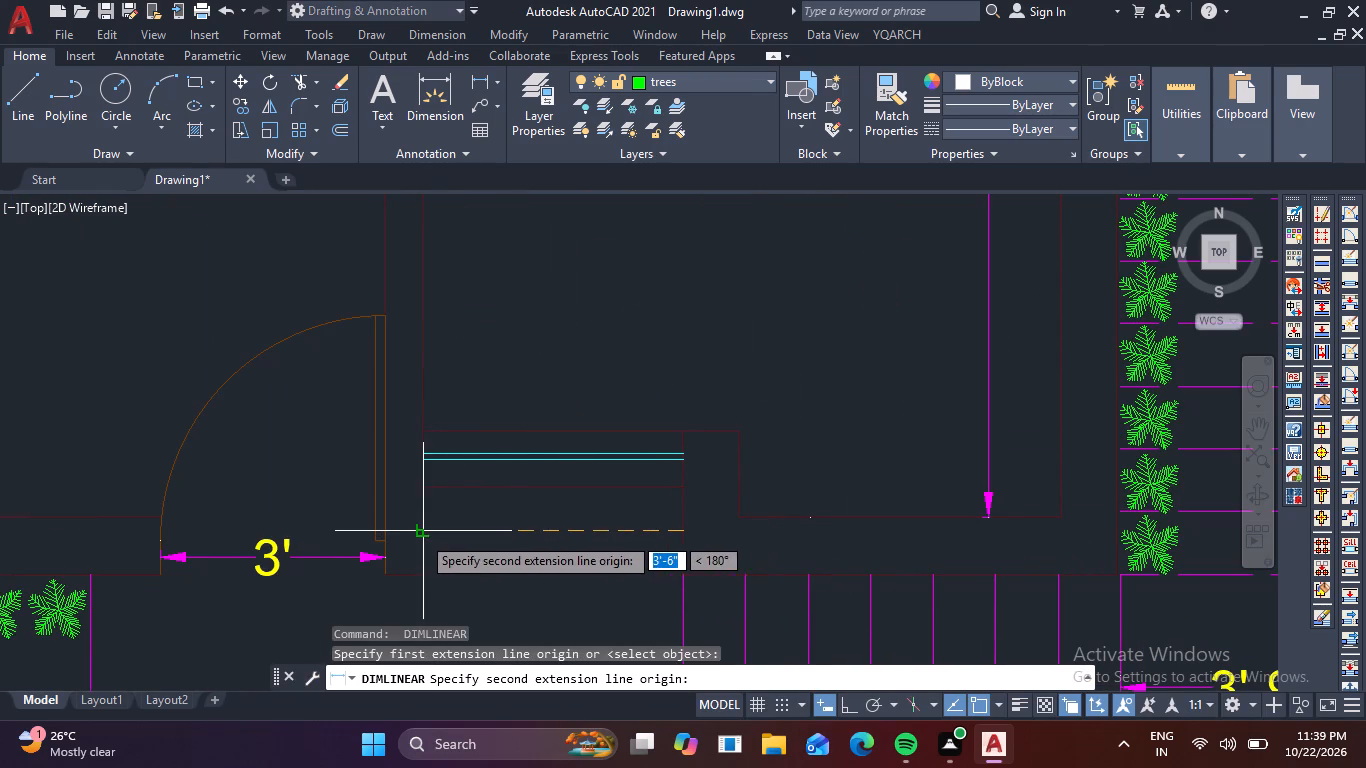
{"action": "left_click", "coordinate": [419, 535]}
{"action": "left_click", "coordinate": [443, 532]}
Add a vertical linear dimension for the width of the entrance-side stair flight, placed along its second riser line.
{"action": "scroll", "coordinate": [525, 519], "scroll_direction": "down", "scroll_amount": 1}
{"action": "middle_click_drag", "start_coordinate": [609, 568], "coordinate": [575, 480]}
{"action": "middle_click_drag", "start_coordinate": [635, 508], "coordinate": [636, 430]}
{"action": "key", "text": "space"}
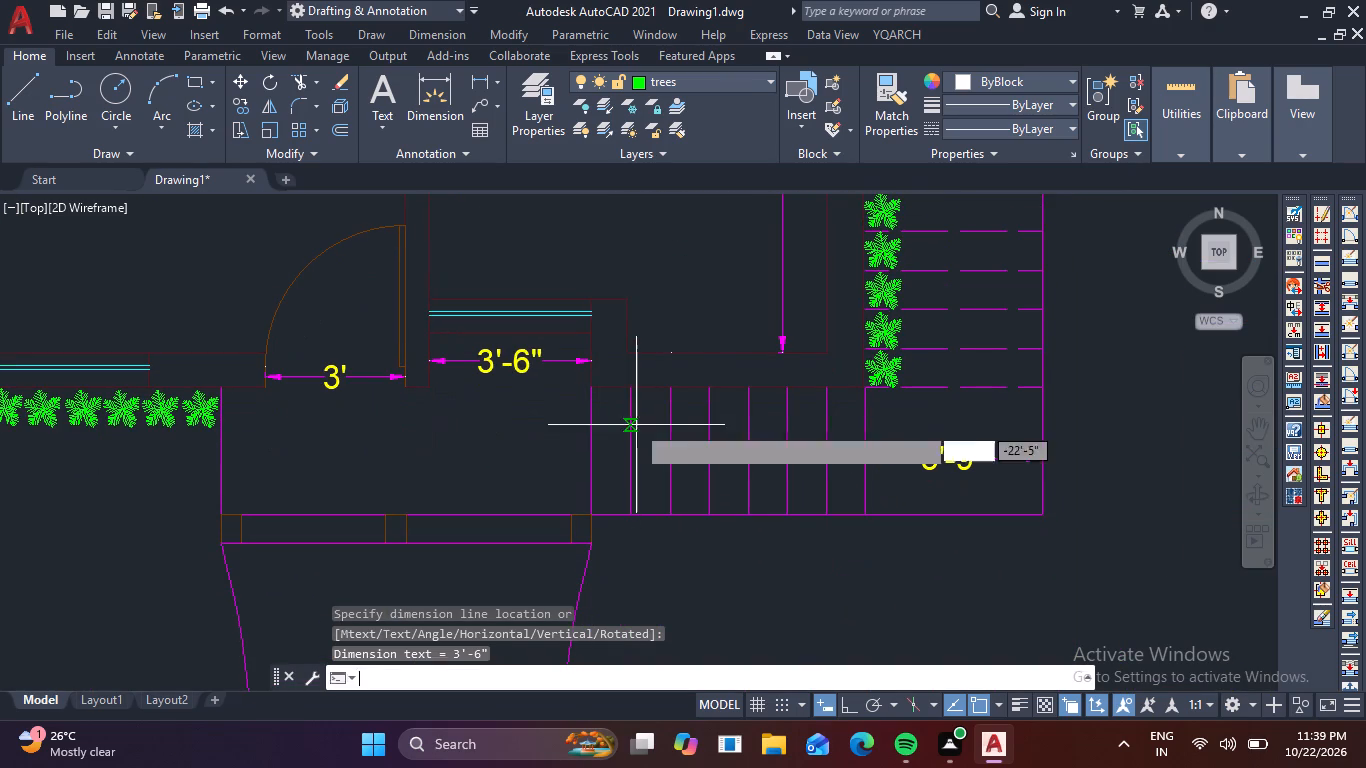
{"action": "left_click", "coordinate": [628, 510]}
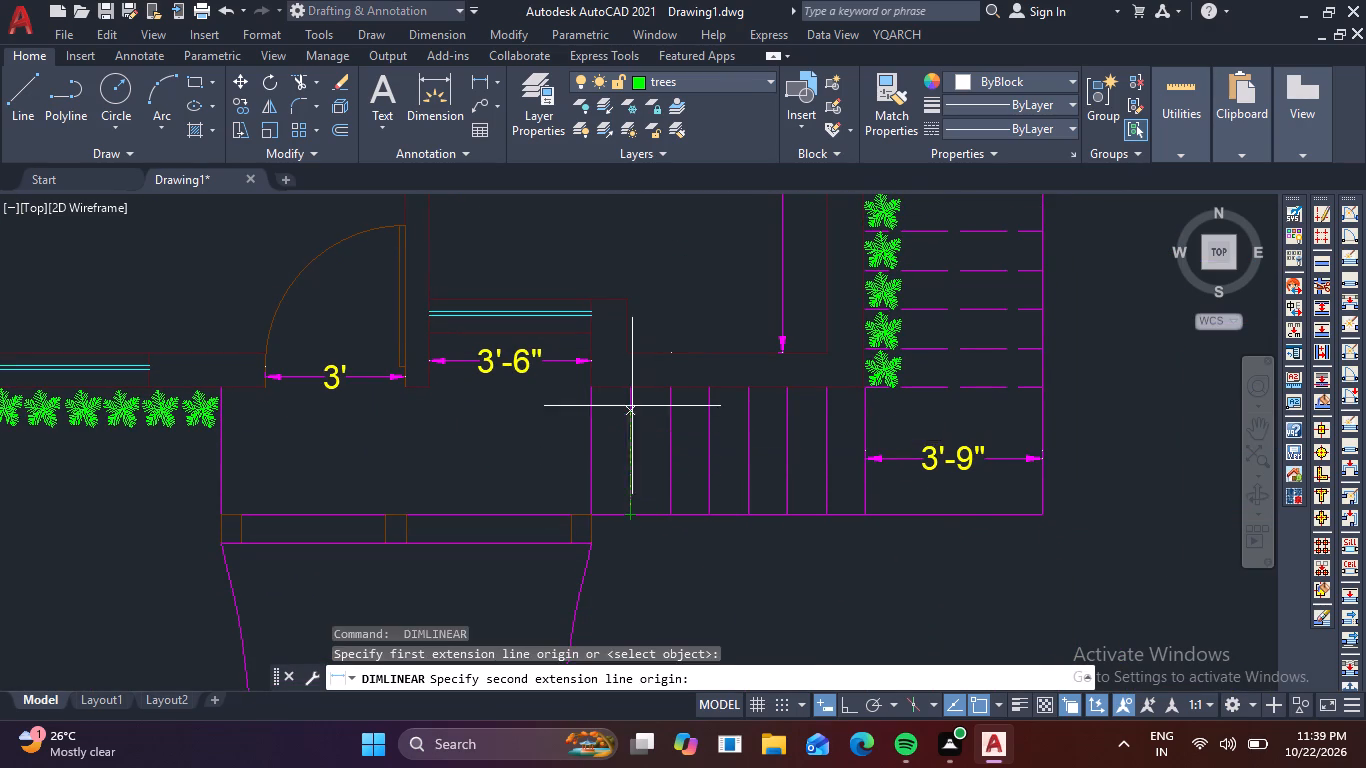
{"action": "left_click", "coordinate": [636, 389]}
{"action": "left_click", "coordinate": [636, 389]}
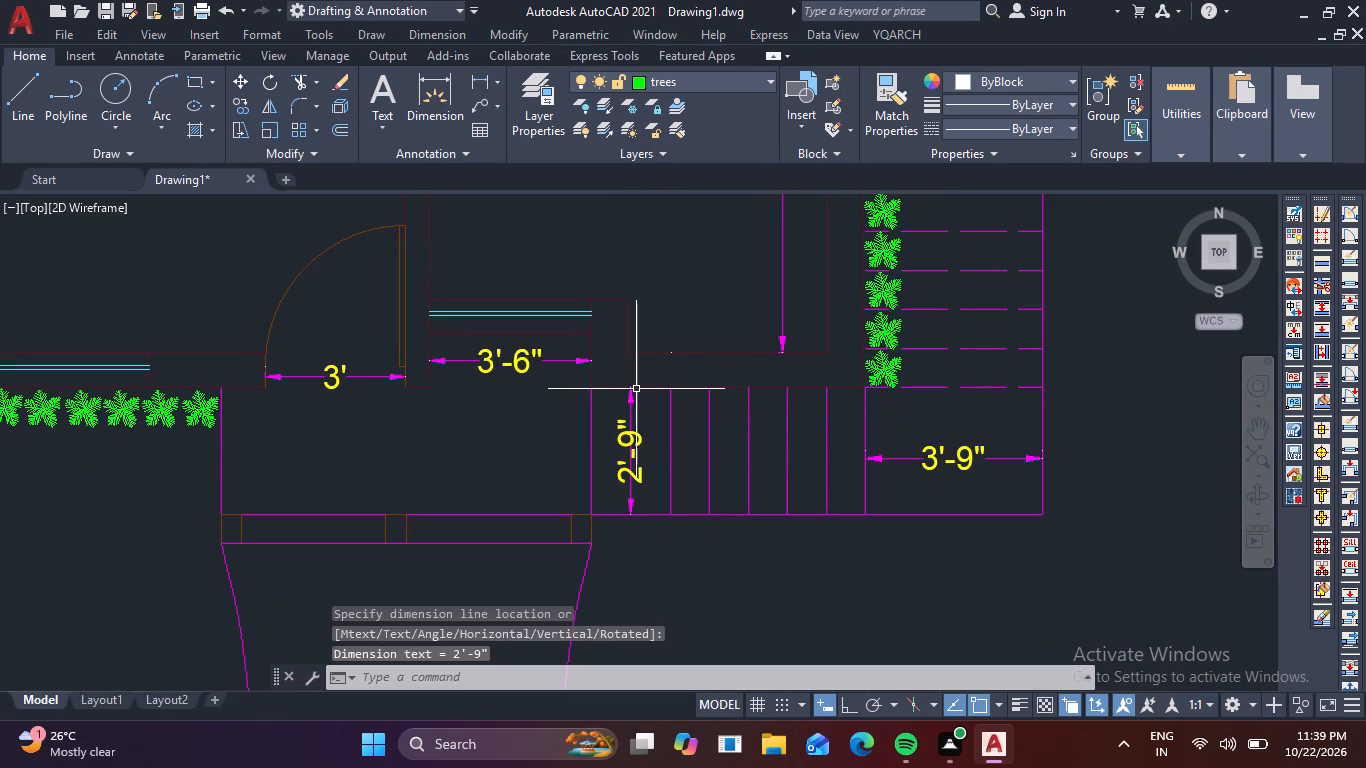
Add a horizontal linear dimension for one tread of the entrance-side stair flight, between two adjacent riser lines.
{"action": "key", "text": "space"}
{"action": "scroll", "coordinate": [724, 480], "scroll_direction": "up", "scroll_amount": 3}
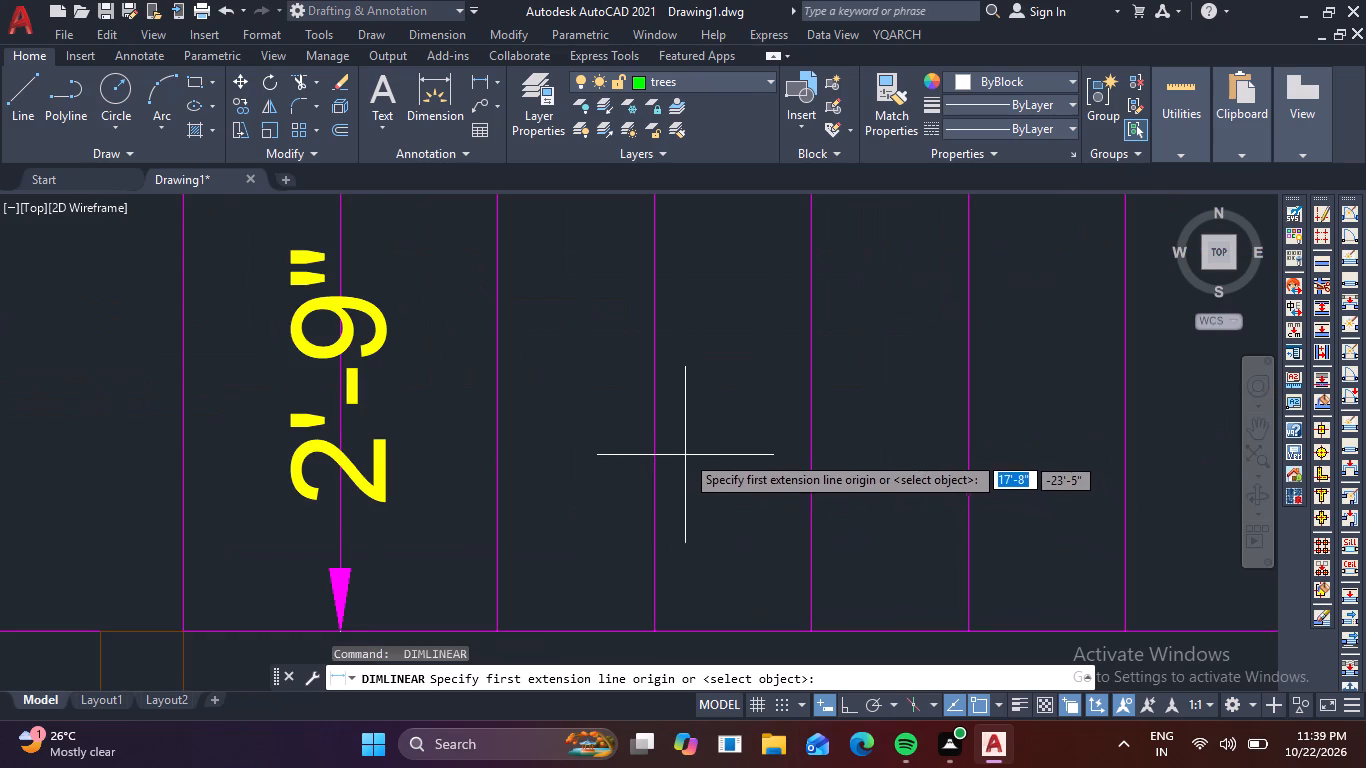
{"action": "left_click", "coordinate": [652, 418]}
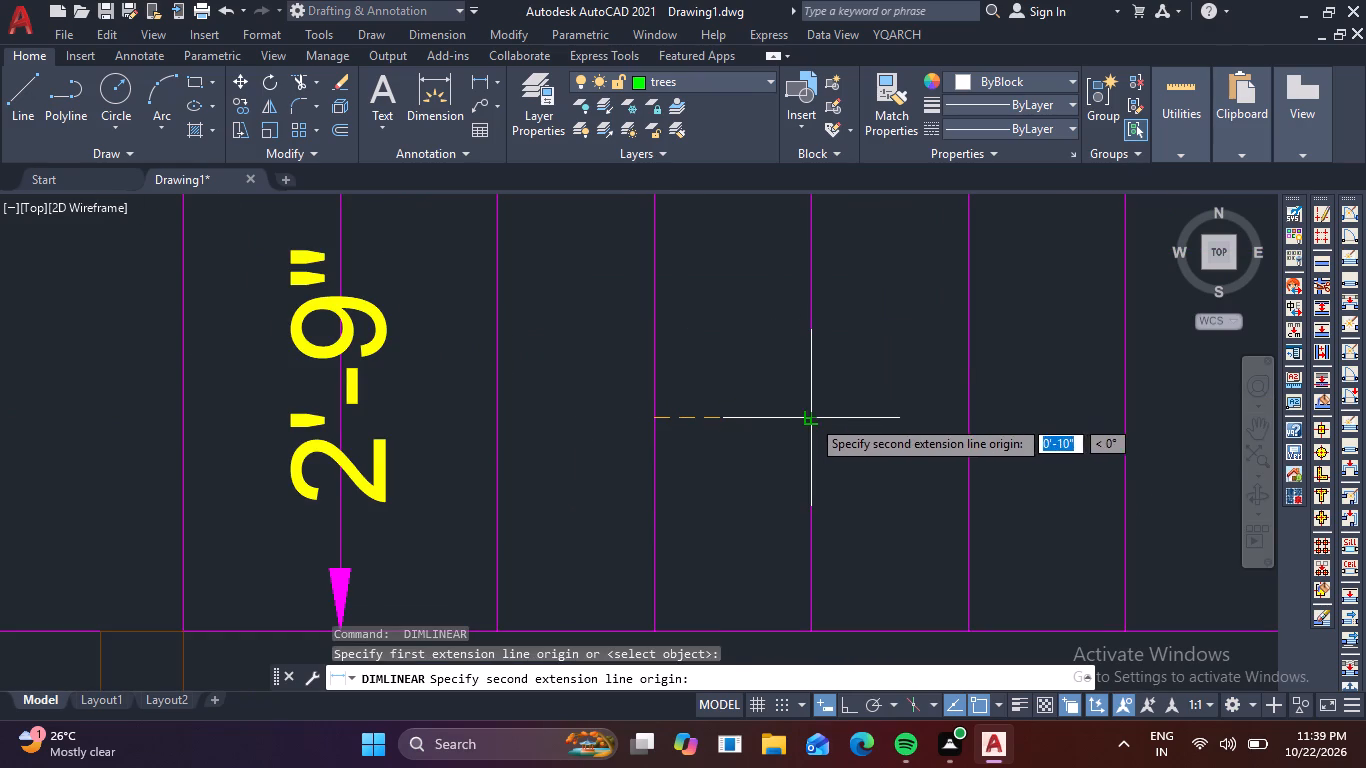
{"action": "left_click", "coordinate": [811, 418]}
{"action": "left_click", "coordinate": [811, 418]}
Review the dimensioned floor plan, from the entrance steps and garden up to the kitchen, dining area and toilet.
{"action": "scroll", "coordinate": [814, 417], "scroll_direction": "down", "scroll_amount": 3}
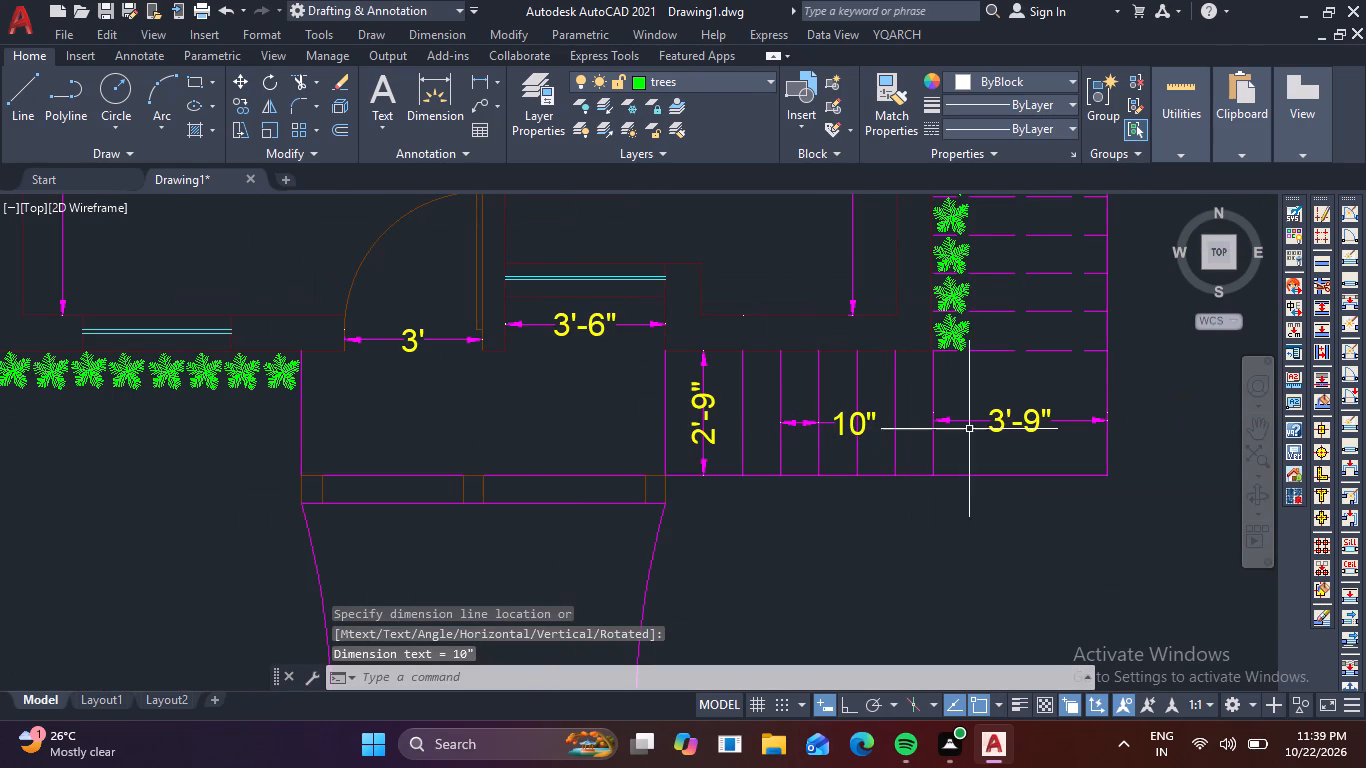
{"action": "middle_click_drag", "start_coordinate": [972, 428], "coordinate": [853, 506]}
{"action": "scroll", "coordinate": [857, 424], "scroll_direction": "down", "scroll_amount": 1}
{"action": "middle_click_drag", "start_coordinate": [872, 443], "coordinate": [899, 474]}
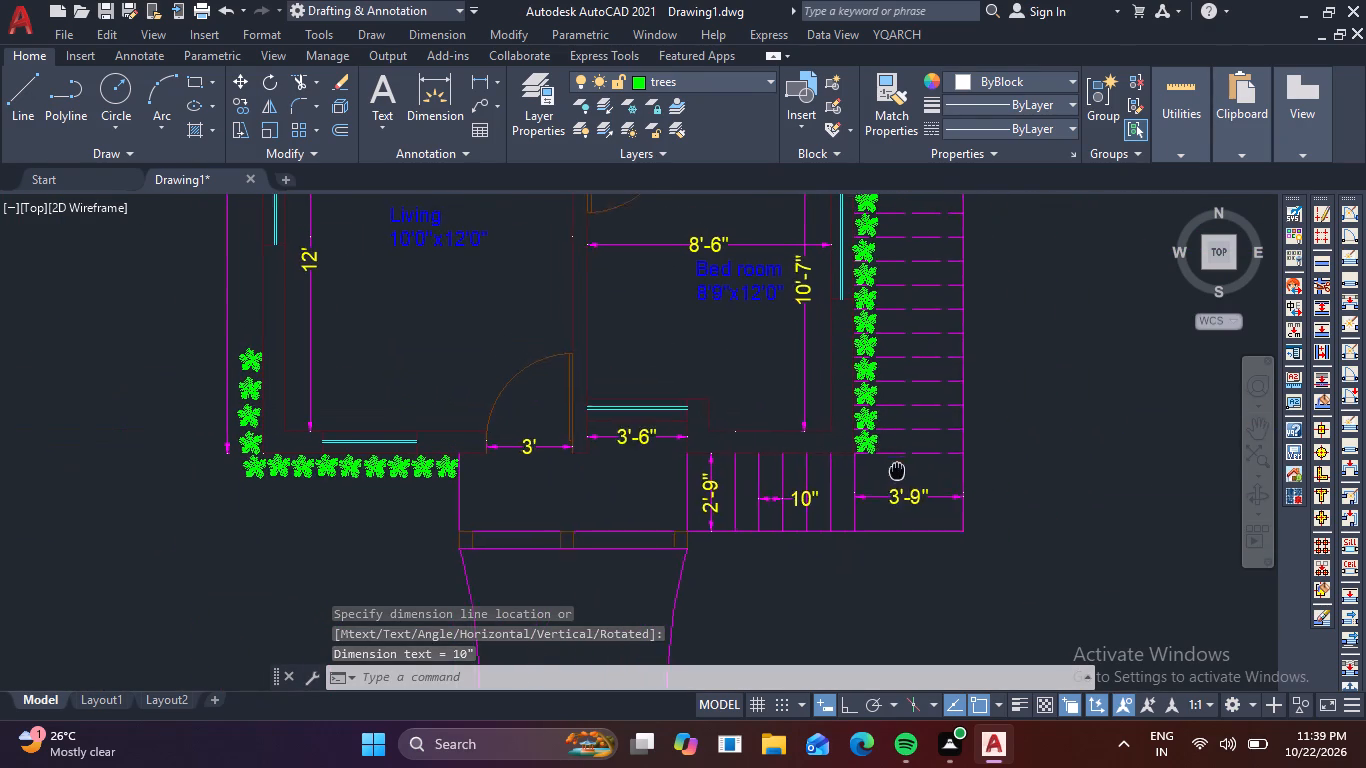
{"action": "middle_click_drag", "start_coordinate": [899, 474], "coordinate": [930, 507]}
{"action": "scroll", "coordinate": [746, 500], "scroll_direction": "down", "scroll_amount": 2}
{"action": "middle_click_drag", "start_coordinate": [776, 526], "coordinate": [732, 403]}
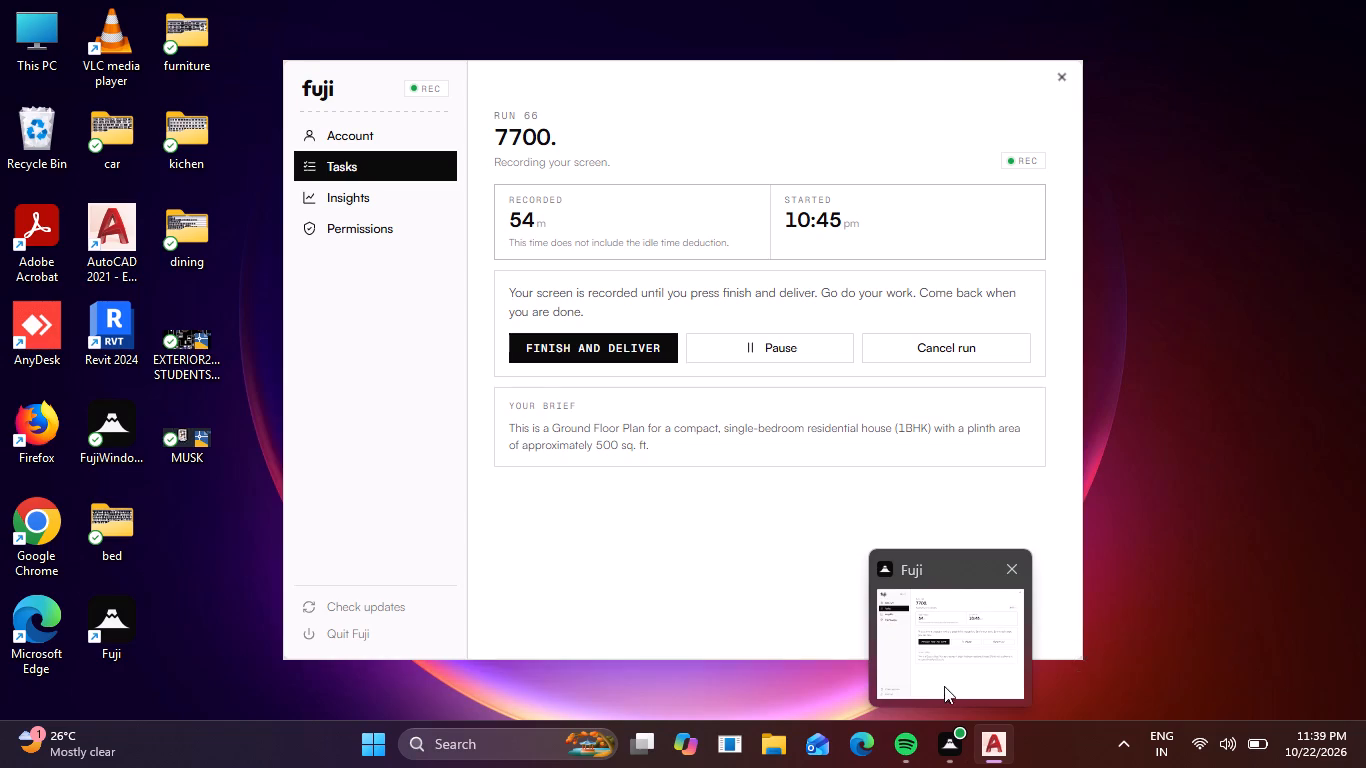
{"action": "scroll", "coordinate": [765, 374], "scroll_direction": "down", "scroll_amount": 1}
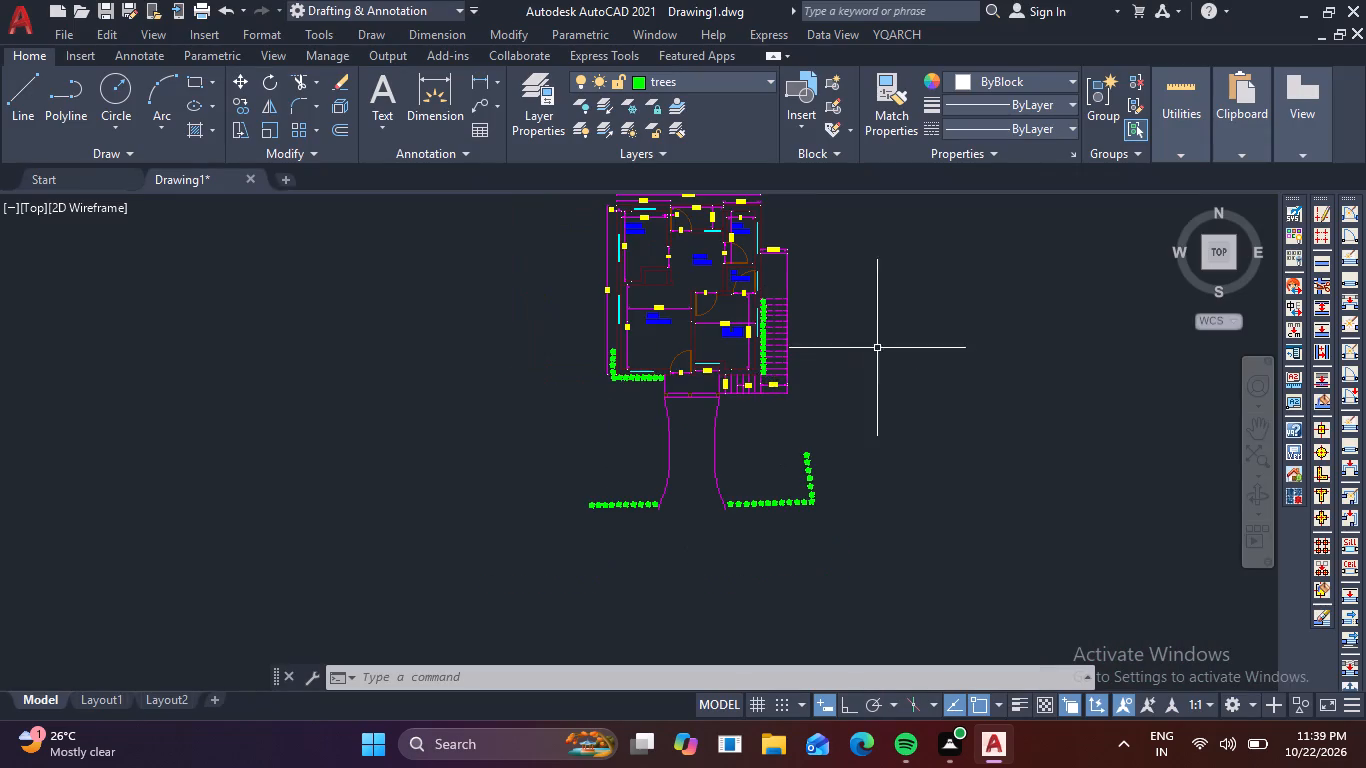
{"action": "middle_click_drag", "start_coordinate": [883, 355], "coordinate": [840, 456]}
{"action": "scroll", "coordinate": [667, 337], "scroll_direction": "up", "scroll_amount": 2}
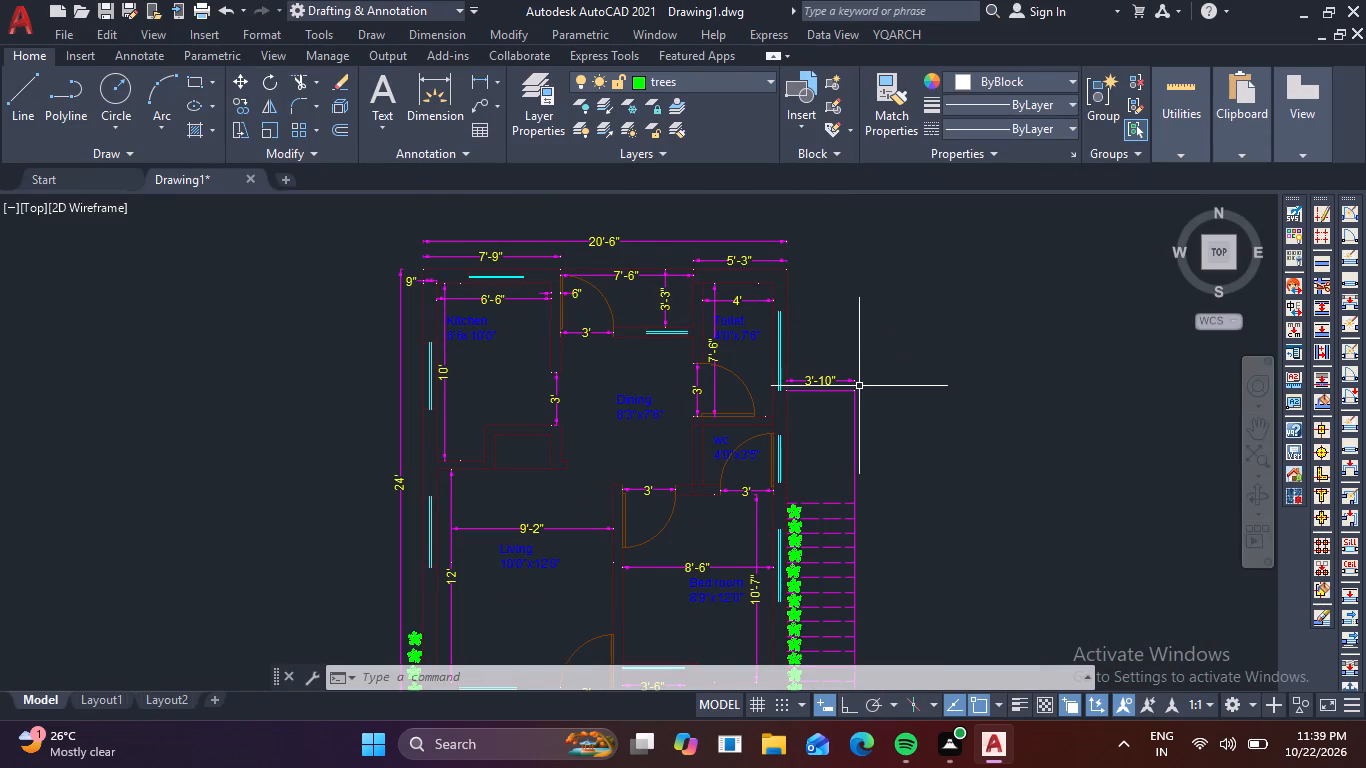
{"action": "scroll", "coordinate": [858, 391], "scroll_direction": "up", "scroll_amount": 1}
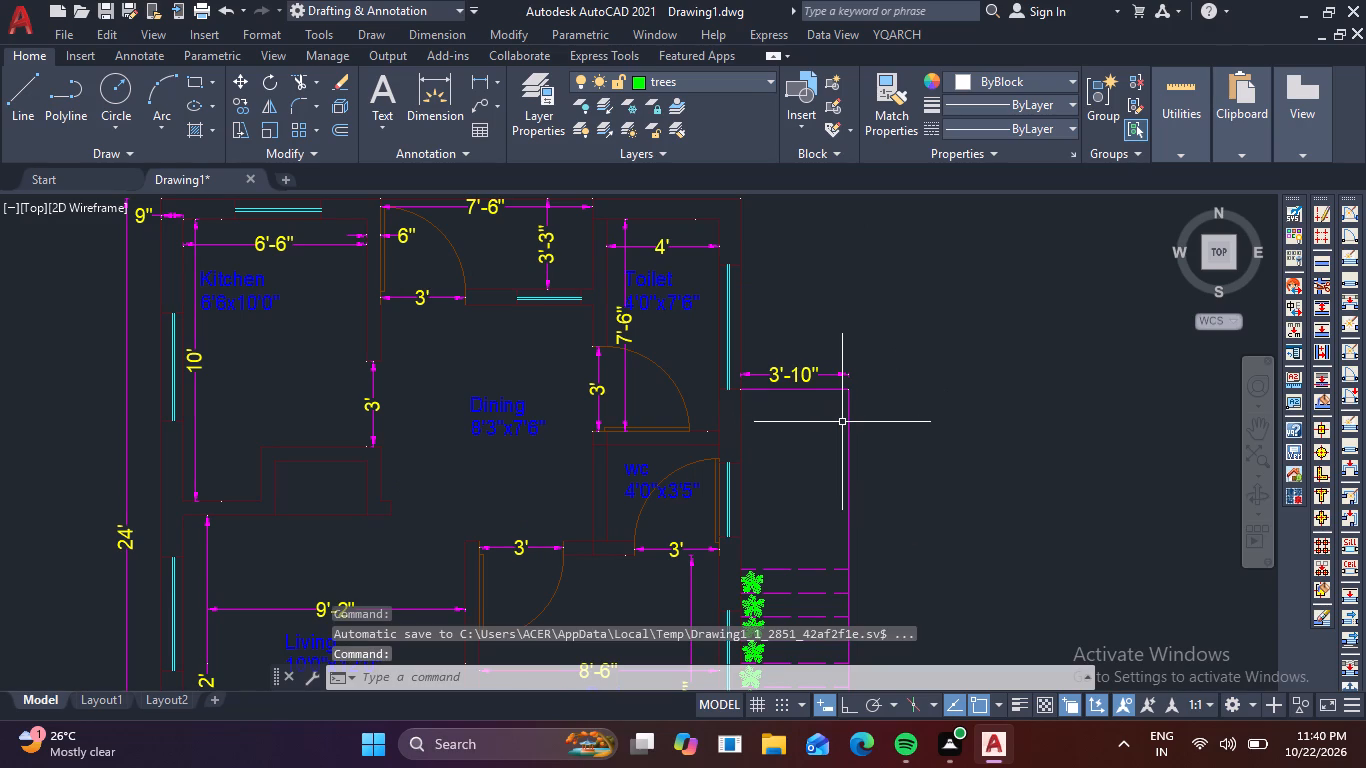
{"action": "middle_click_drag", "start_coordinate": [698, 443], "coordinate": [932, 627]}
{"action": "scroll", "coordinate": [654, 495], "scroll_direction": "up", "scroll_amount": 1}
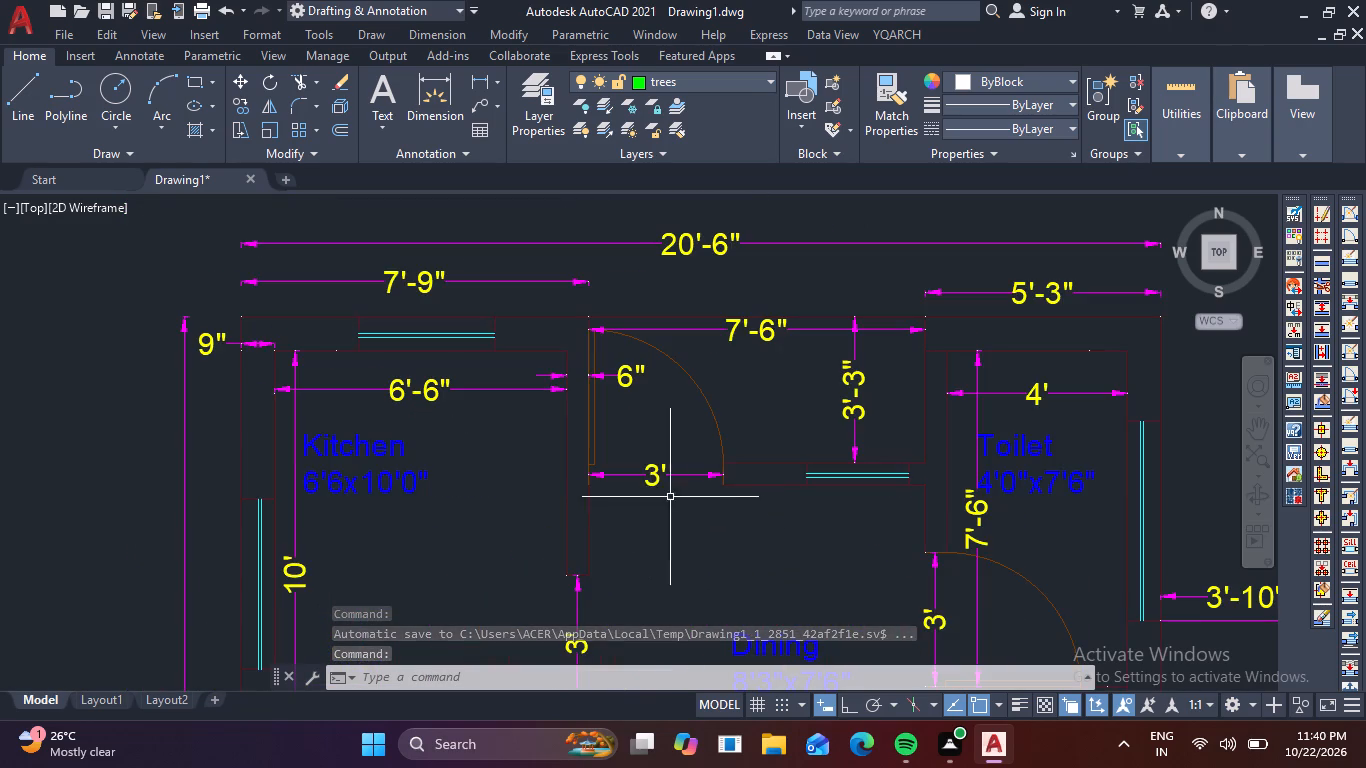
{"action": "middle_click_drag", "start_coordinate": [685, 510], "coordinate": [715, 417]}
{"action": "scroll", "coordinate": [715, 417], "scroll_direction": "up", "scroll_amount": 1}
{"action": "key", "text": "Escape"}
{"action": "key", "text": "Escape"}
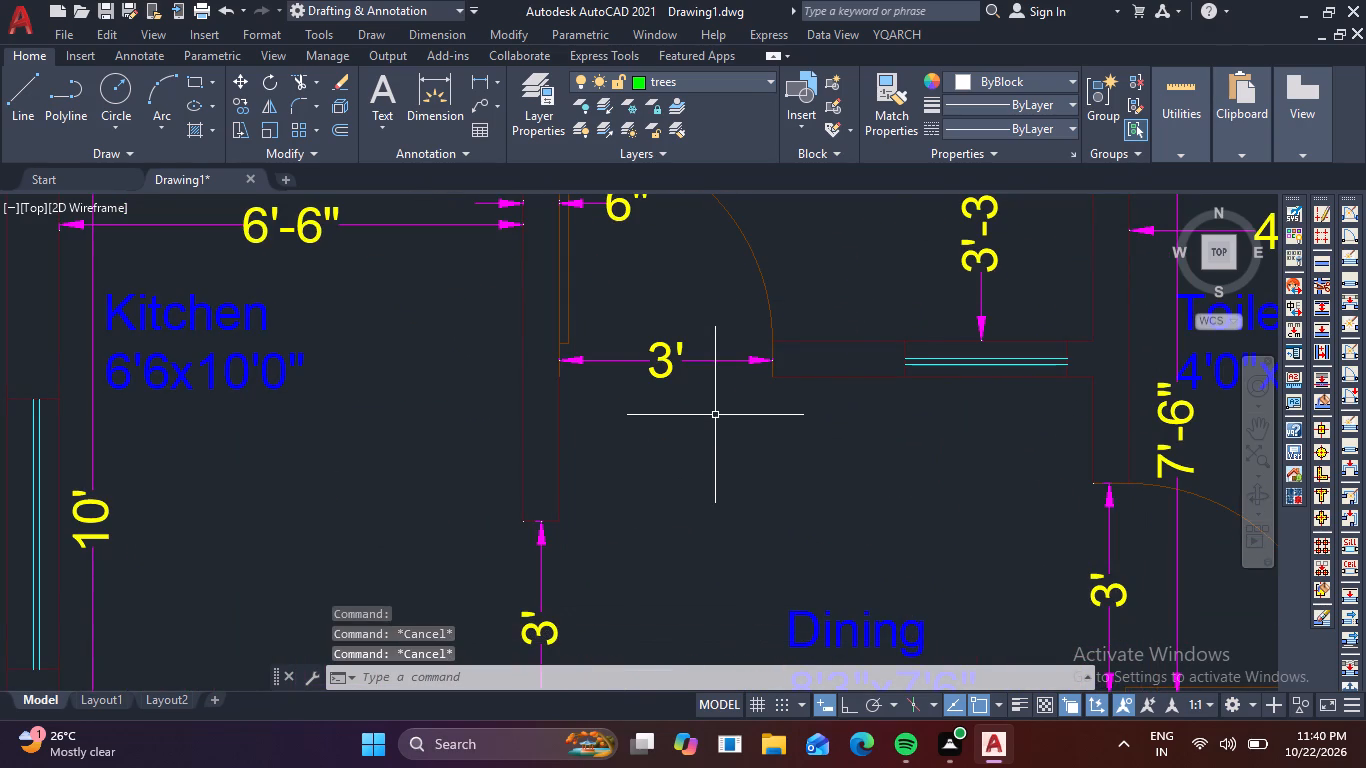
Draw the kitchen counter edge in colour 249, from the right wall's lower end leftward, up about 4', and left about 4'-6".
{"action": "left_click", "coordinate": [1070, 78]}
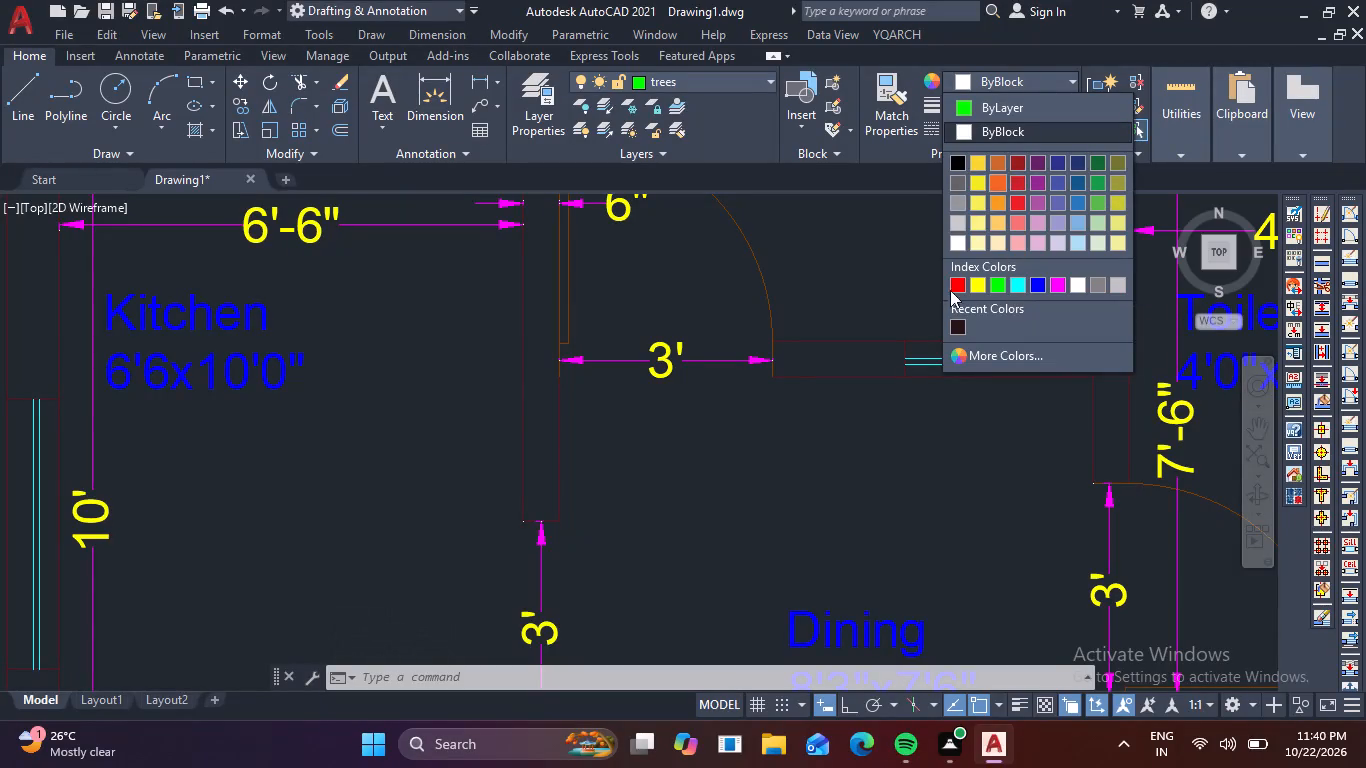
{"action": "left_click", "coordinate": [948, 331]}
{"action": "scroll", "coordinate": [712, 406], "scroll_direction": "down", "scroll_amount": 1}
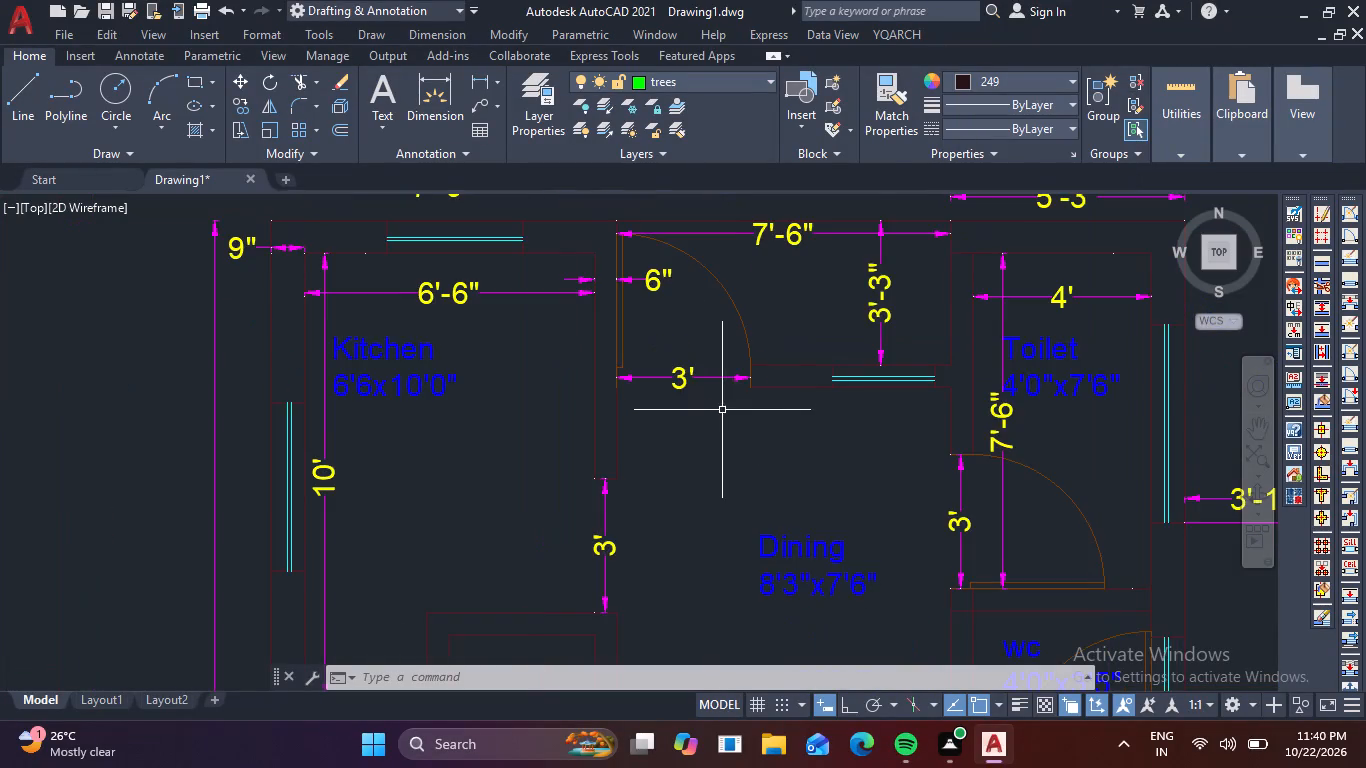
{"action": "middle_click_drag", "start_coordinate": [730, 416], "coordinate": [916, 431]}
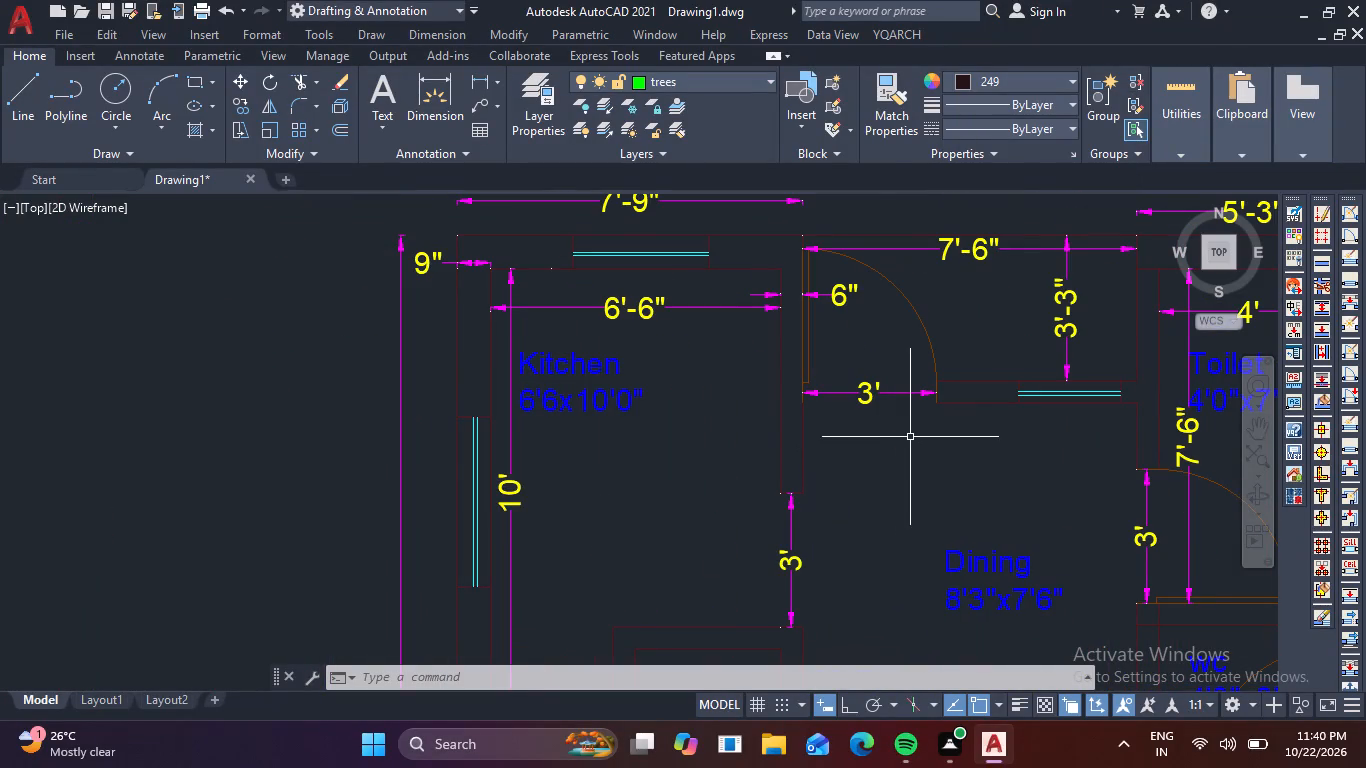
{"action": "key", "text": "l"}
{"action": "key", "text": "space"}
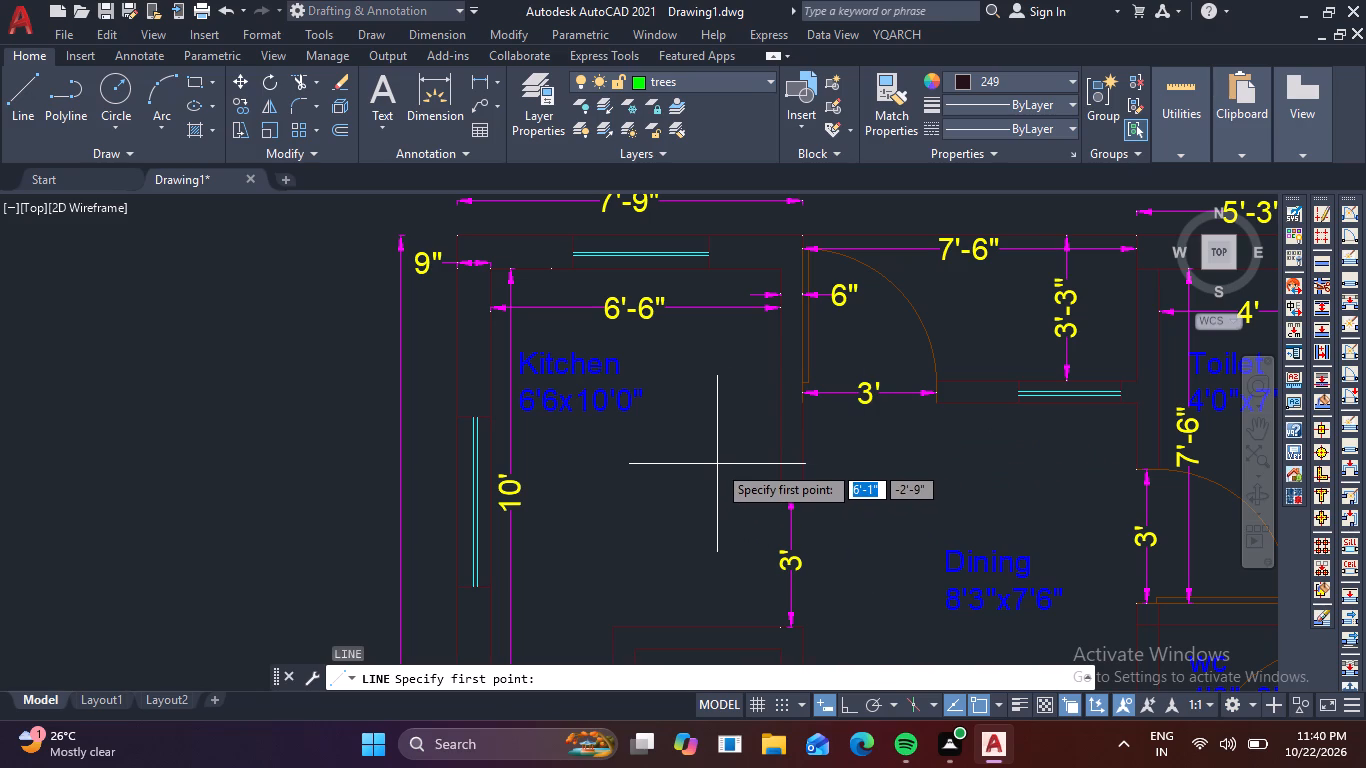
{"action": "left_click", "coordinate": [784, 492]}
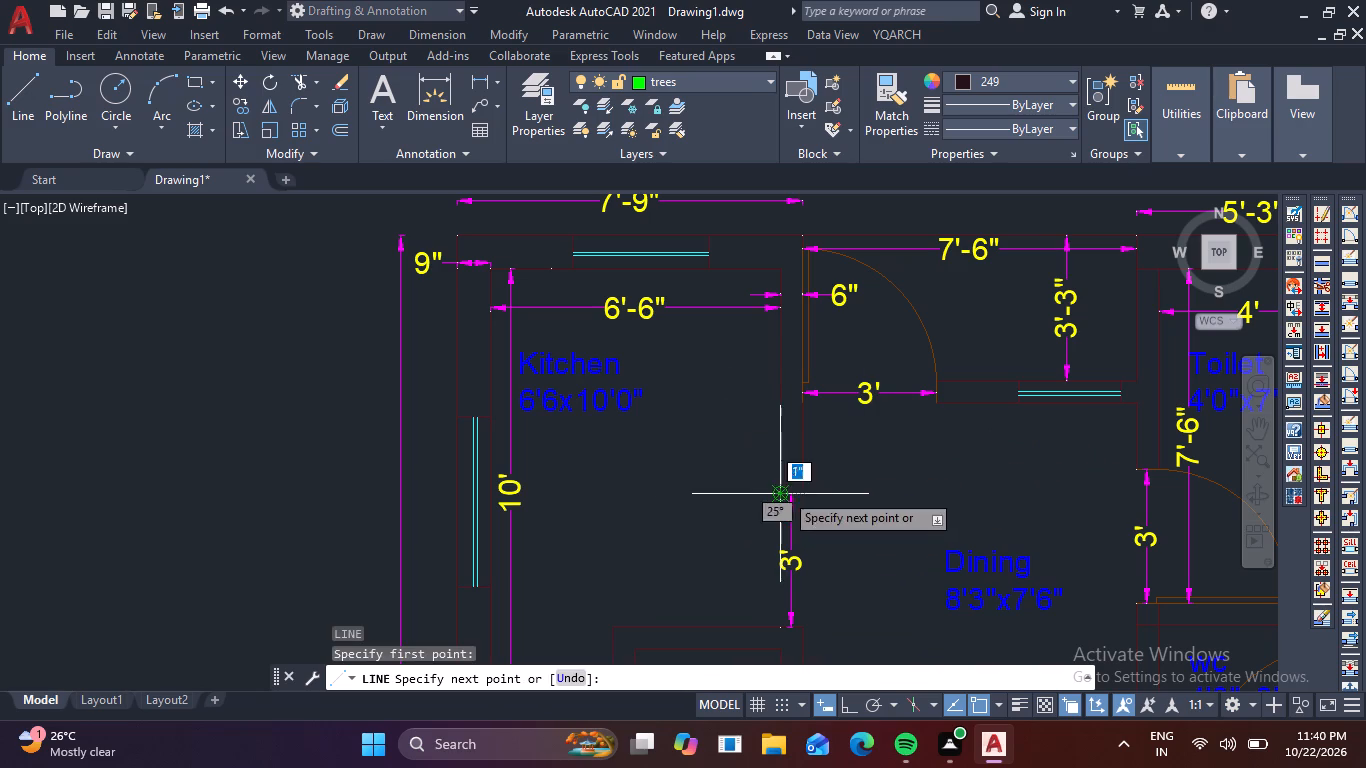
{"action": "left_click", "coordinate": [710, 498]}
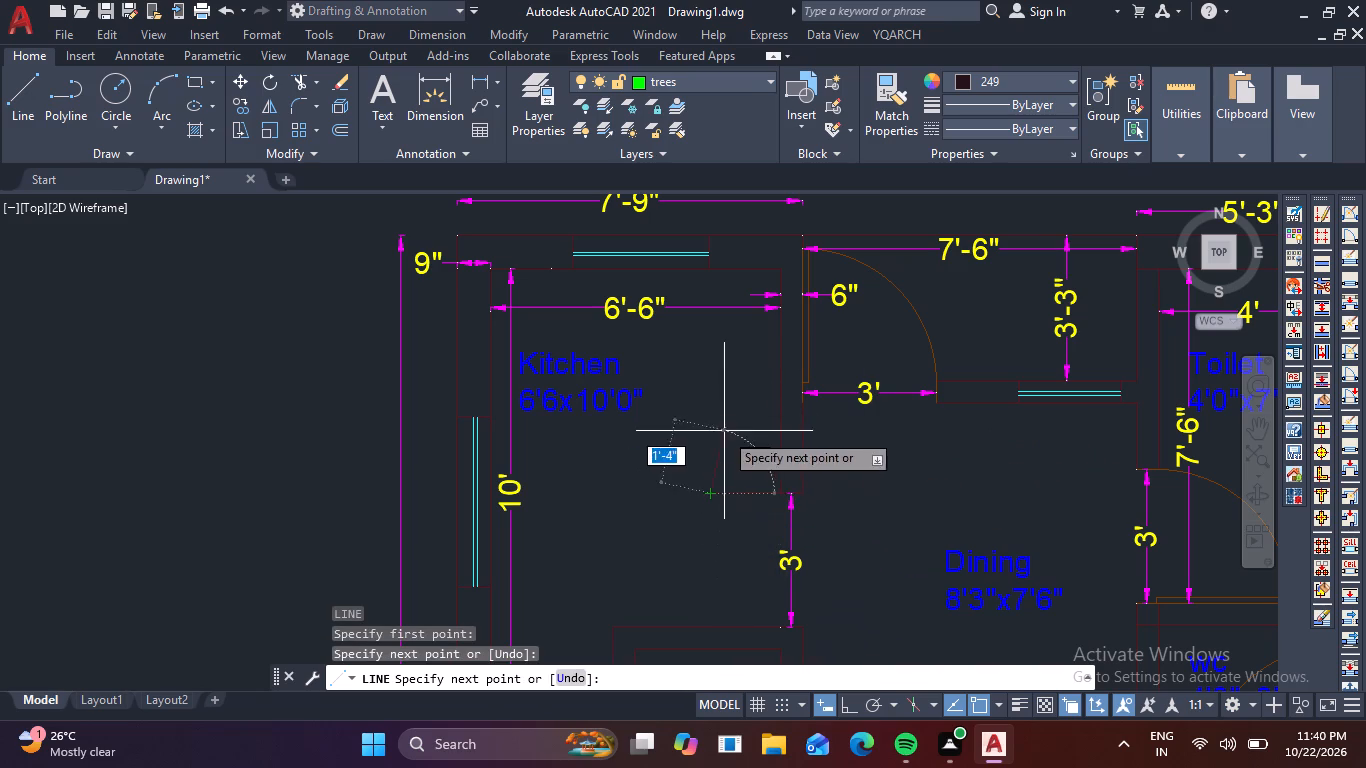
{"action": "scroll", "coordinate": [716, 352], "scroll_direction": "up", "scroll_amount": 1}
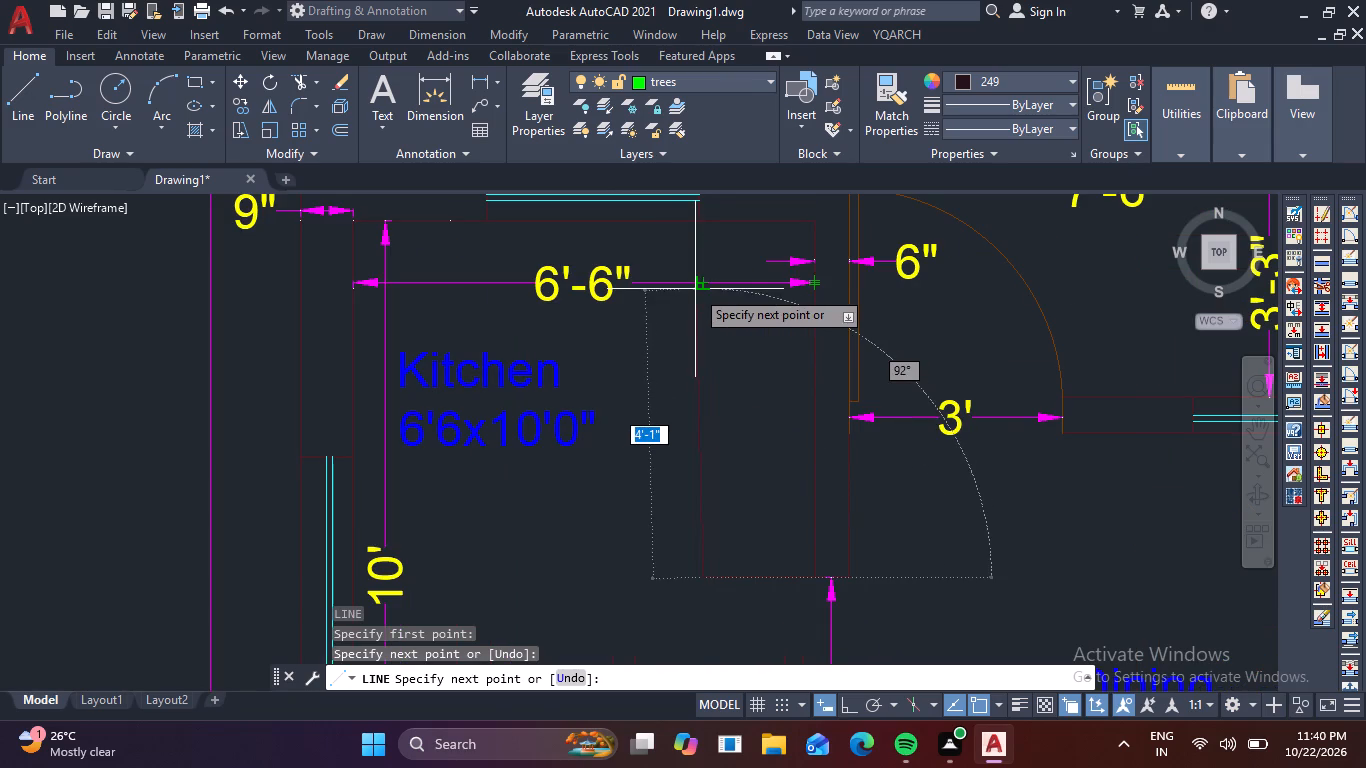
{"action": "left_click", "coordinate": [706, 297]}
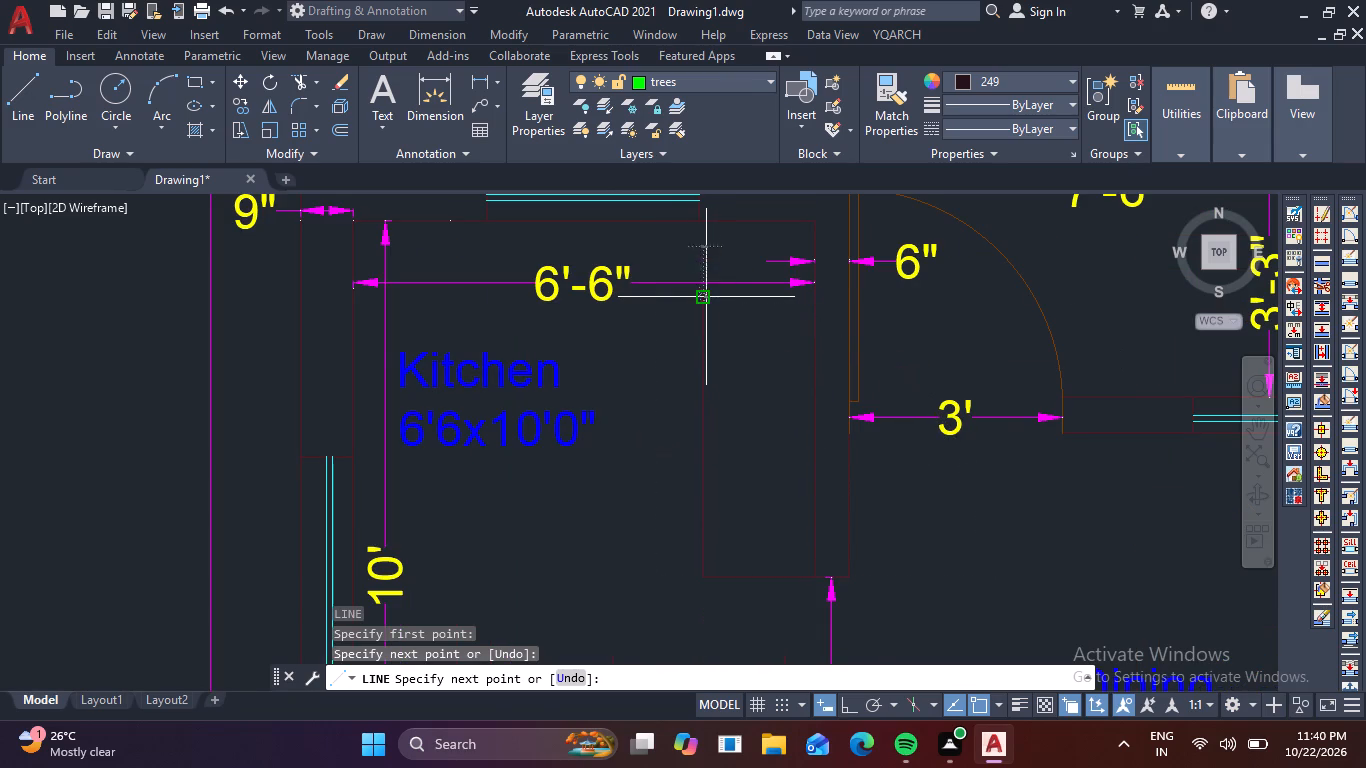
{"action": "left_click", "coordinate": [385, 295]}
{"action": "key", "text": "Escape"}
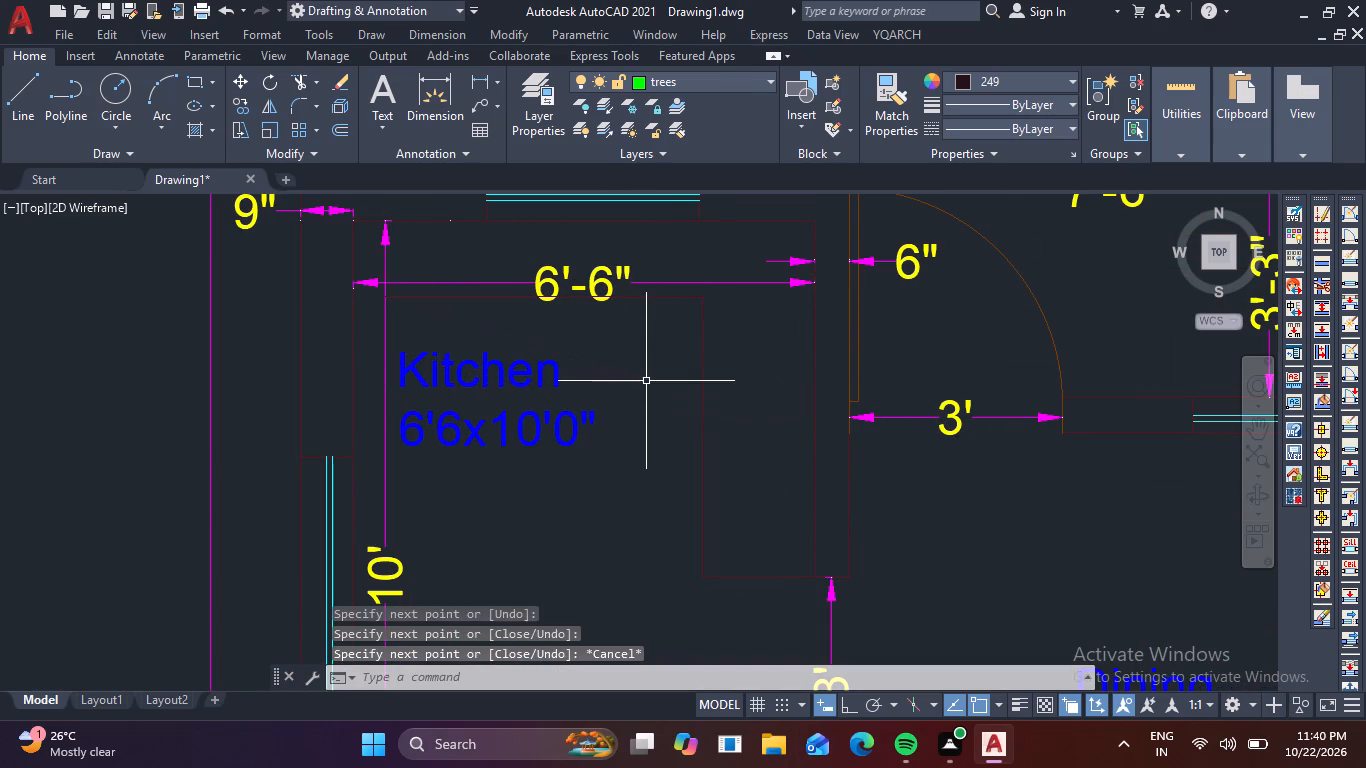
Fillet the kitchen counter's free outer corner, between its vertical edge and lower end edge, with a 9" radius.
{"action": "key", "text": "f"}
{"action": "key", "text": "space"}
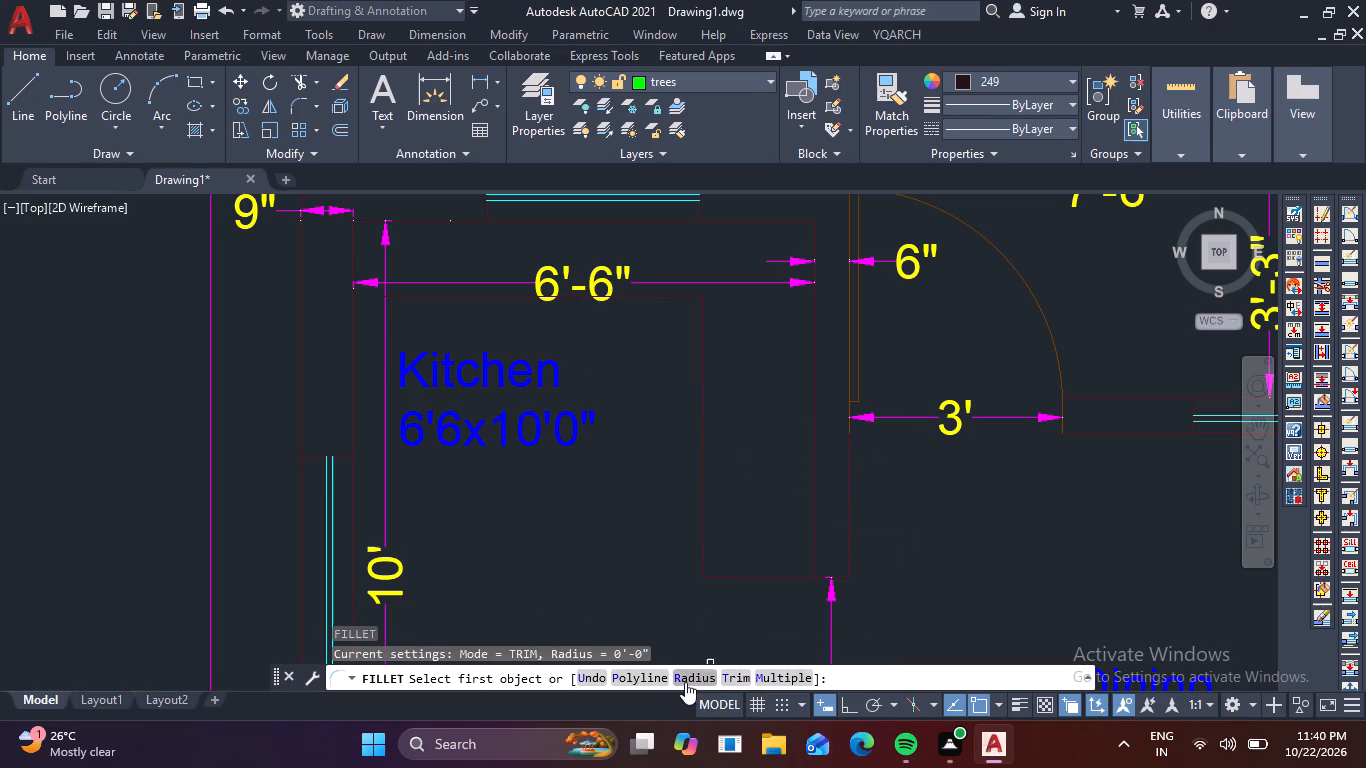
{"action": "left_click", "coordinate": [685, 682]}
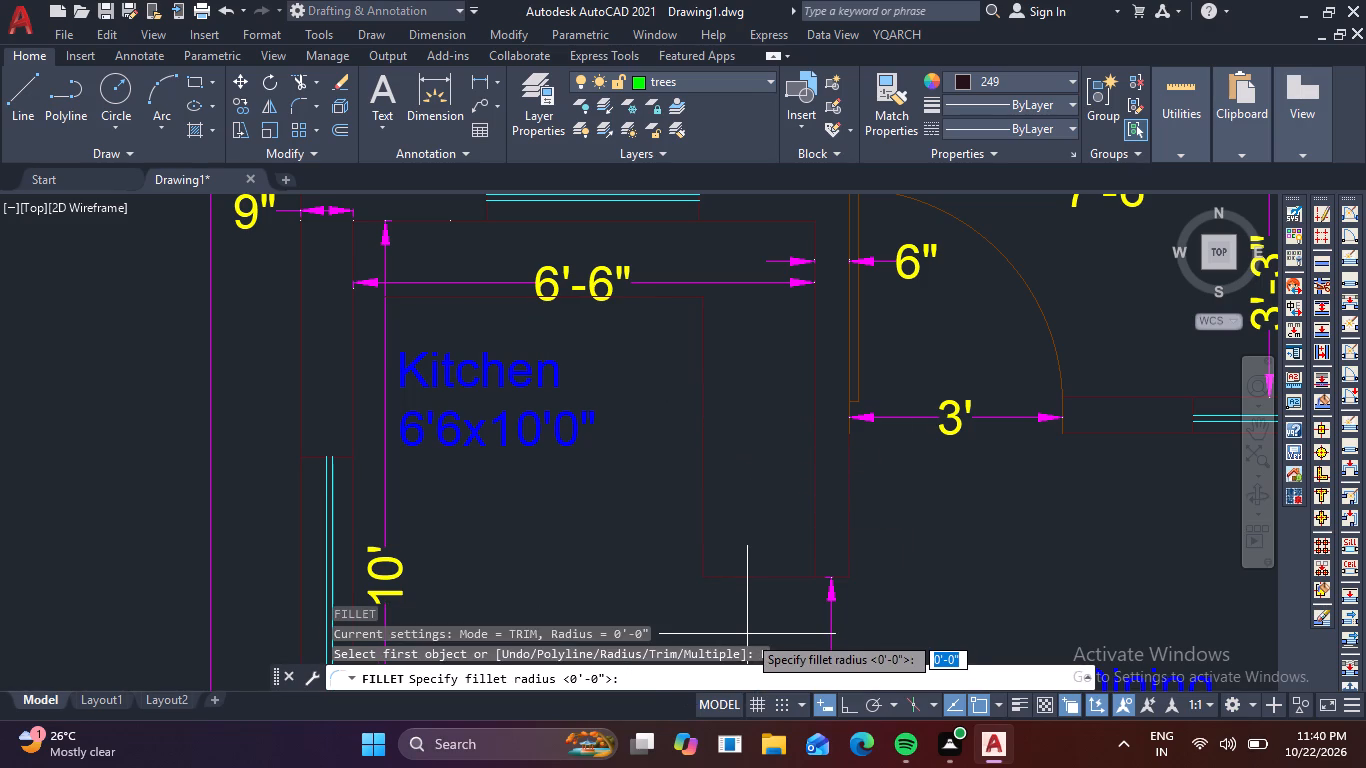
{"action": "type", "text": "4"}
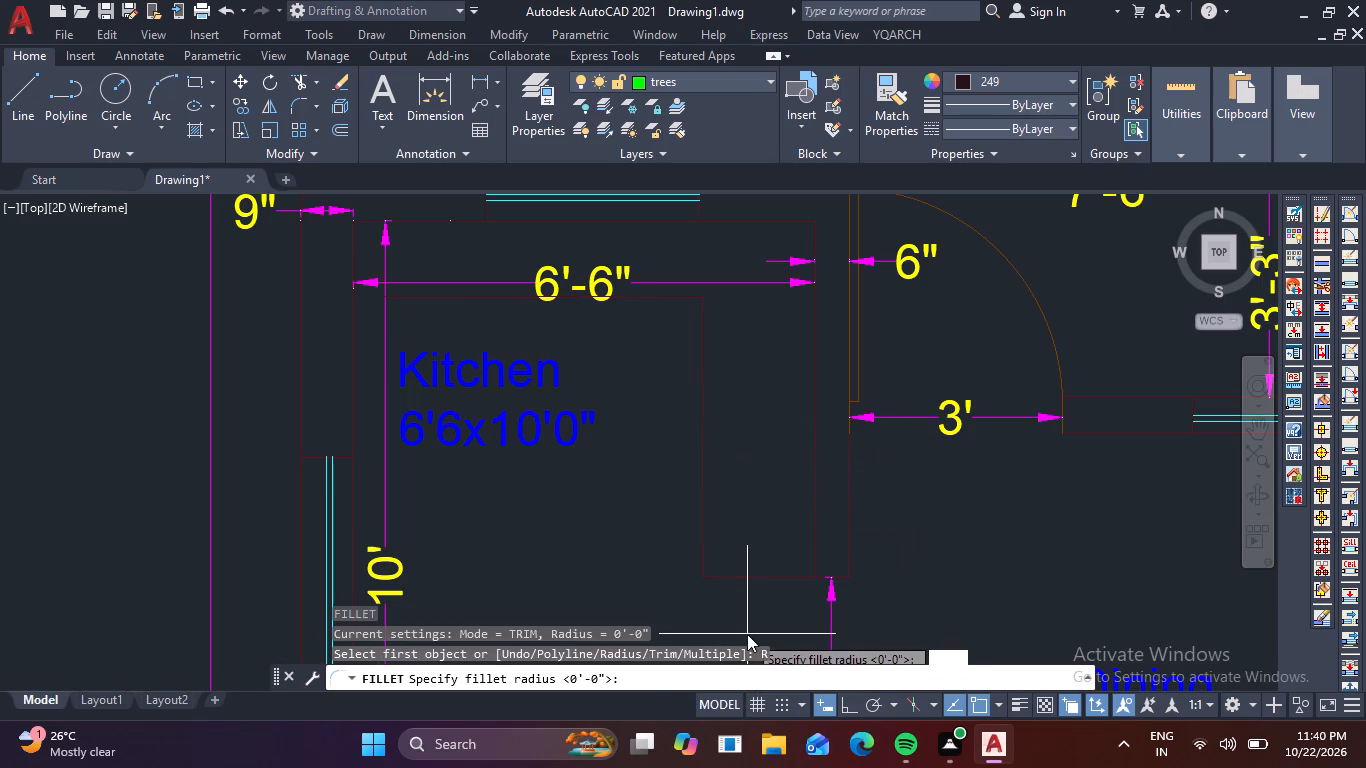
{"action": "key", "text": "space"}
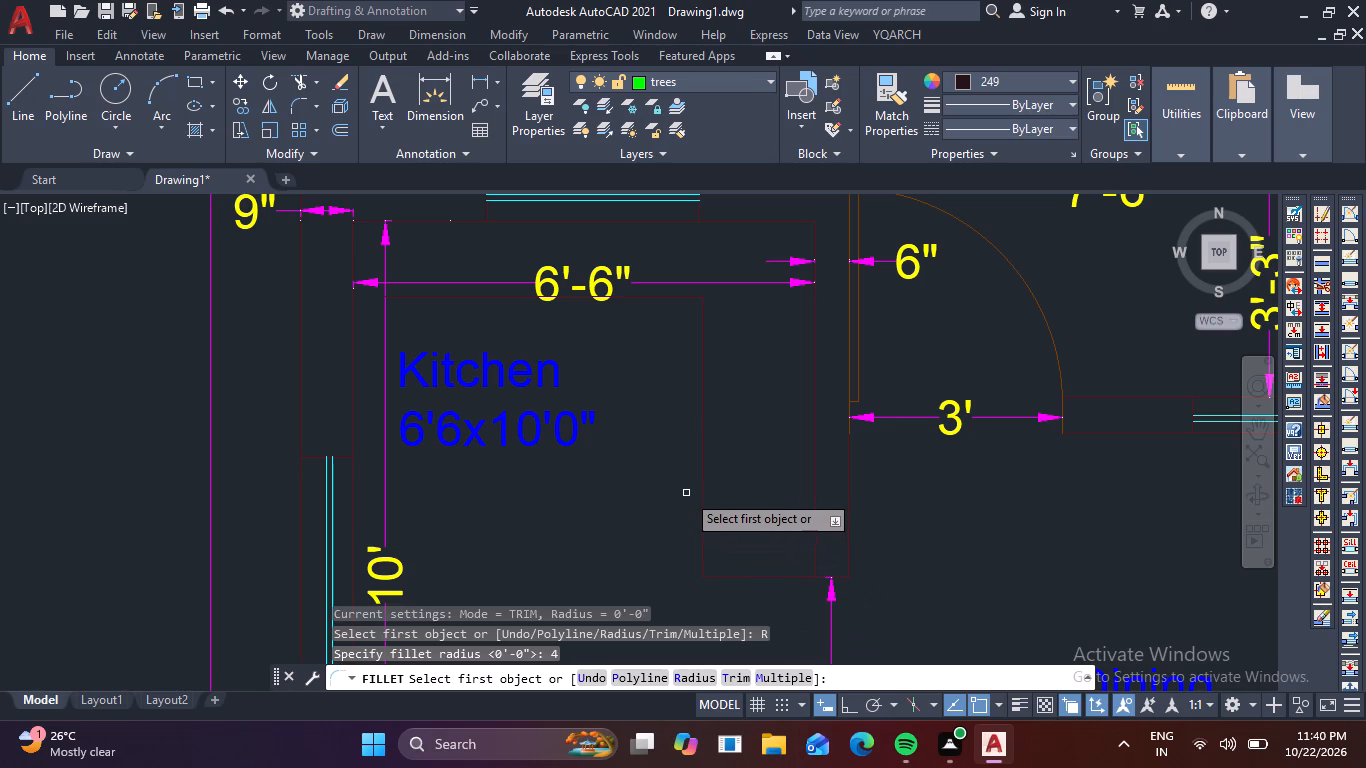
{"action": "left_click", "coordinate": [699, 506]}
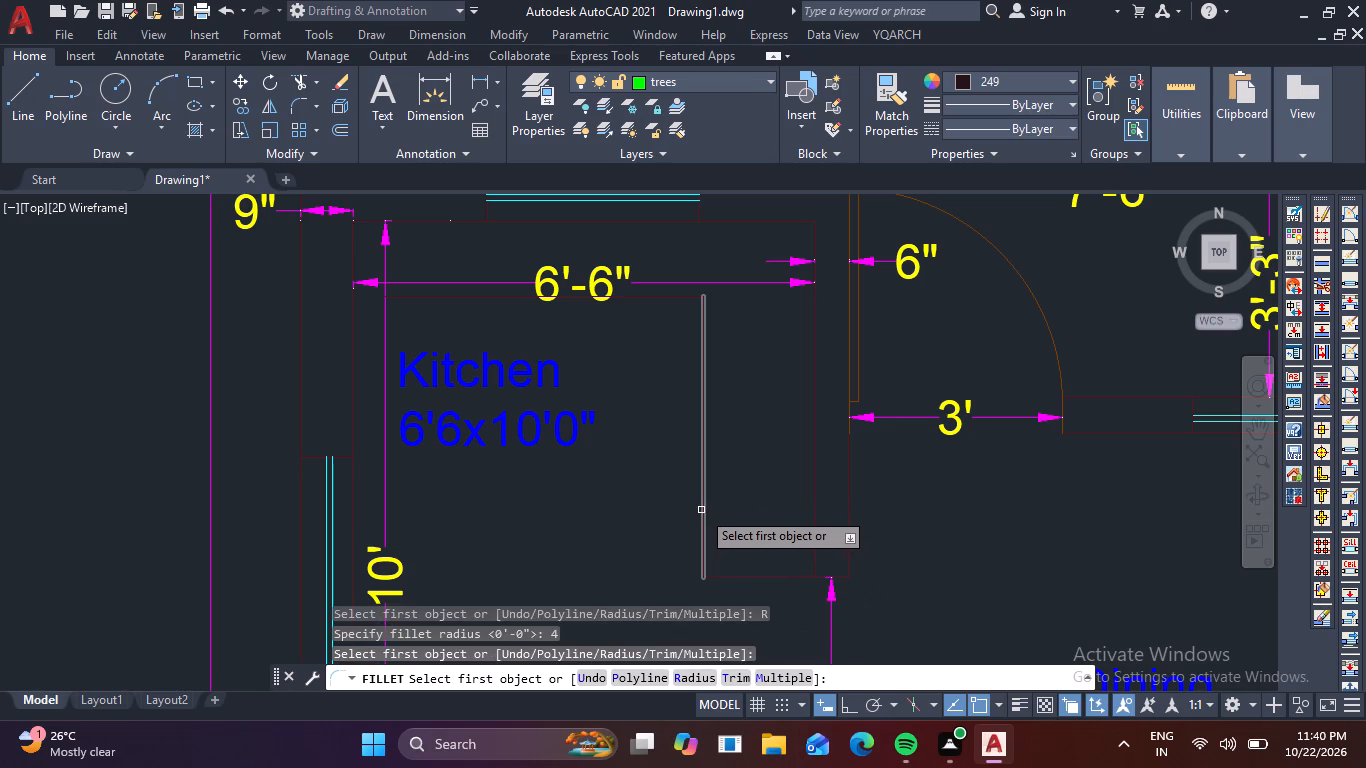
{"action": "left_click", "coordinate": [701, 510]}
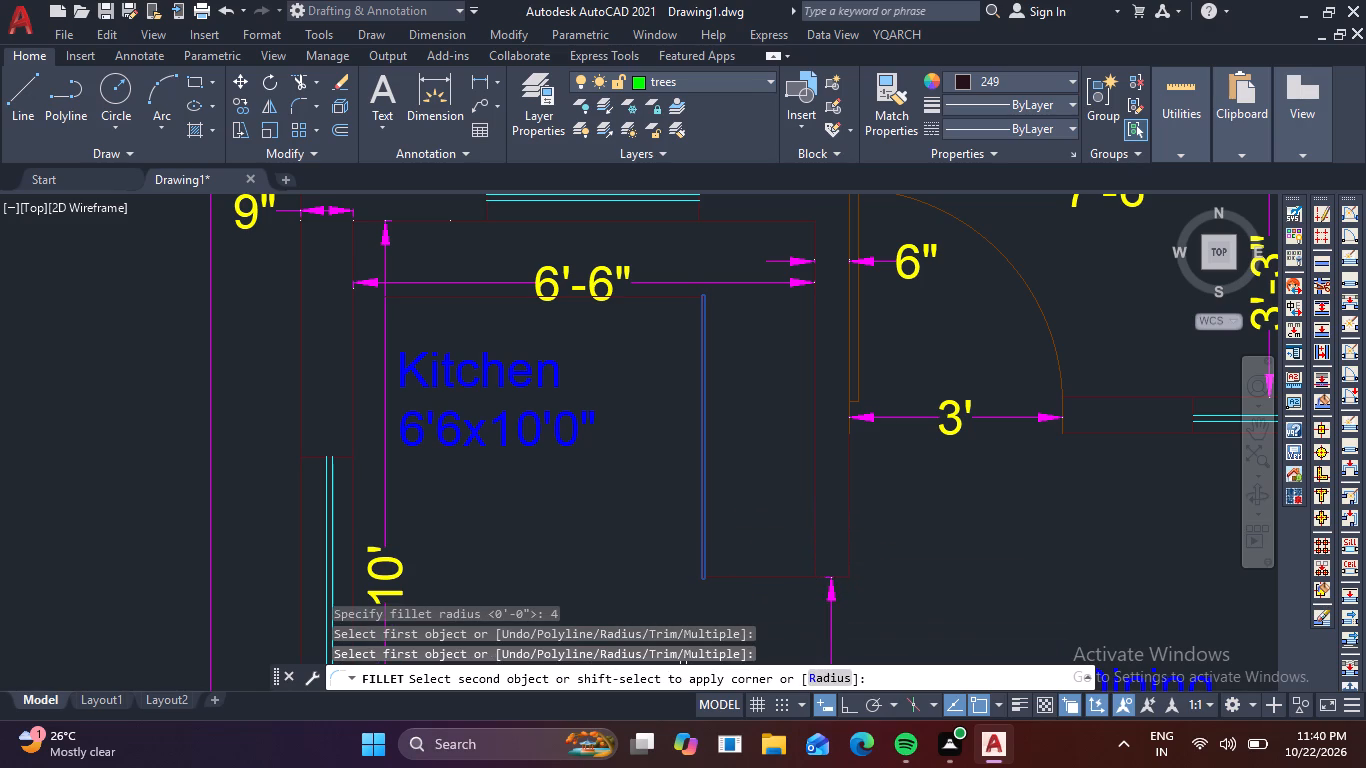
{"action": "left_click", "coordinate": [840, 675]}
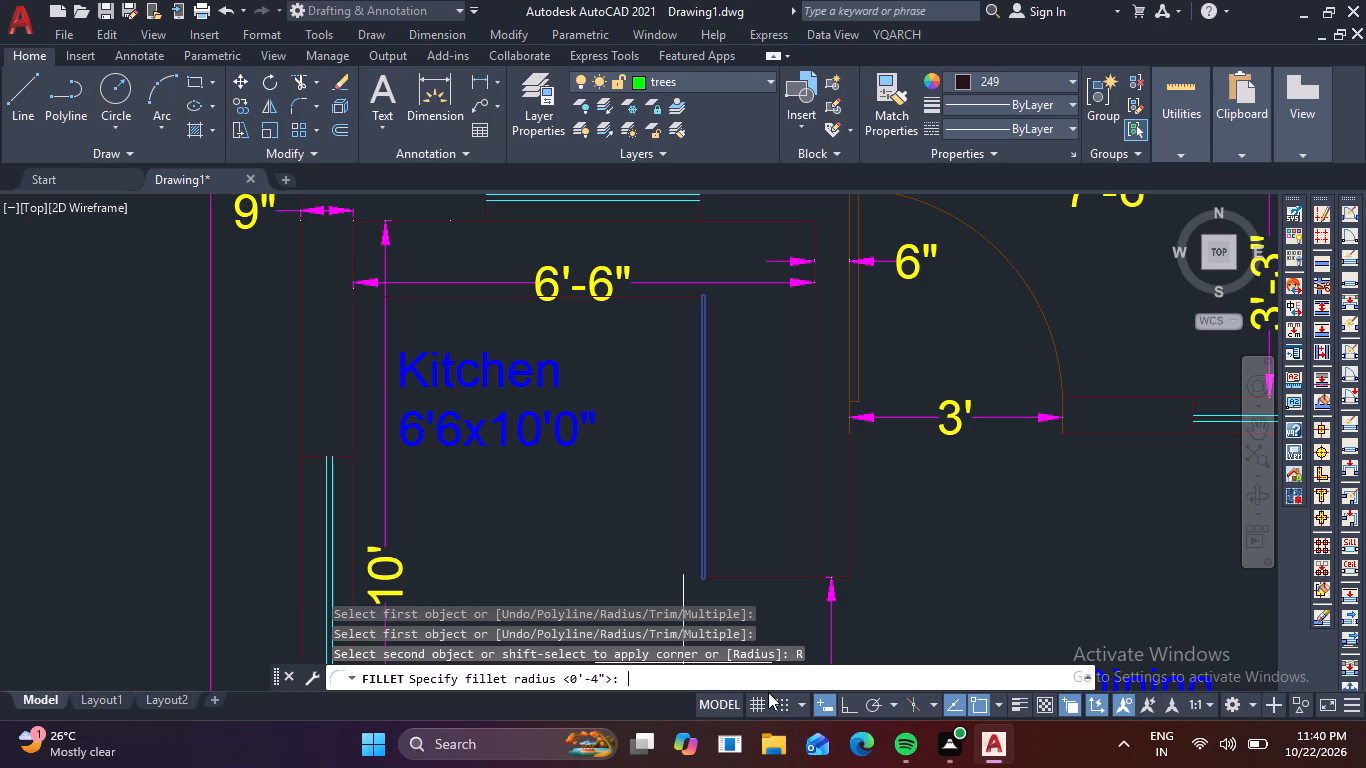
{"action": "type", "text": "9"}
{"action": "key", "text": "space"}
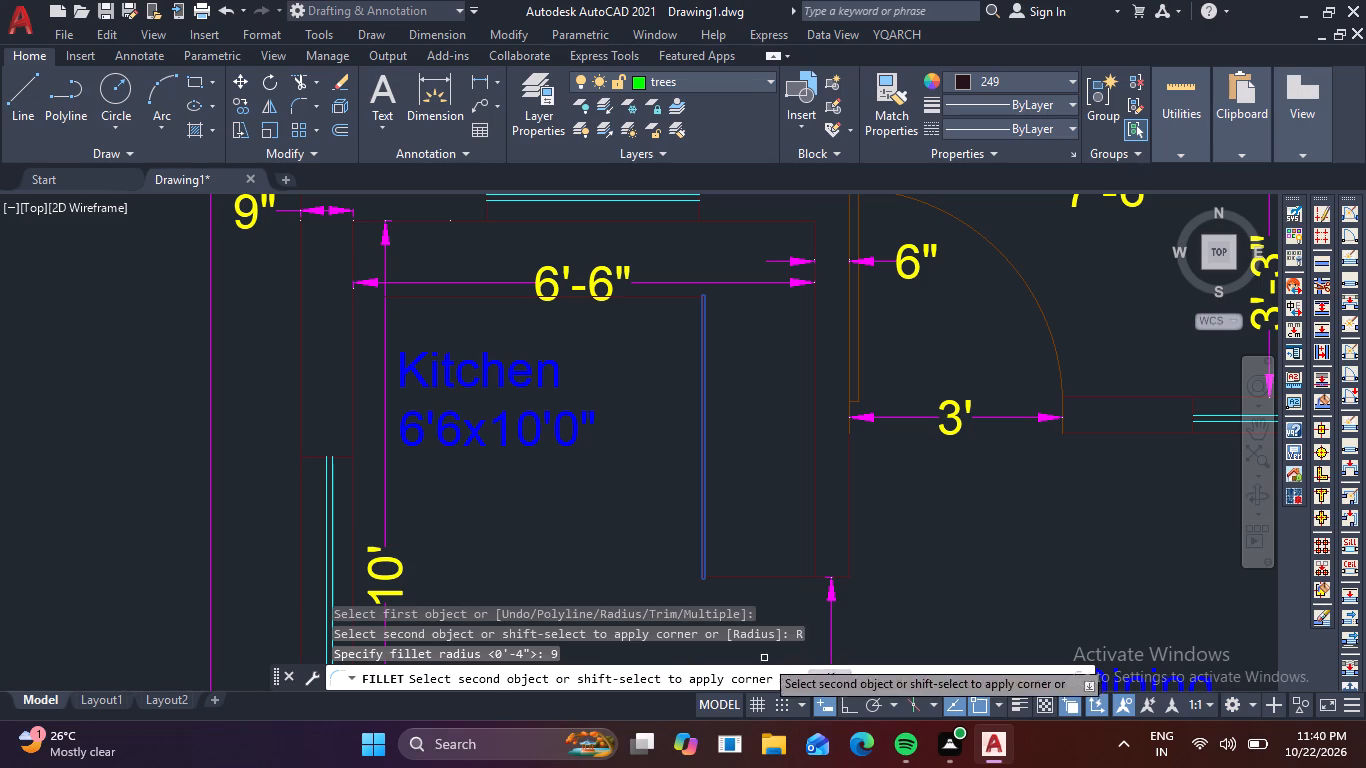
{"action": "left_click", "coordinate": [761, 581]}
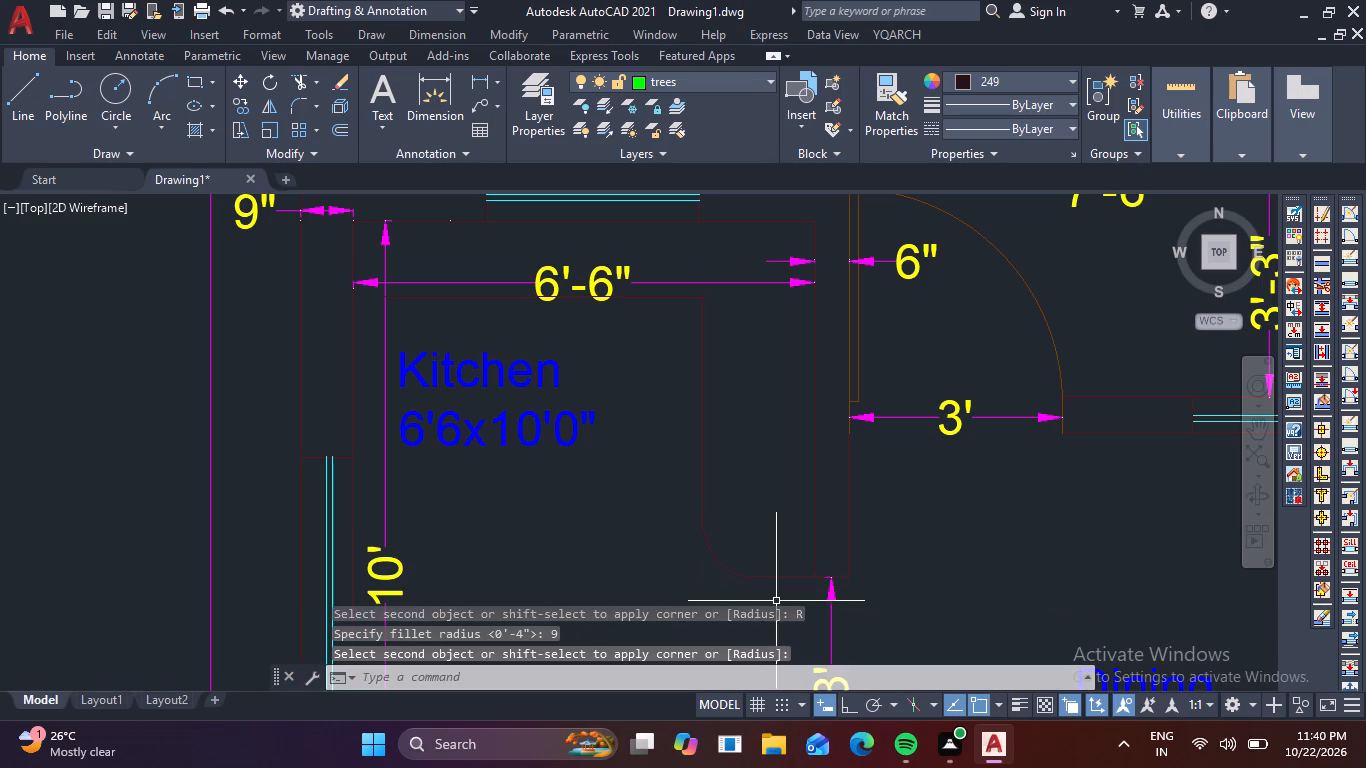
{"action": "scroll", "coordinate": [921, 586], "scroll_direction": "down", "scroll_amount": 1}
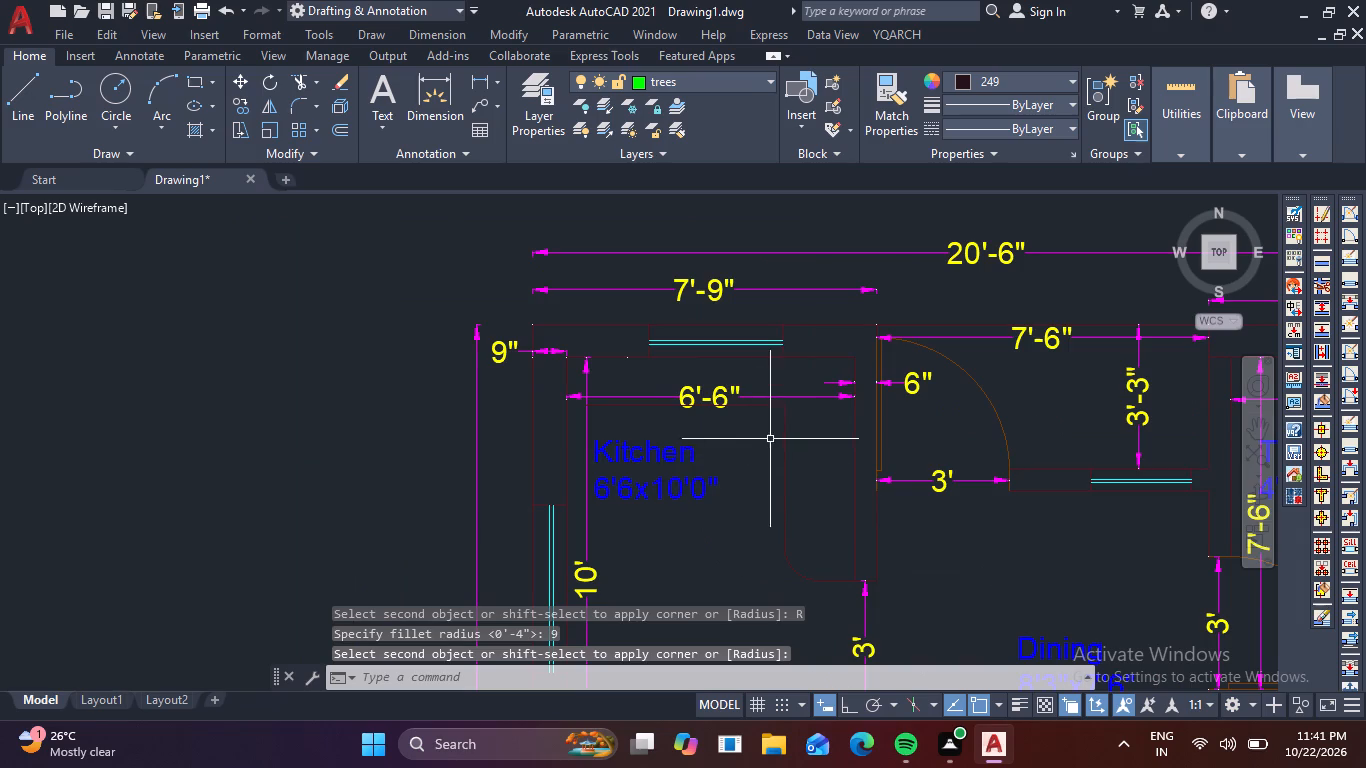
{"action": "scroll", "coordinate": [773, 427], "scroll_direction": "up", "scroll_amount": 1}
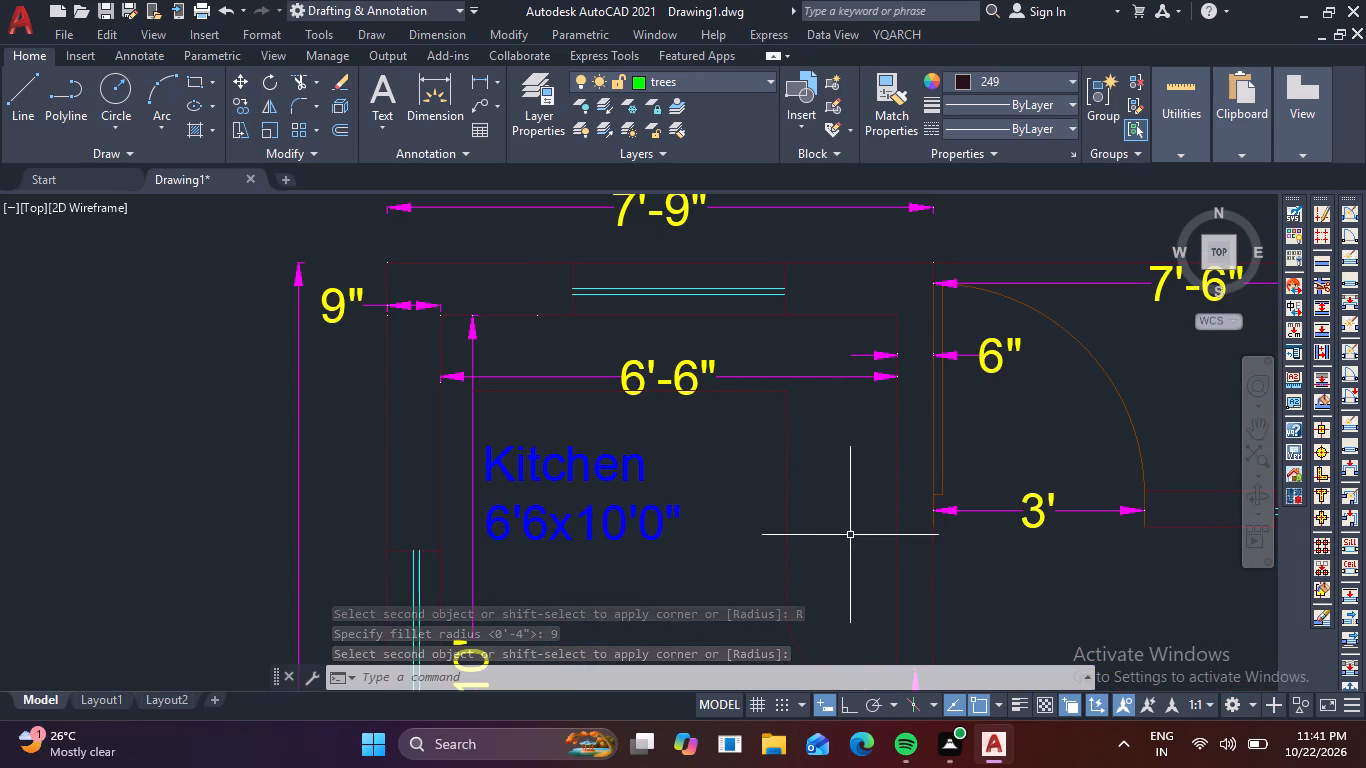
{"action": "key", "text": "Escape"}
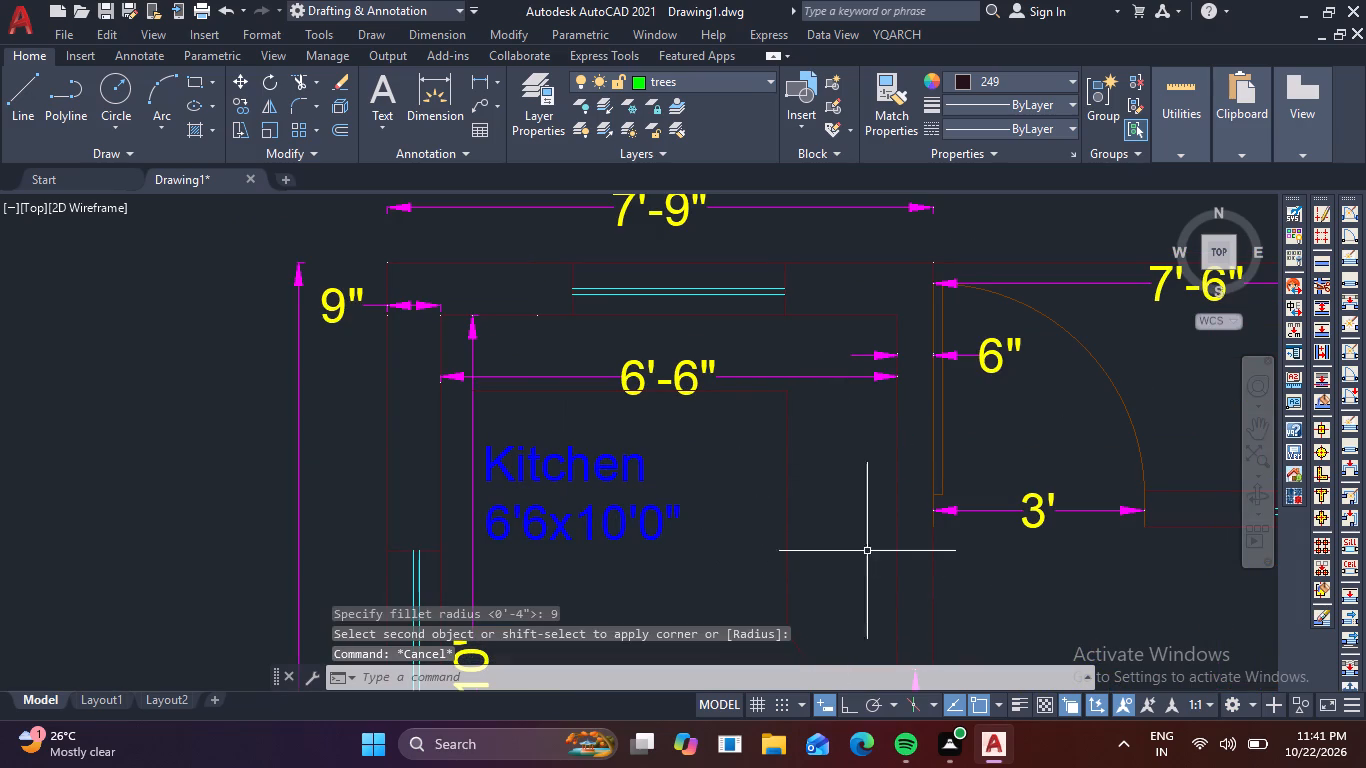
Create a new layer named "car".
{"action": "scroll", "coordinate": [871, 539], "scroll_direction": "down", "scroll_amount": 2}
{"action": "scroll", "coordinate": [955, 509], "scroll_direction": "down", "scroll_amount": 1}
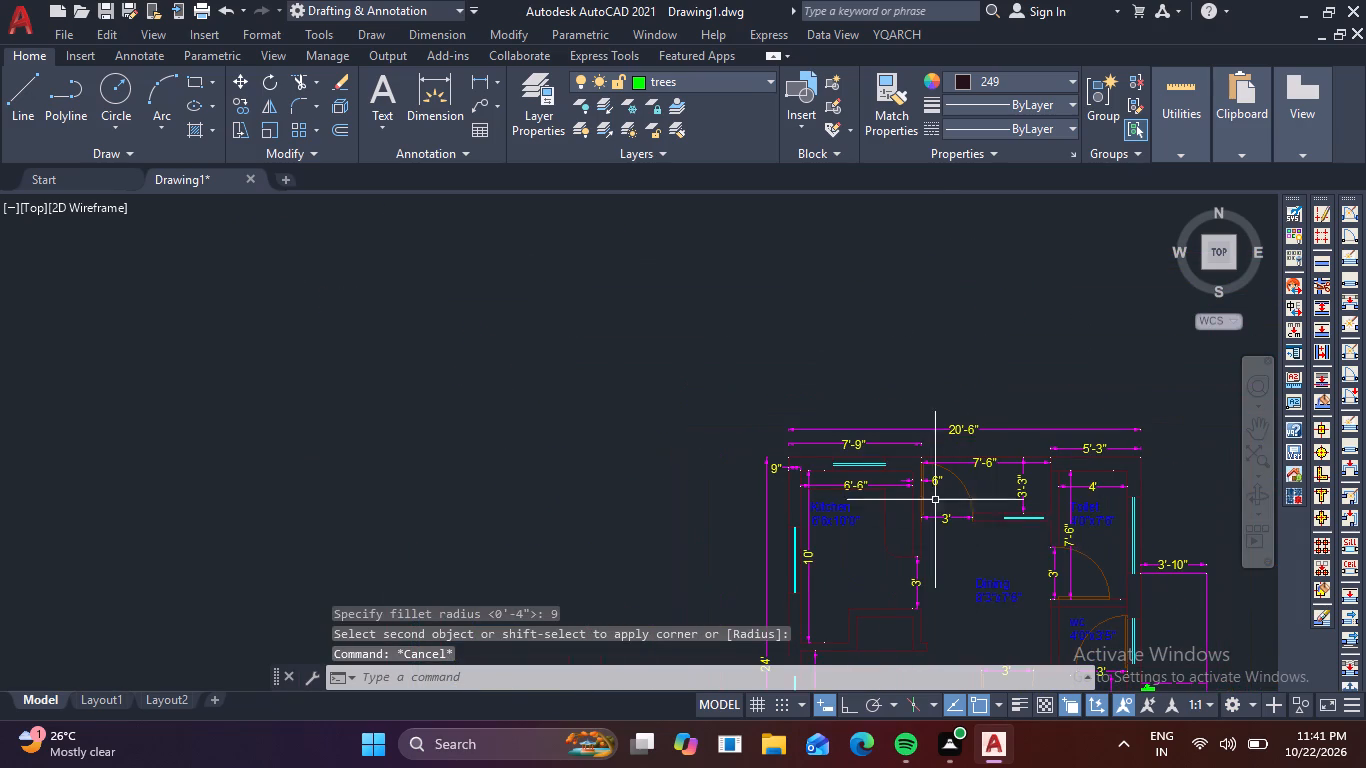
{"action": "middle_click_drag", "start_coordinate": [894, 474], "coordinate": [856, 448]}
{"action": "middle_click_drag", "start_coordinate": [942, 550], "coordinate": [840, 388]}
{"action": "scroll", "coordinate": [840, 388], "scroll_direction": "down", "scroll_amount": 1}
{"action": "middle_click_drag", "start_coordinate": [1099, 539], "coordinate": [1015, 385]}
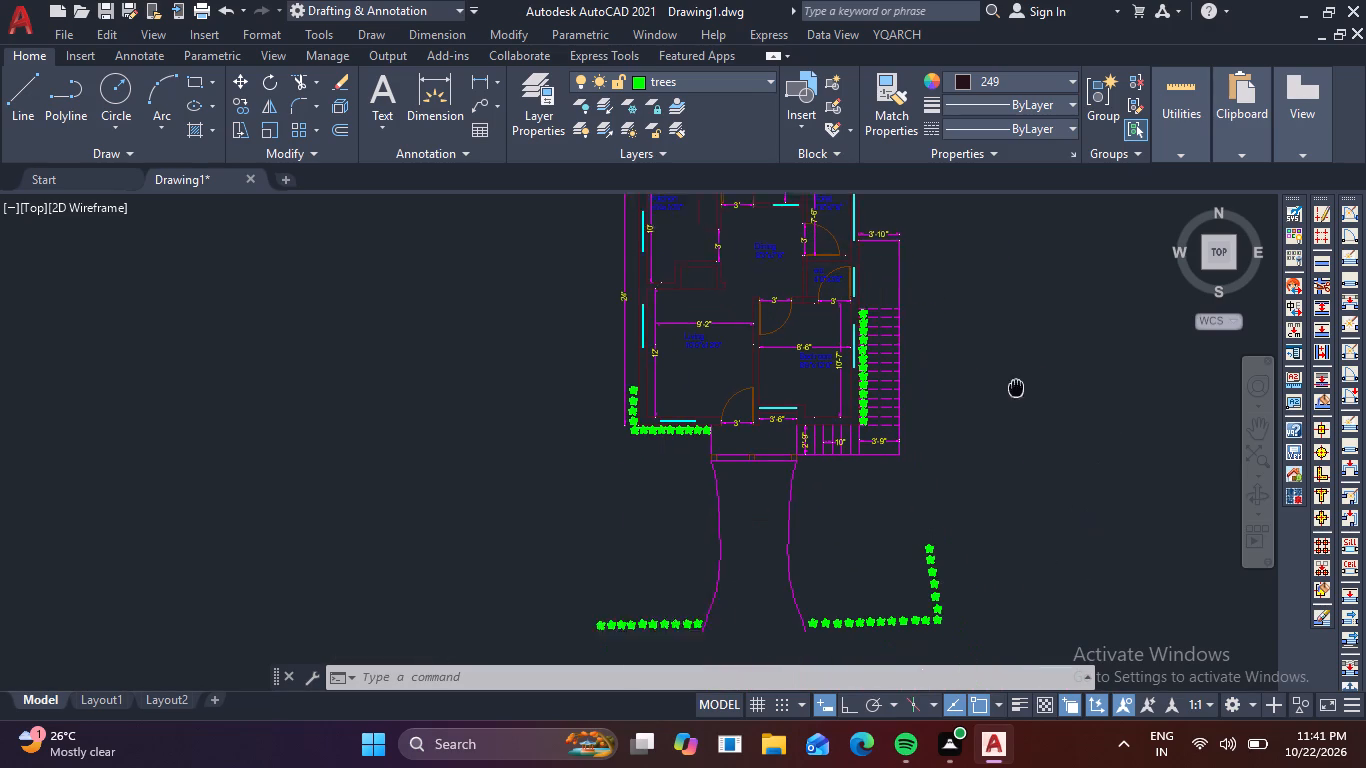
{"action": "middle_click_drag", "start_coordinate": [1015, 385], "coordinate": [1012, 337]}
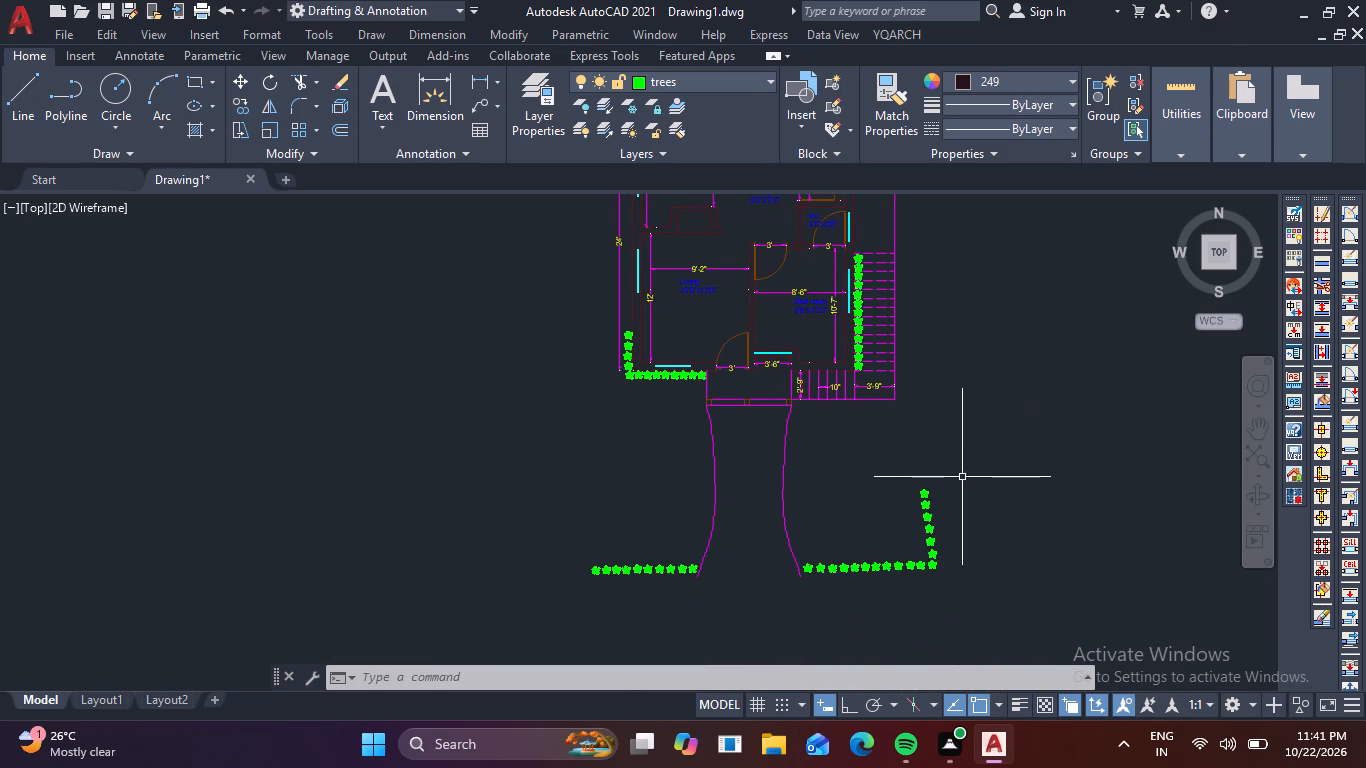
{"action": "left_click", "coordinate": [546, 112]}
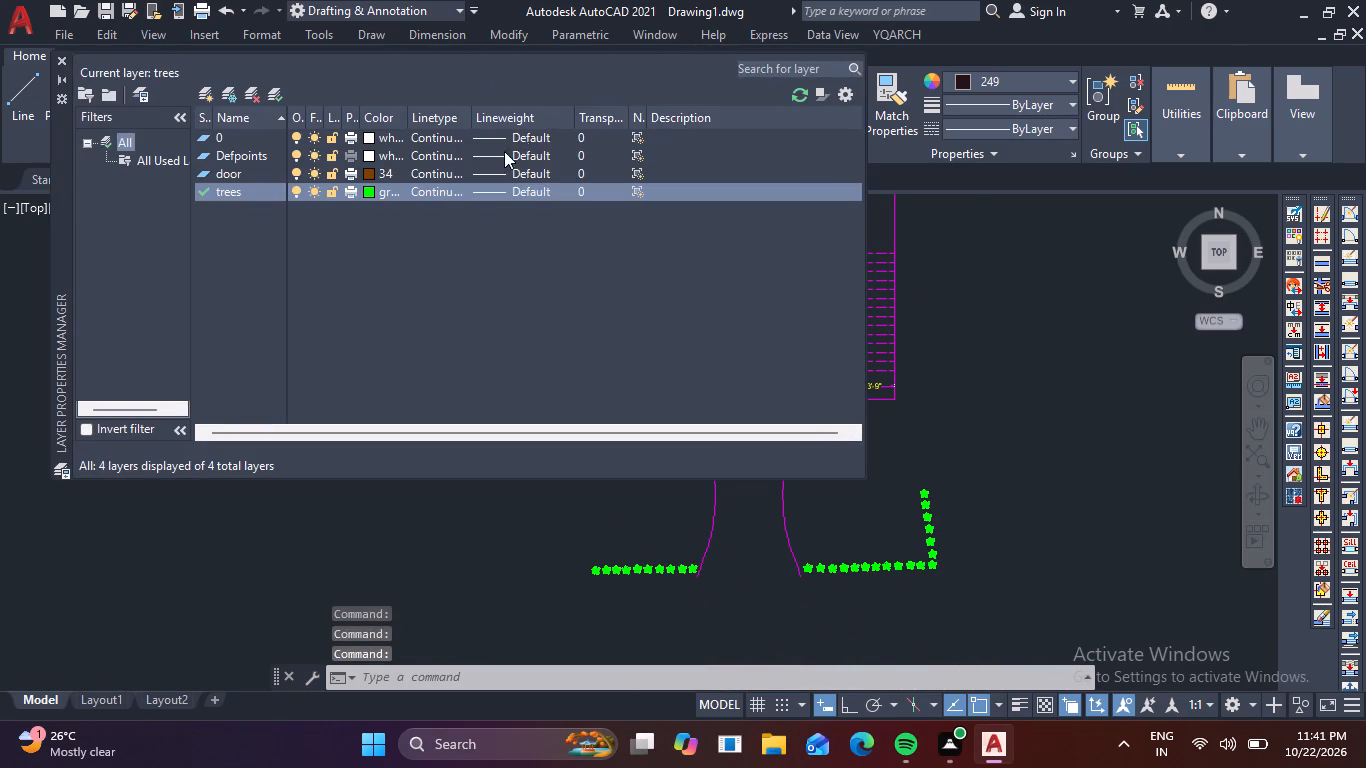
{"action": "left_click", "coordinate": [276, 194]}
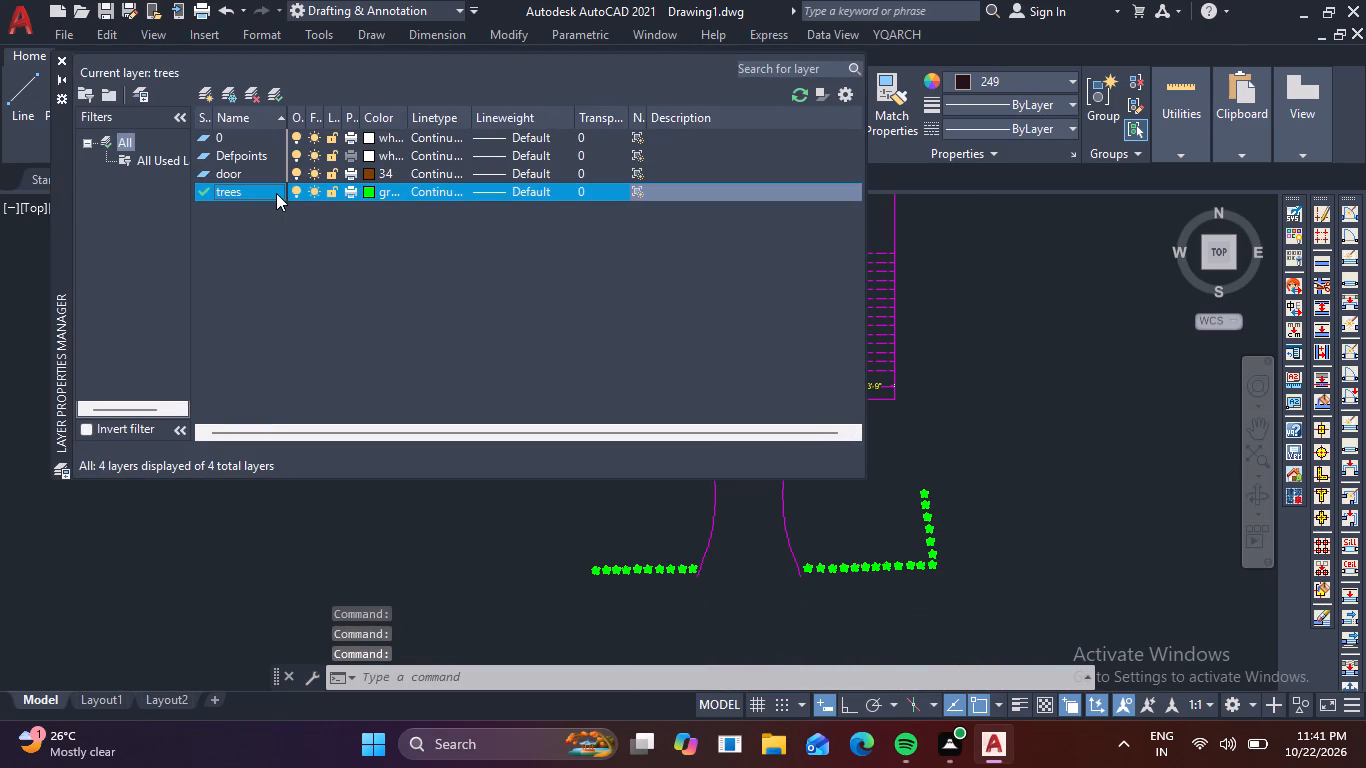
{"action": "key", "text": "Return"}
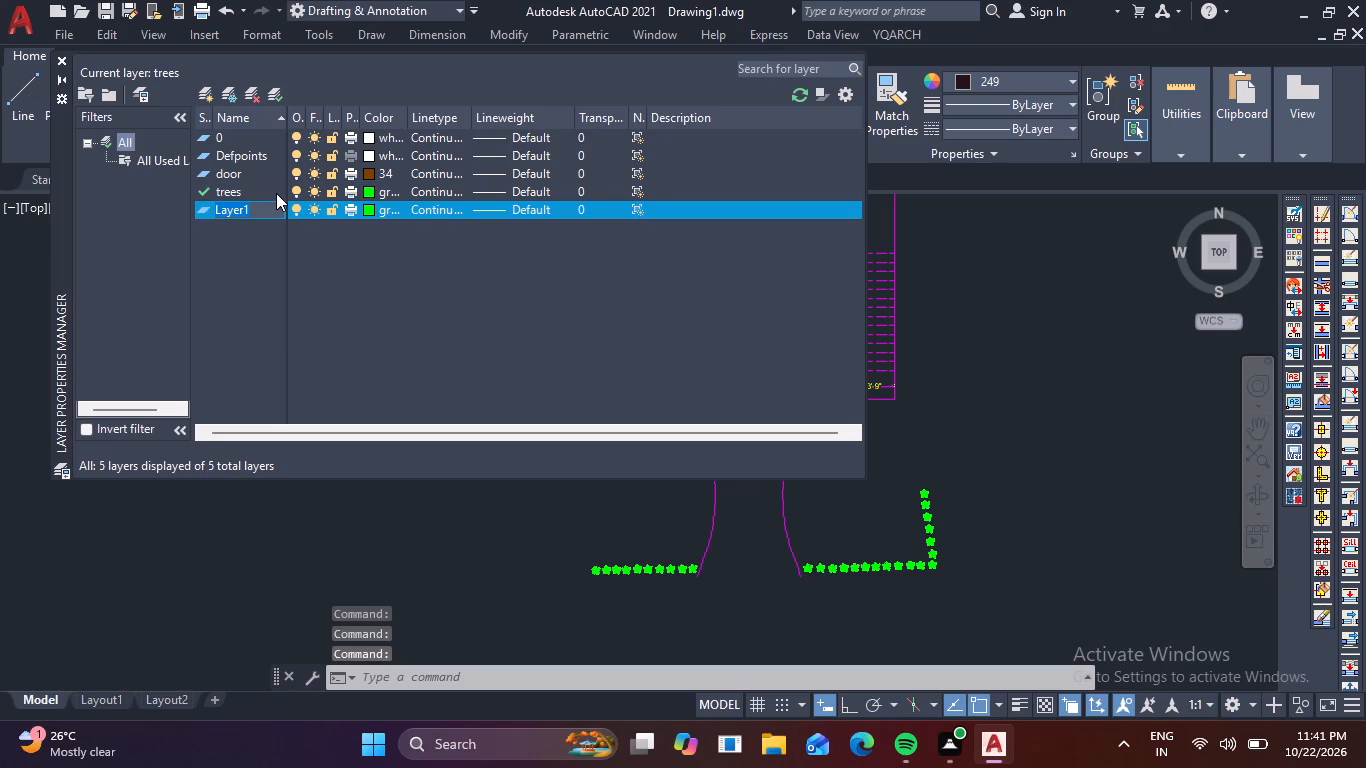
{"action": "key", "text": "BackSpace"}
{"action": "type", "text": "car"}
{"action": "key", "text": "space"}
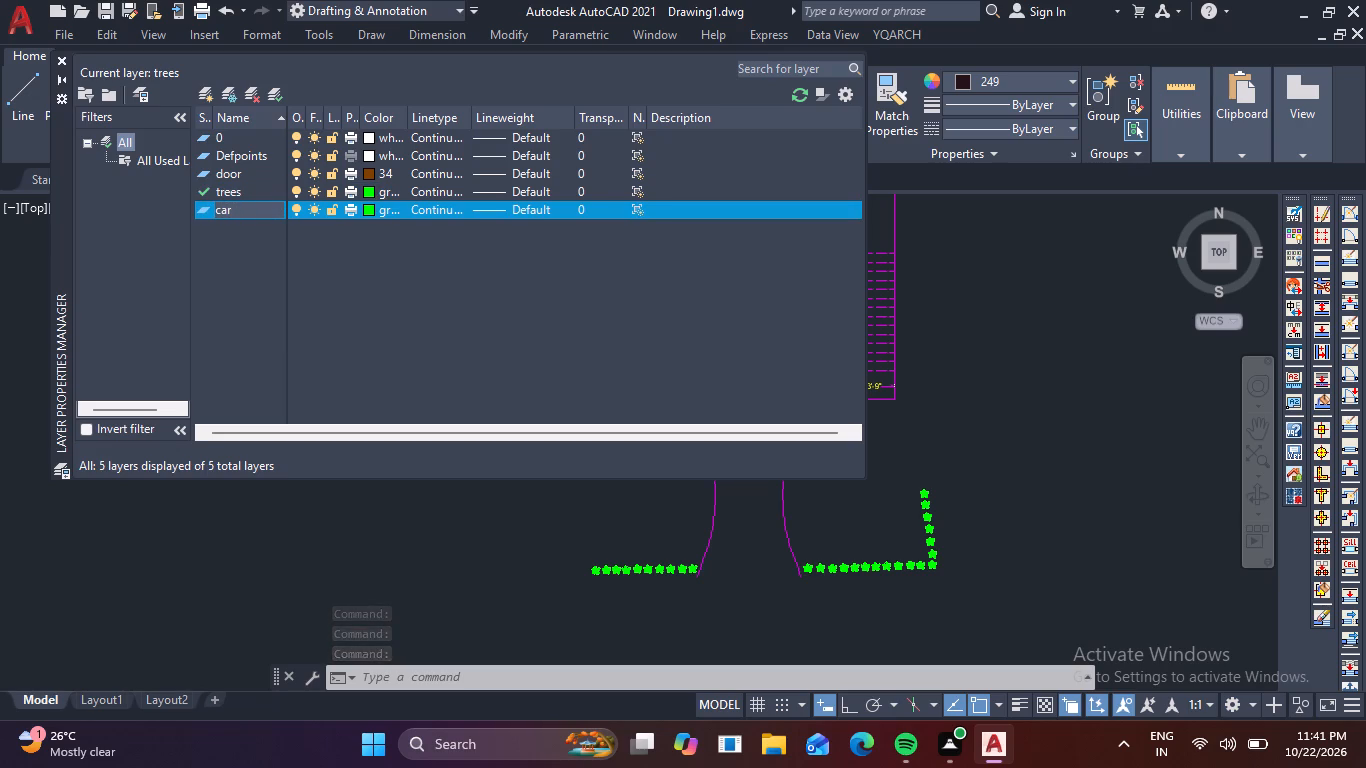
Assign index colour 33 to the car layer and make it the current layer.
{"action": "left_click", "coordinate": [365, 208]}
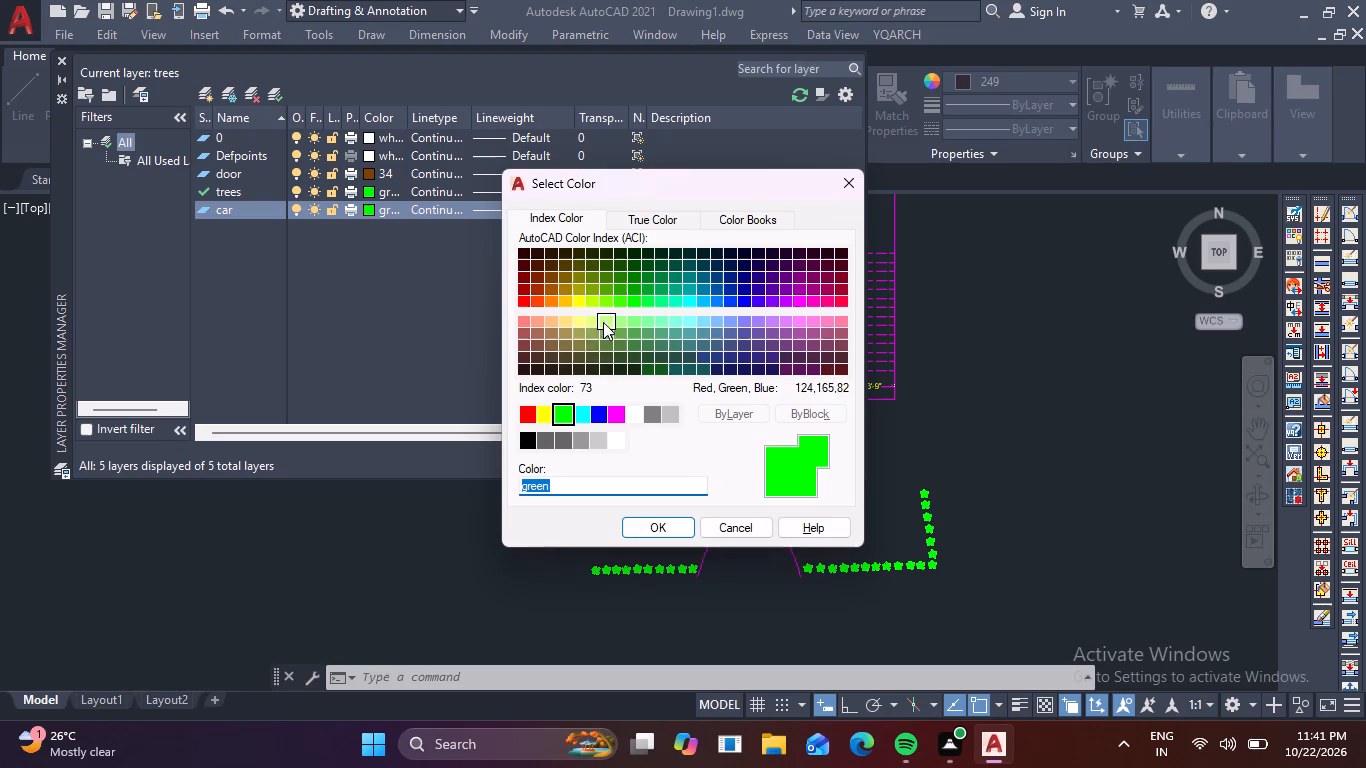
{"action": "left_click", "coordinate": [704, 291]}
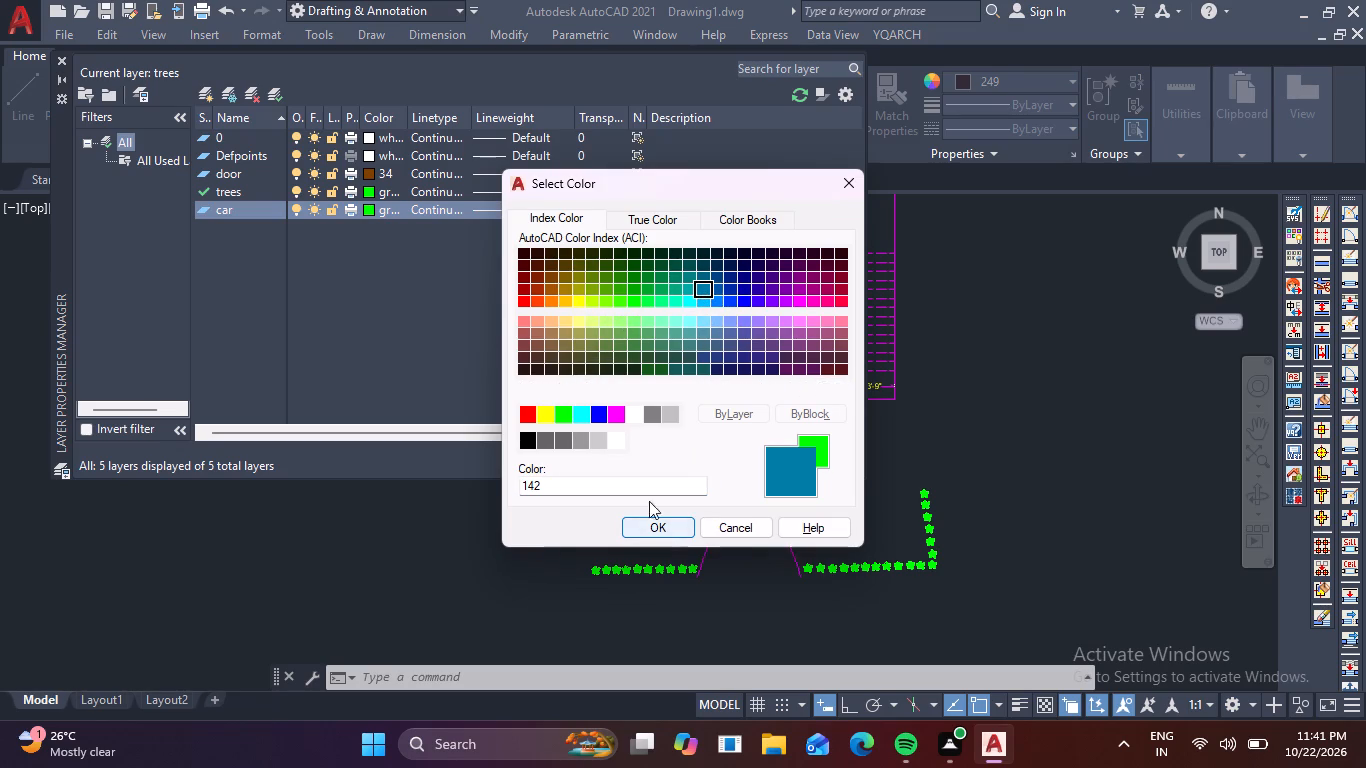
{"action": "left_click", "coordinate": [545, 335]}
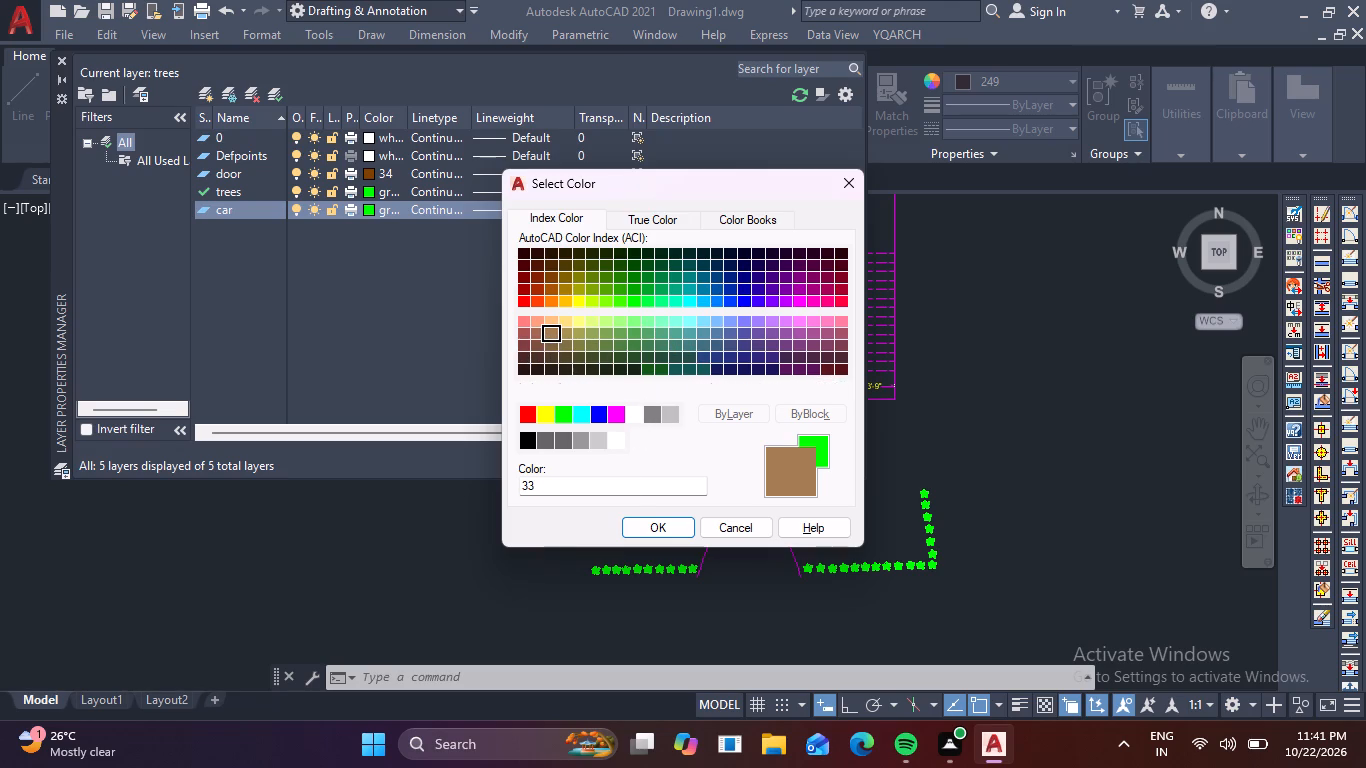
{"action": "left_click", "coordinate": [676, 528]}
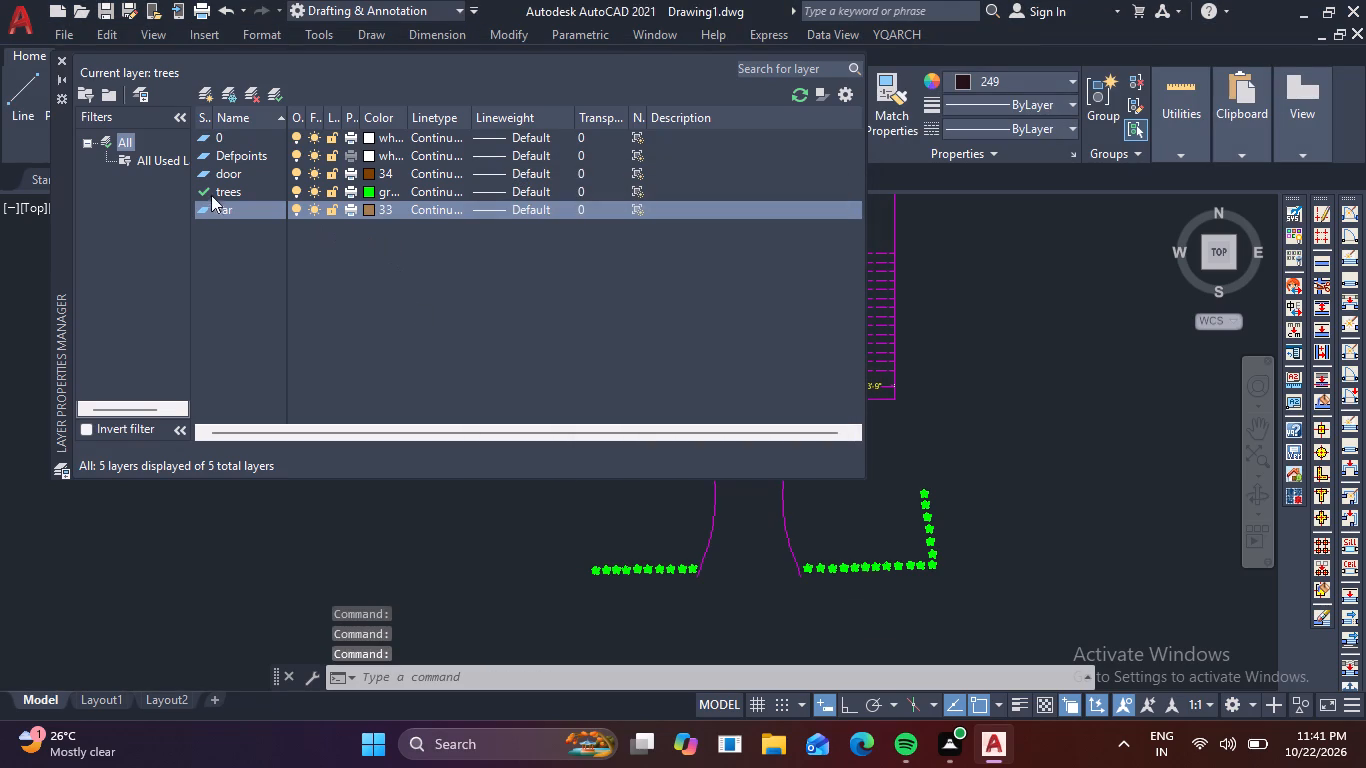
{"action": "left_click", "coordinate": [278, 96]}
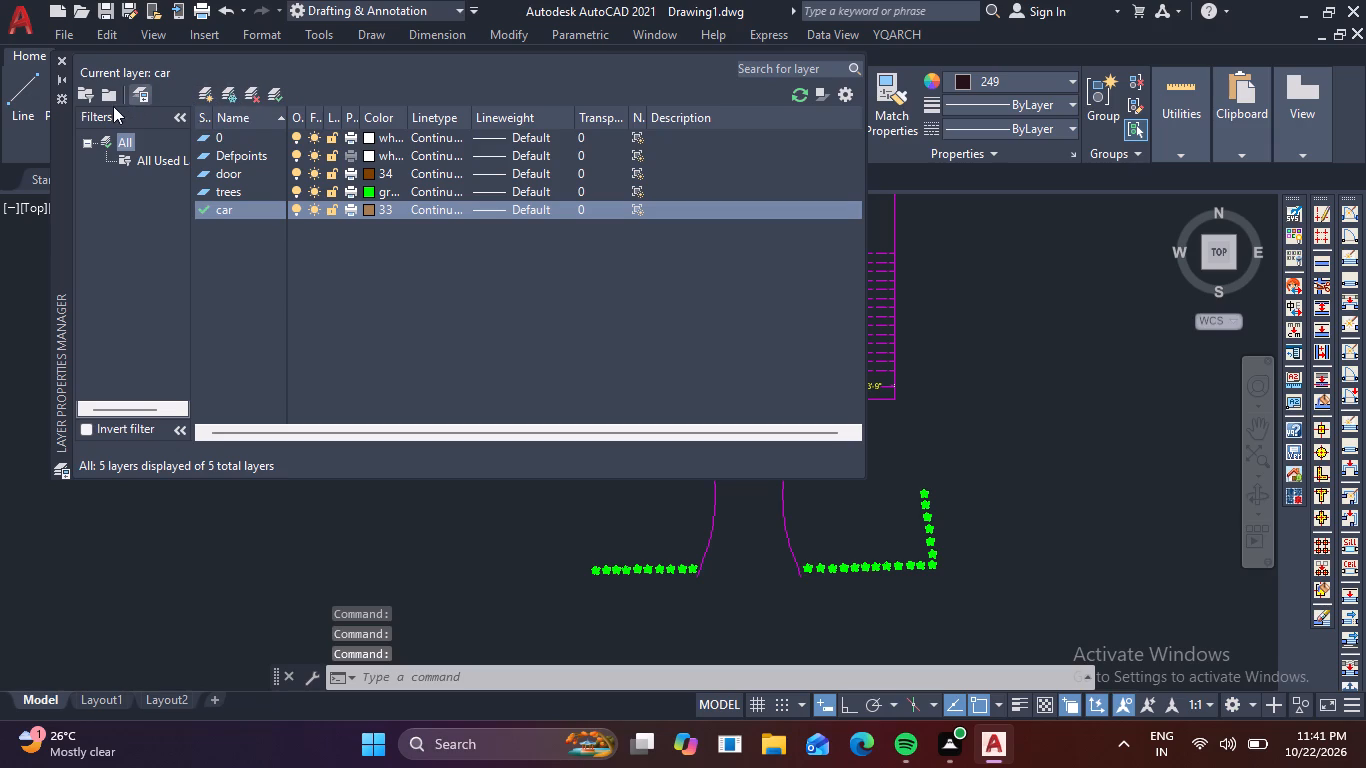
{"action": "left_click", "coordinate": [62, 53]}
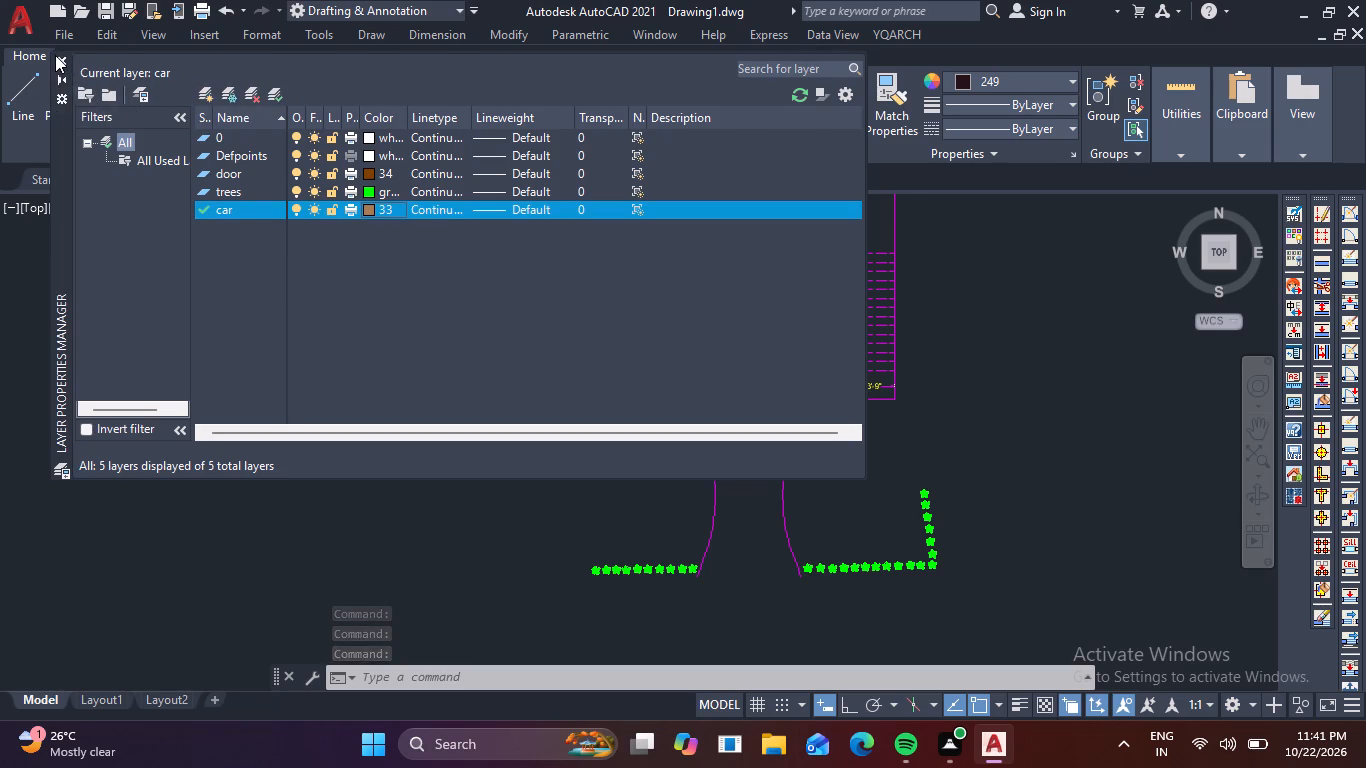
{"action": "left_click", "coordinate": [55, 55]}
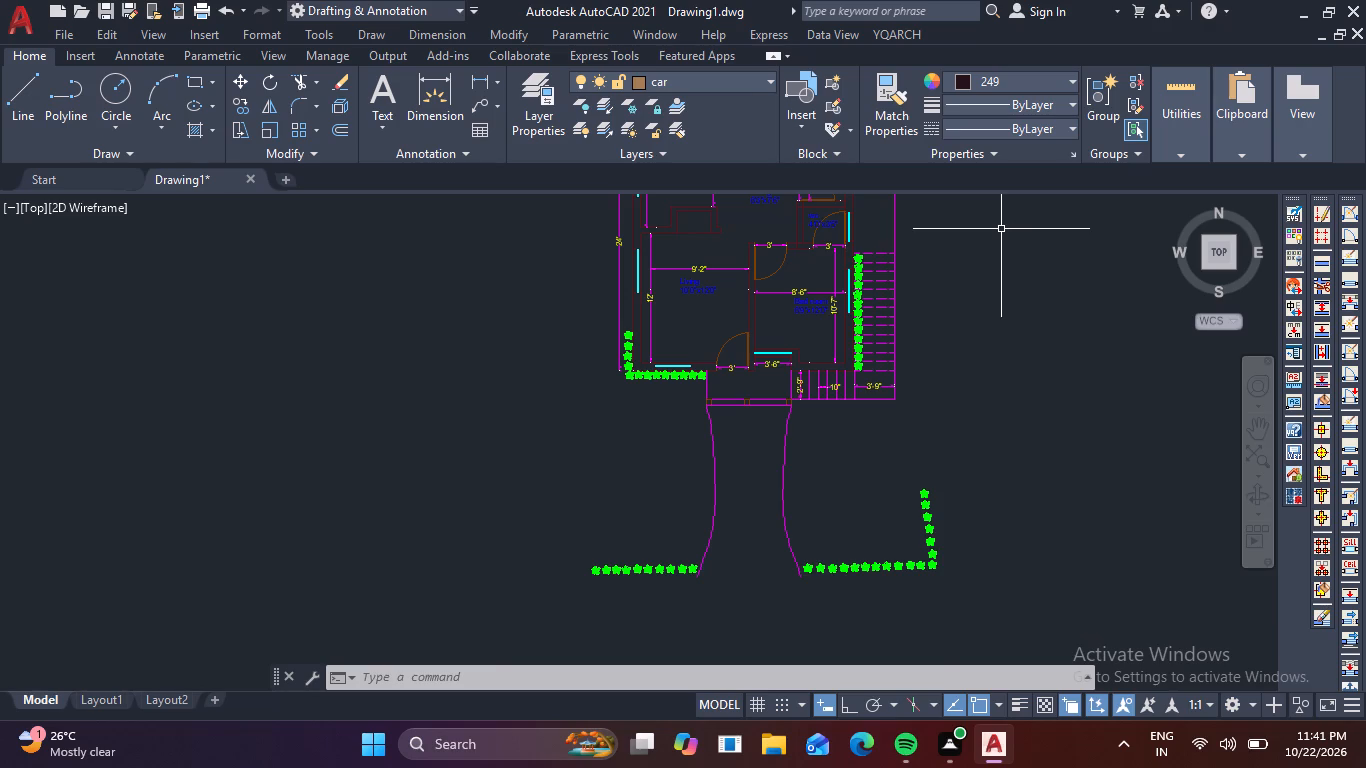
Insert the Vehicles - Imperial block in the open area west of the entrance path and switch it to Sports Car (Top).
{"action": "key", "text": "ctrl+3"}
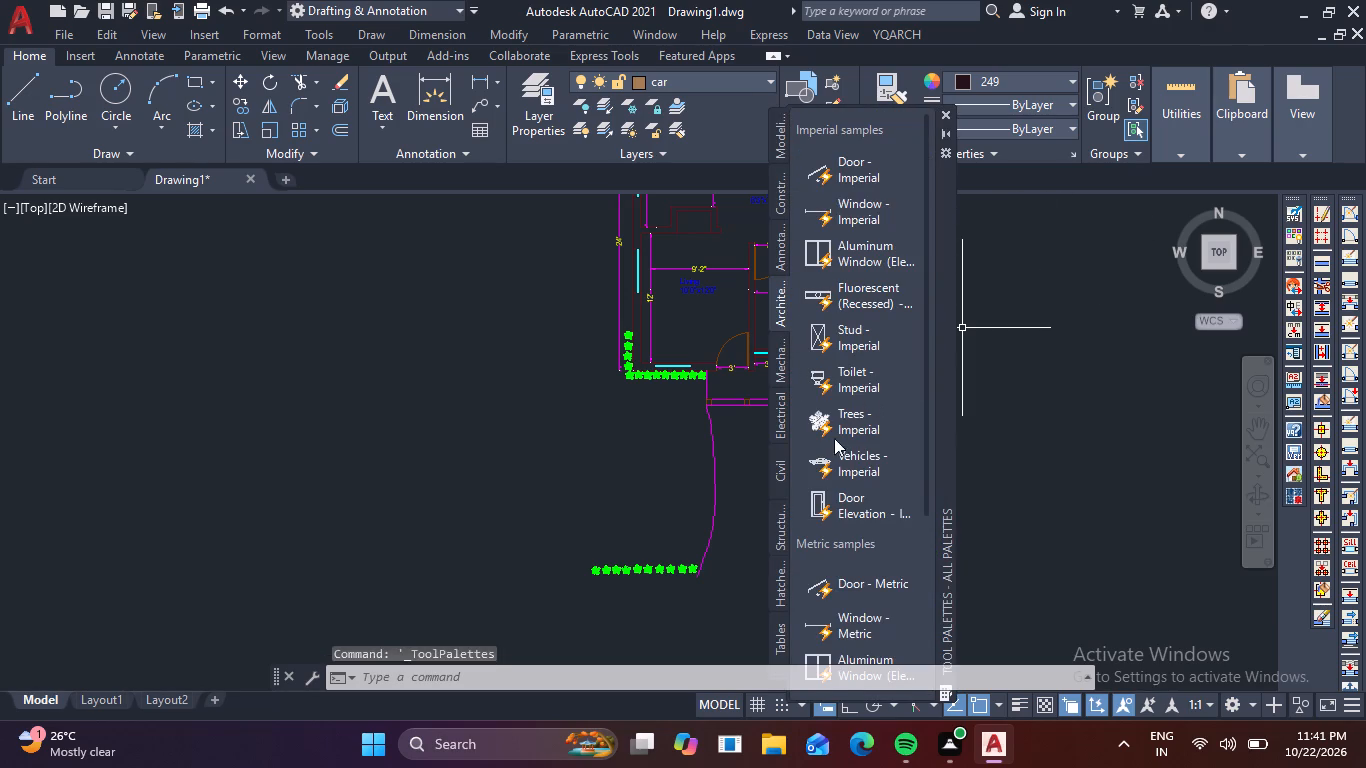
{"action": "left_click_drag", "start_coordinate": [840, 471], "coordinate": [364, 453]}
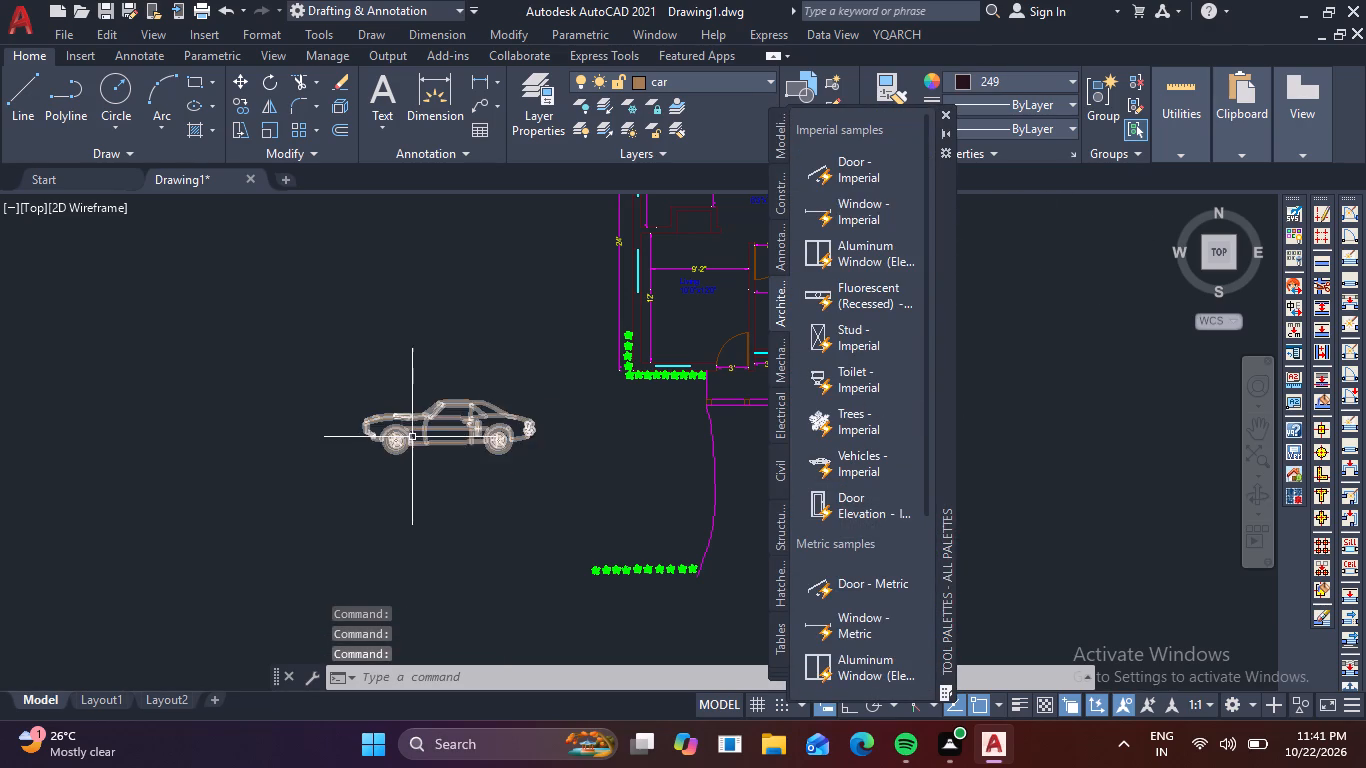
{"action": "left_click", "coordinate": [412, 437]}
{"action": "left_click", "coordinate": [353, 466]}
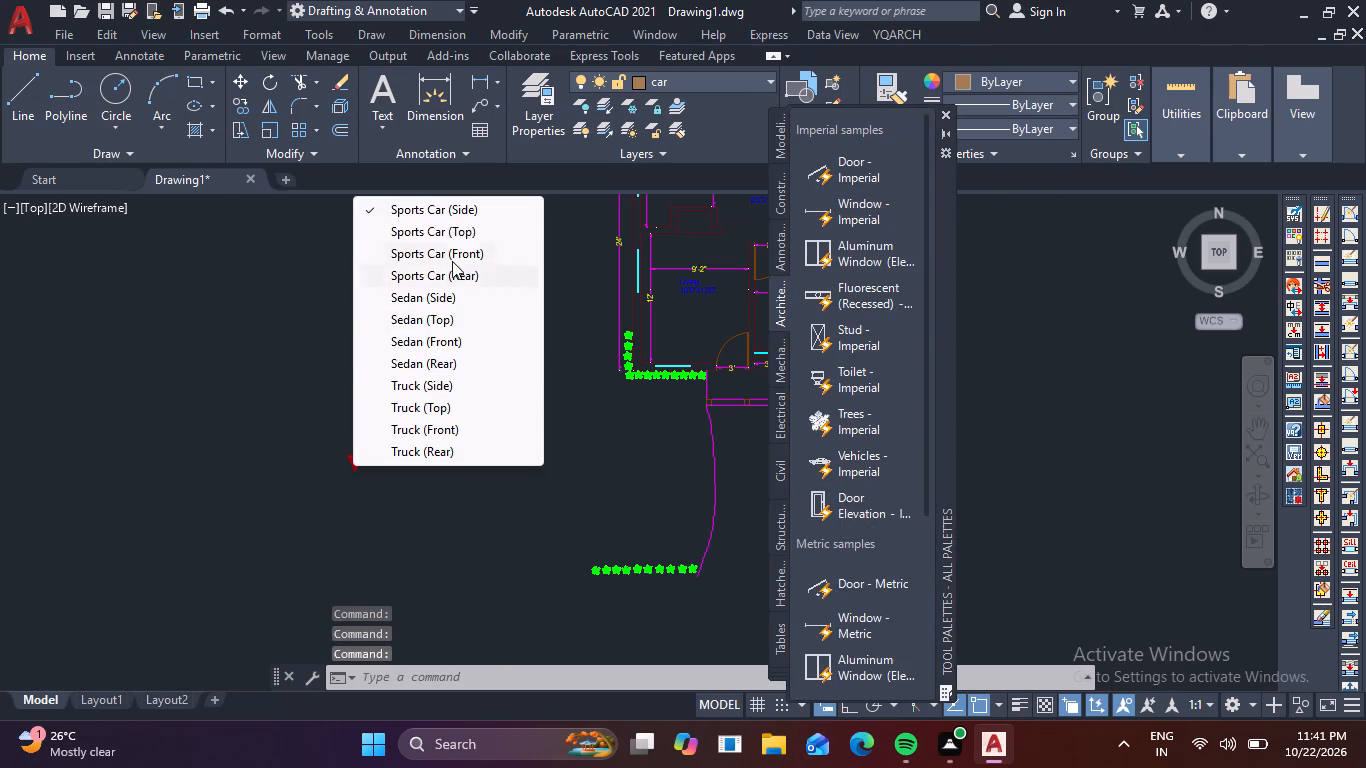
{"action": "left_click", "coordinate": [462, 237]}
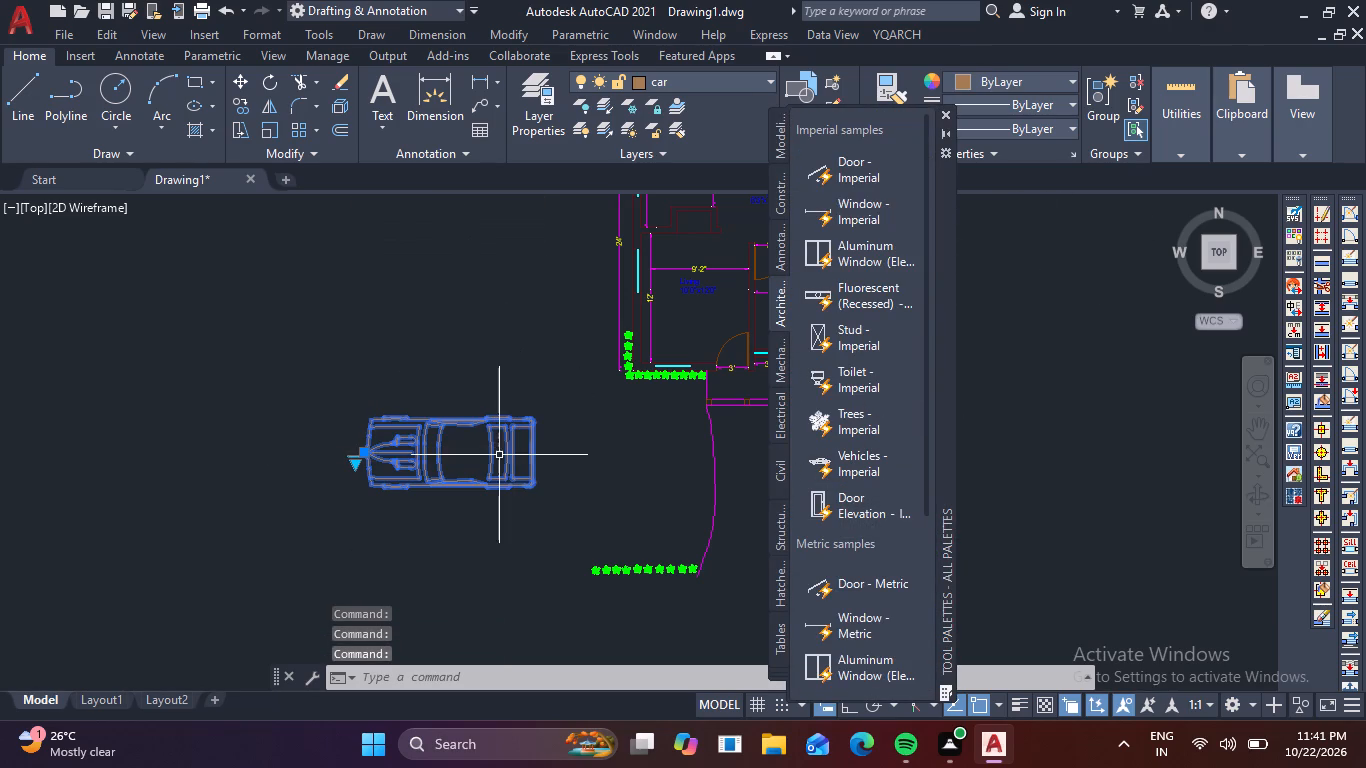
Rotate the sports car 90° clockwise with Ortho on so its front points up the plan.
{"action": "type", "text": "ro"}
{"action": "key", "text": "space"}
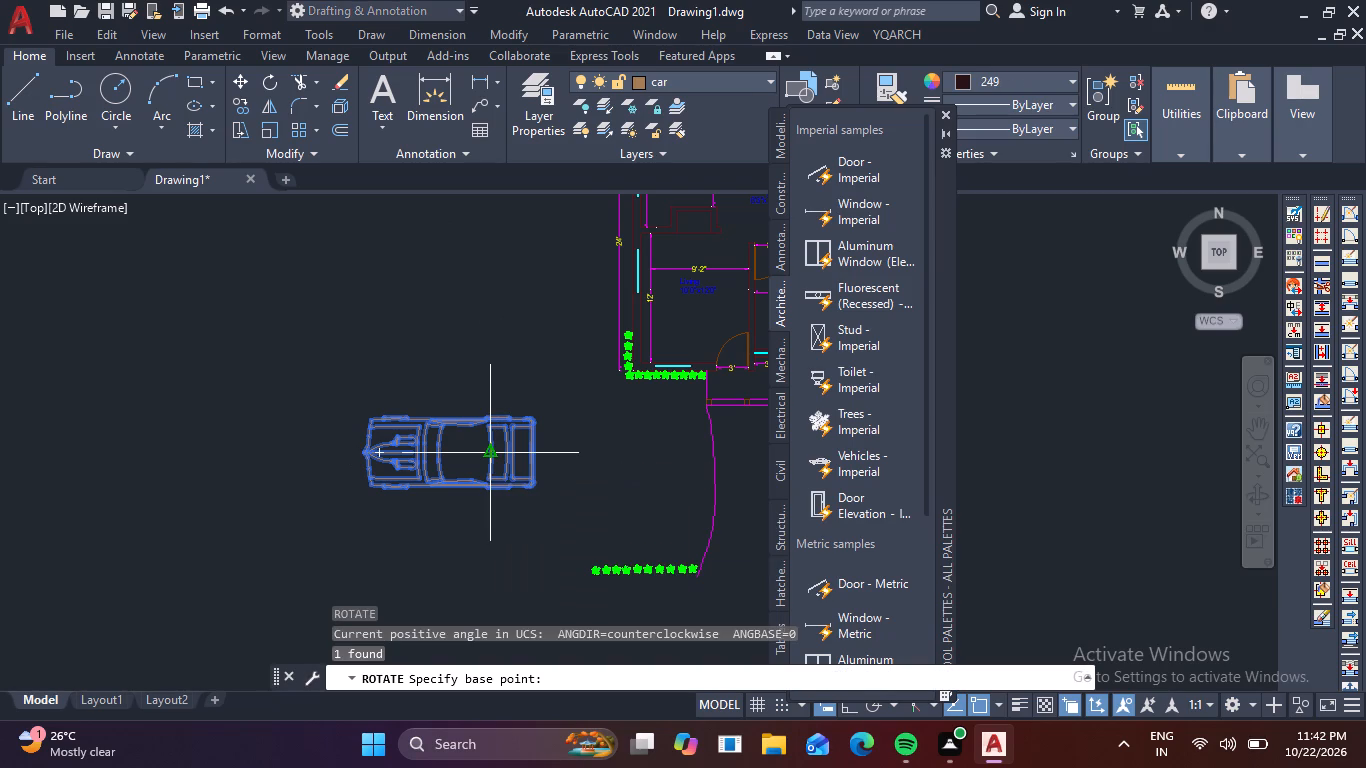
{"action": "key", "text": "F8"}
{"action": "left_click", "coordinate": [327, 403]}
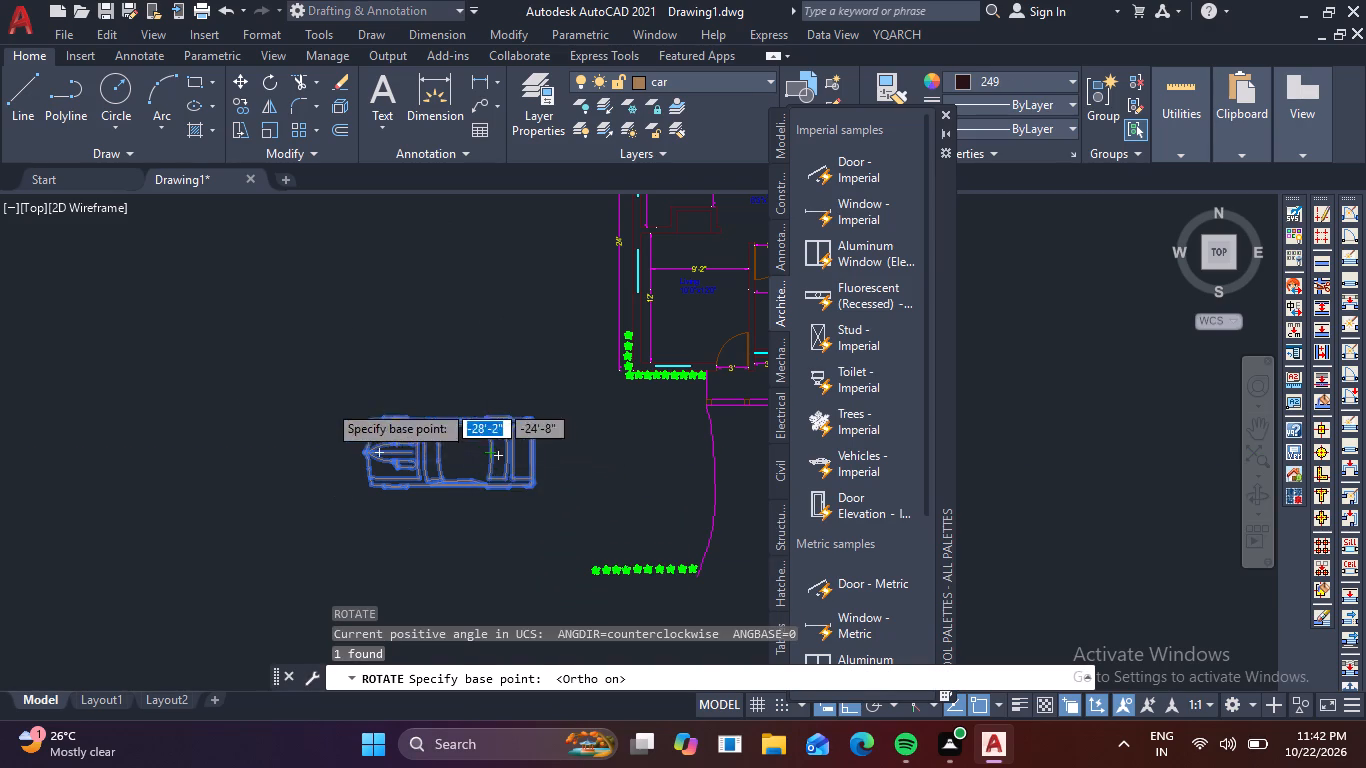
{"action": "left_click", "coordinate": [332, 579]}
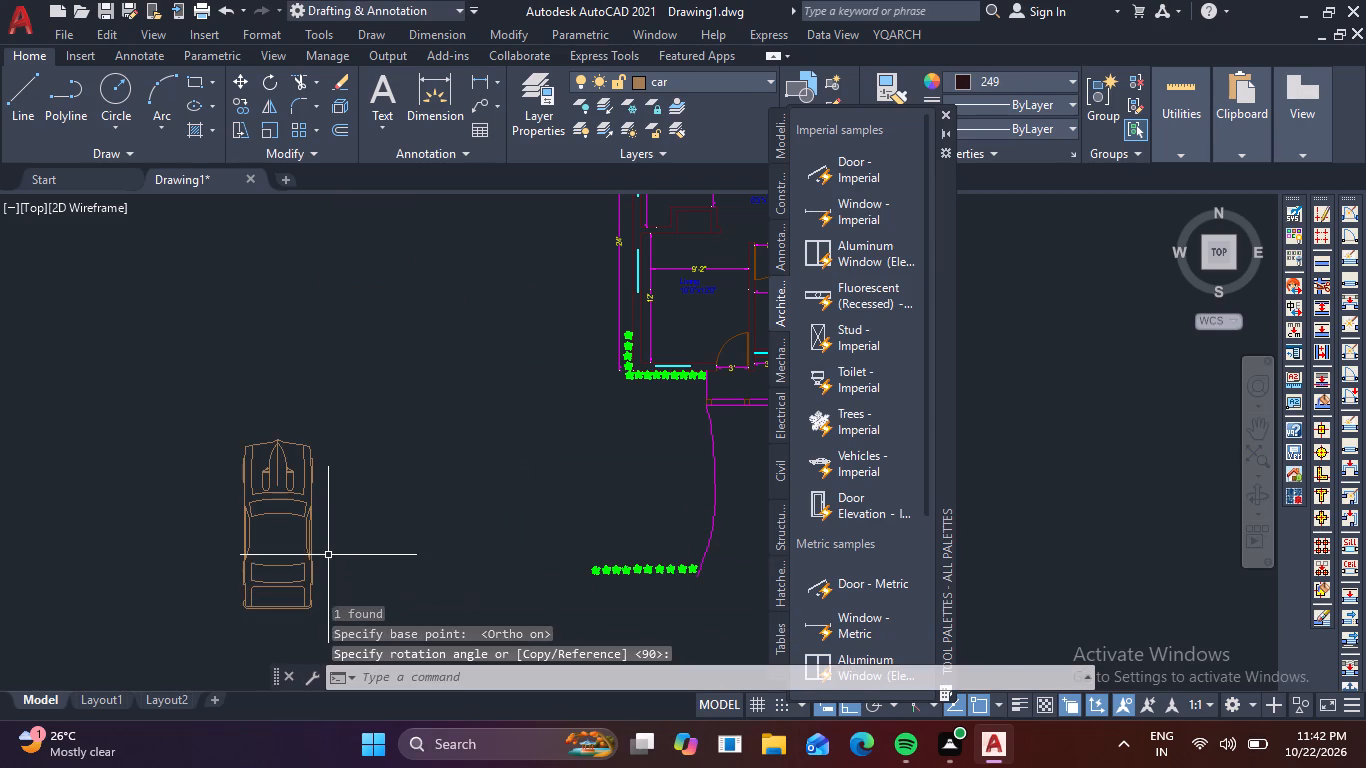
Move the sports car with Ortho off to just below the entrance stairs, east of the entrance path.
{"action": "left_click_drag", "start_coordinate": [348, 541], "coordinate": [345, 529]}
{"action": "left_click", "coordinate": [219, 442]}
{"action": "key", "text": "m"}
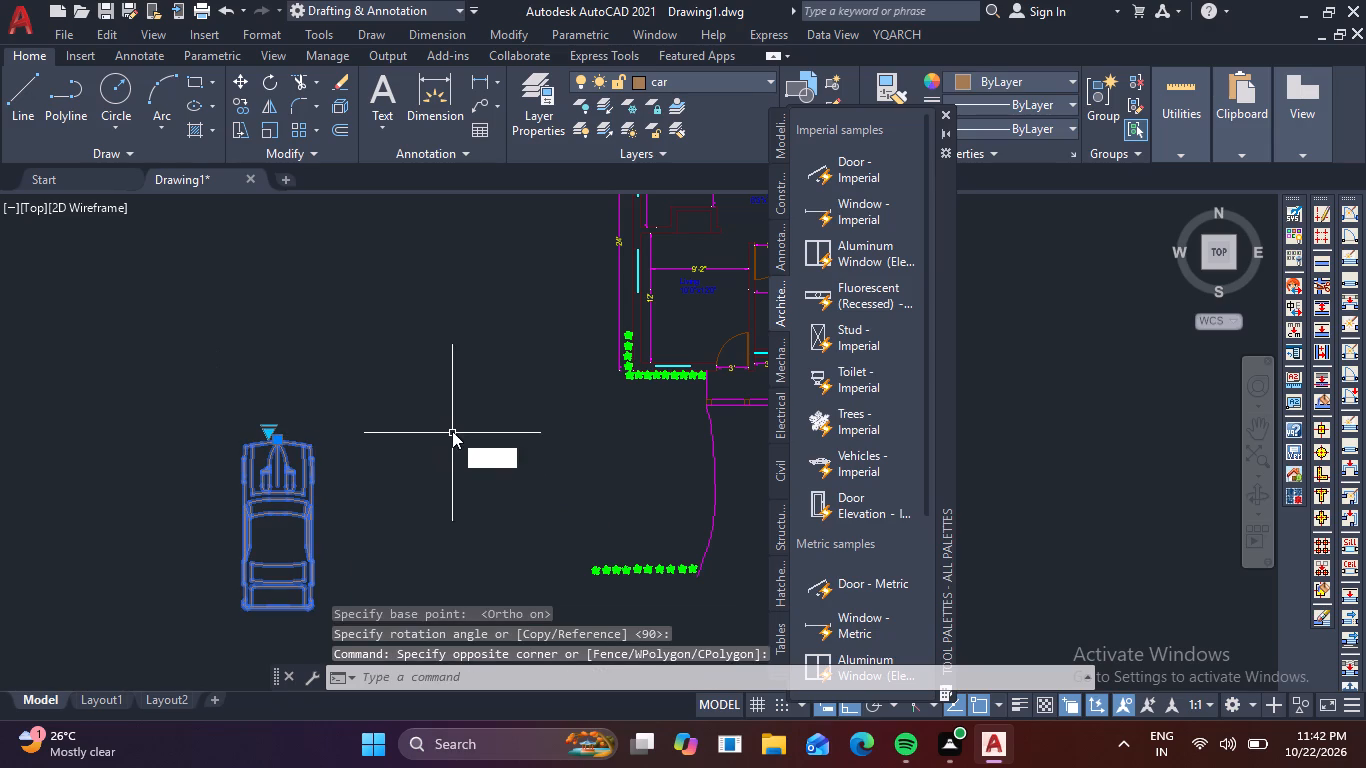
{"action": "key", "text": "space"}
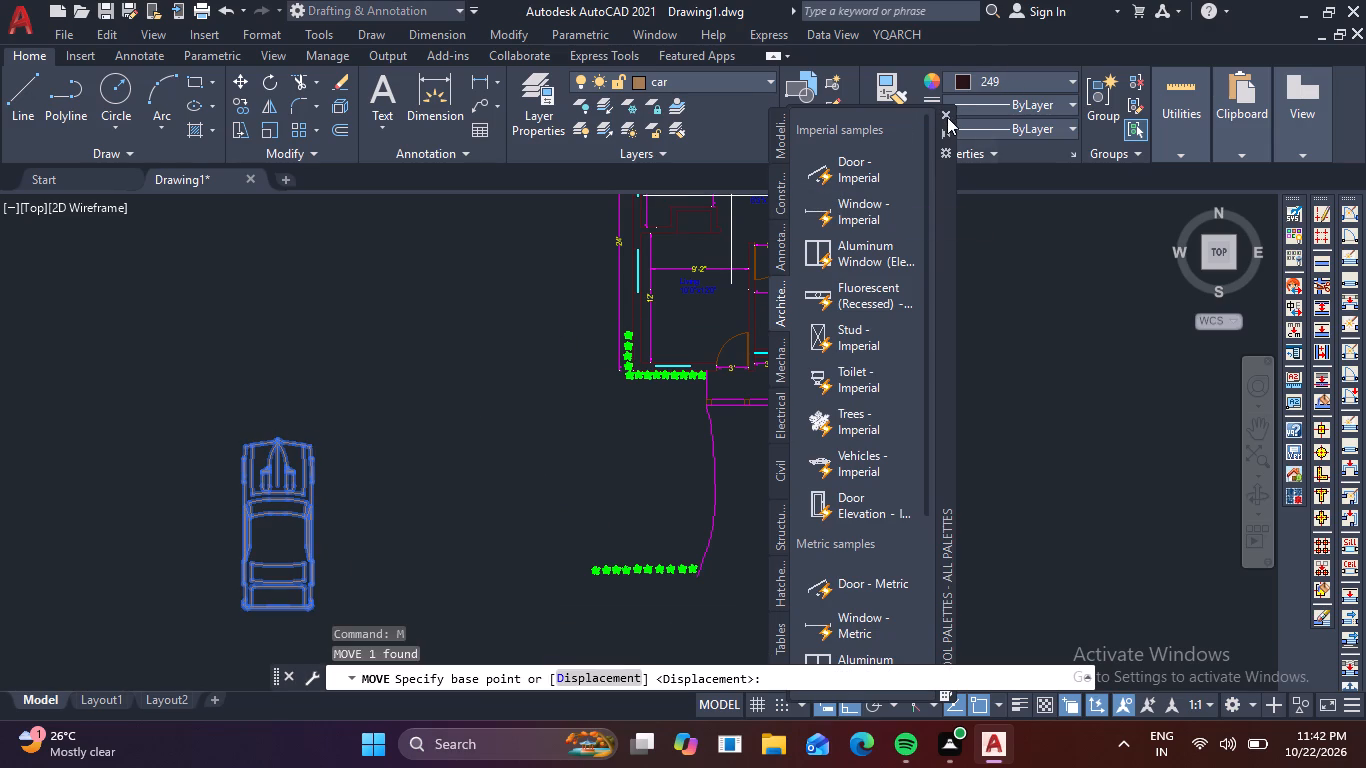
{"action": "left_click", "coordinate": [947, 117]}
{"action": "left_click", "coordinate": [289, 517]}
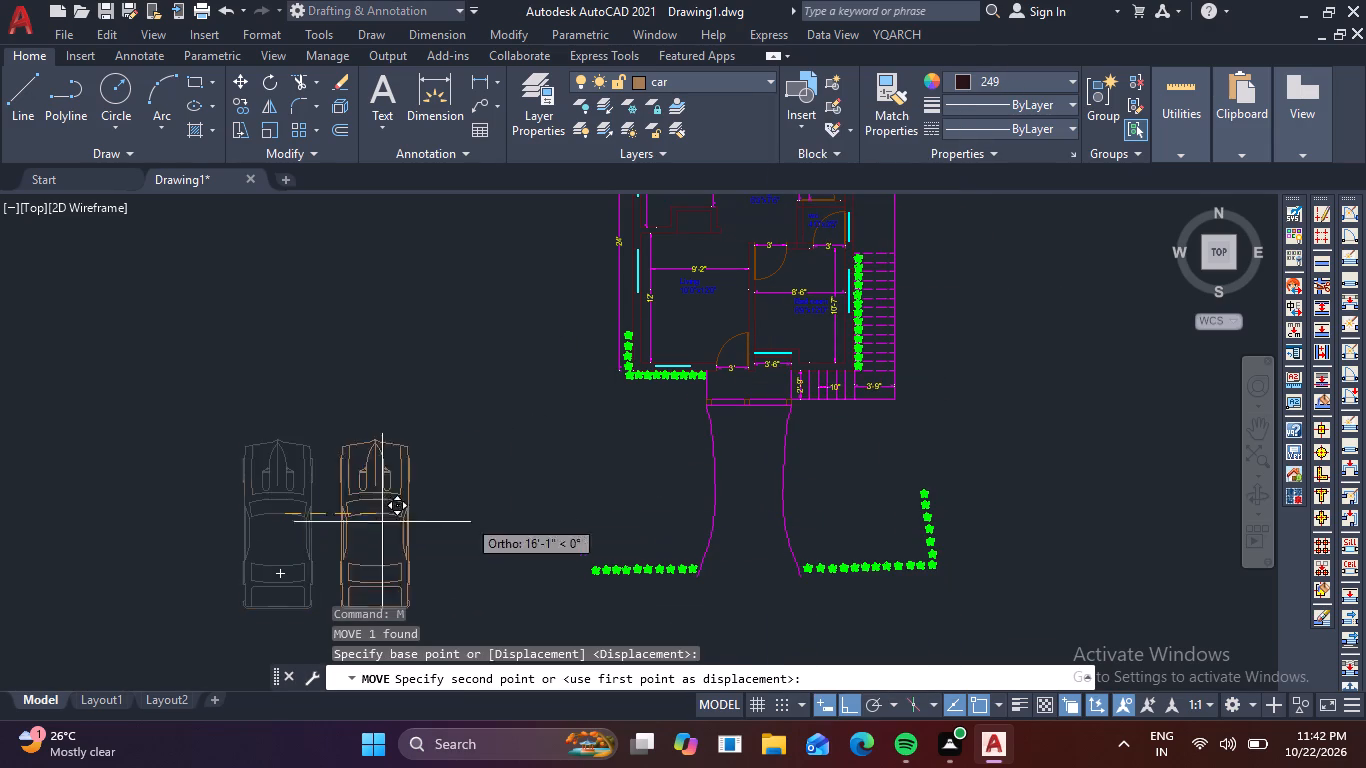
{"action": "scroll", "coordinate": [831, 447], "scroll_direction": "up", "scroll_amount": 2}
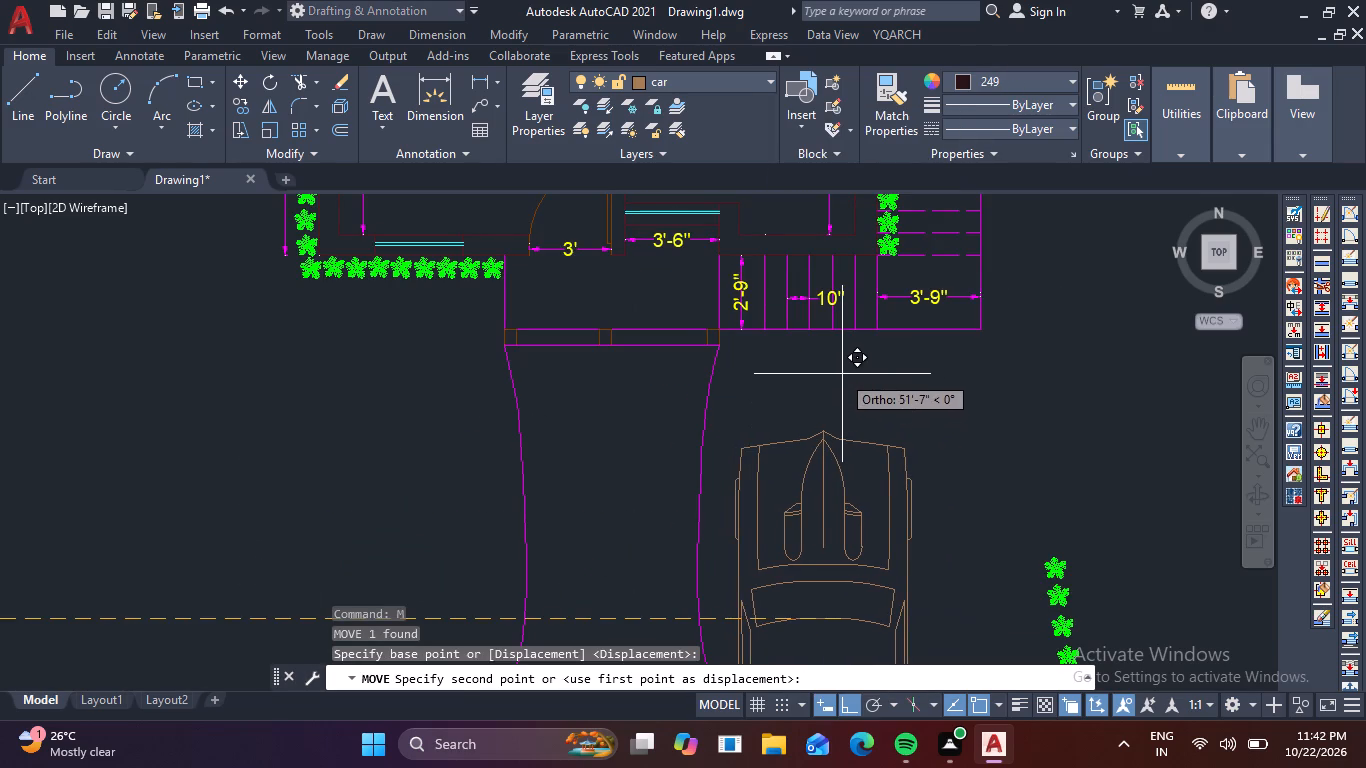
{"action": "key", "text": "F8"}
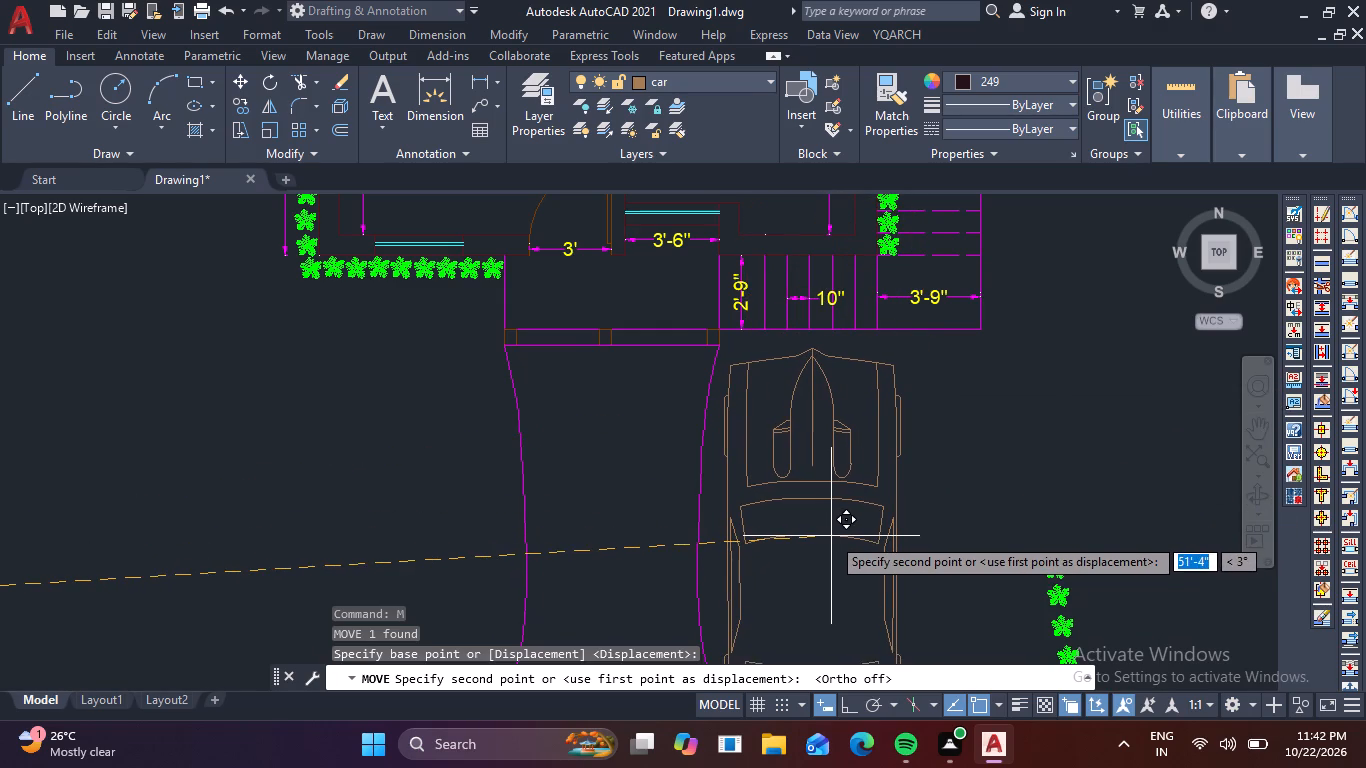
{"action": "left_click", "coordinate": [832, 533]}
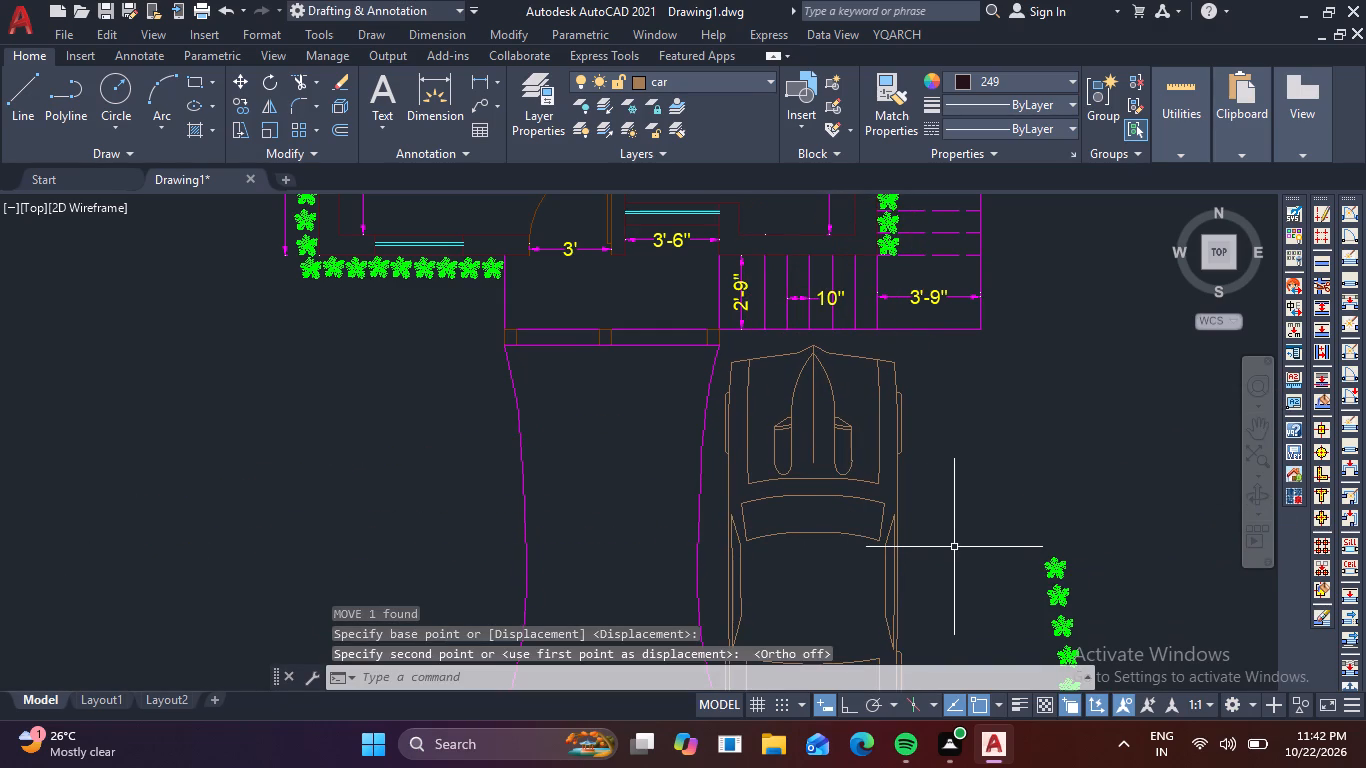
Scale the sports car down about its front tip to a little under half its size.
{"action": "left_click_drag", "start_coordinate": [938, 540], "coordinate": [927, 529]}
{"action": "left_click", "coordinate": [830, 476]}
{"action": "key", "text": "s"}
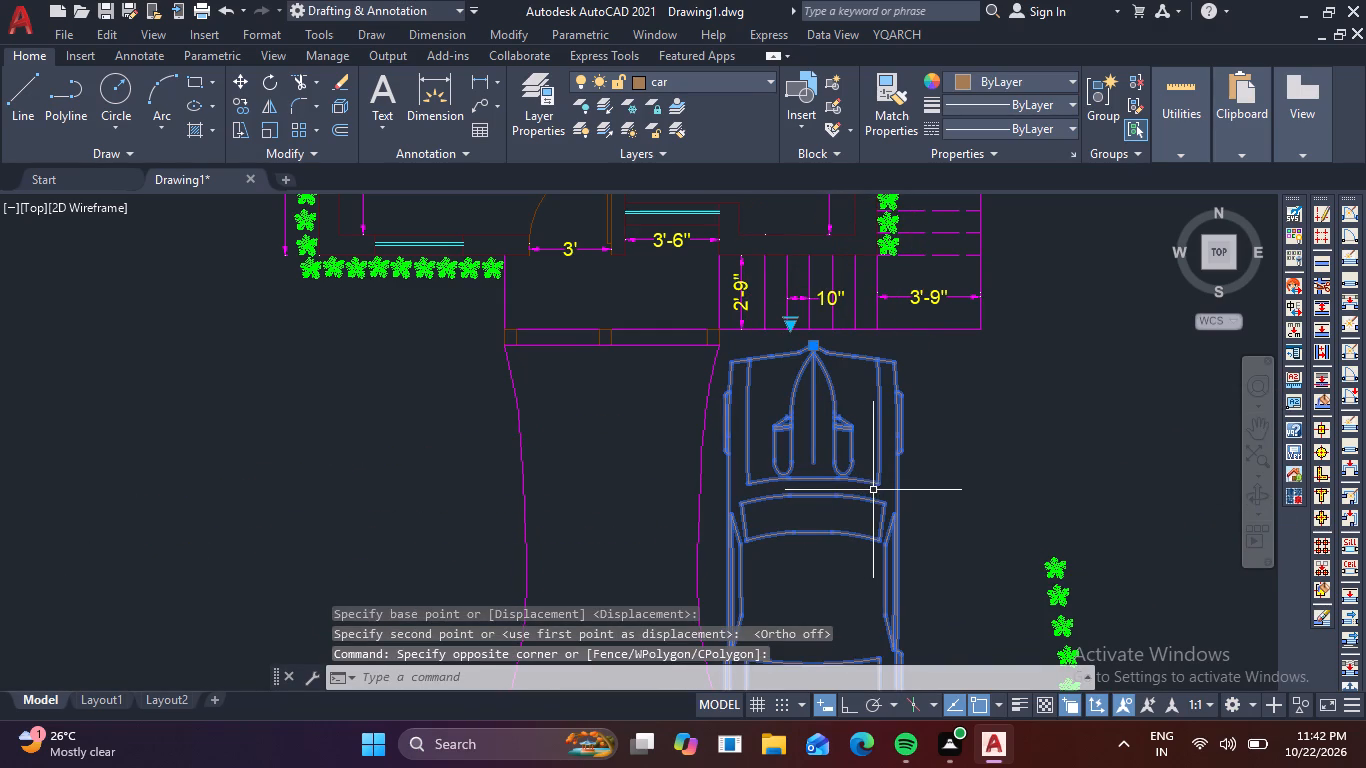
{"action": "key", "text": "c"}
{"action": "key", "text": "space"}
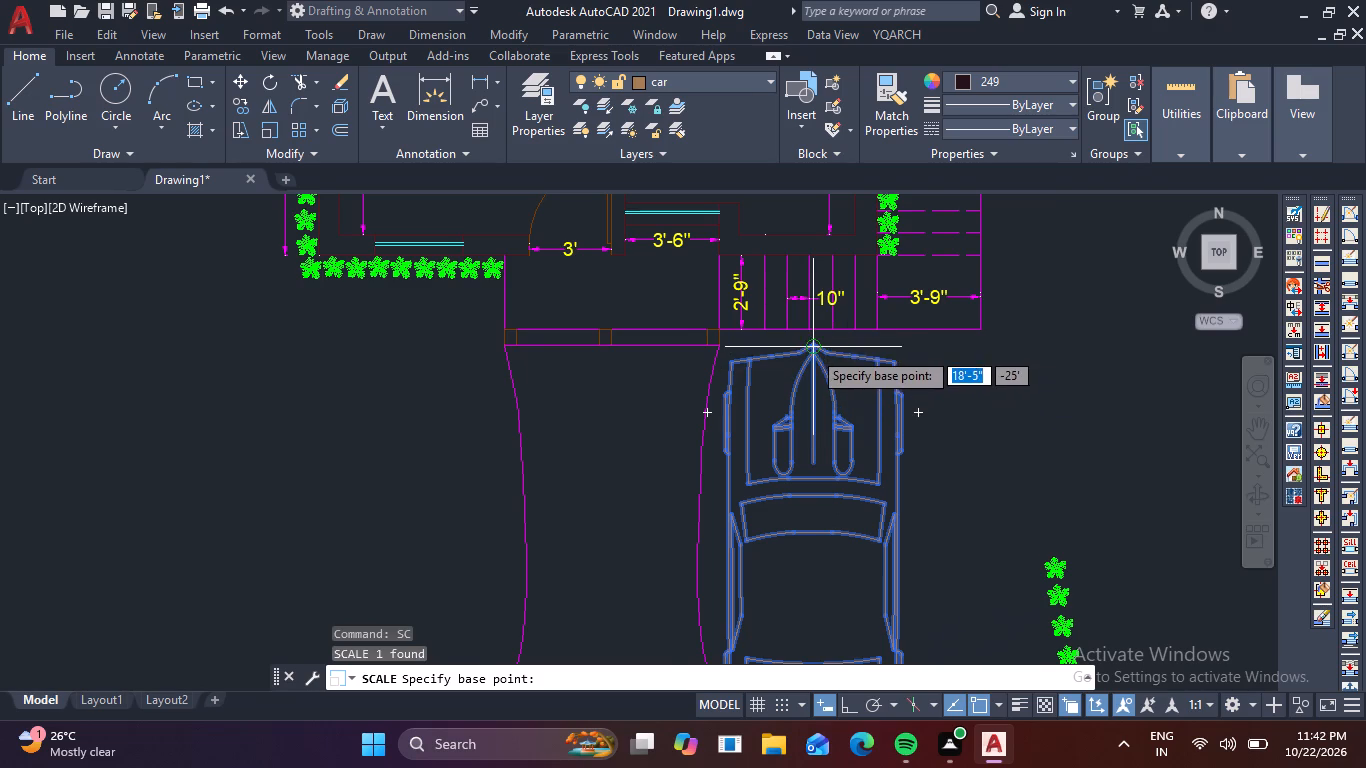
{"action": "left_click", "coordinate": [812, 350]}
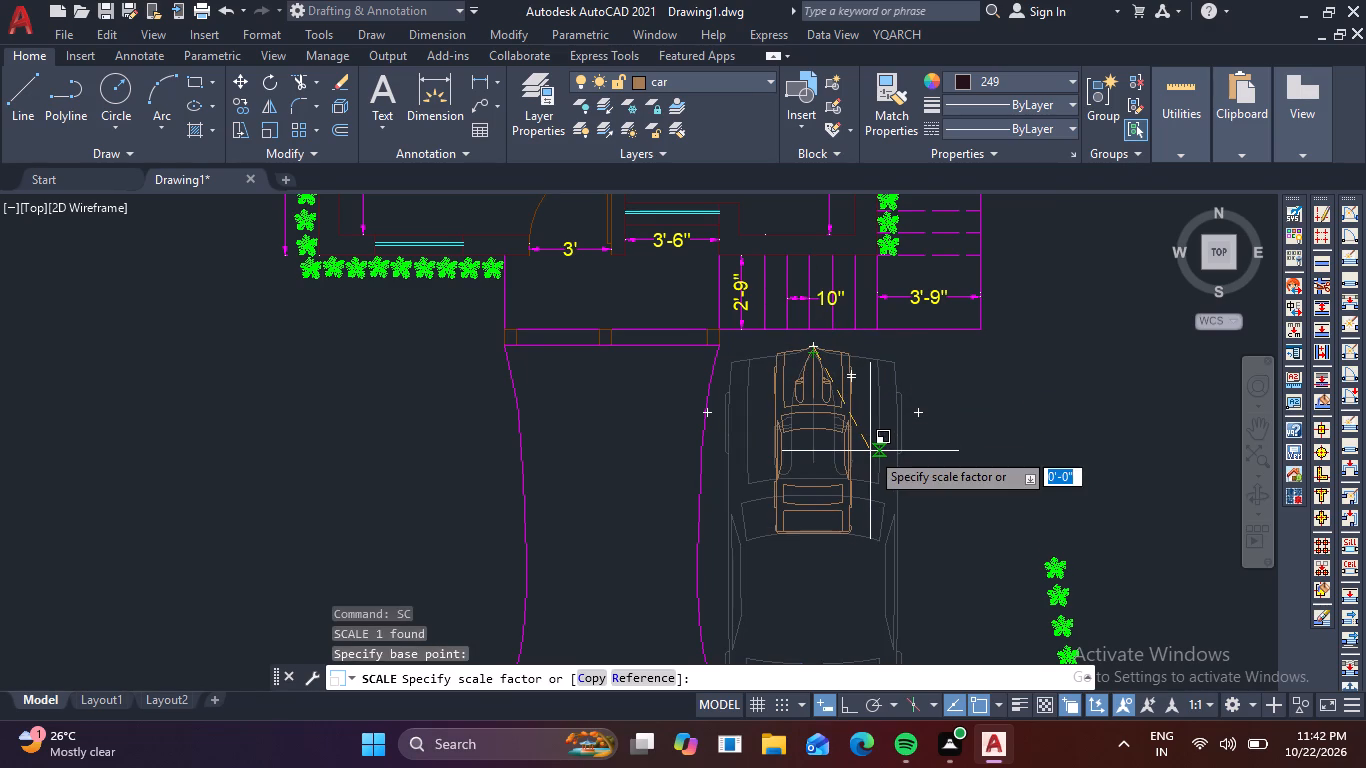
{"action": "left_click", "coordinate": [870, 451]}
{"action": "scroll", "coordinate": [859, 474], "scroll_direction": "down", "scroll_amount": 4}
{"action": "scroll", "coordinate": [923, 480], "scroll_direction": "up", "scroll_amount": 2}
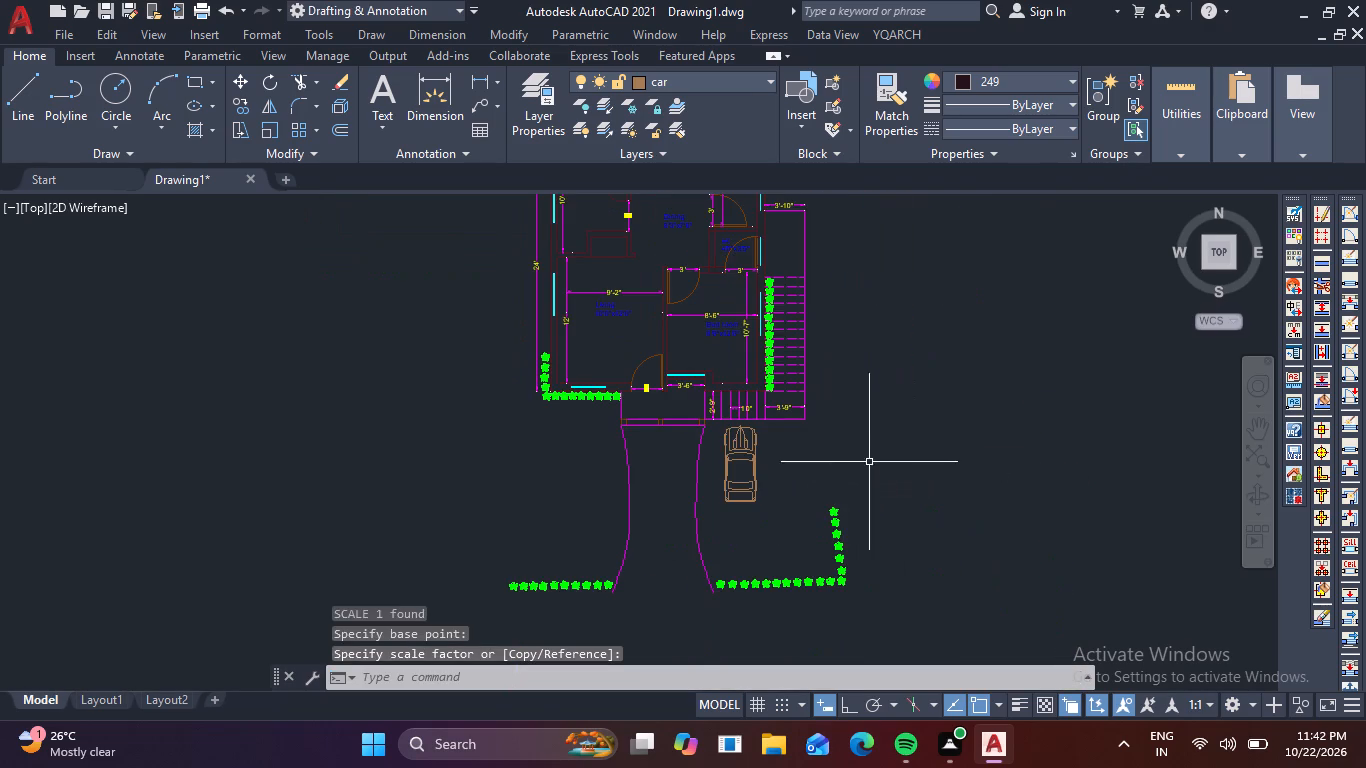
{"action": "middle_click_drag", "start_coordinate": [842, 451], "coordinate": [862, 495]}
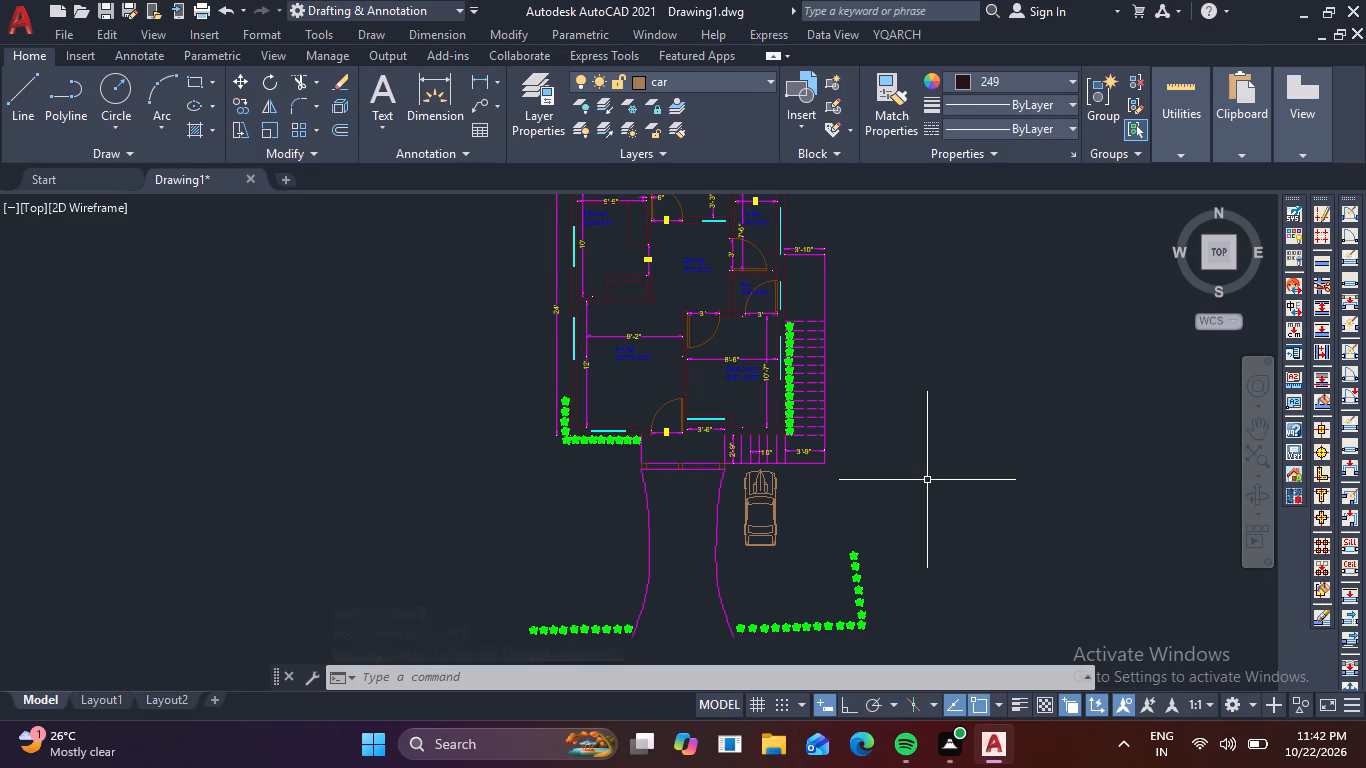
Rotate the sports car 90° counterclockwise with Ortho on so its front points west toward the entrance path.
{"action": "scroll", "coordinate": [796, 507], "scroll_direction": "up", "scroll_amount": 1}
{"action": "left_click", "coordinate": [759, 534]}
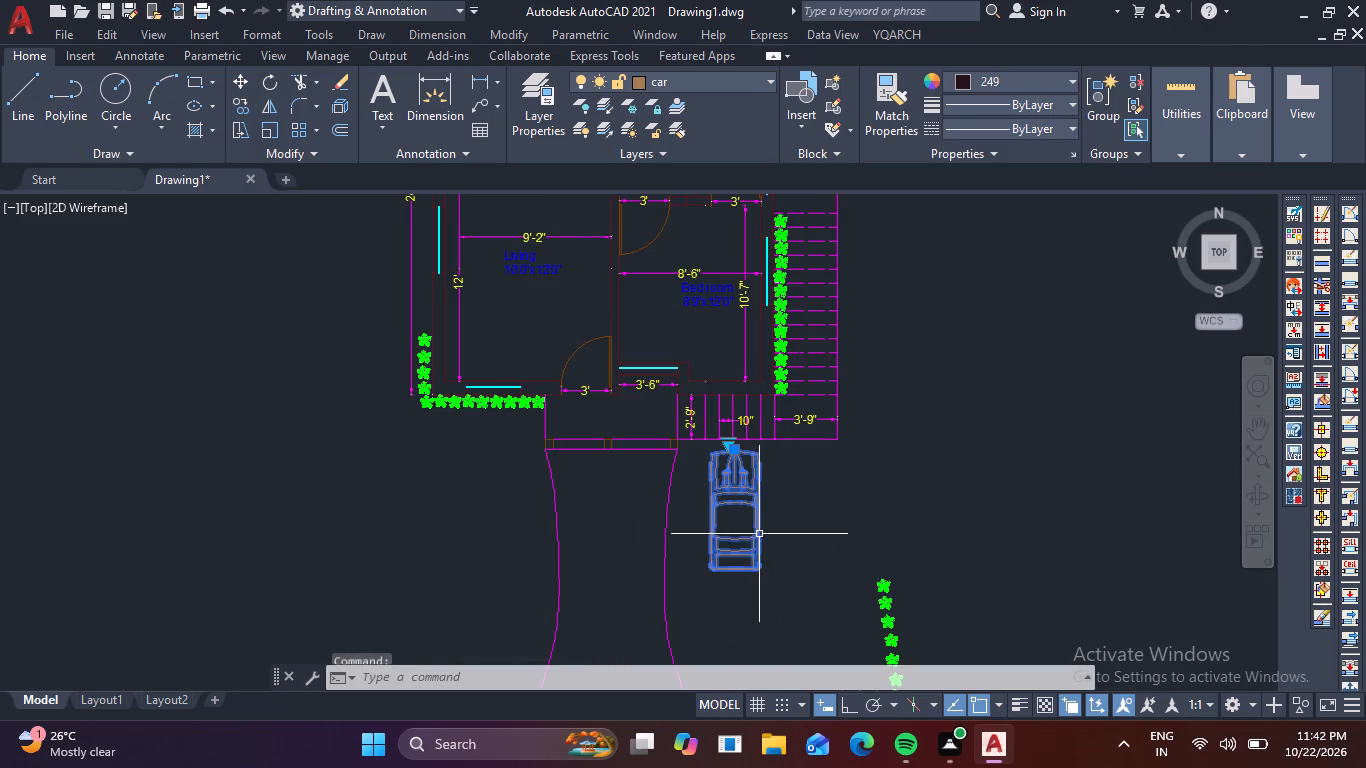
{"action": "type", "text": "ro"}
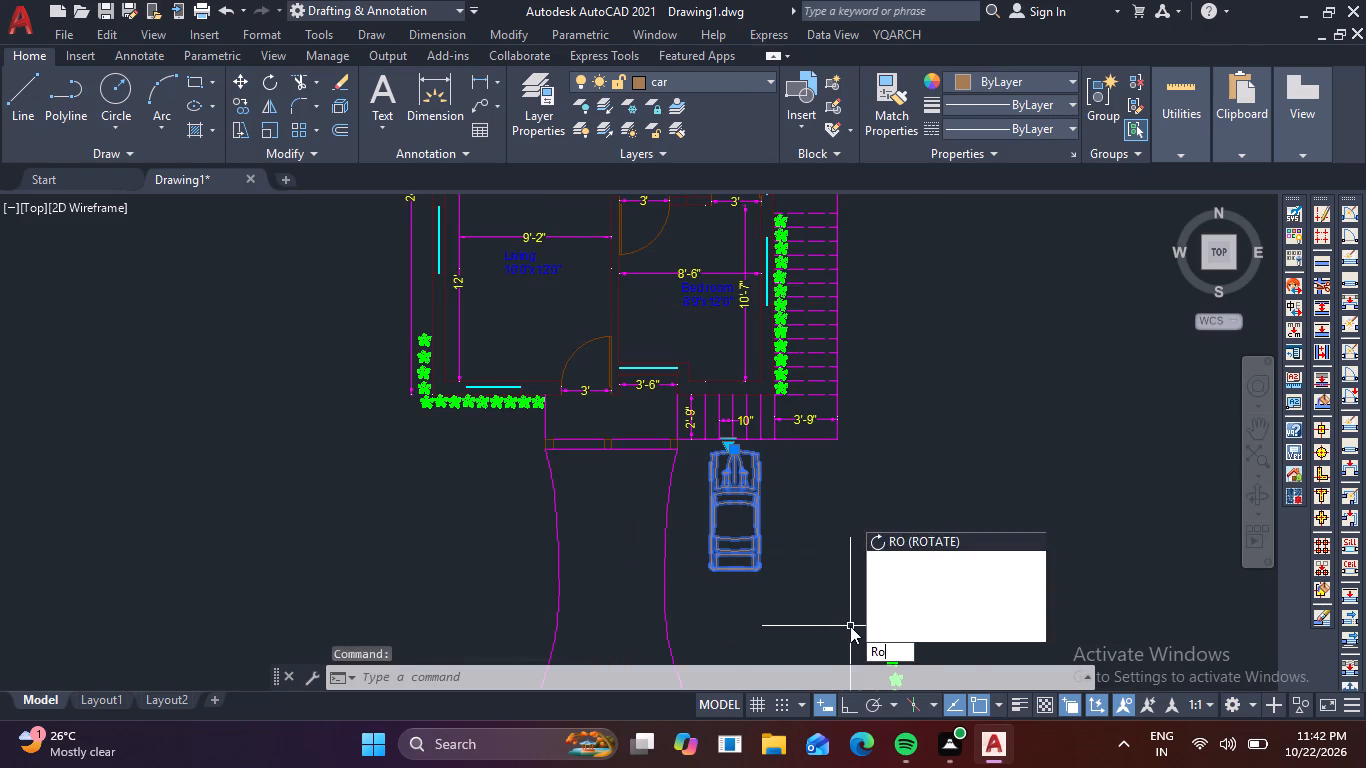
{"action": "key", "text": "space"}
{"action": "left_click", "coordinate": [744, 548]}
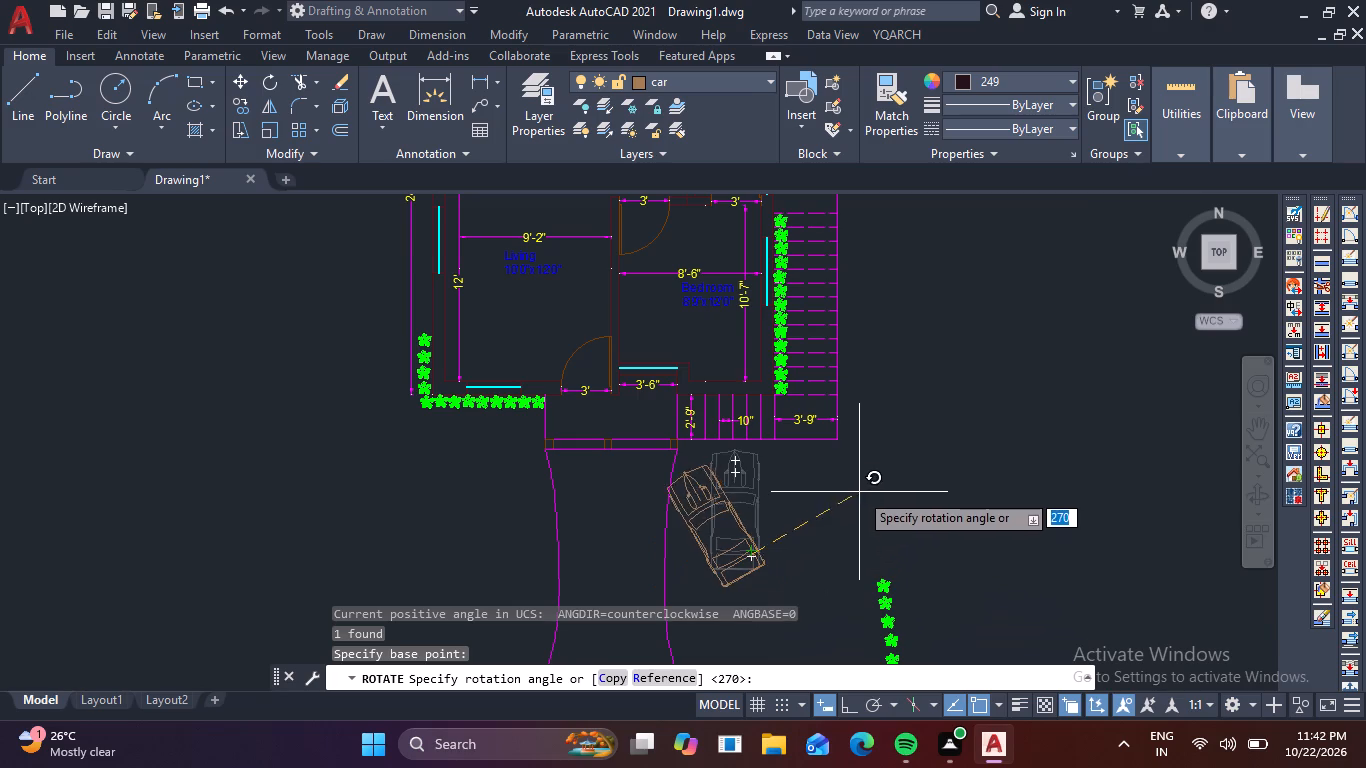
{"action": "key", "text": "F8"}
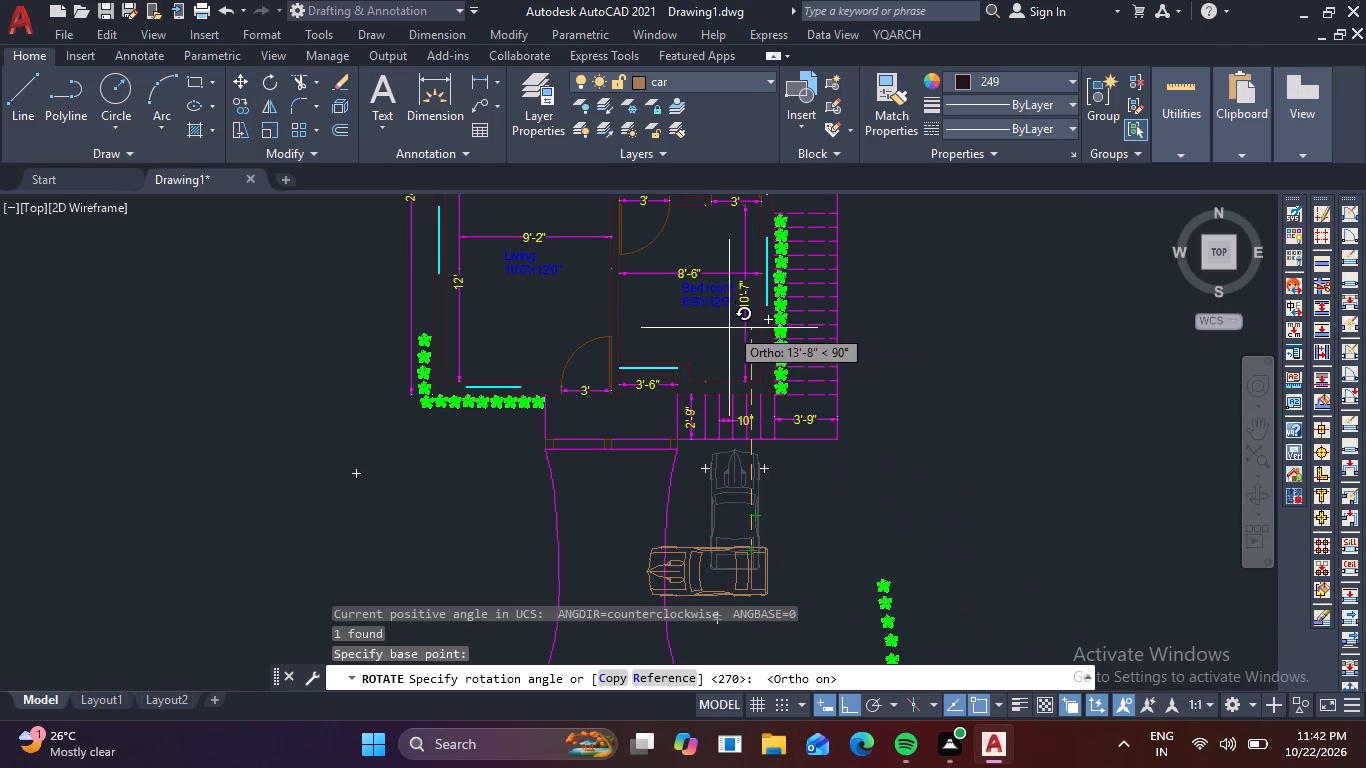
{"action": "left_click", "coordinate": [729, 334]}
Move the sports car with Ortho off so it sits lengthwise just below the entrance stairs, clear of the path.
{"action": "left_click", "coordinate": [774, 581]}
{"action": "left_click", "coordinate": [739, 554]}
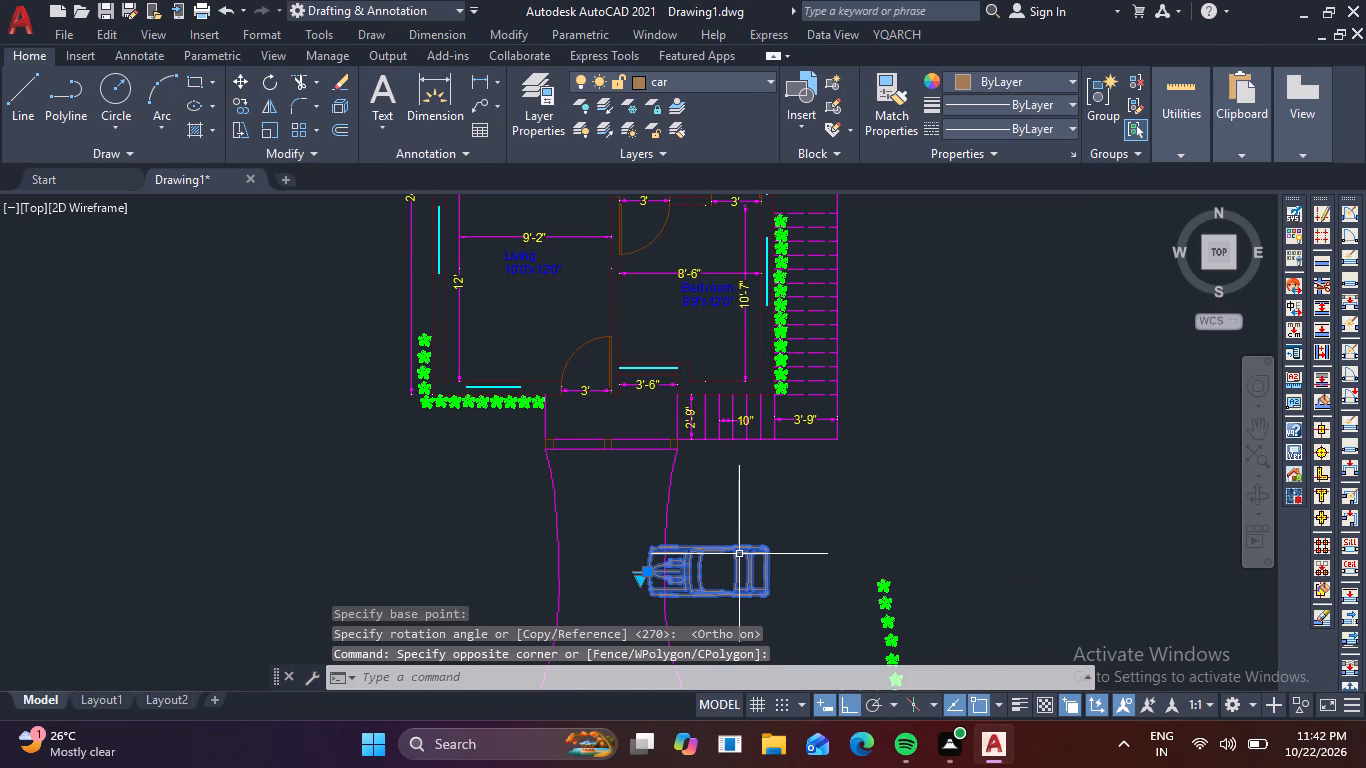
{"action": "type", "text": "m"}
{"action": "key", "text": "space"}
{"action": "left_click", "coordinate": [700, 575]}
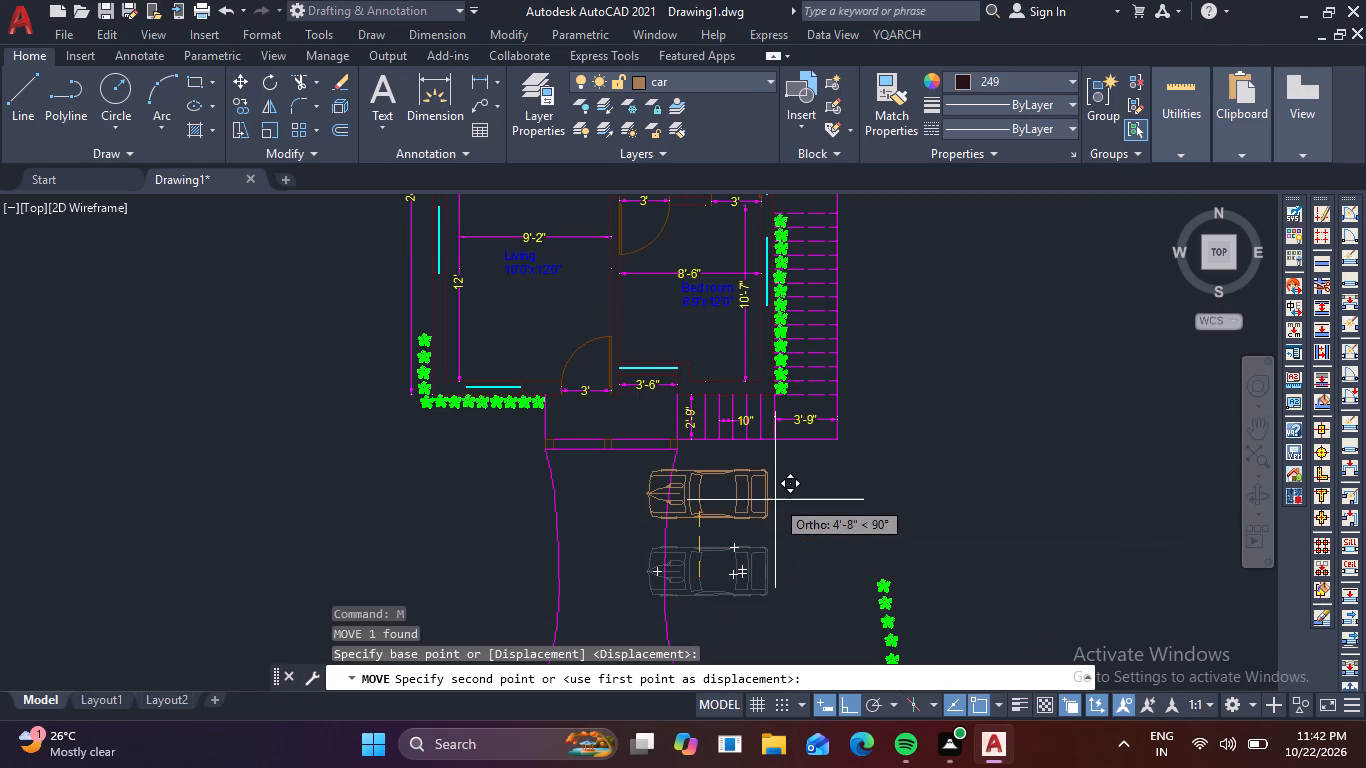
{"action": "key", "text": "F8"}
{"action": "scroll", "coordinate": [759, 504], "scroll_direction": "up", "scroll_amount": 2}
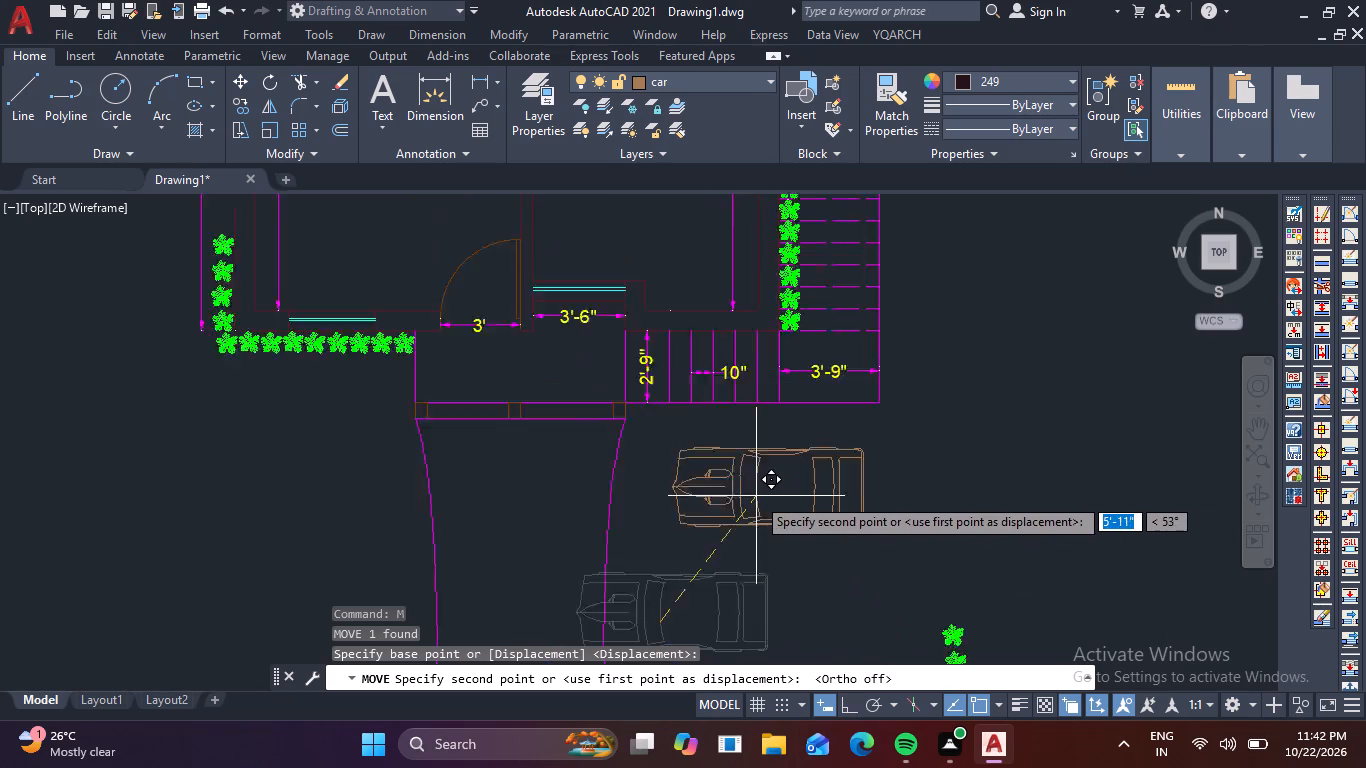
{"action": "left_click", "coordinate": [743, 462]}
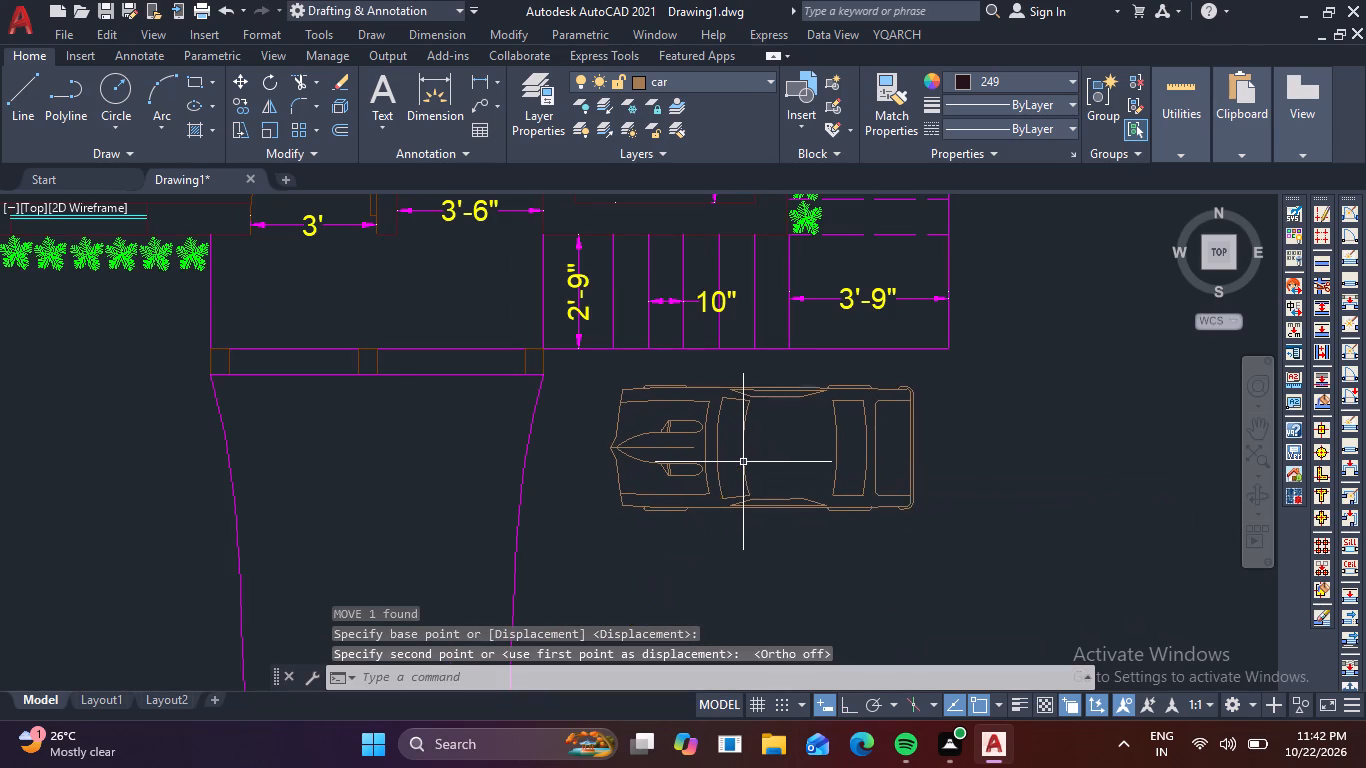
{"action": "scroll", "coordinate": [841, 479], "scroll_direction": "down", "scroll_amount": 2}
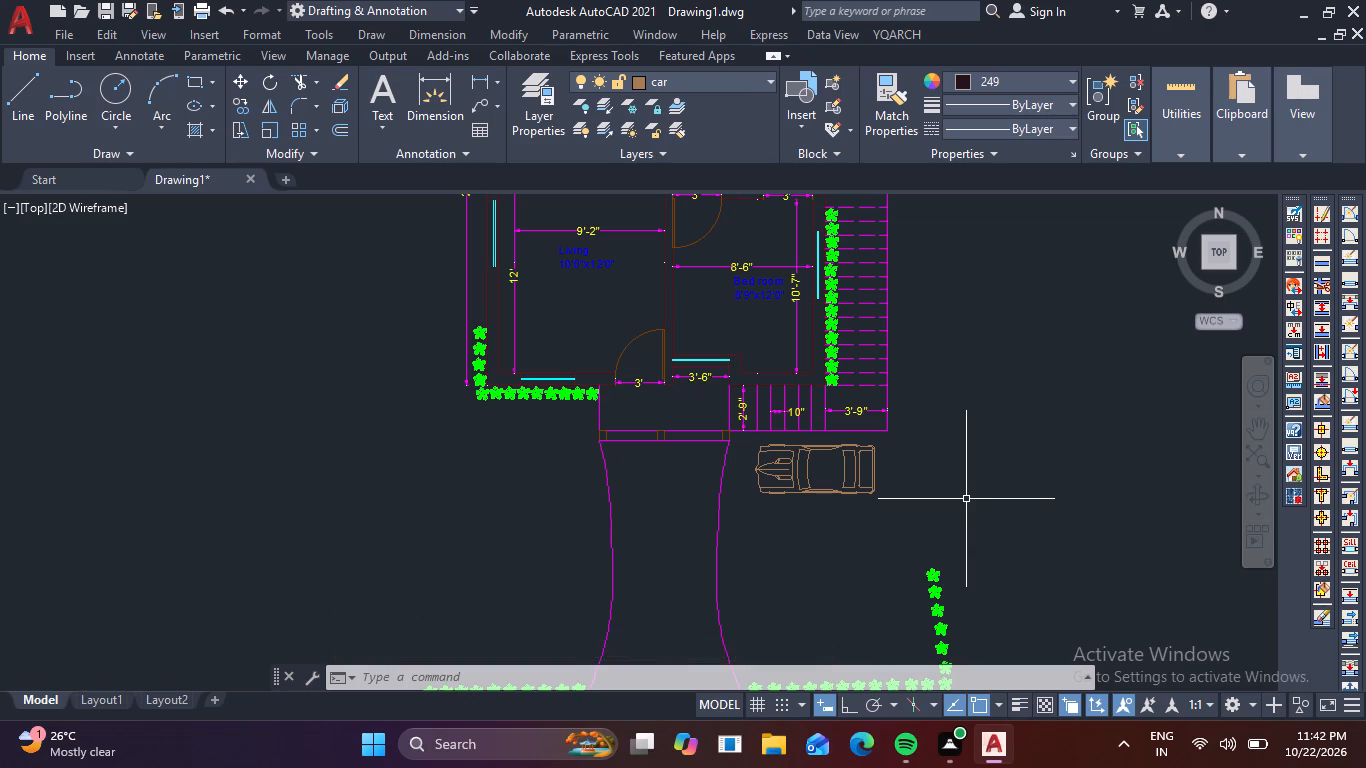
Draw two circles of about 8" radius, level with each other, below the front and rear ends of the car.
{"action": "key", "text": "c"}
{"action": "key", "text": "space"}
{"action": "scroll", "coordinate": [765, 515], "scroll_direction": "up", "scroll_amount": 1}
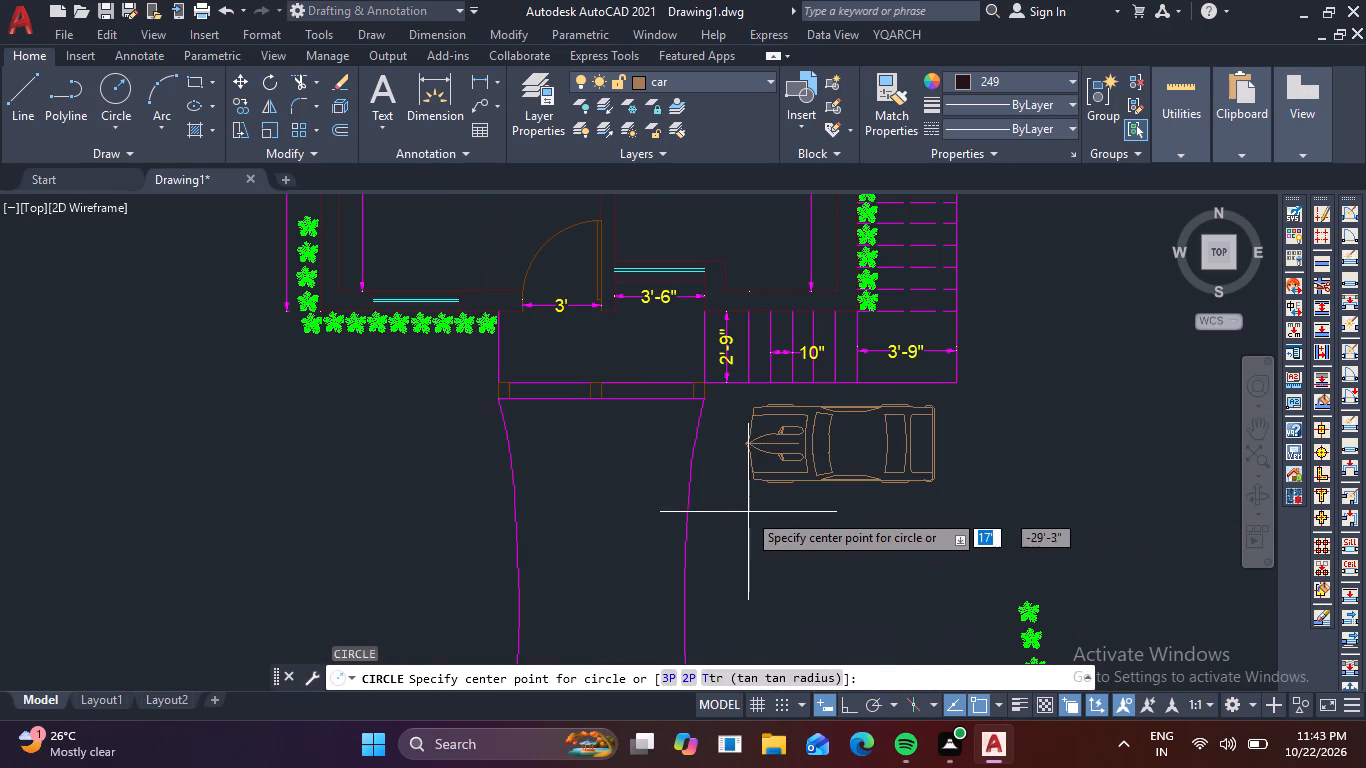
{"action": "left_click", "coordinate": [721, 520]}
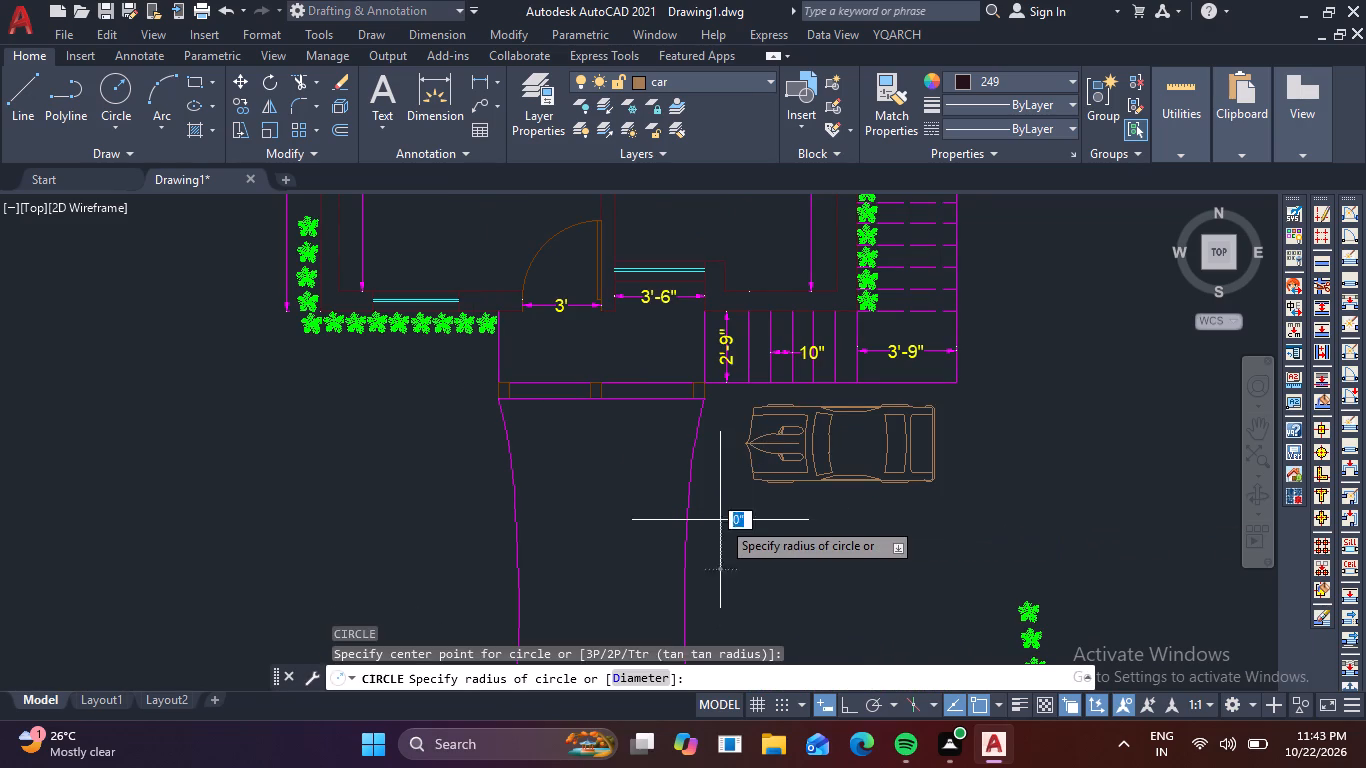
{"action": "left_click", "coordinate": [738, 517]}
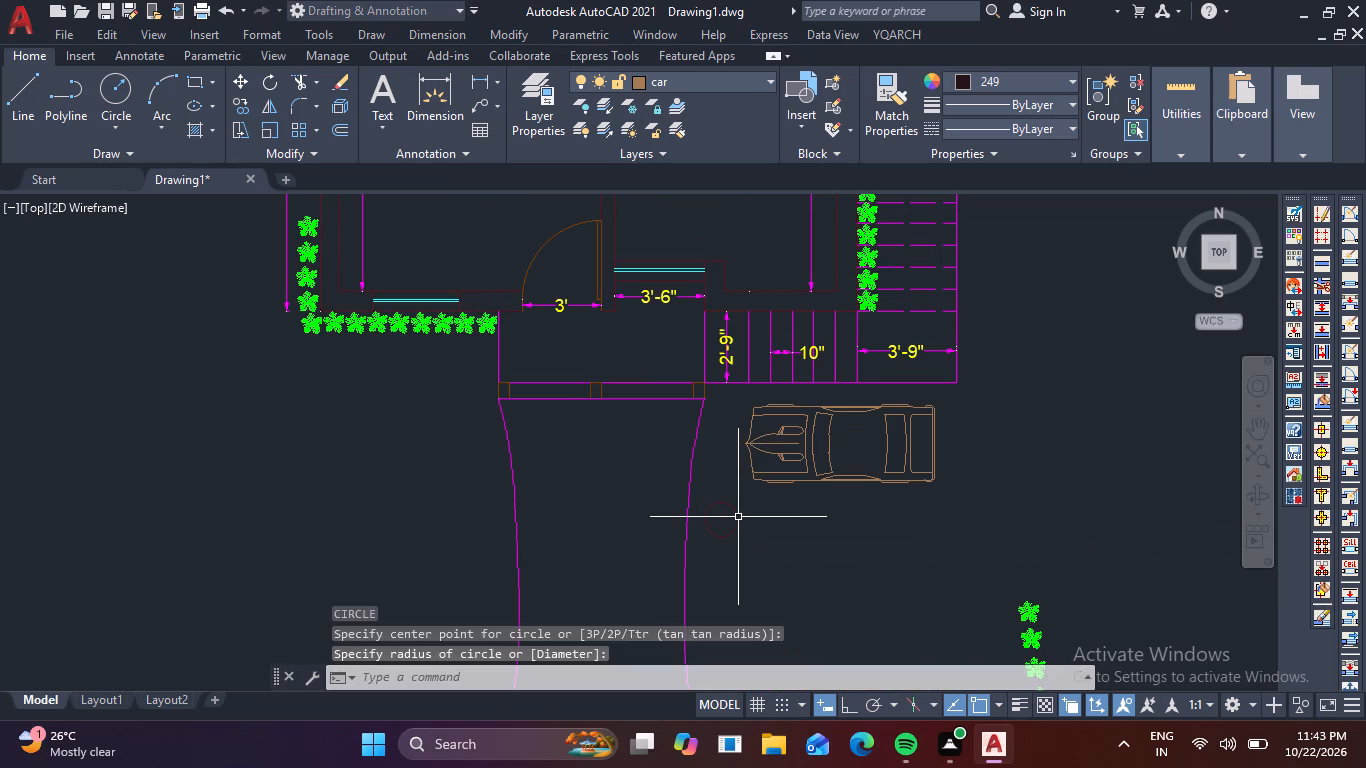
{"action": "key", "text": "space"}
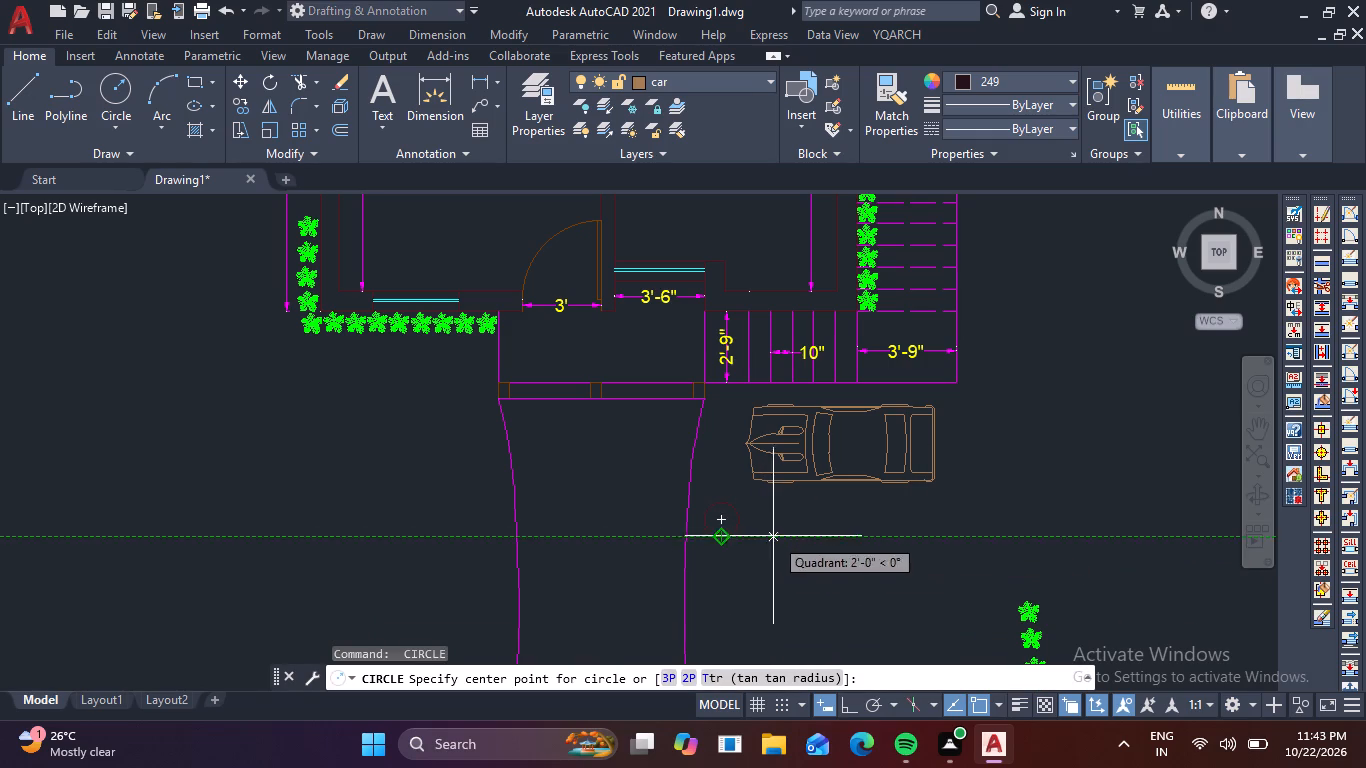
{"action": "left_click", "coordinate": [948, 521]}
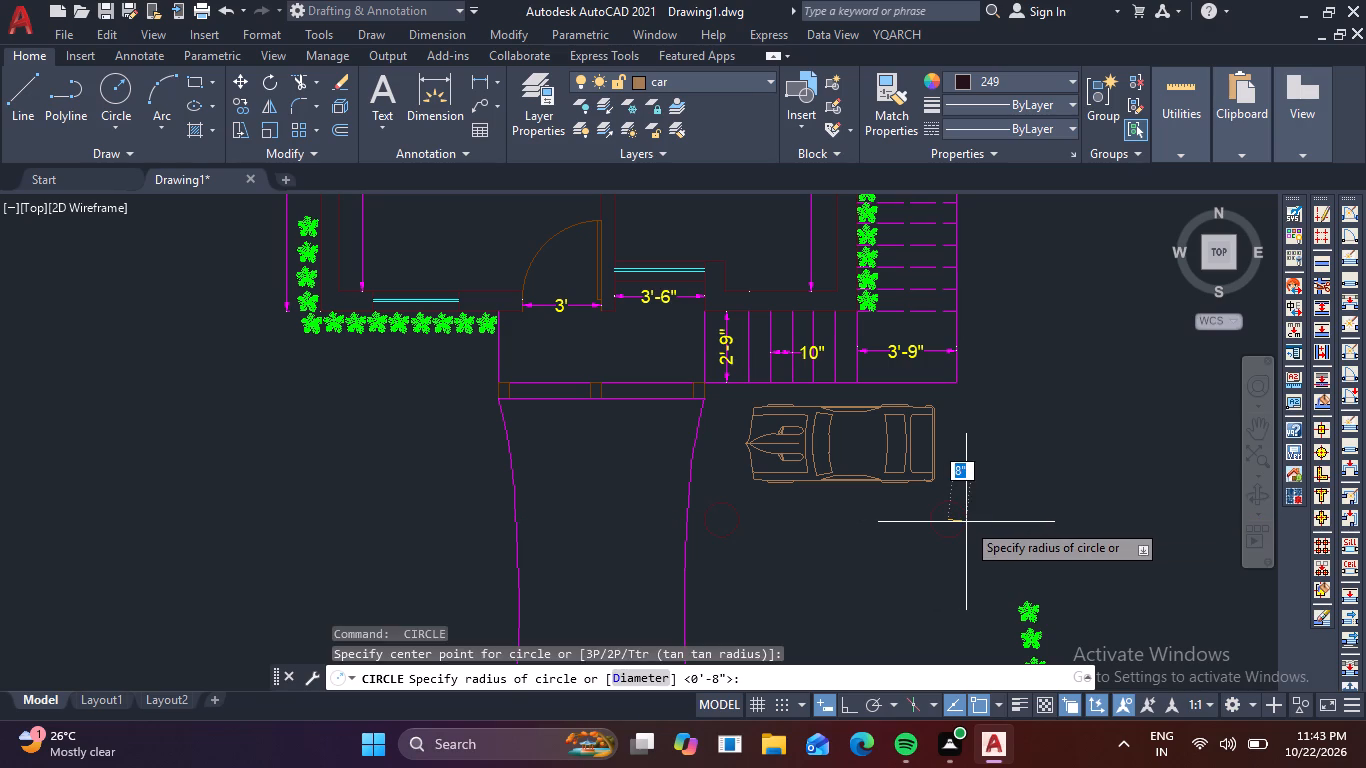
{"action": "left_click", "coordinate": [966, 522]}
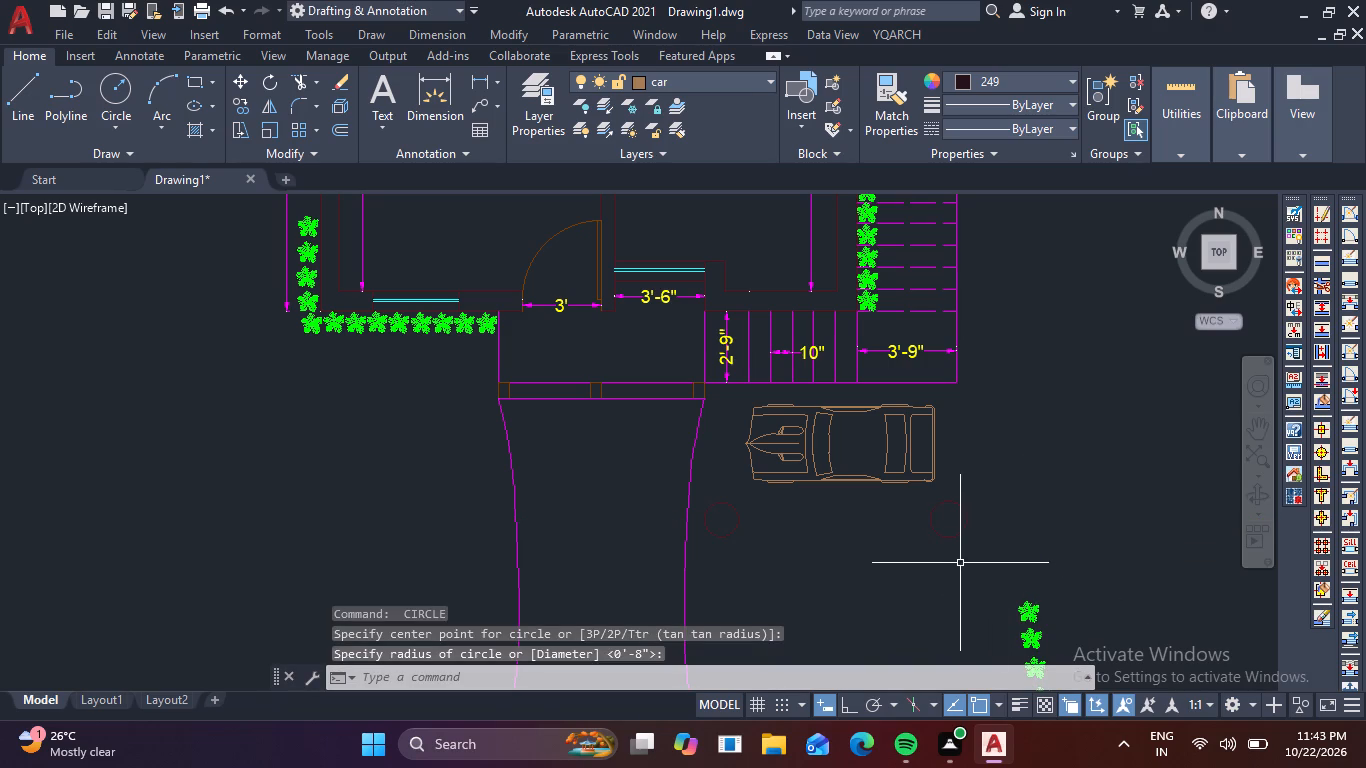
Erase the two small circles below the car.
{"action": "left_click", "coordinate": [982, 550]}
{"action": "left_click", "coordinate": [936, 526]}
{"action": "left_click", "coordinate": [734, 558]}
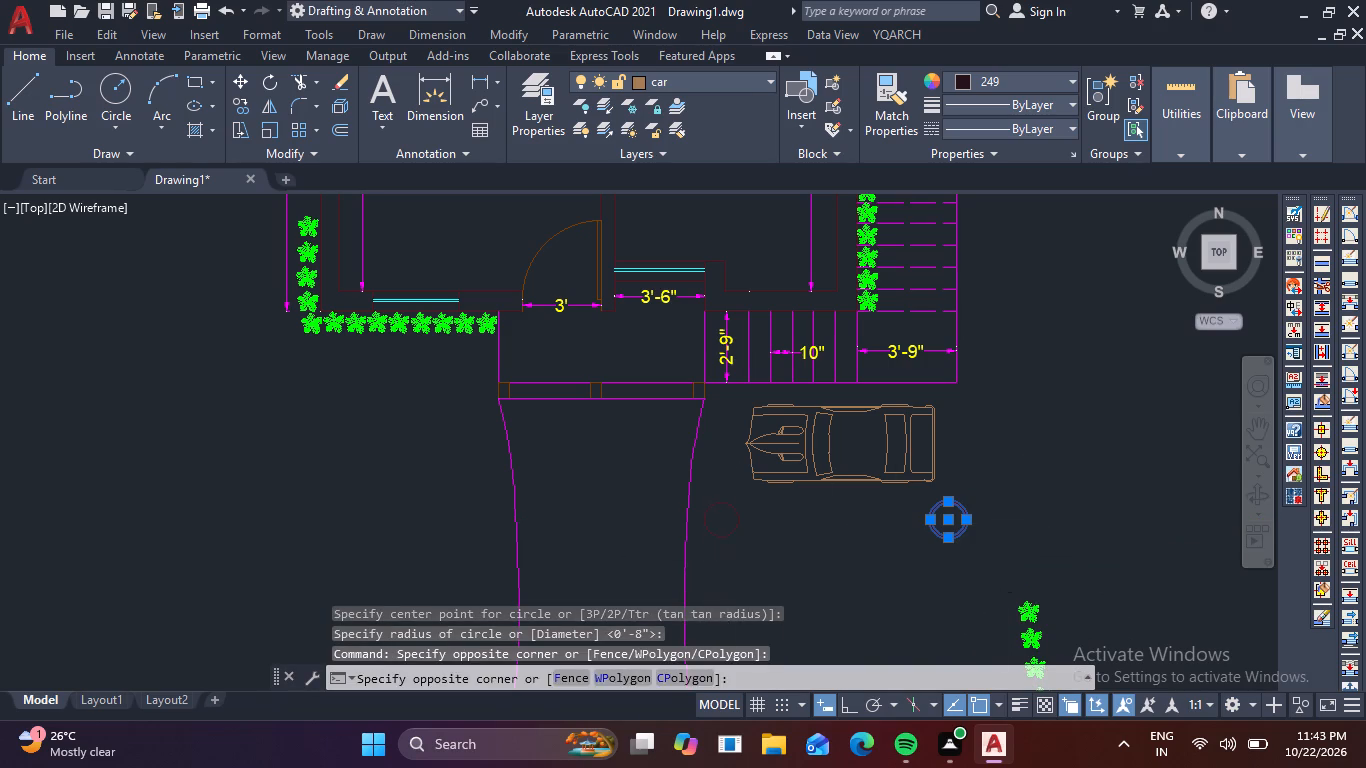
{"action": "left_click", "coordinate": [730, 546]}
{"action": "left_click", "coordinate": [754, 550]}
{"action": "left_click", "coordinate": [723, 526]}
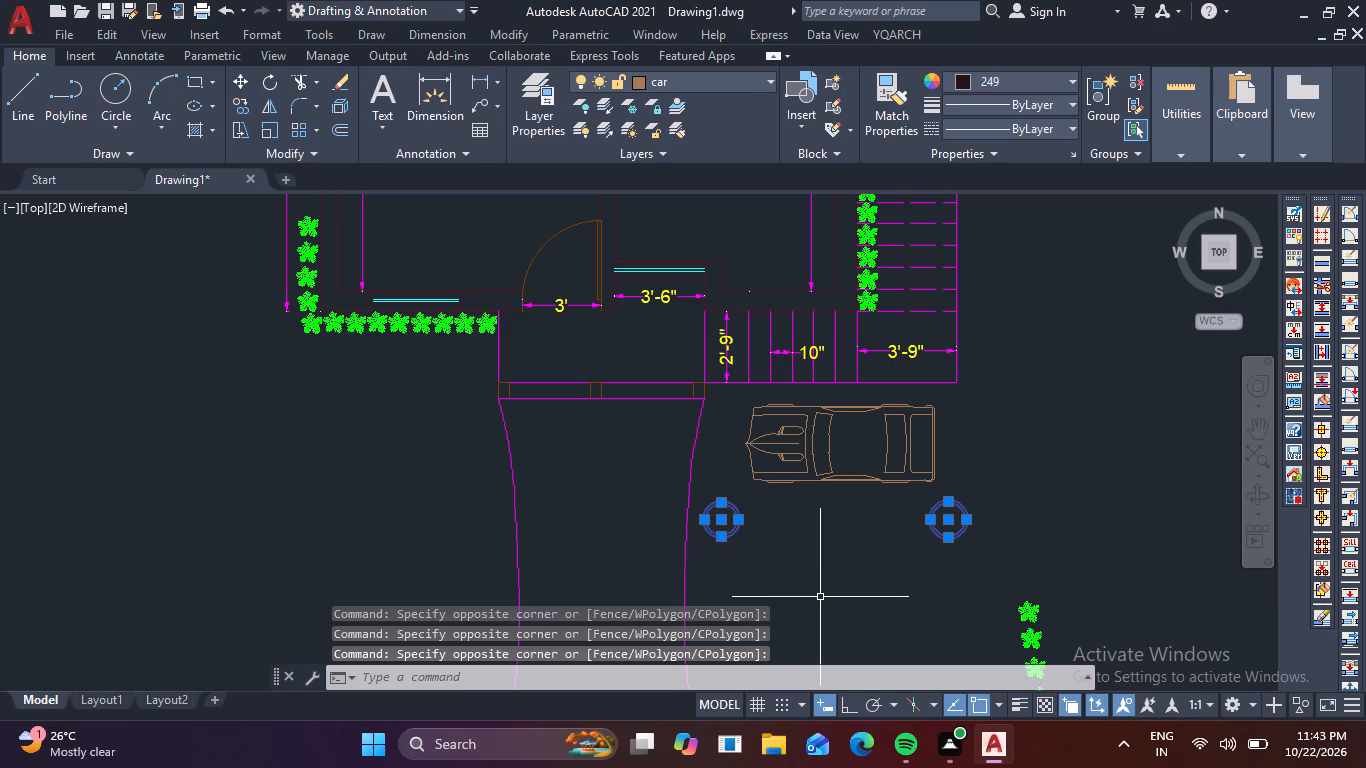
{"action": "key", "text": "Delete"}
Examine the overall floor plan, from the kitchen and toilet area down to the entrance path, hedges and car.
{"action": "scroll", "coordinate": [835, 580], "scroll_direction": "down", "scroll_amount": 2}
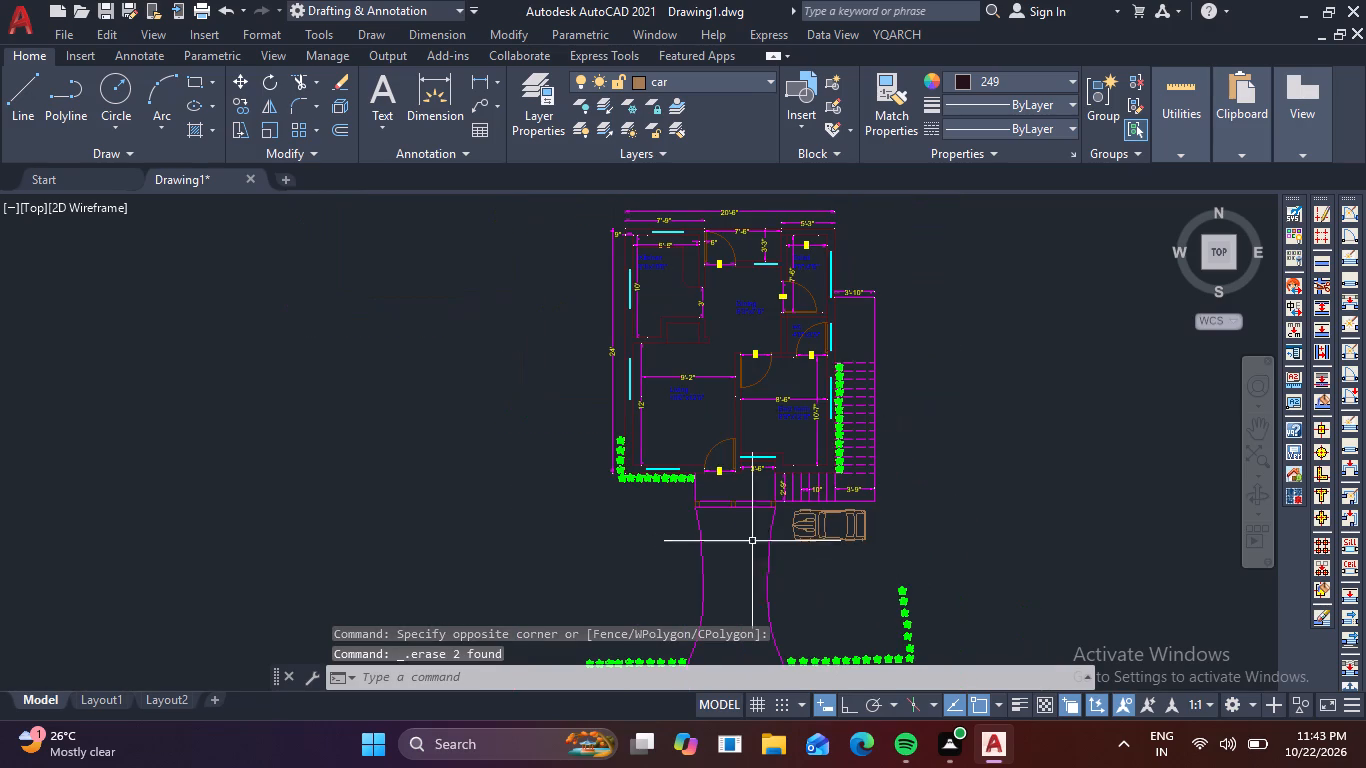
{"action": "middle_click_drag", "start_coordinate": [609, 523], "coordinate": [646, 570]}
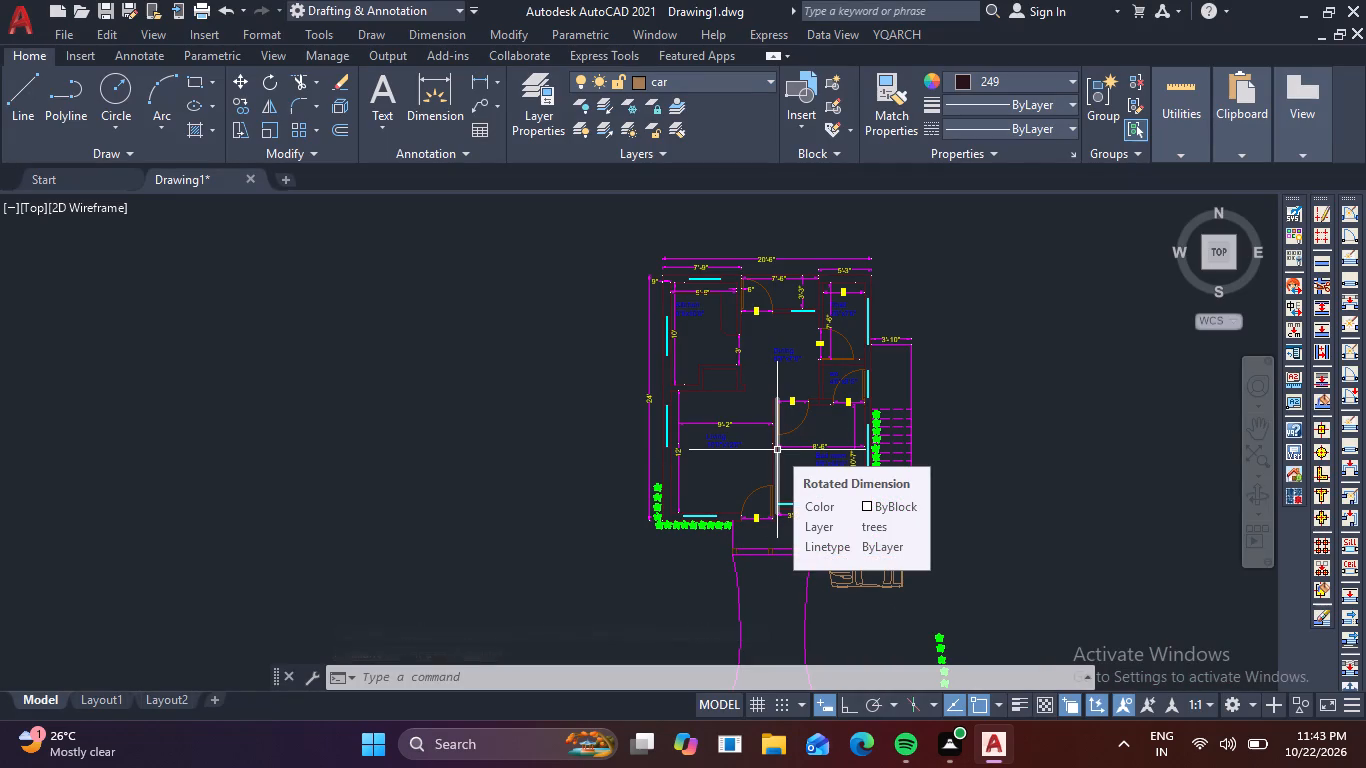
{"action": "scroll", "coordinate": [849, 487], "scroll_direction": "down", "scroll_amount": 1}
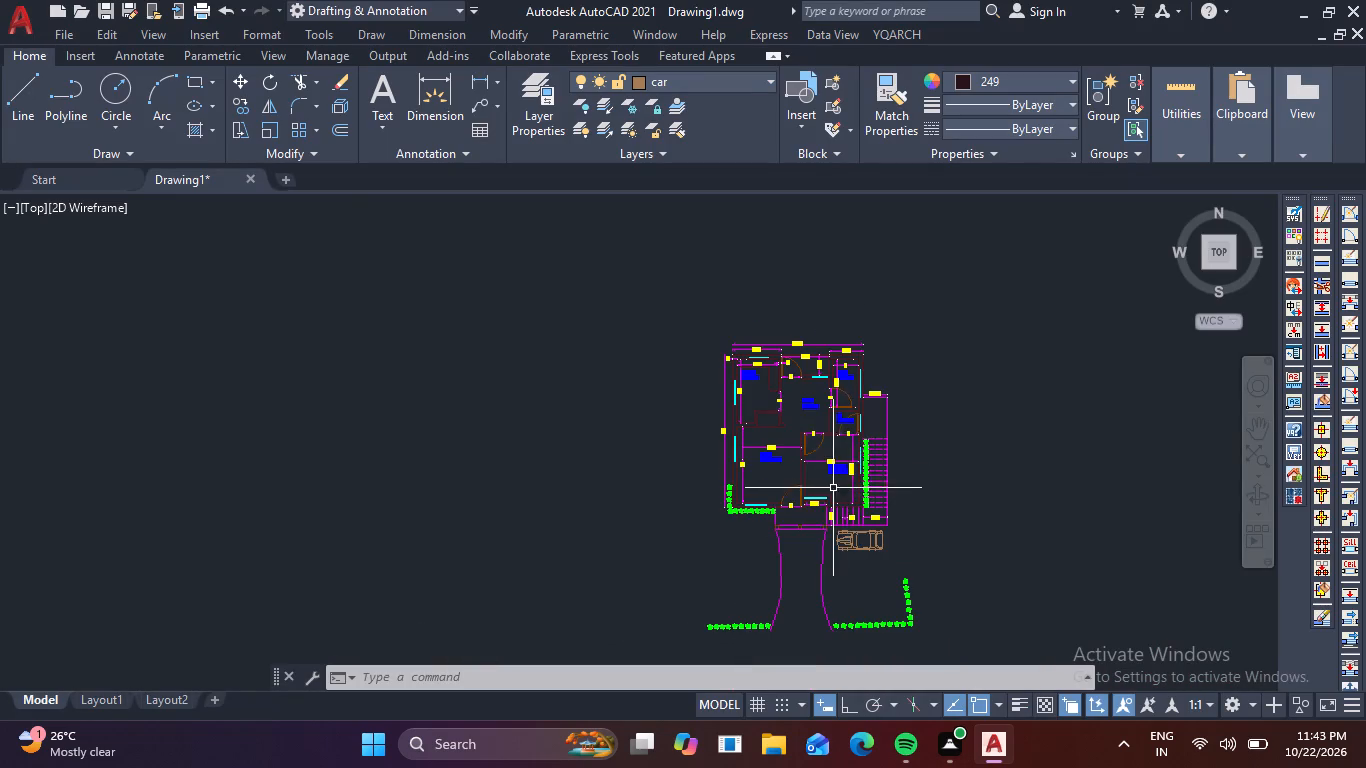
{"action": "middle_click_drag", "start_coordinate": [800, 451], "coordinate": [630, 435]}
{"action": "scroll", "coordinate": [610, 402], "scroll_direction": "up", "scroll_amount": 2}
{"action": "scroll", "coordinate": [721, 253], "scroll_direction": "up", "scroll_amount": 1}
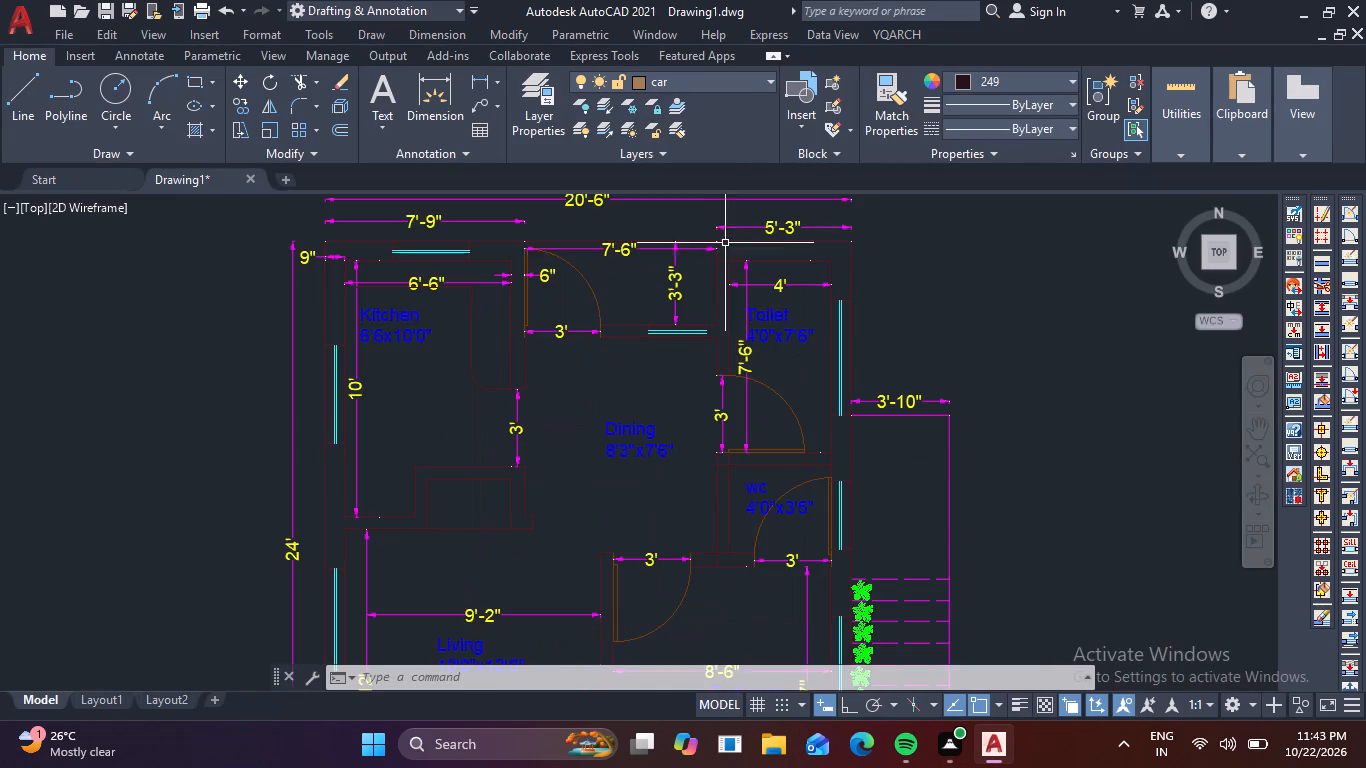
{"action": "scroll", "coordinate": [755, 246], "scroll_direction": "down", "scroll_amount": 1}
{"action": "scroll", "coordinate": [824, 336], "scroll_direction": "down", "scroll_amount": 1}
{"action": "middle_click_drag", "start_coordinate": [826, 506], "coordinate": [824, 433]}
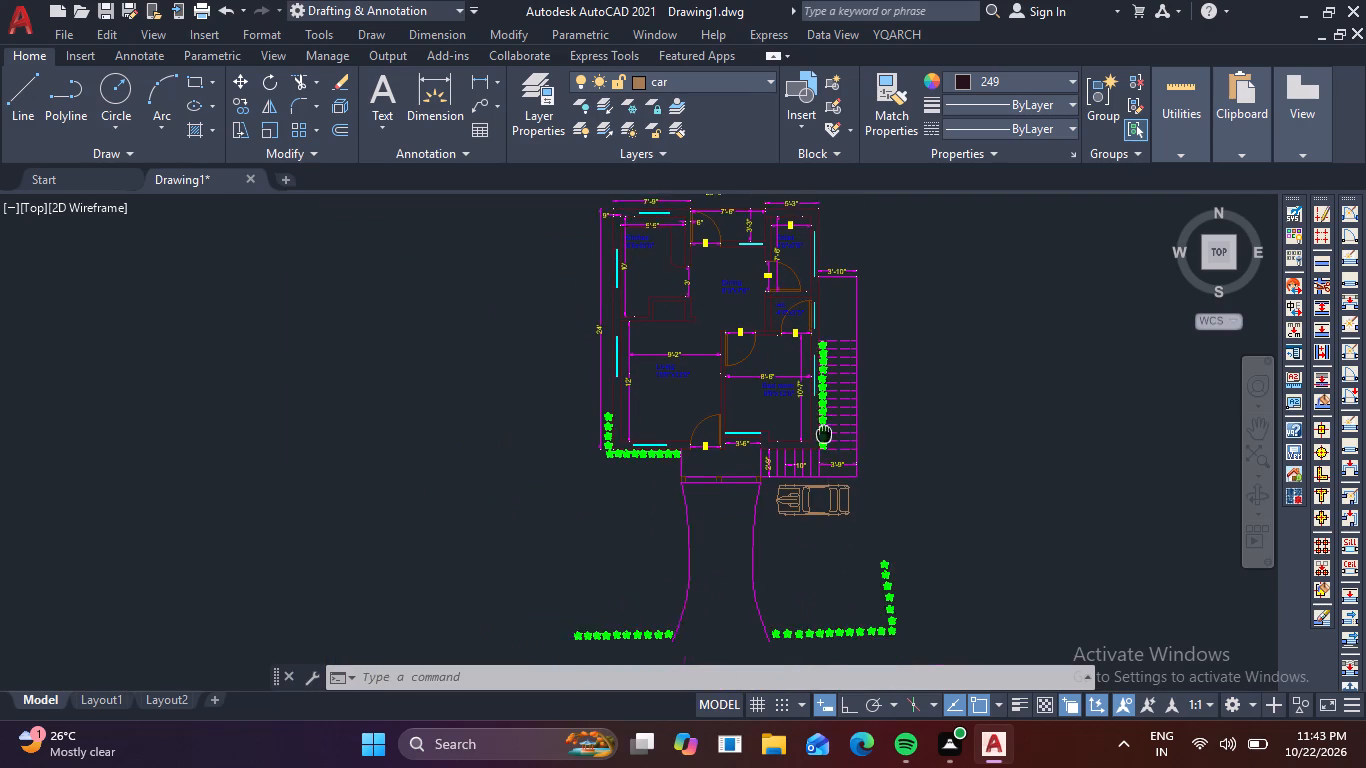
{"action": "middle_click_drag", "start_coordinate": [824, 433], "coordinate": [813, 409]}
{"action": "middle_click", "coordinate": [811, 400]}
{"action": "scroll", "coordinate": [704, 474], "scroll_direction": "up", "scroll_amount": 1}
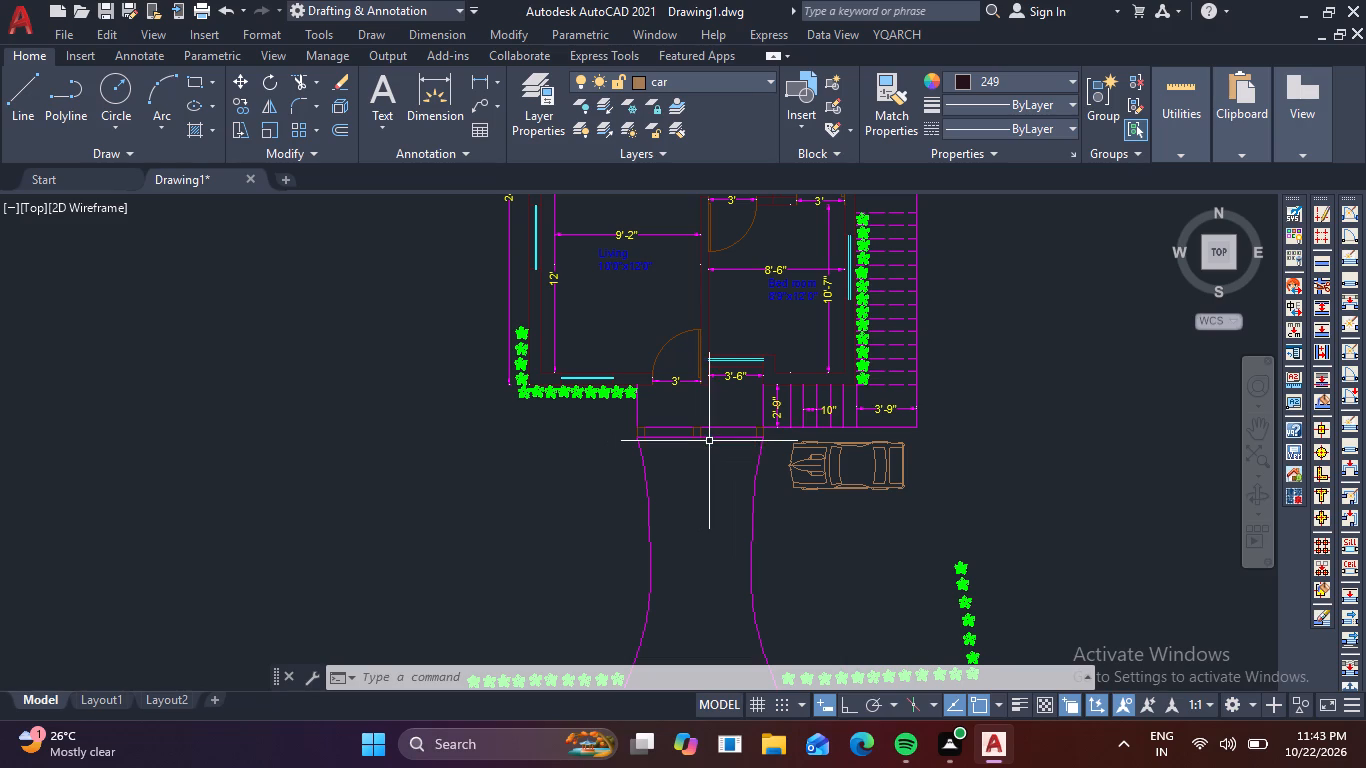
{"action": "scroll", "coordinate": [881, 399], "scroll_direction": "down", "scroll_amount": 1}
{"action": "middle_click_drag", "start_coordinate": [889, 406], "coordinate": [850, 476]}
{"action": "scroll", "coordinate": [827, 525], "scroll_direction": "up", "scroll_amount": 1}
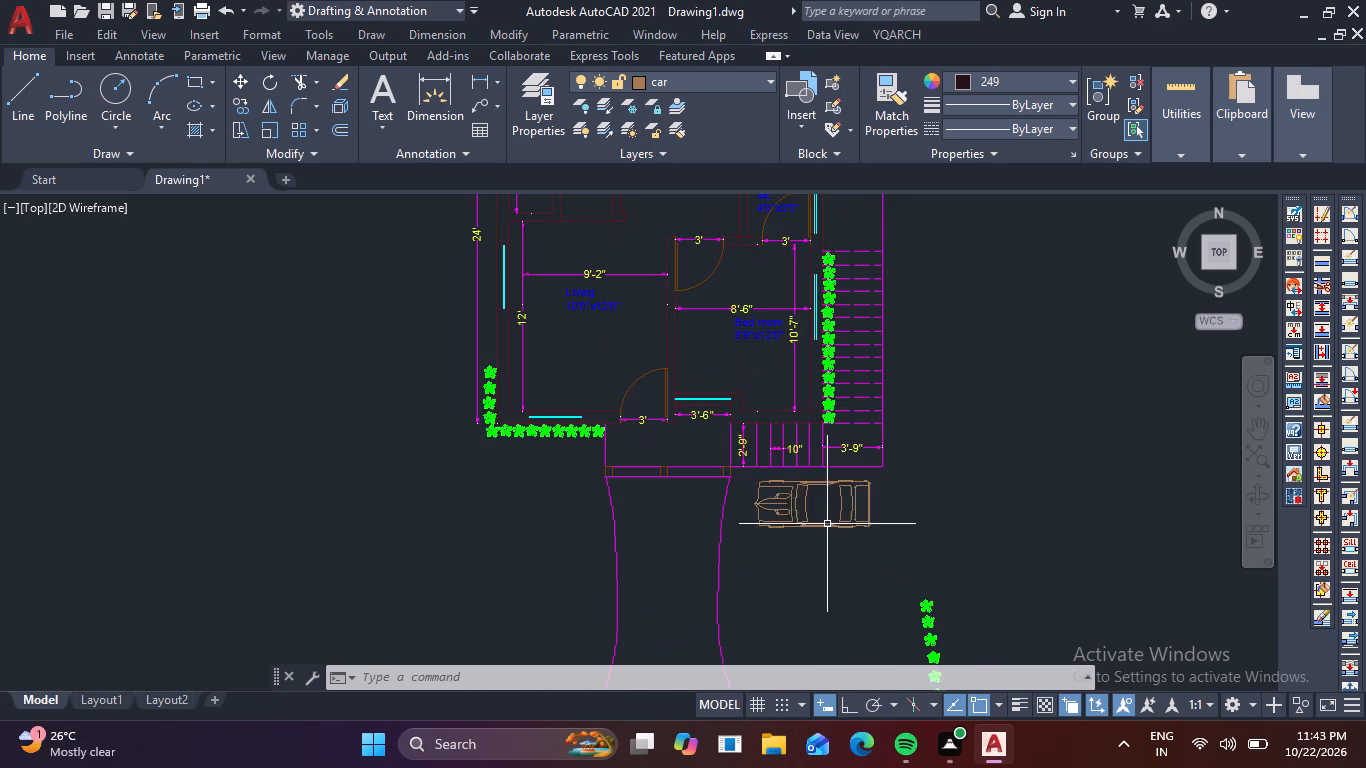
Open the library of recently used blocks for insertion.
{"action": "scroll", "coordinate": [859, 544], "scroll_direction": "down", "scroll_amount": 1}
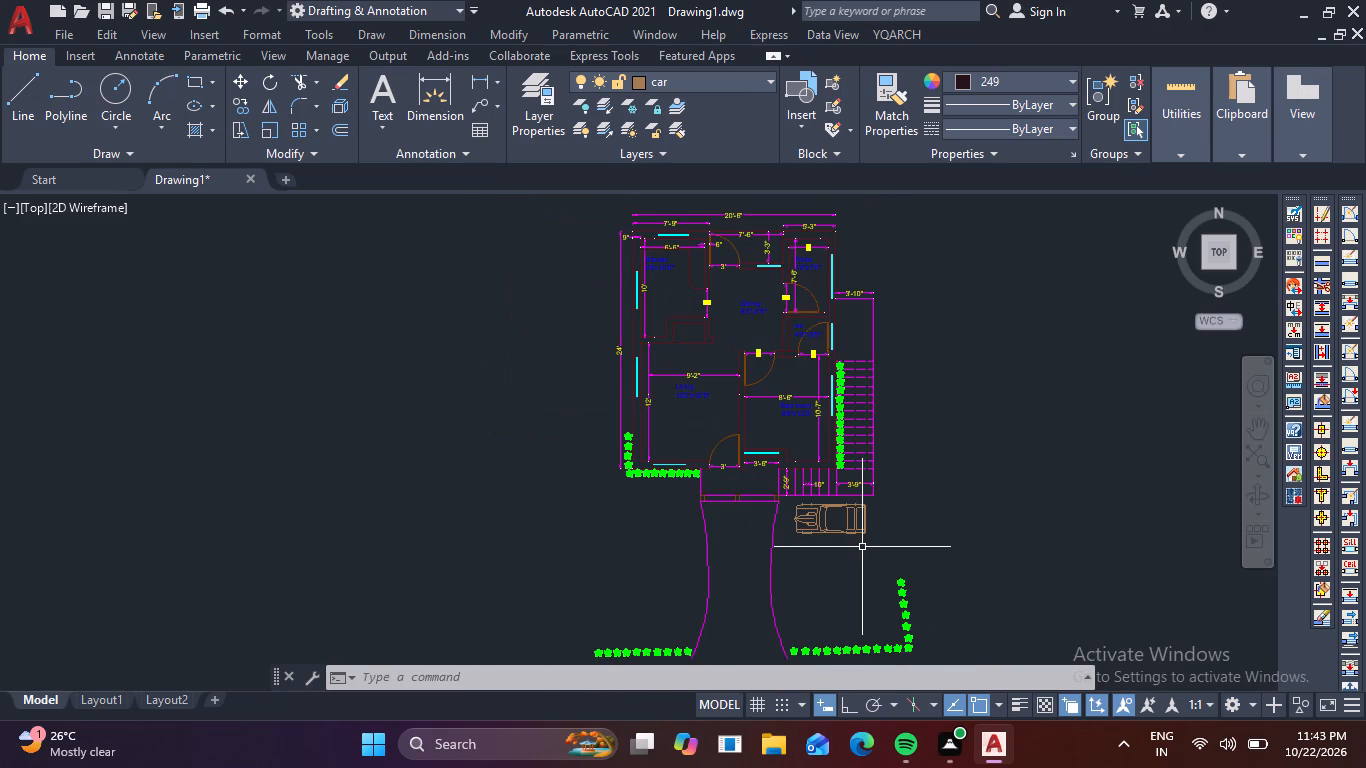
{"action": "left_click", "coordinate": [862, 547]}
{"action": "type", "text": "i"}
{"action": "key", "text": "space"}
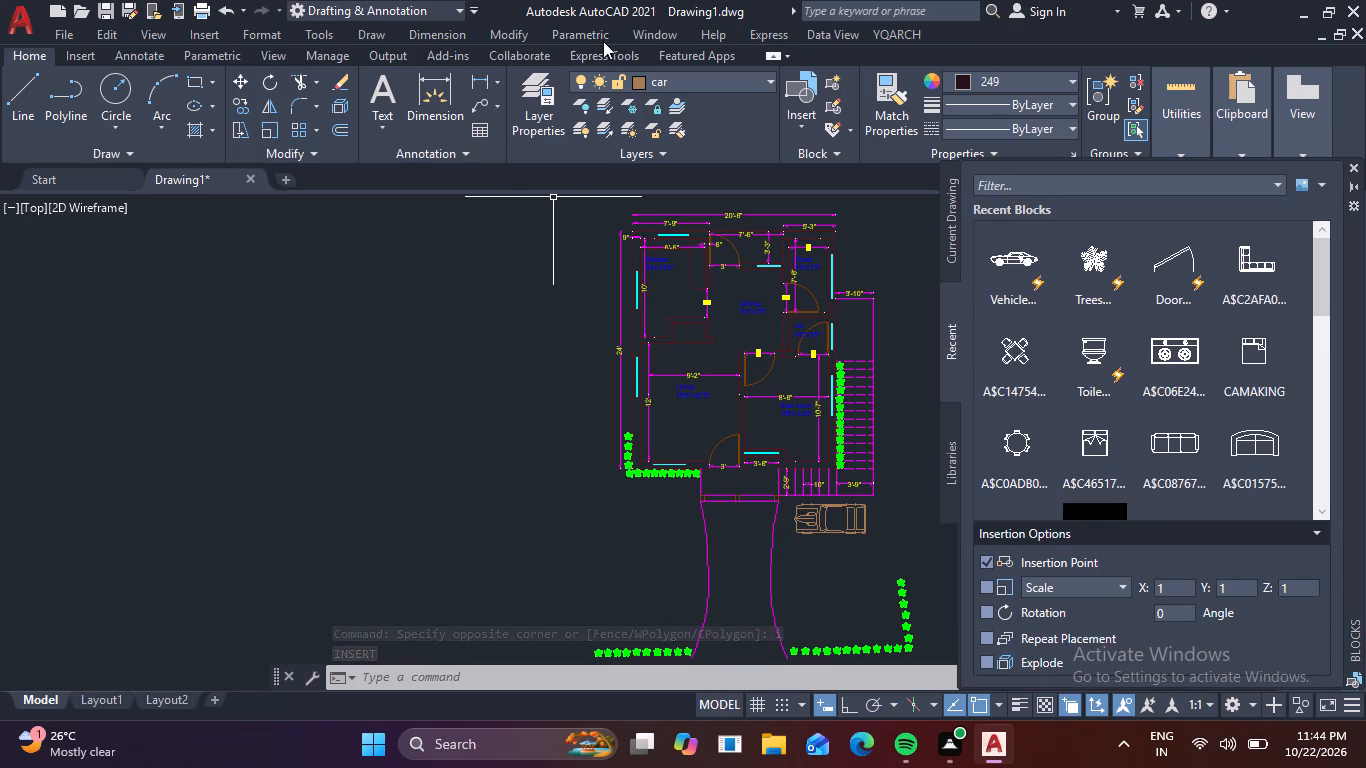
Make Defpoints the current layer in the layer manager.
{"action": "left_click", "coordinate": [547, 83]}
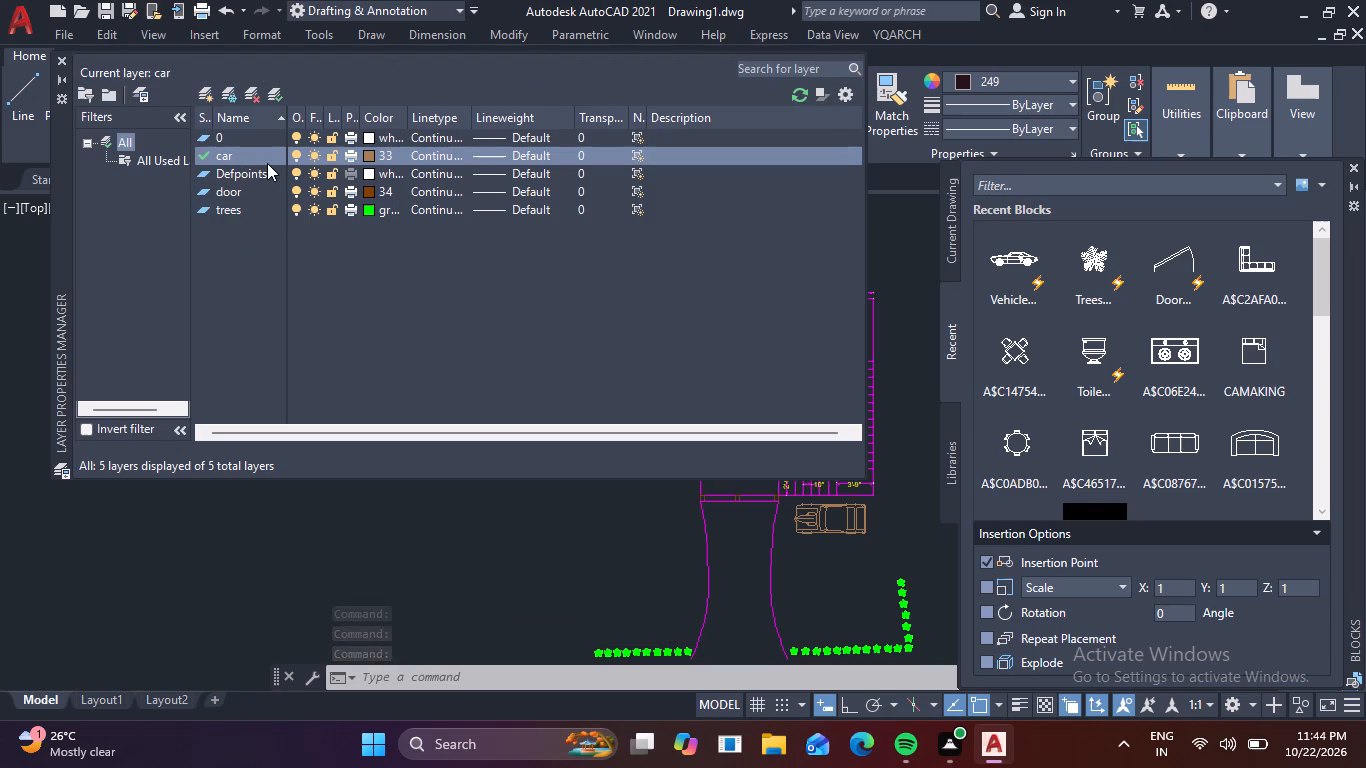
{"action": "left_click", "coordinate": [268, 174]}
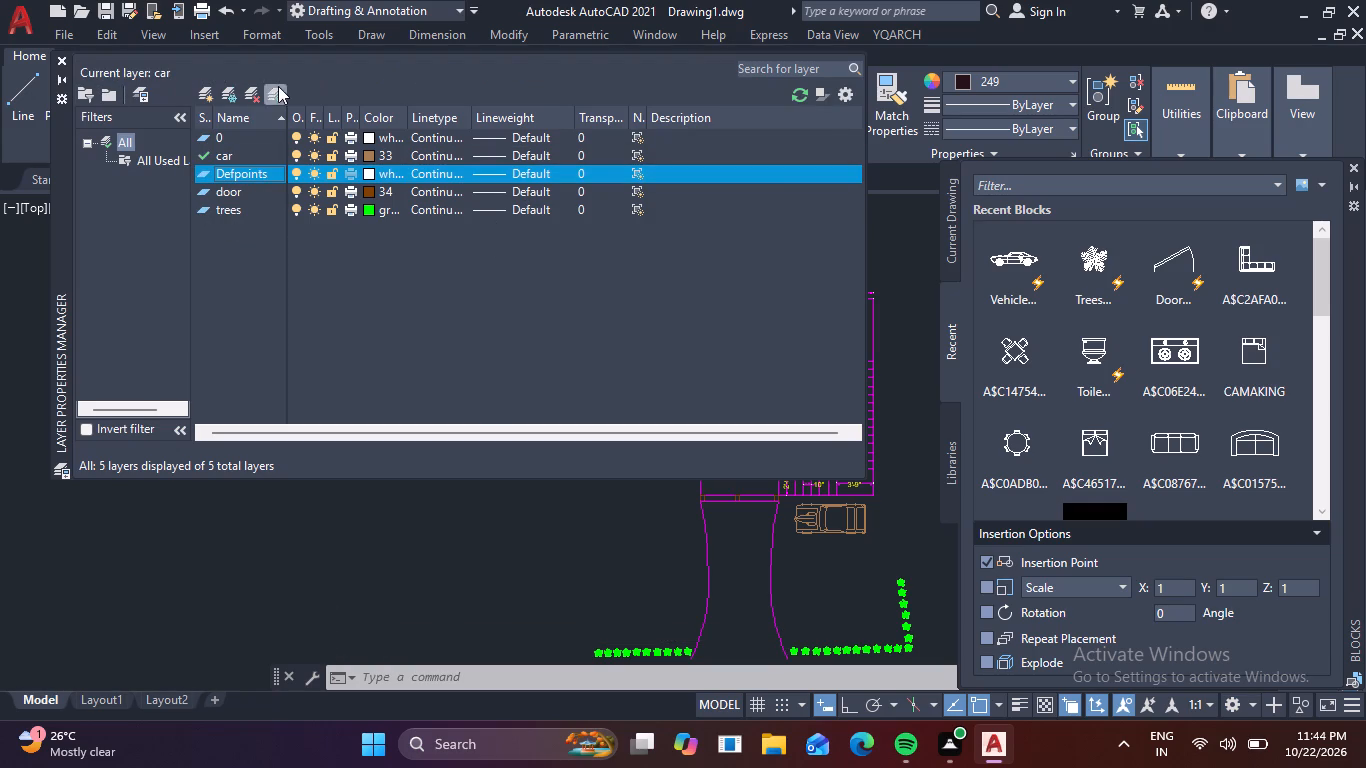
{"action": "left_click", "coordinate": [279, 87]}
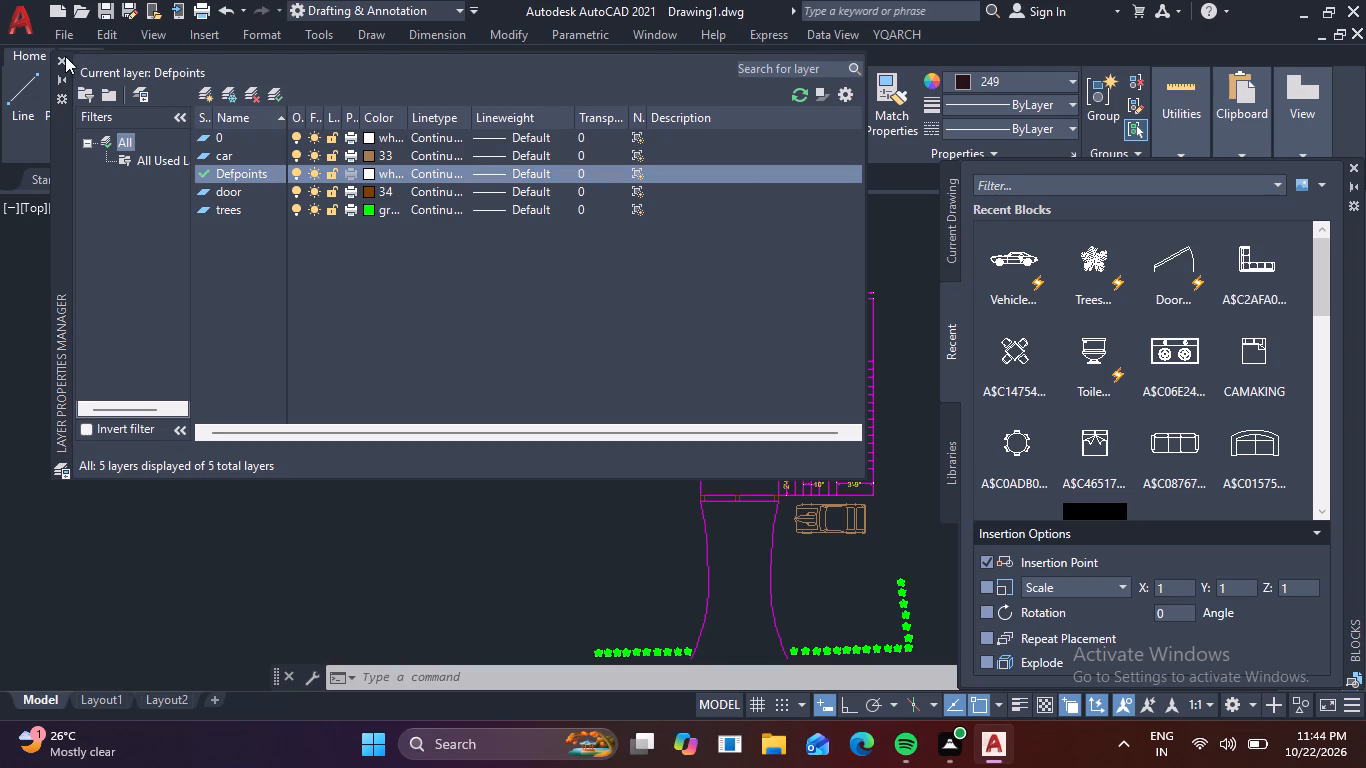
{"action": "left_click", "coordinate": [63, 59]}
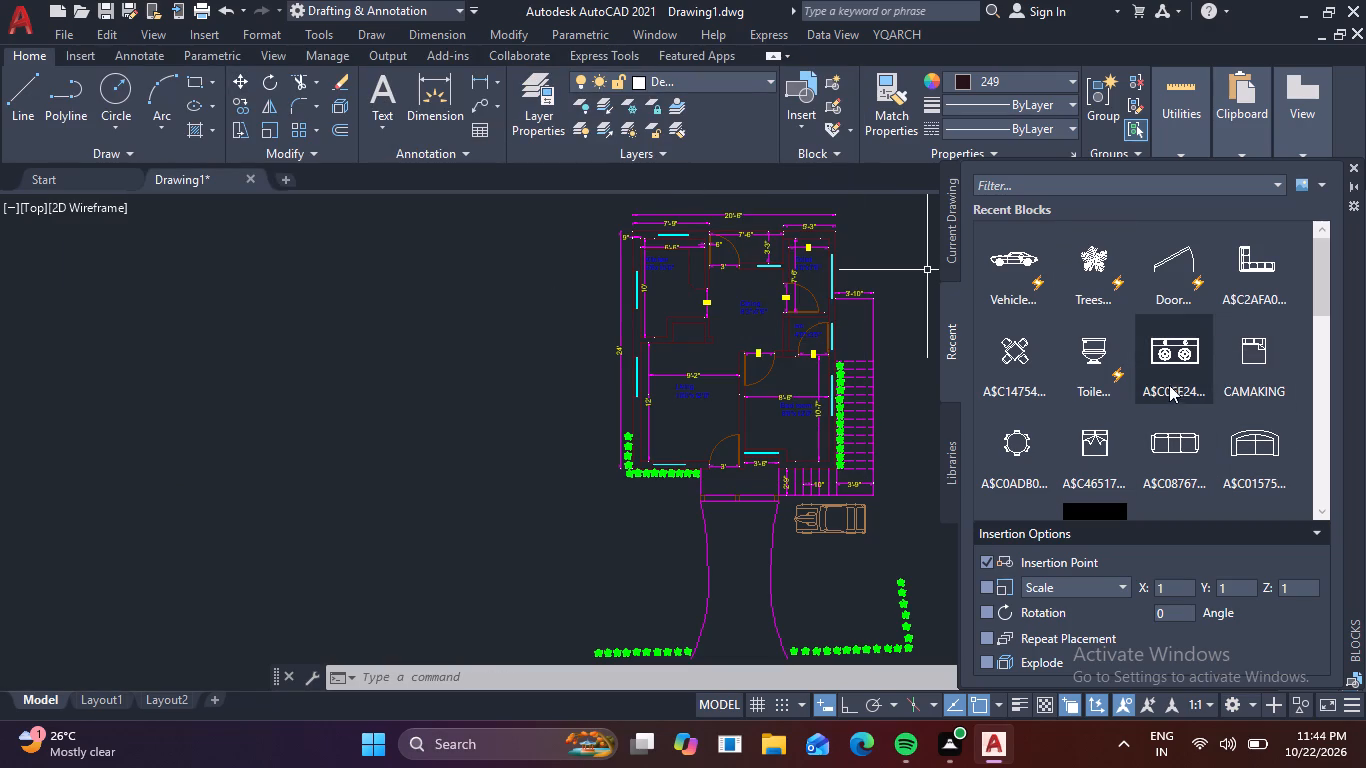
Insert the double bed block with two pillows, A$C16434..., in the empty space west of the floor plan.
{"action": "scroll", "coordinate": [1247, 350], "scroll_direction": "down", "scroll_amount": 5}
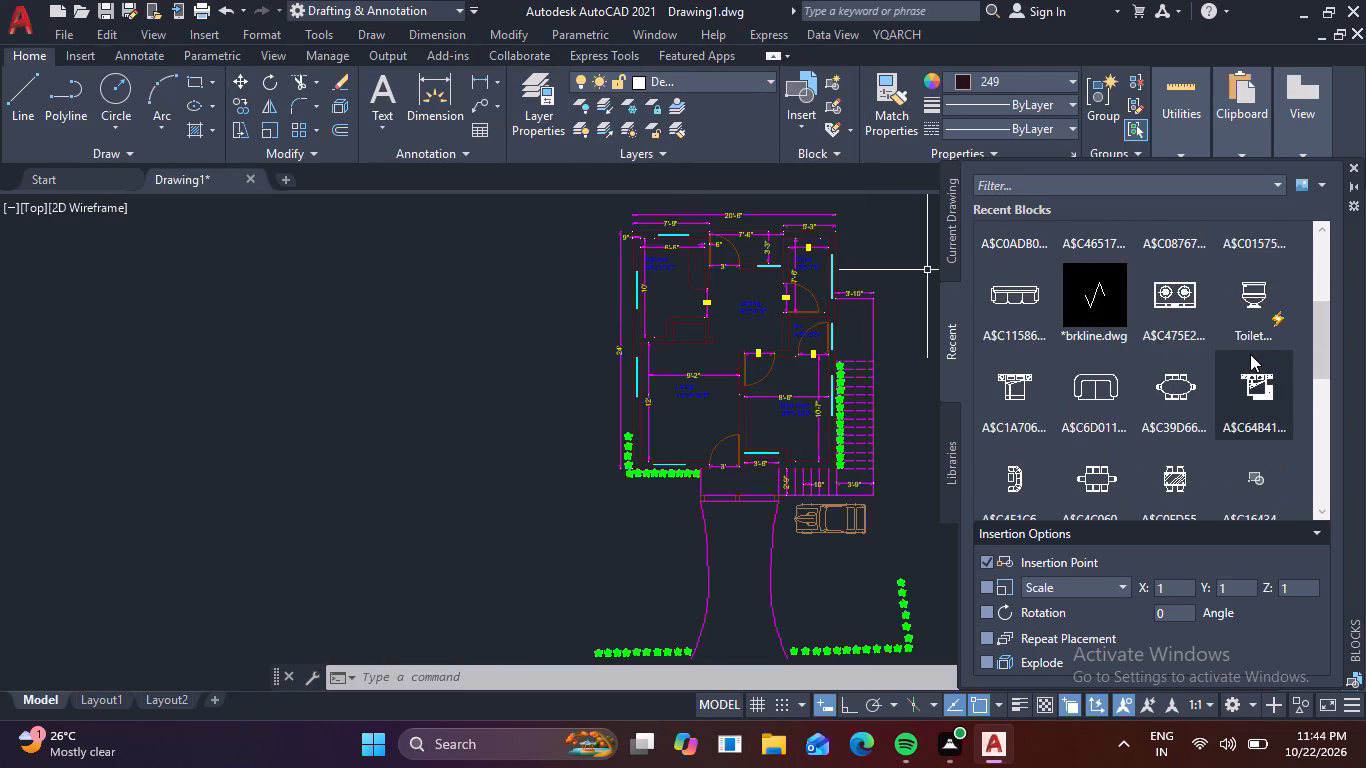
{"action": "scroll", "coordinate": [1253, 355], "scroll_direction": "up", "scroll_amount": 2}
{"action": "scroll", "coordinate": [1131, 347], "scroll_direction": "down", "scroll_amount": 1}
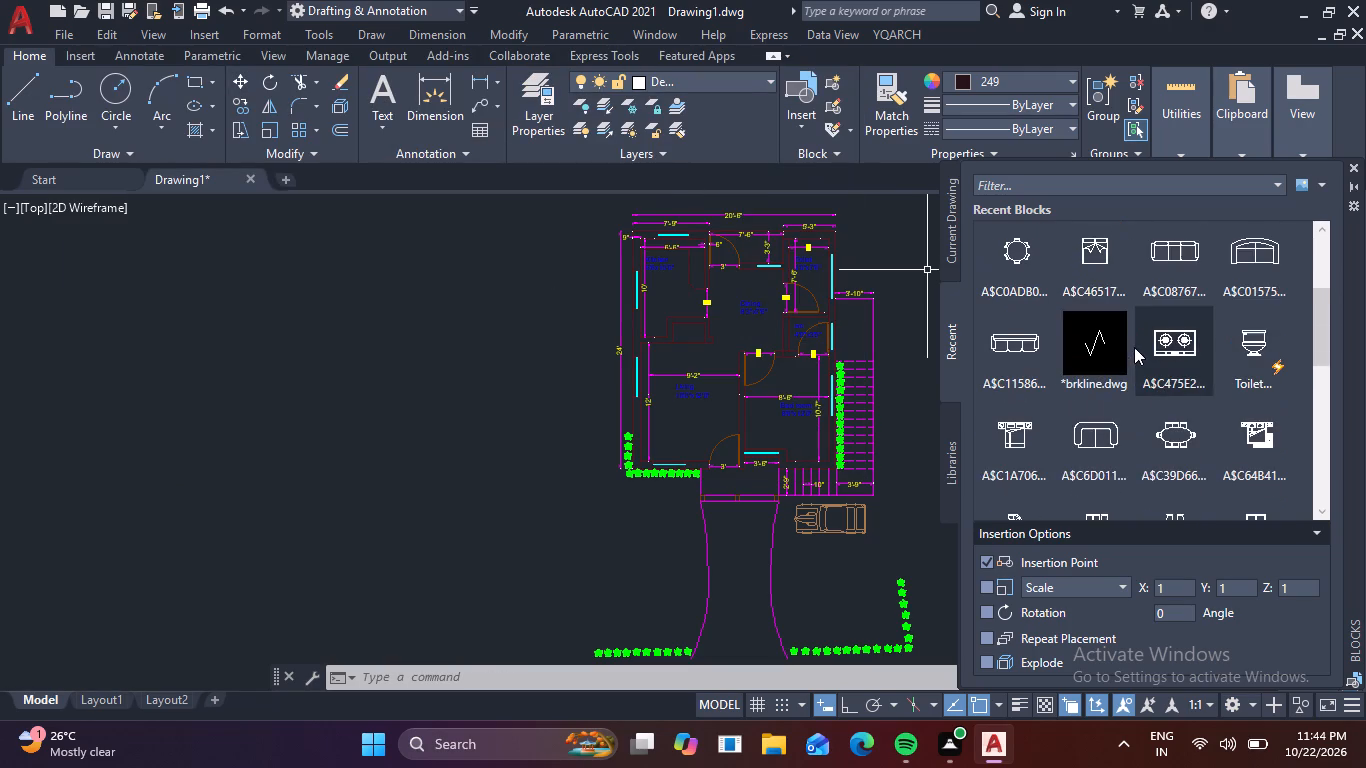
{"action": "scroll", "coordinate": [1134, 347], "scroll_direction": "down", "scroll_amount": 2}
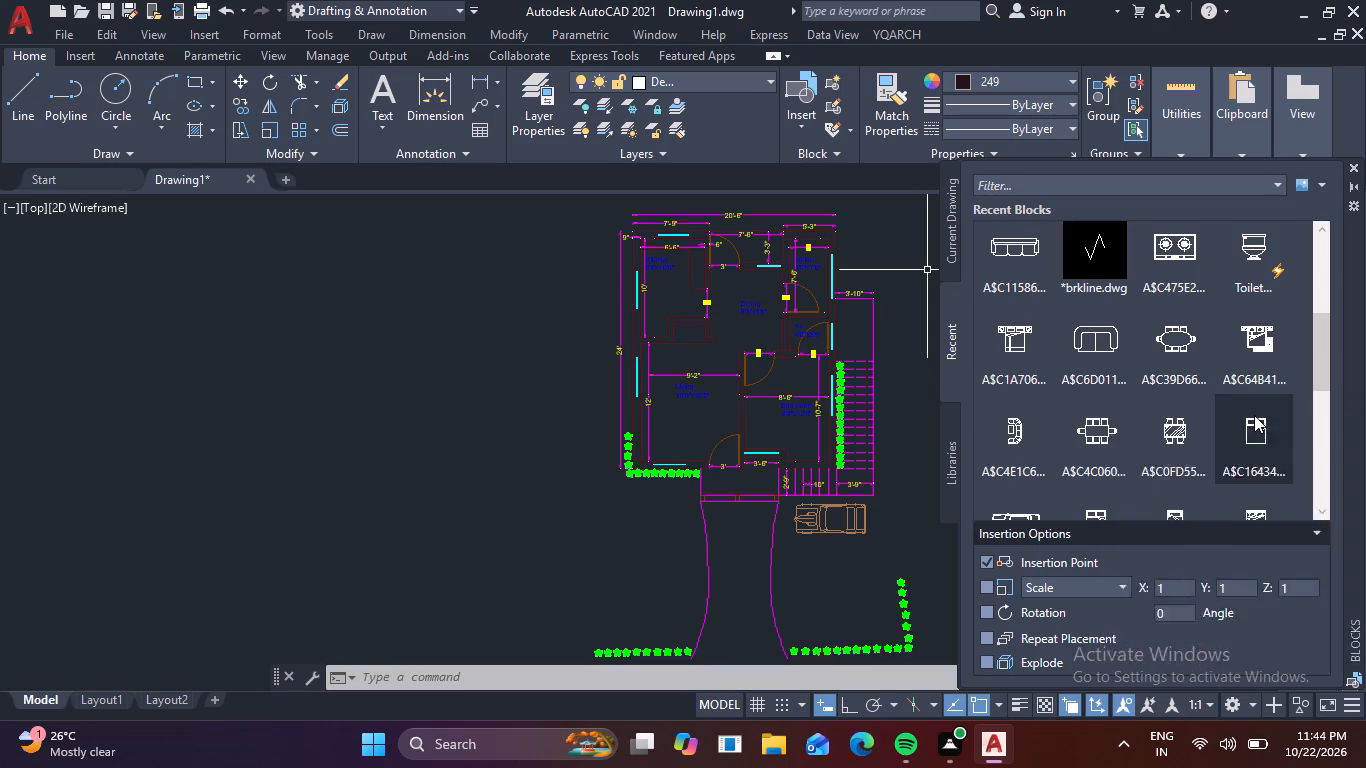
{"action": "left_click_drag", "start_coordinate": [1261, 420], "coordinate": [455, 452]}
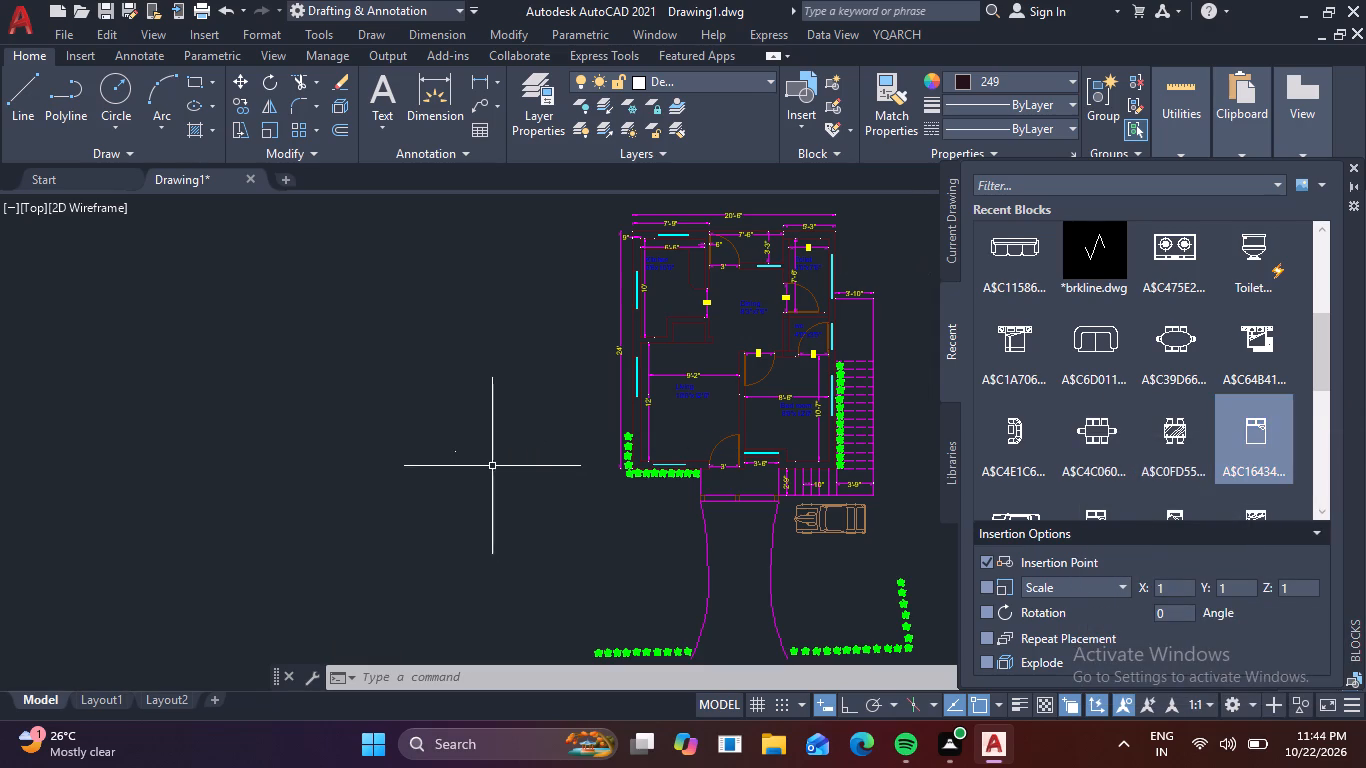
Scale the tiny inserted bed up freehand, using a base point near the bed.
{"action": "left_click_drag", "start_coordinate": [497, 470], "coordinate": [440, 452]}
{"action": "left_click", "coordinate": [376, 409]}
{"action": "type", "text": "sc"}
{"action": "key", "text": "space"}
{"action": "scroll", "coordinate": [471, 439], "scroll_direction": "up", "scroll_amount": 3}
{"action": "left_click", "coordinate": [393, 485]}
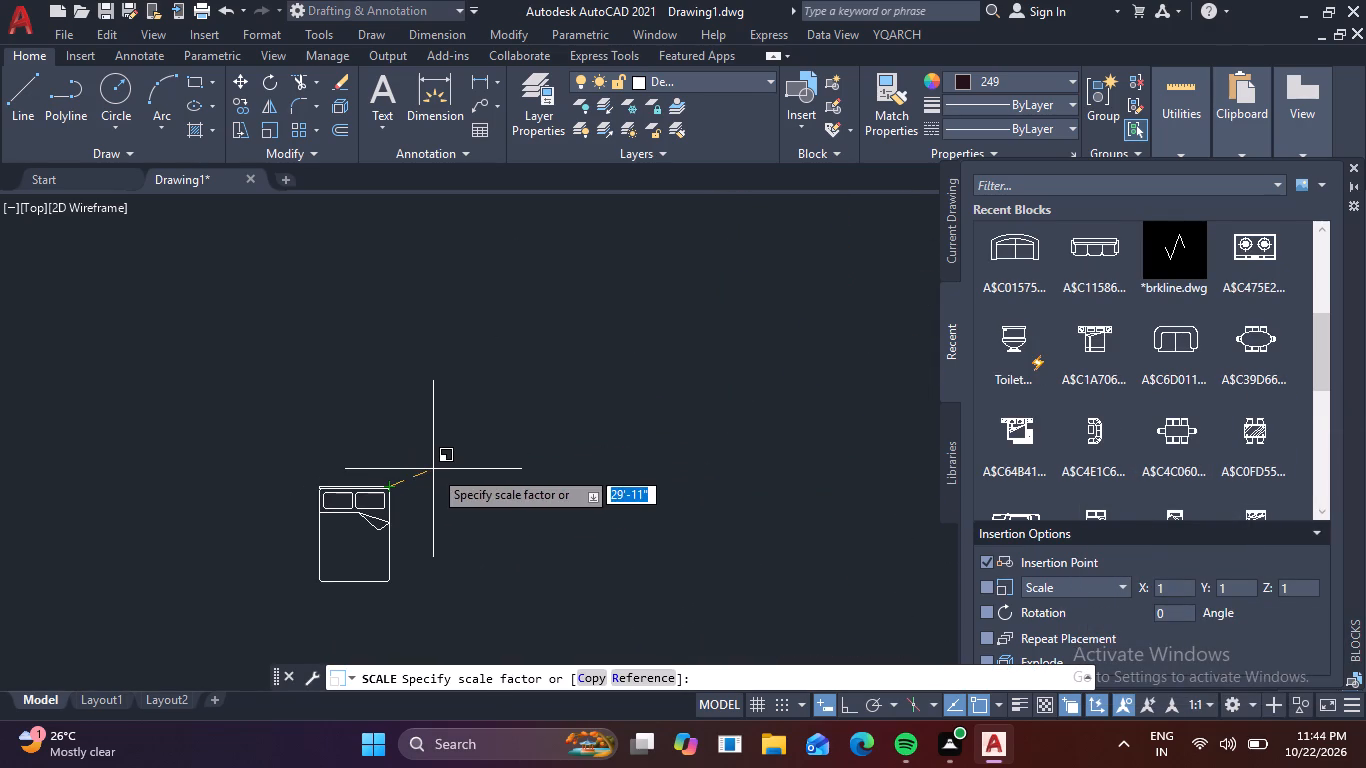
{"action": "left_click", "coordinate": [434, 469]}
Rotate the bed 180° with Ortho on, about its upper corner, so the pillows face south.
{"action": "left_click_drag", "start_coordinate": [436, 519], "coordinate": [409, 504]}
{"action": "left_click", "coordinate": [354, 470]}
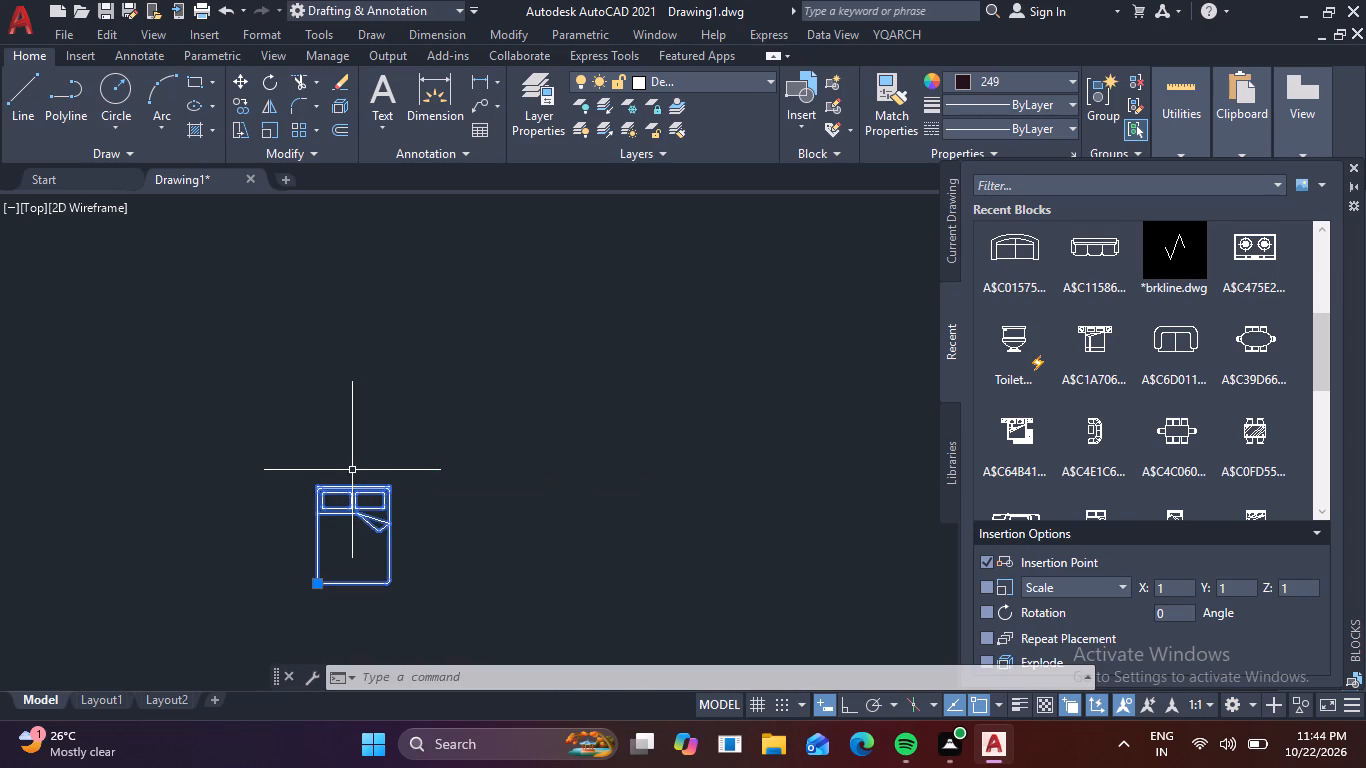
{"action": "key", "text": "r"}
{"action": "type", "text": "o"}
{"action": "key", "text": "space"}
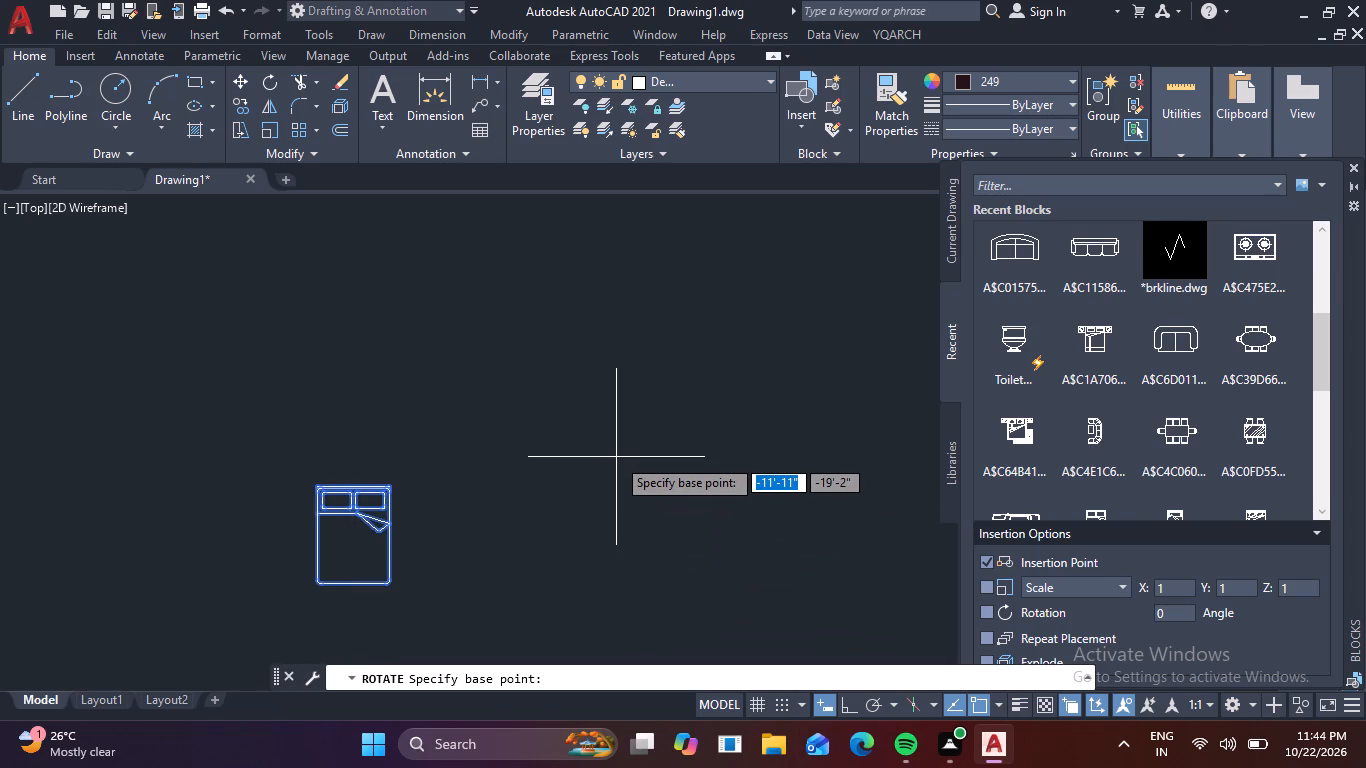
{"action": "key", "text": "F8"}
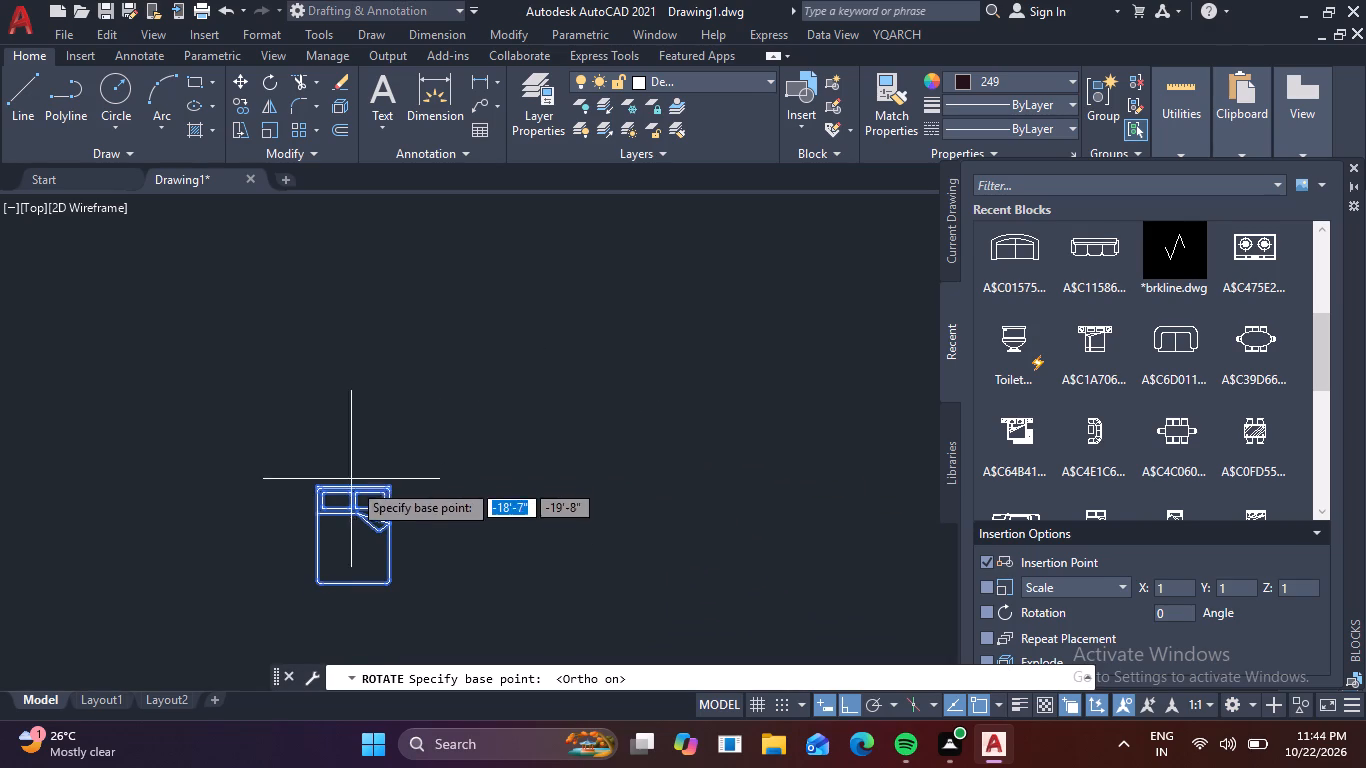
{"action": "left_click", "coordinate": [385, 484]}
{"action": "left_click", "coordinate": [280, 537]}
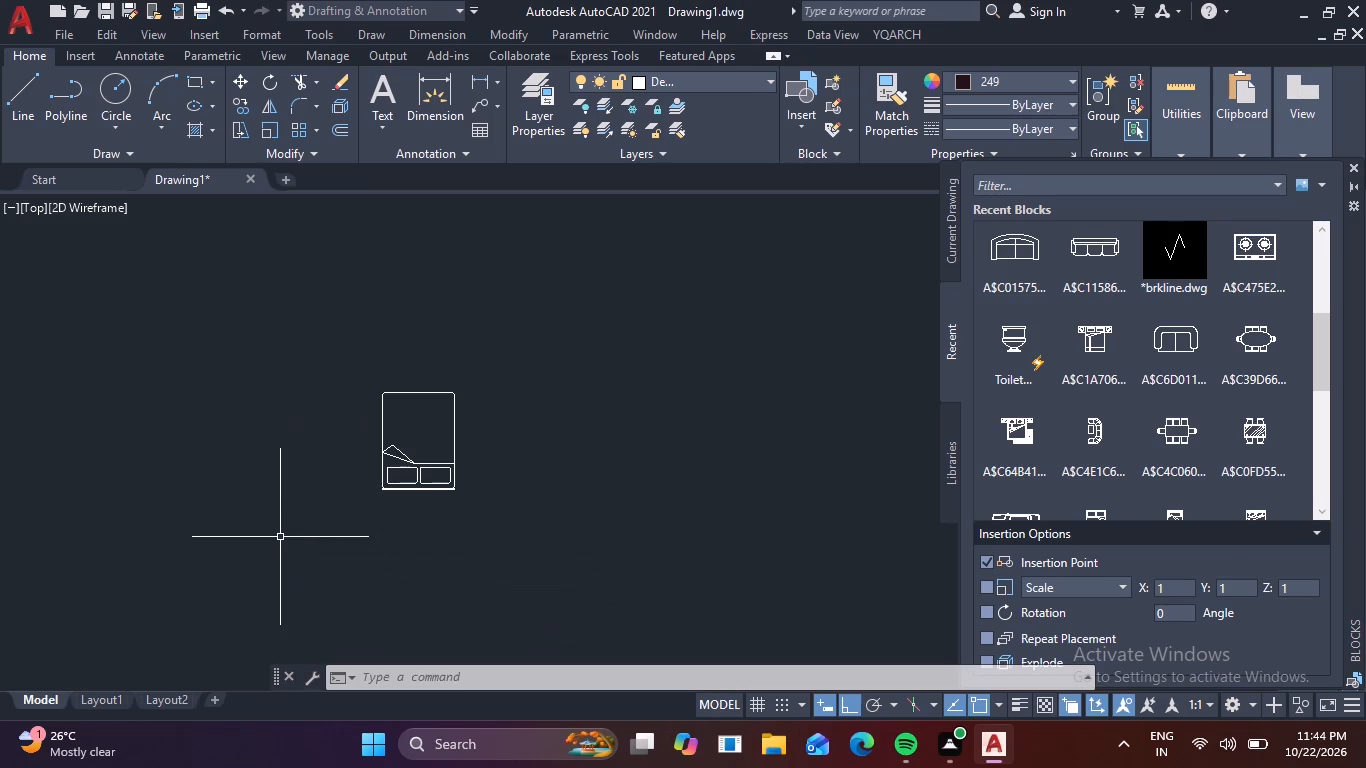
Copy the bed from its headboard edge with Ortho off to the empty space east of the staircase.
{"action": "left_click_drag", "start_coordinate": [469, 526], "coordinate": [427, 495]}
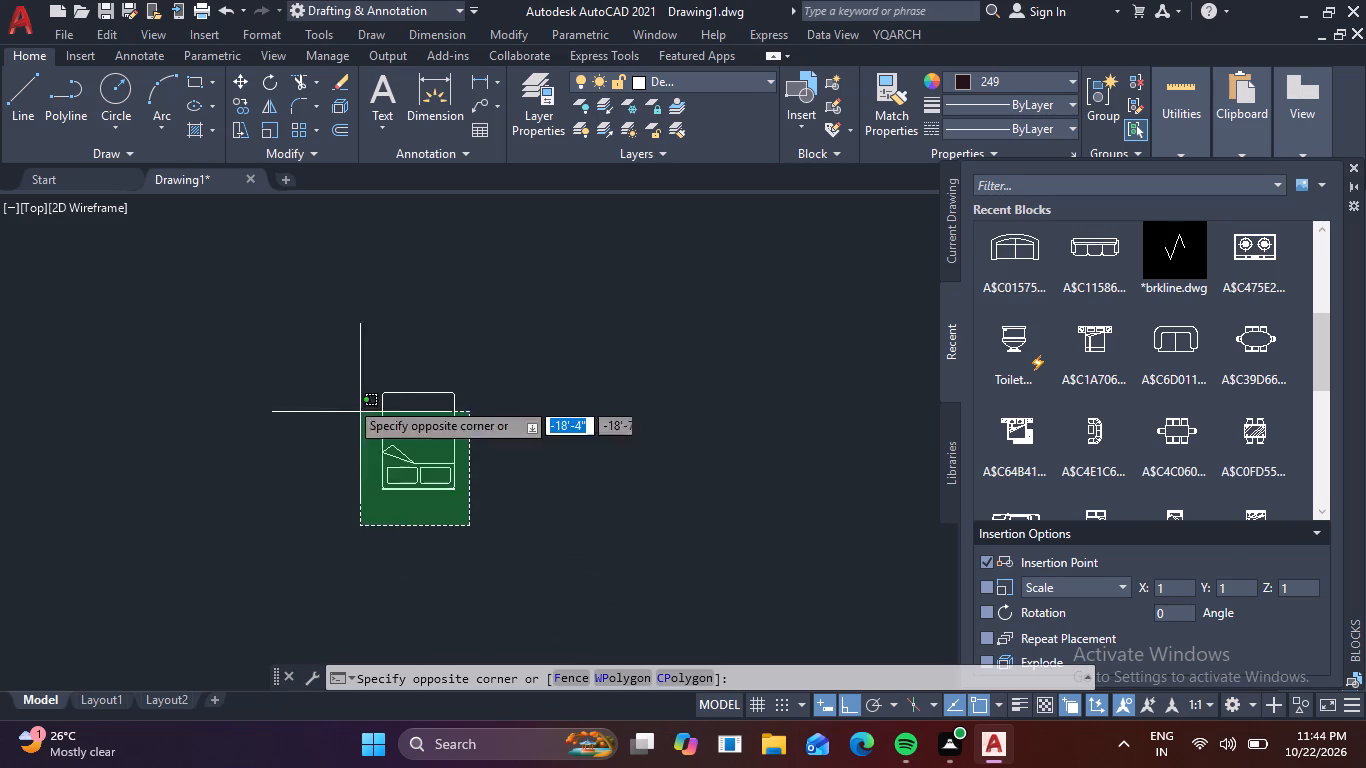
{"action": "left_click", "coordinate": [331, 384]}
{"action": "type", "text": "co"}
{"action": "key", "text": "space"}
{"action": "scroll", "coordinate": [436, 493], "scroll_direction": "up", "scroll_amount": 3}
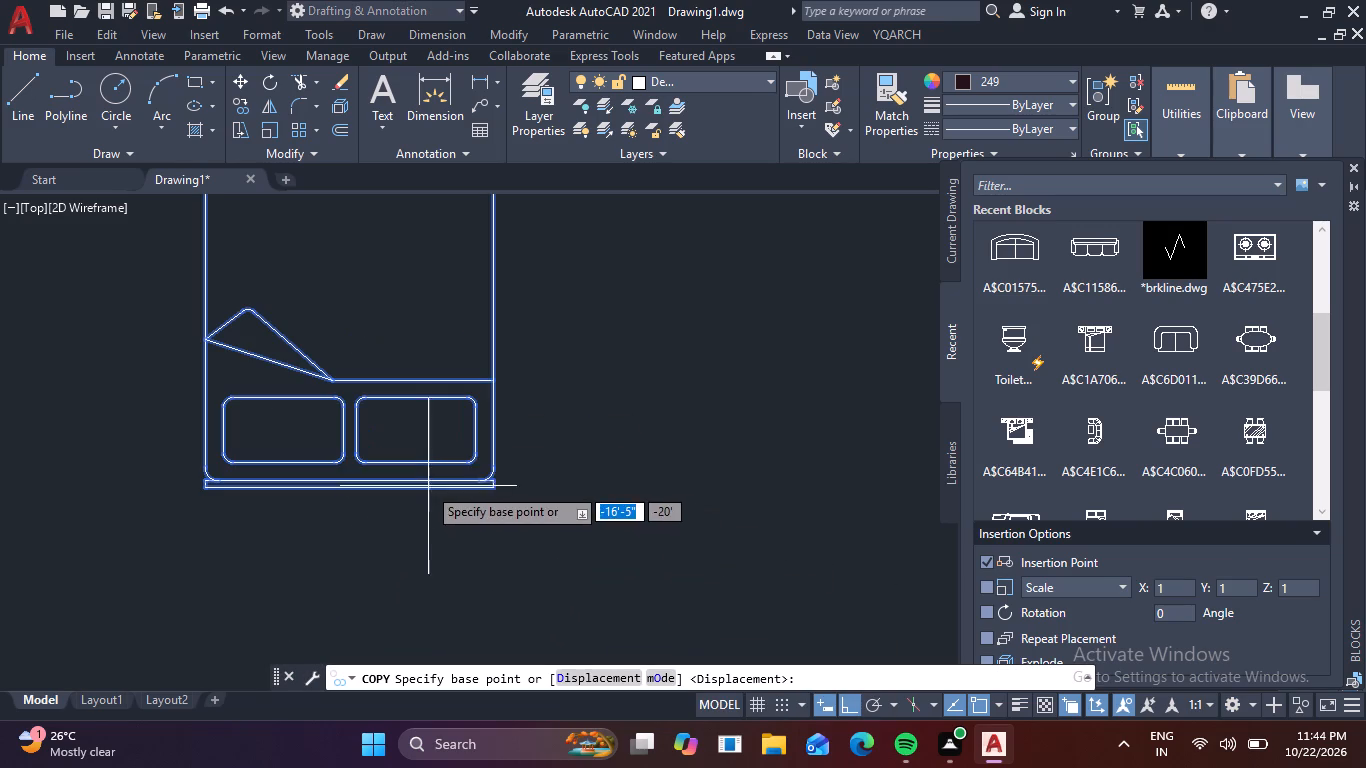
{"action": "left_click", "coordinate": [349, 489]}
{"action": "scroll", "coordinate": [516, 489], "scroll_direction": "down", "scroll_amount": 2}
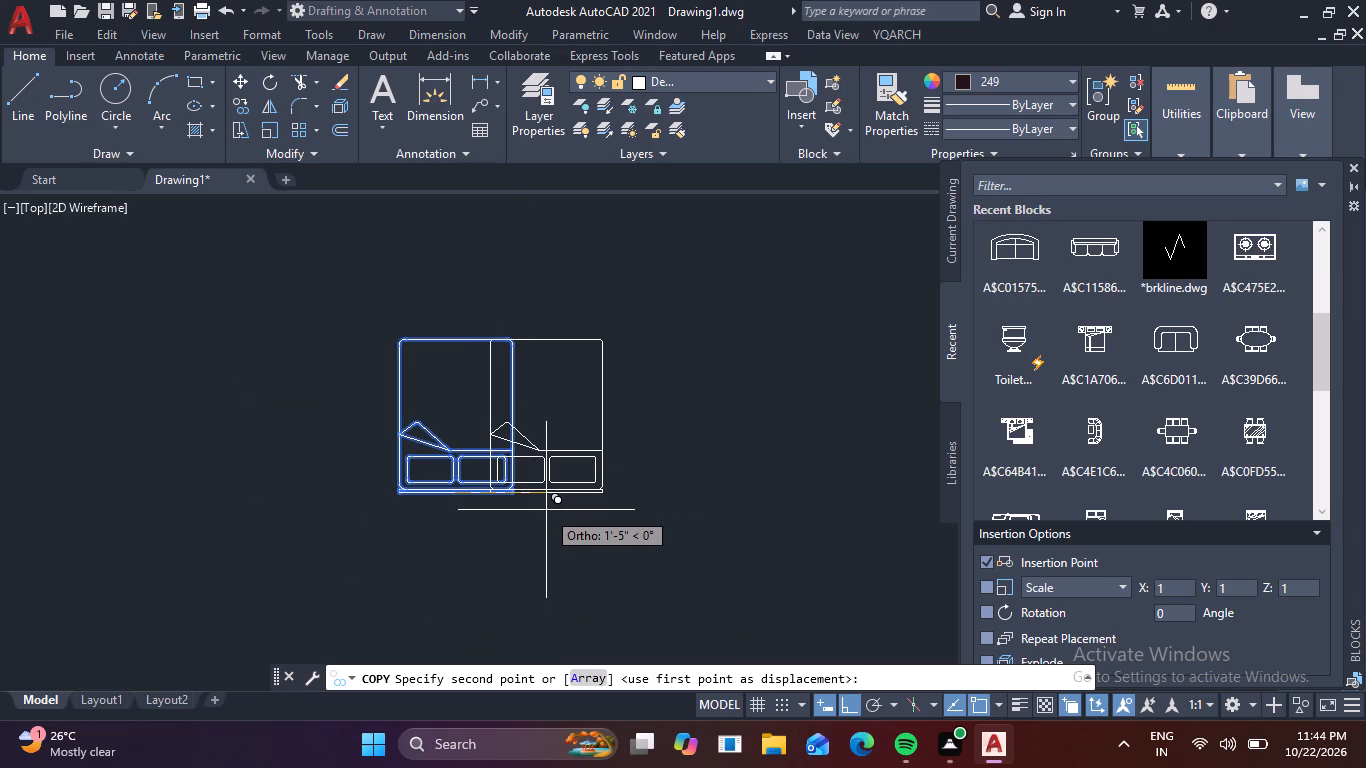
{"action": "key", "text": "F8"}
{"action": "scroll", "coordinate": [569, 498], "scroll_direction": "down", "scroll_amount": 2}
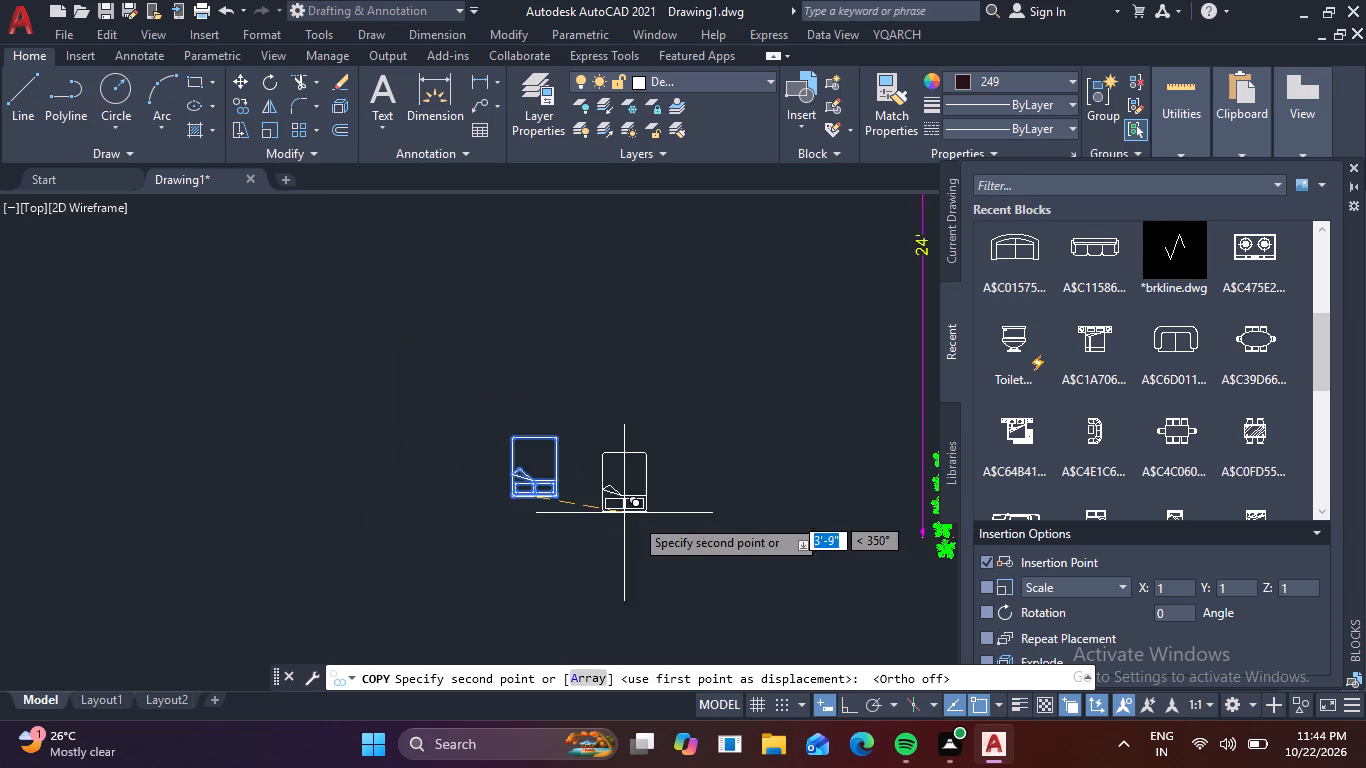
{"action": "middle_click_drag", "start_coordinate": [638, 519], "coordinate": [188, 497]}
{"action": "middle_click_drag", "start_coordinate": [649, 485], "coordinate": [235, 553]}
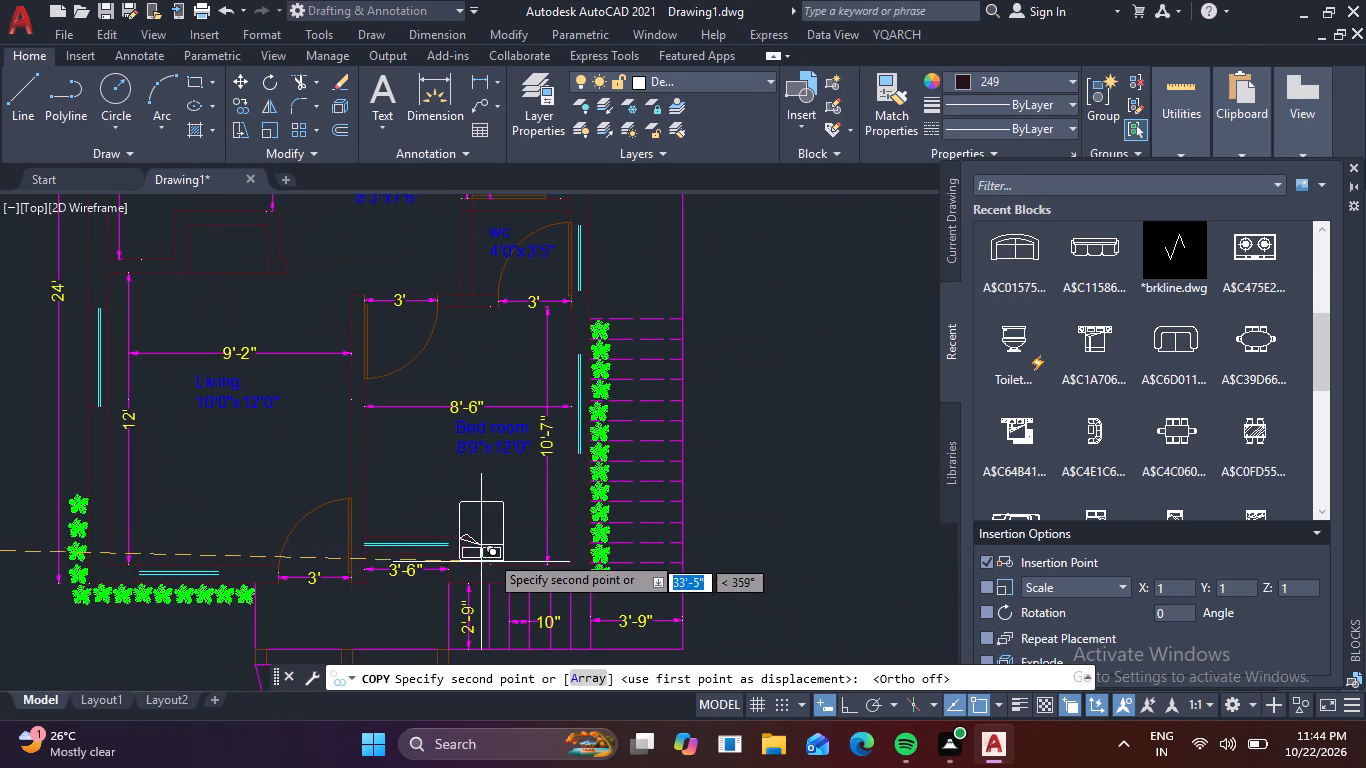
{"action": "scroll", "coordinate": [502, 545], "scroll_direction": "up", "scroll_amount": 2}
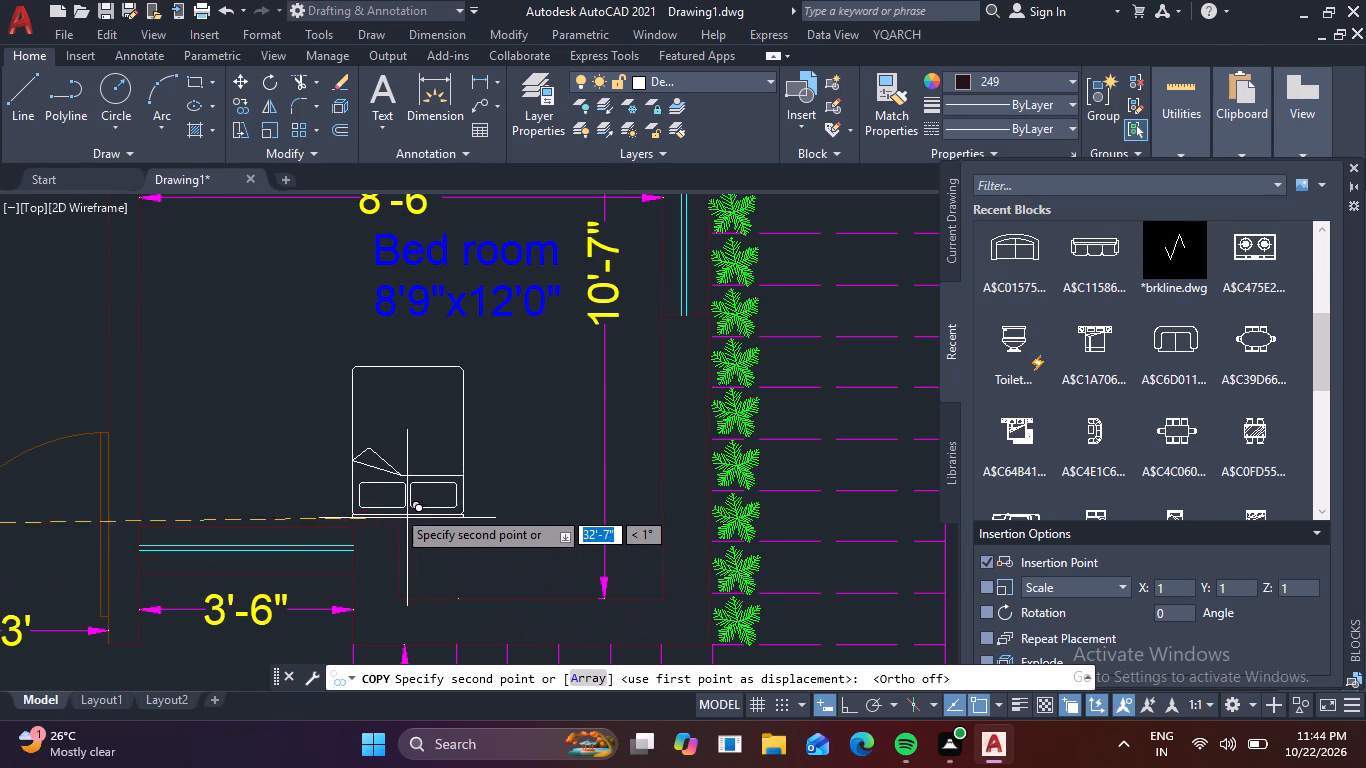
{"action": "scroll", "coordinate": [364, 496], "scroll_direction": "down", "scroll_amount": 1}
{"action": "middle_click_drag", "start_coordinate": [377, 497], "coordinate": [416, 604]}
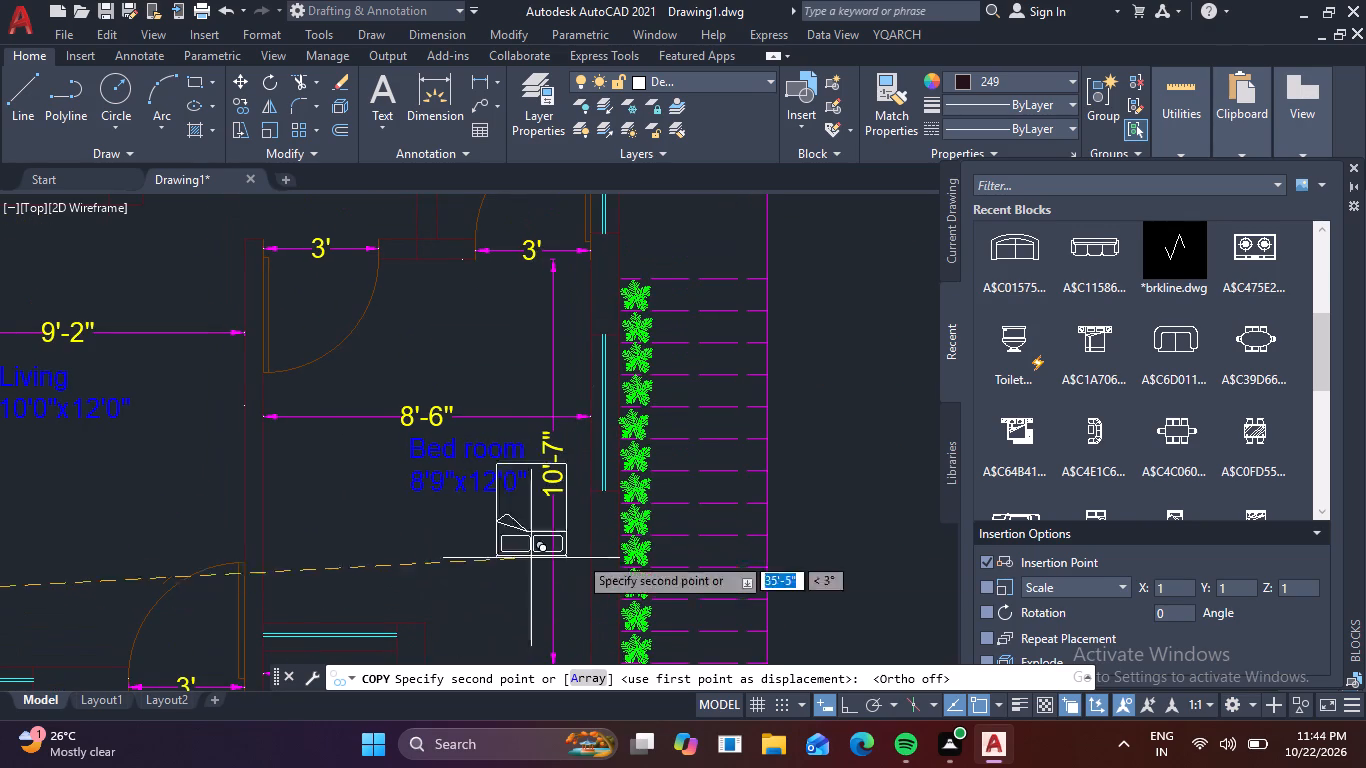
{"action": "middle_click_drag", "start_coordinate": [828, 540], "coordinate": [296, 523]}
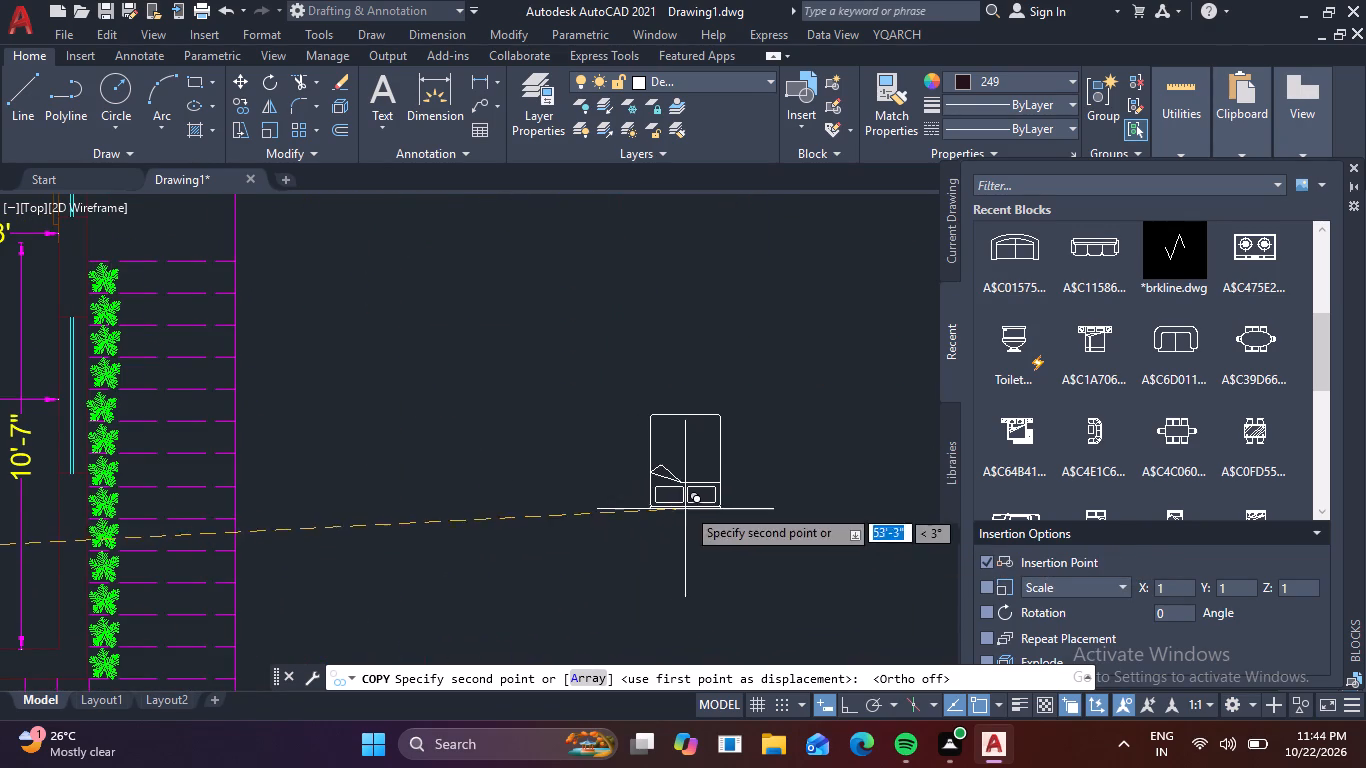
{"action": "left_click", "coordinate": [749, 497]}
{"action": "key", "text": "Escape"}
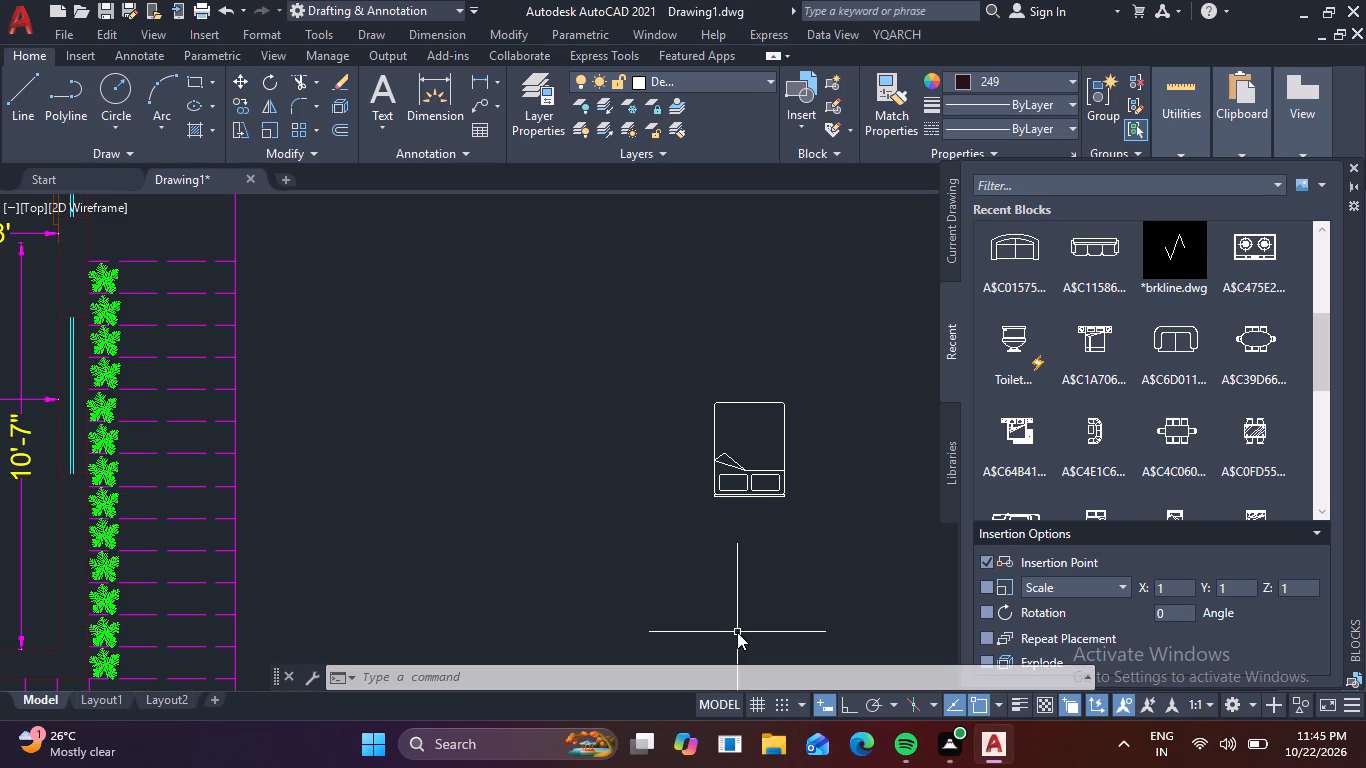
Rotate the copied bed 90° counterclockwise with Ortho on so its headboard faces east.
{"action": "left_click", "coordinate": [816, 550]}
{"action": "left_click", "coordinate": [708, 462]}
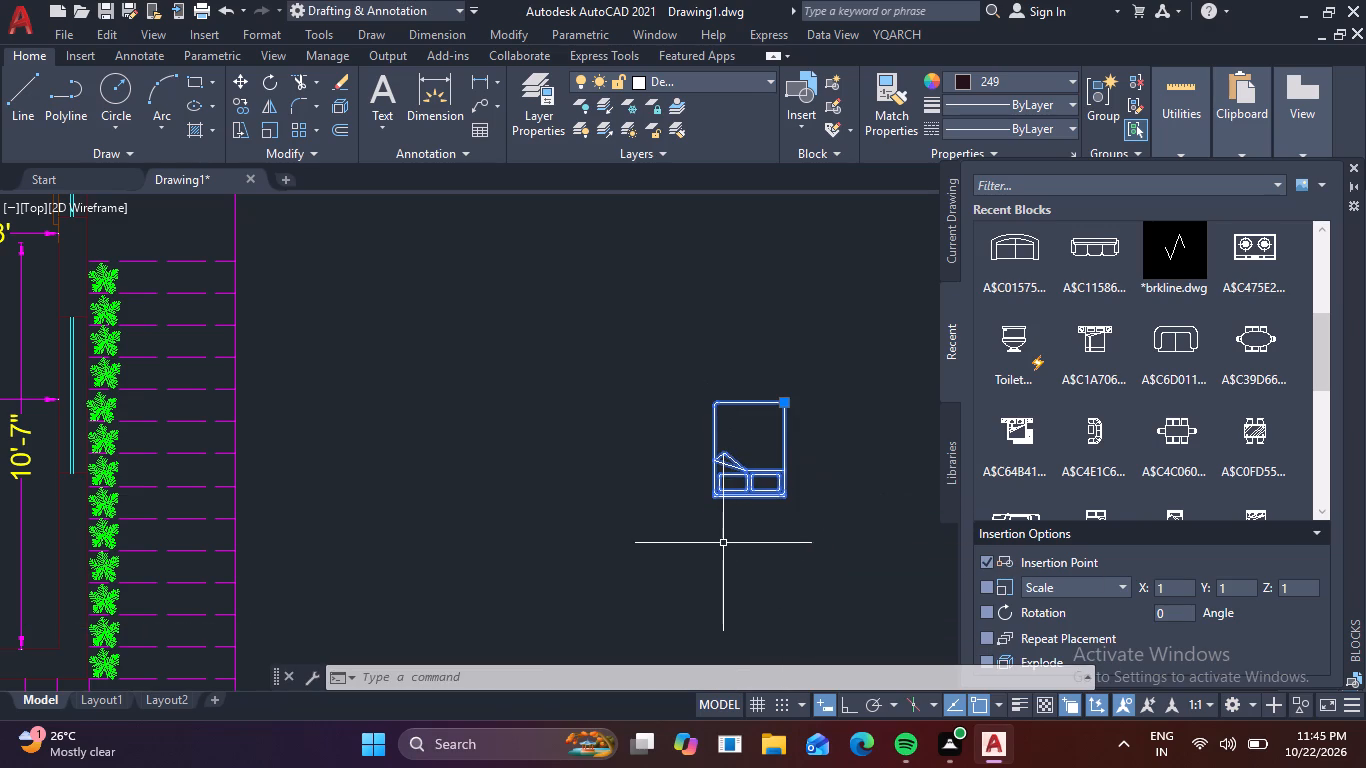
{"action": "key", "text": "r"}
{"action": "type", "text": "o"}
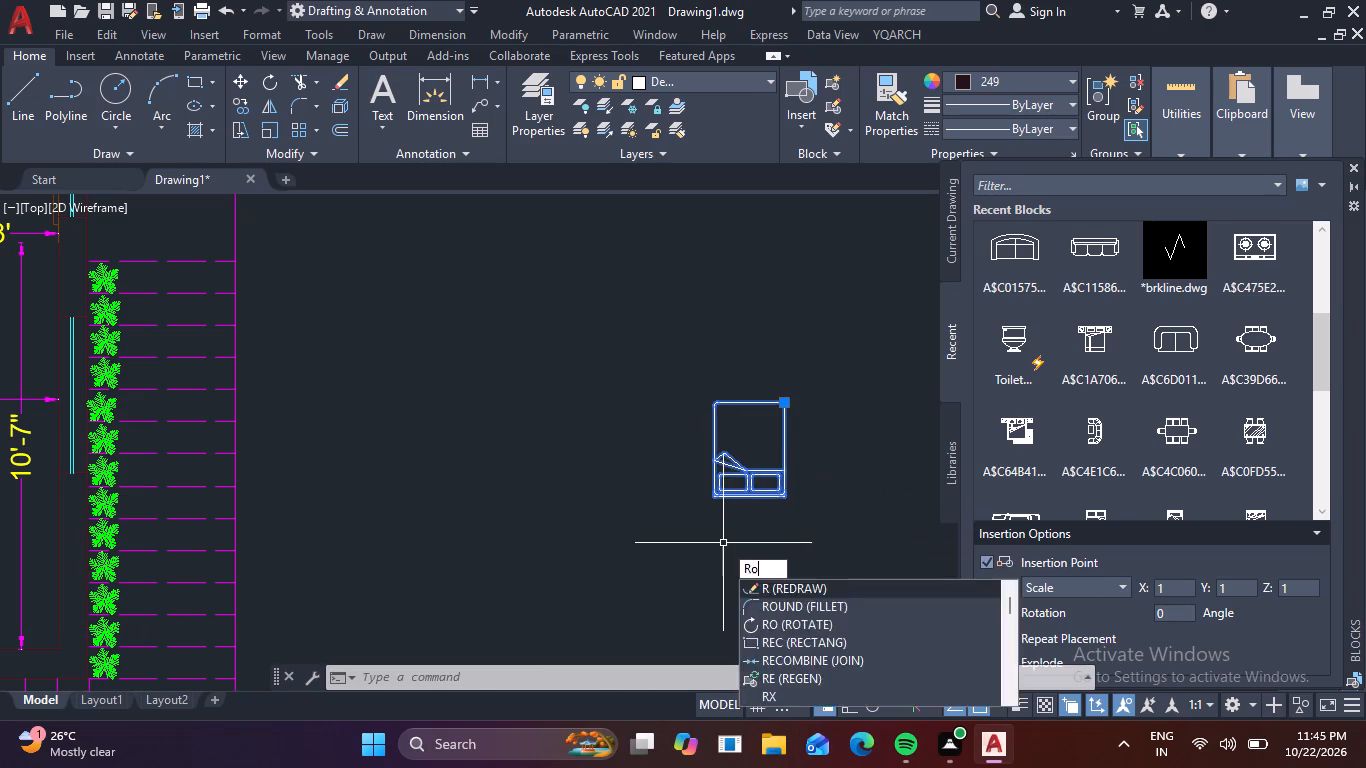
{"action": "key", "text": "space"}
{"action": "key", "text": "F8"}
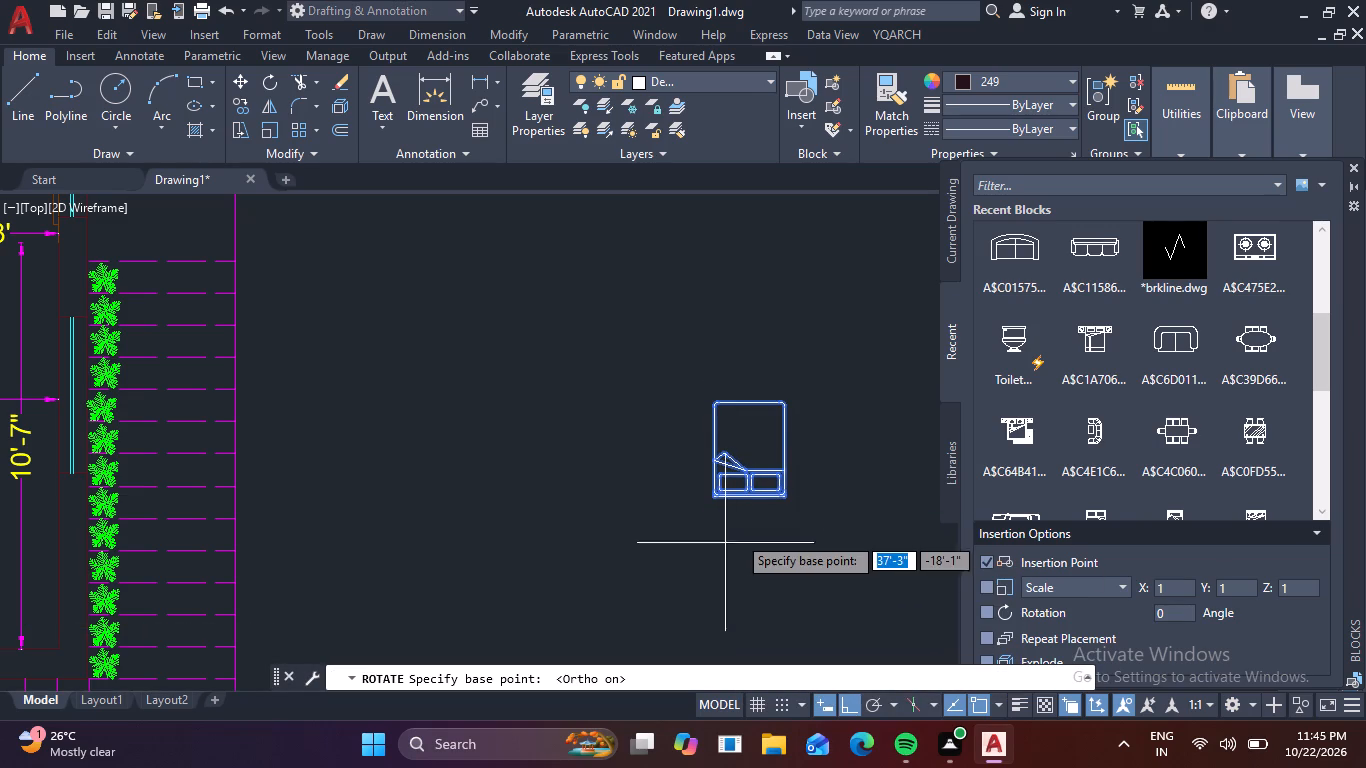
{"action": "left_click", "coordinate": [816, 468]}
{"action": "left_click", "coordinate": [841, 366]}
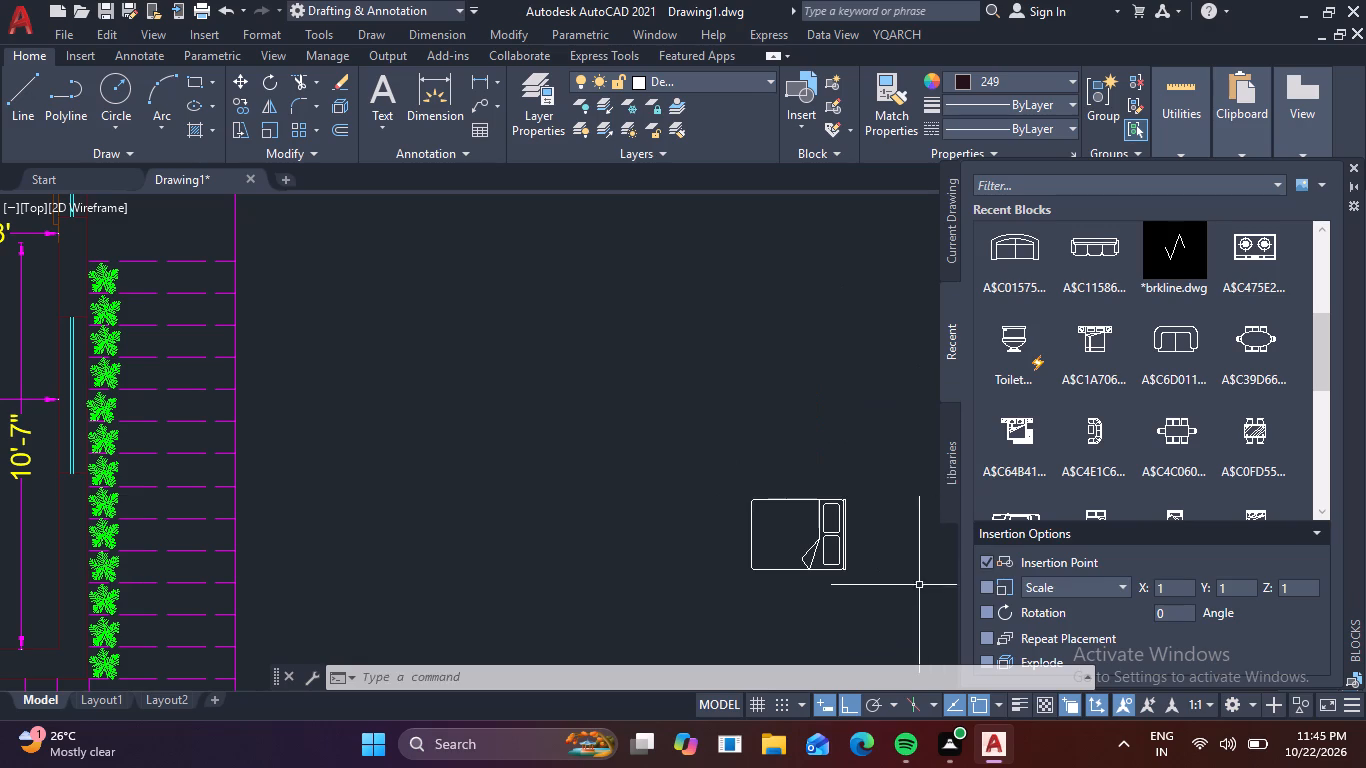
Enlarge the rotated bed freehand from a point beside its headboard until it is about as long as the bedroom's width.
{"action": "left_click_drag", "start_coordinate": [919, 585], "coordinate": [894, 565]}
{"action": "left_click", "coordinate": [692, 449]}
{"action": "type", "text": "sc"}
{"action": "key", "text": "space"}
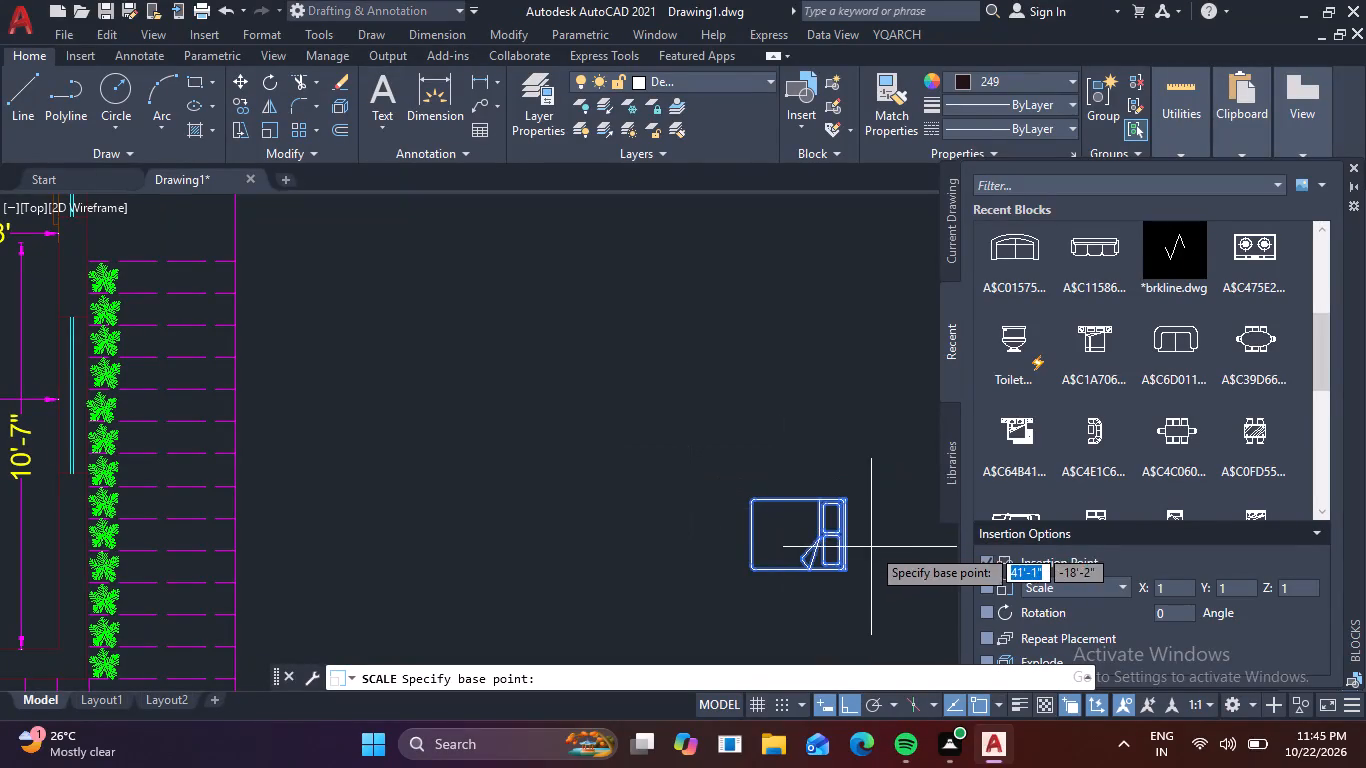
{"action": "left_click", "coordinate": [861, 538]}
{"action": "left_click", "coordinate": [696, 537]}
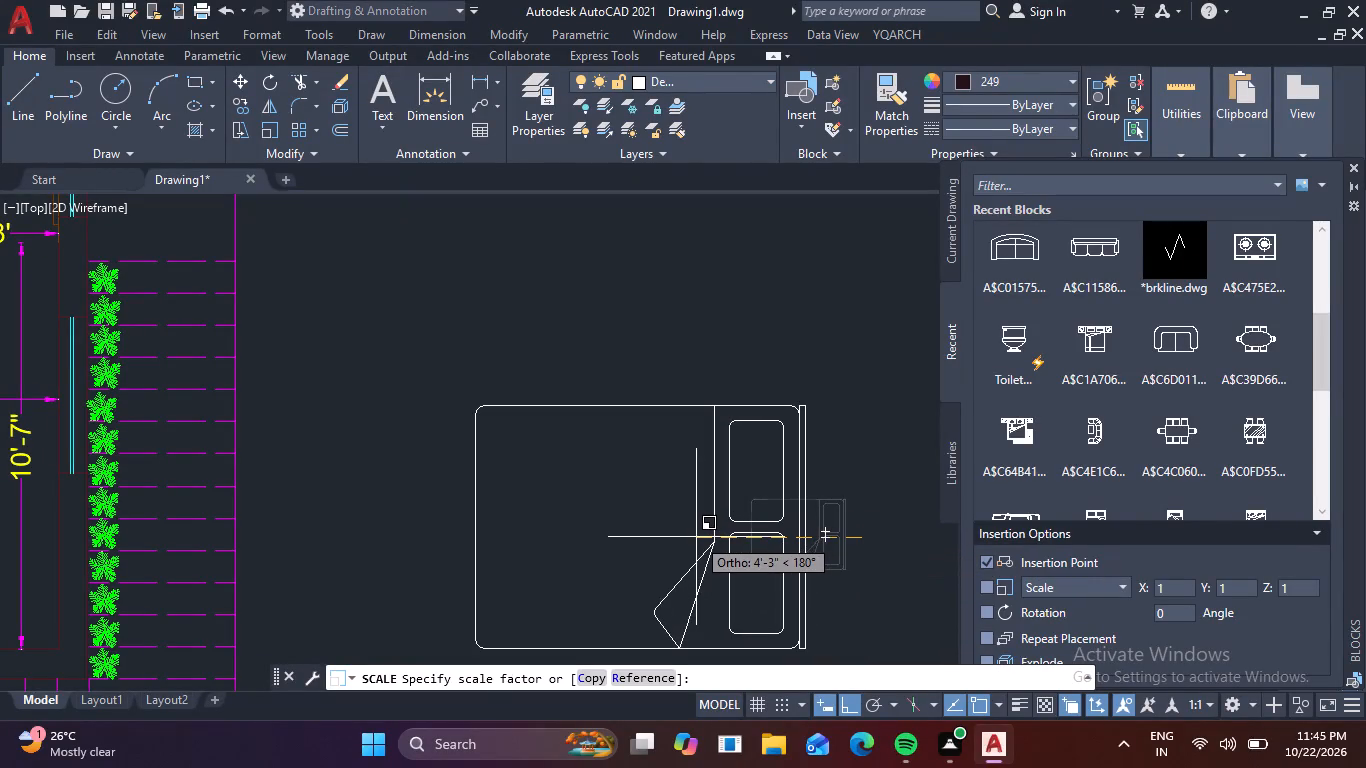
Scale the bed down freehand from its headboard's midpoint to roughly three-quarters of its size, shorter than the bedroom's width.
{"action": "scroll", "coordinate": [815, 516], "scroll_direction": "down", "scroll_amount": 2}
{"action": "middle_click_drag", "start_coordinate": [828, 529], "coordinate": [842, 463]}
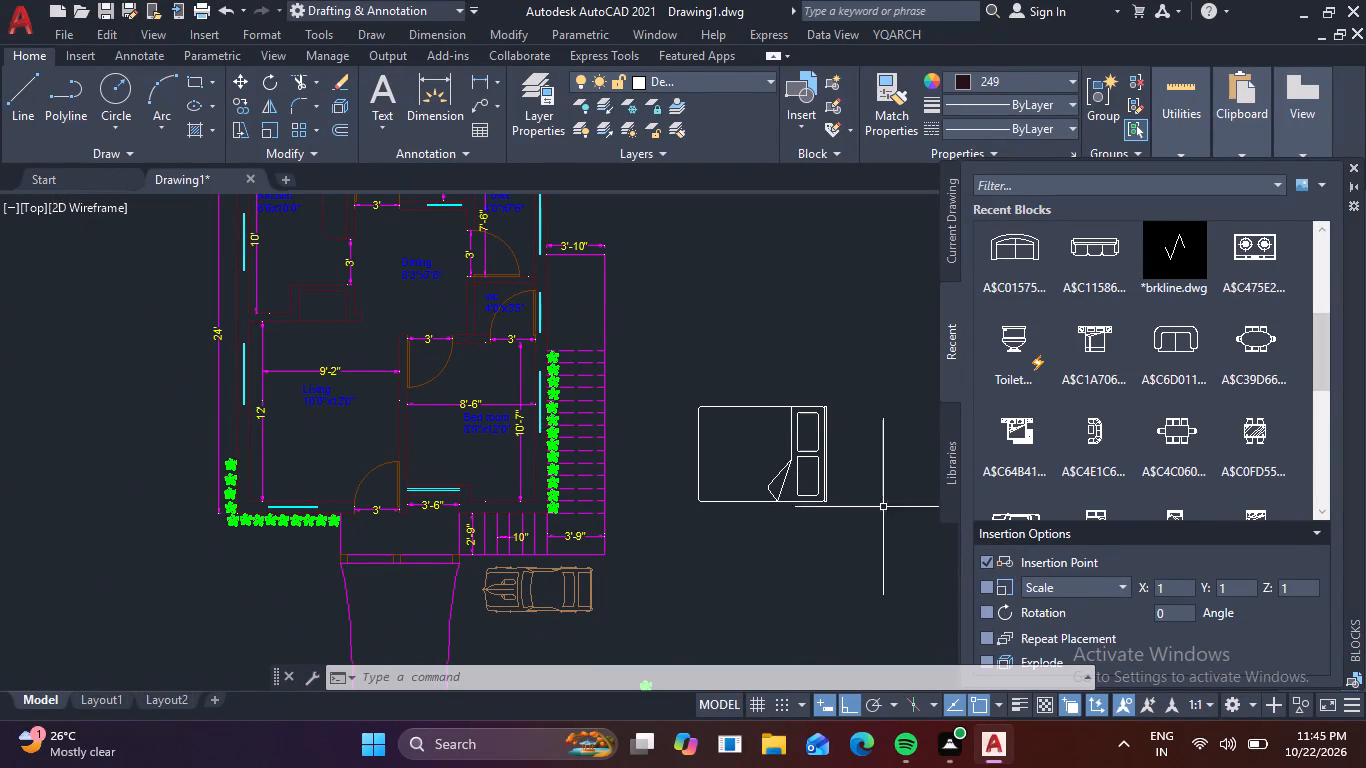
{"action": "left_click", "coordinate": [869, 516]}
{"action": "left_click", "coordinate": [800, 471]}
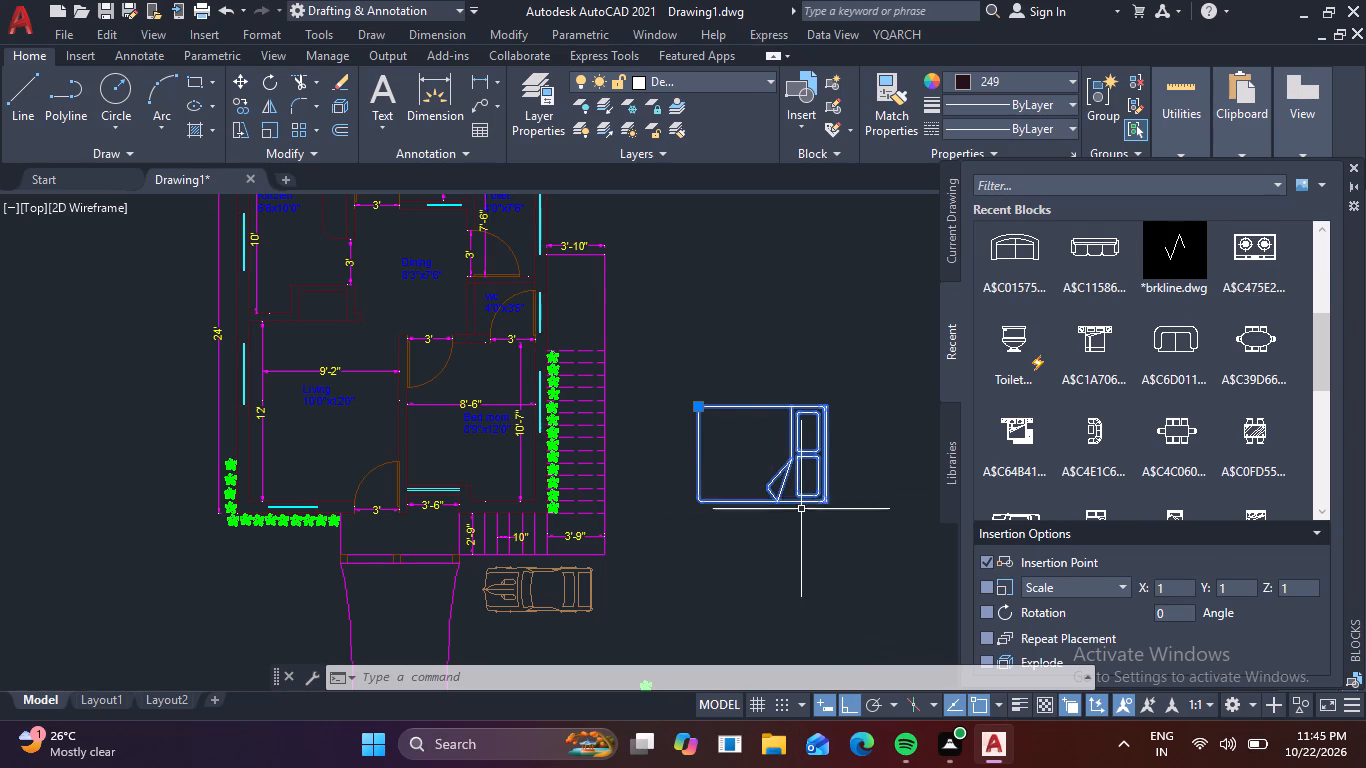
{"action": "type", "text": "sc"}
{"action": "key", "text": "space"}
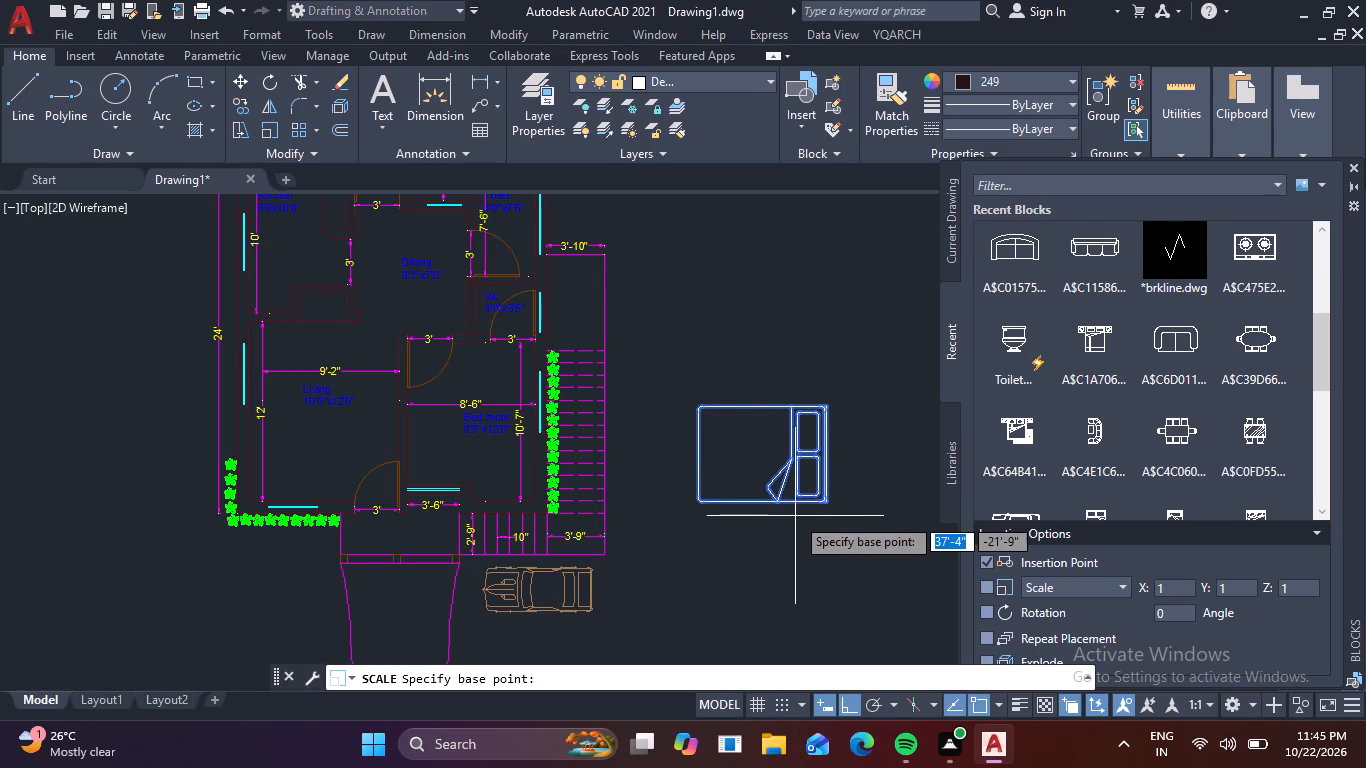
{"action": "scroll", "coordinate": [848, 454], "scroll_direction": "up", "scroll_amount": 1}
{"action": "left_click", "coordinate": [816, 449]}
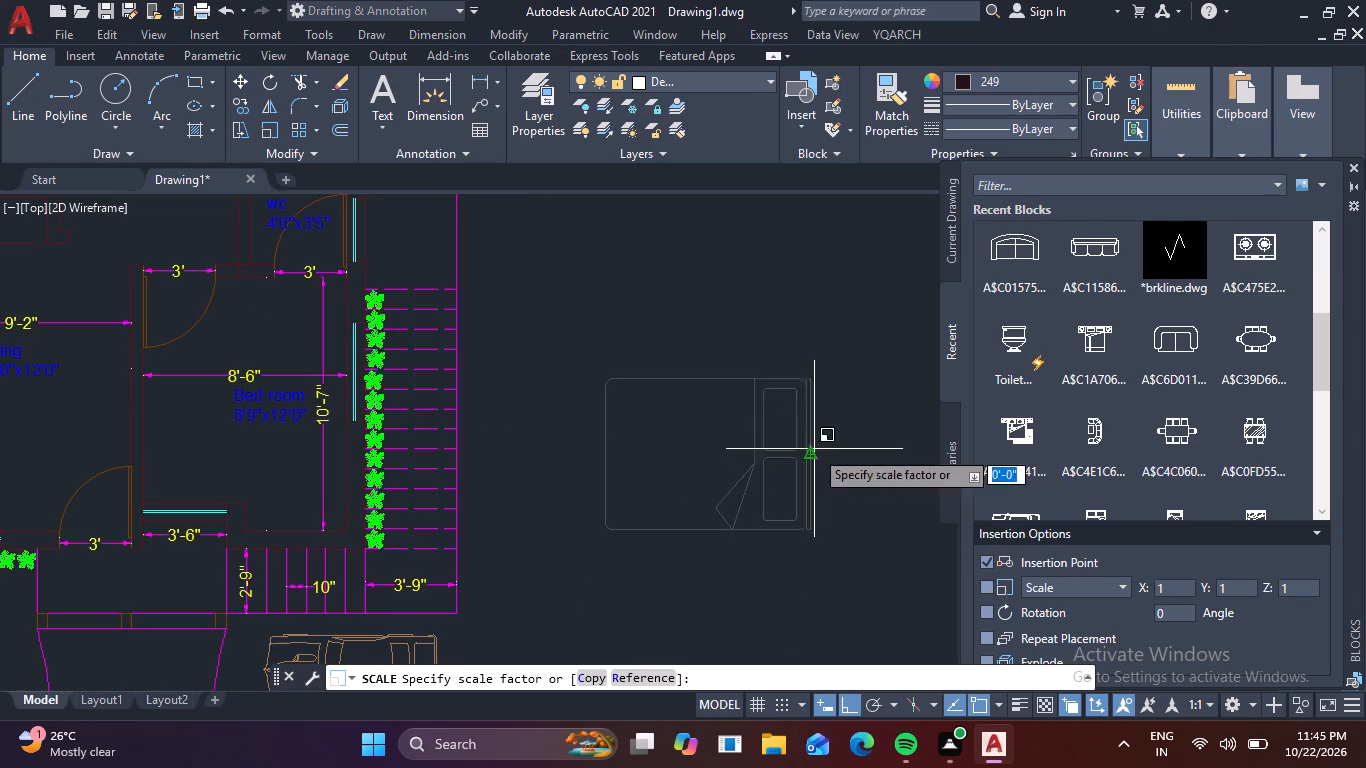
{"action": "left_click", "coordinate": [730, 456]}
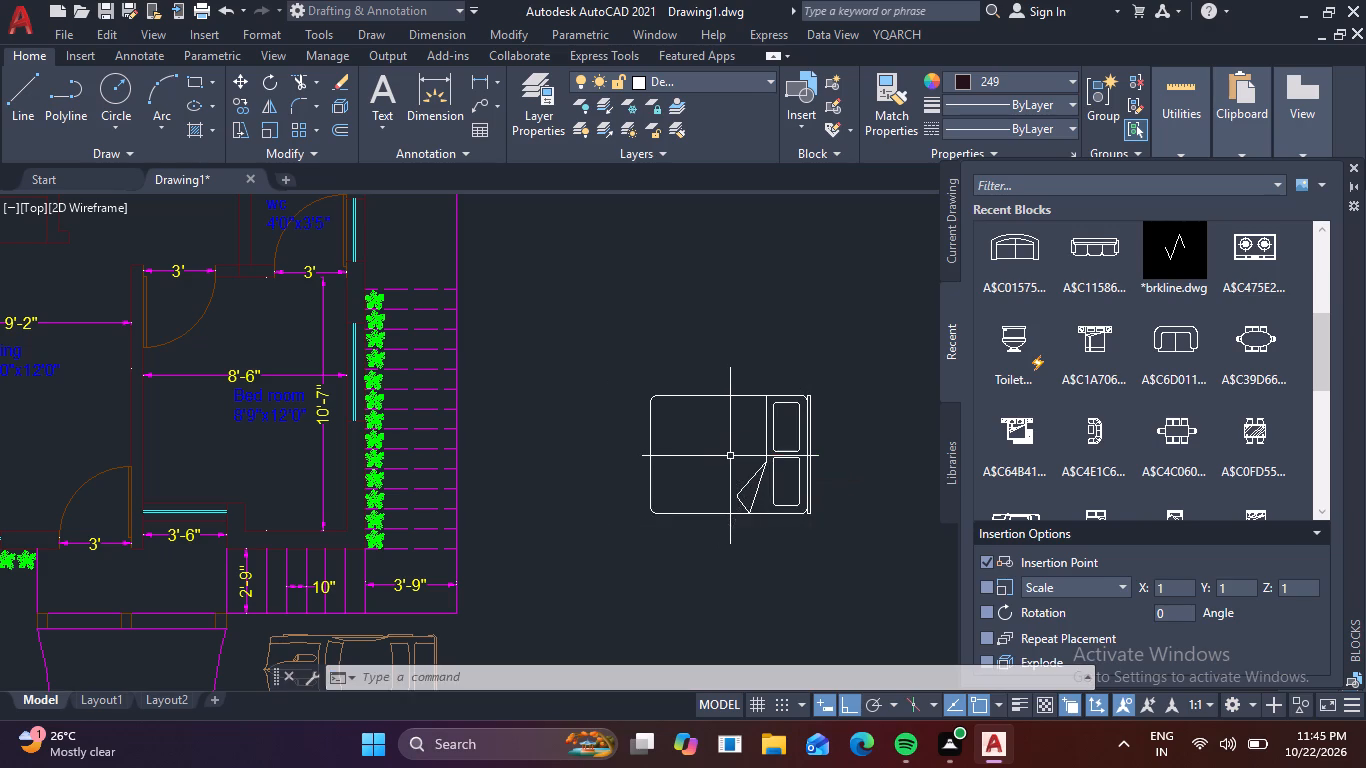
Move the bed by its headboard's midpoint with Ortho off into the bedroom, headboard facing the east wall.
{"action": "left_click_drag", "start_coordinate": [855, 535], "coordinate": [830, 513]}
{"action": "left_click", "coordinate": [745, 447]}
{"action": "type", "text": "m"}
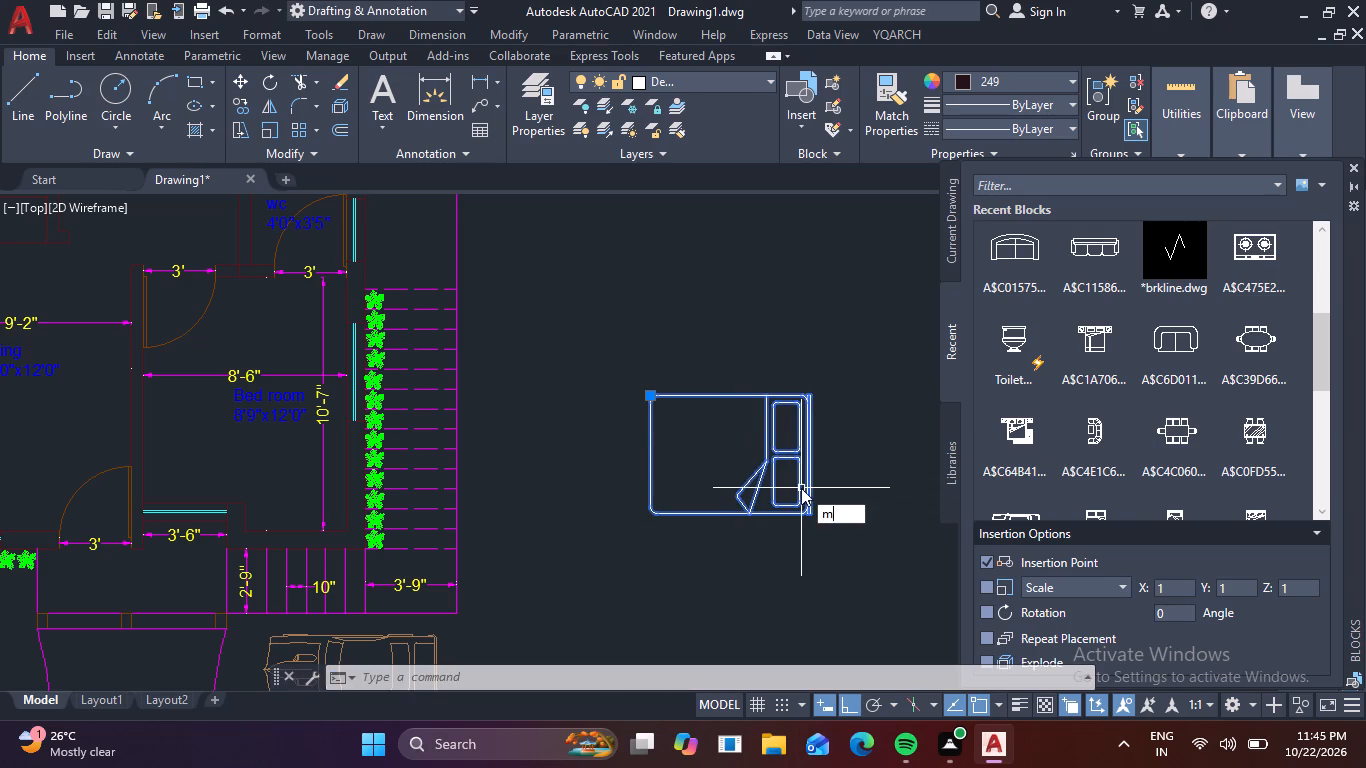
{"action": "key", "text": "space"}
{"action": "scroll", "coordinate": [829, 461], "scroll_direction": "up", "scroll_amount": 2}
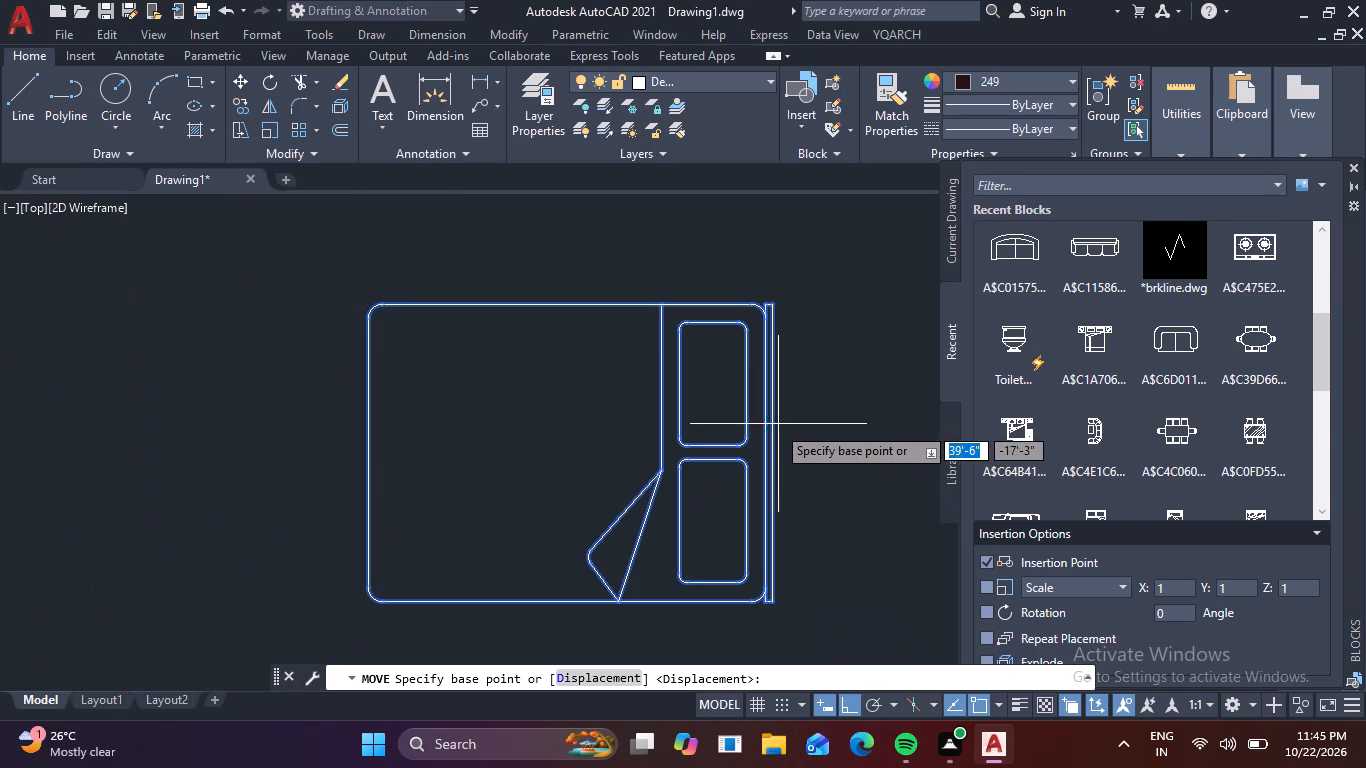
{"action": "left_click", "coordinate": [770, 457]}
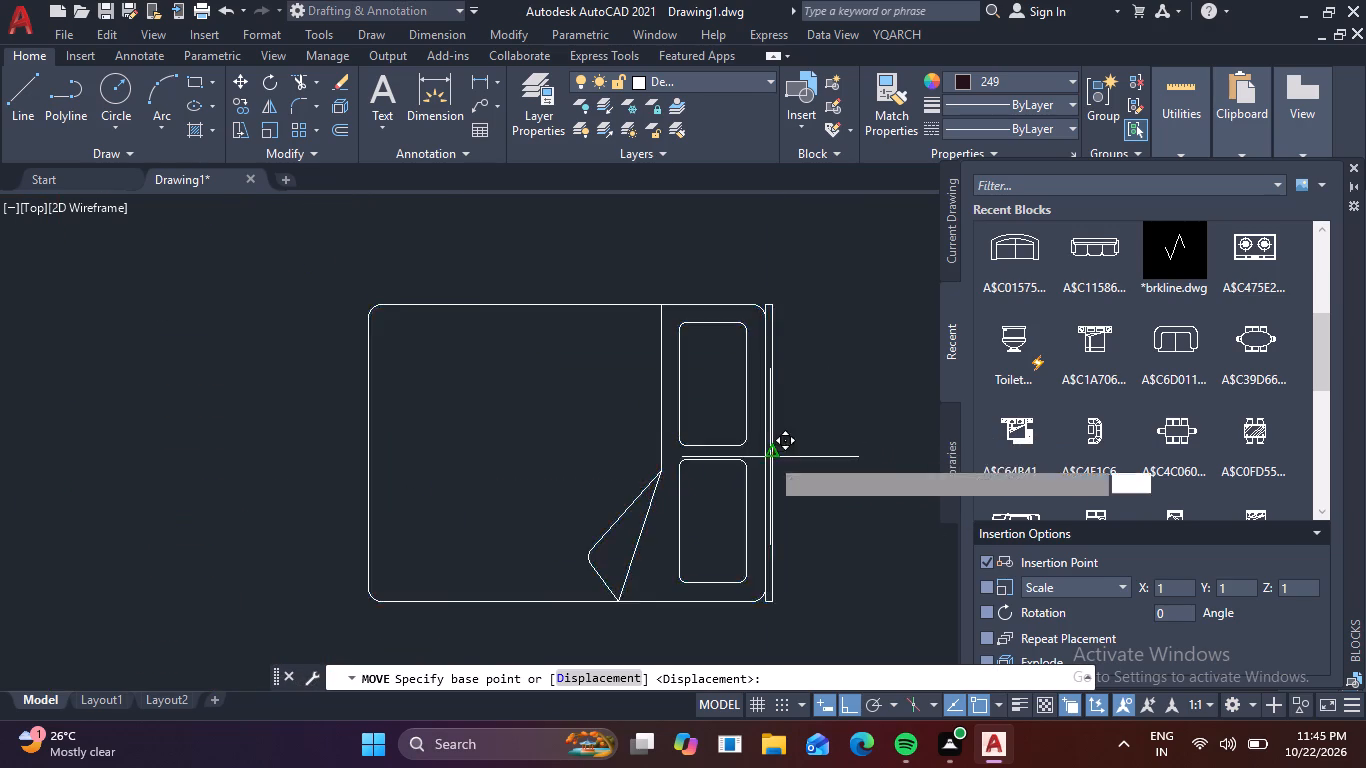
{"action": "scroll", "coordinate": [604, 408], "scroll_direction": "down", "scroll_amount": 3}
{"action": "key", "text": "F8"}
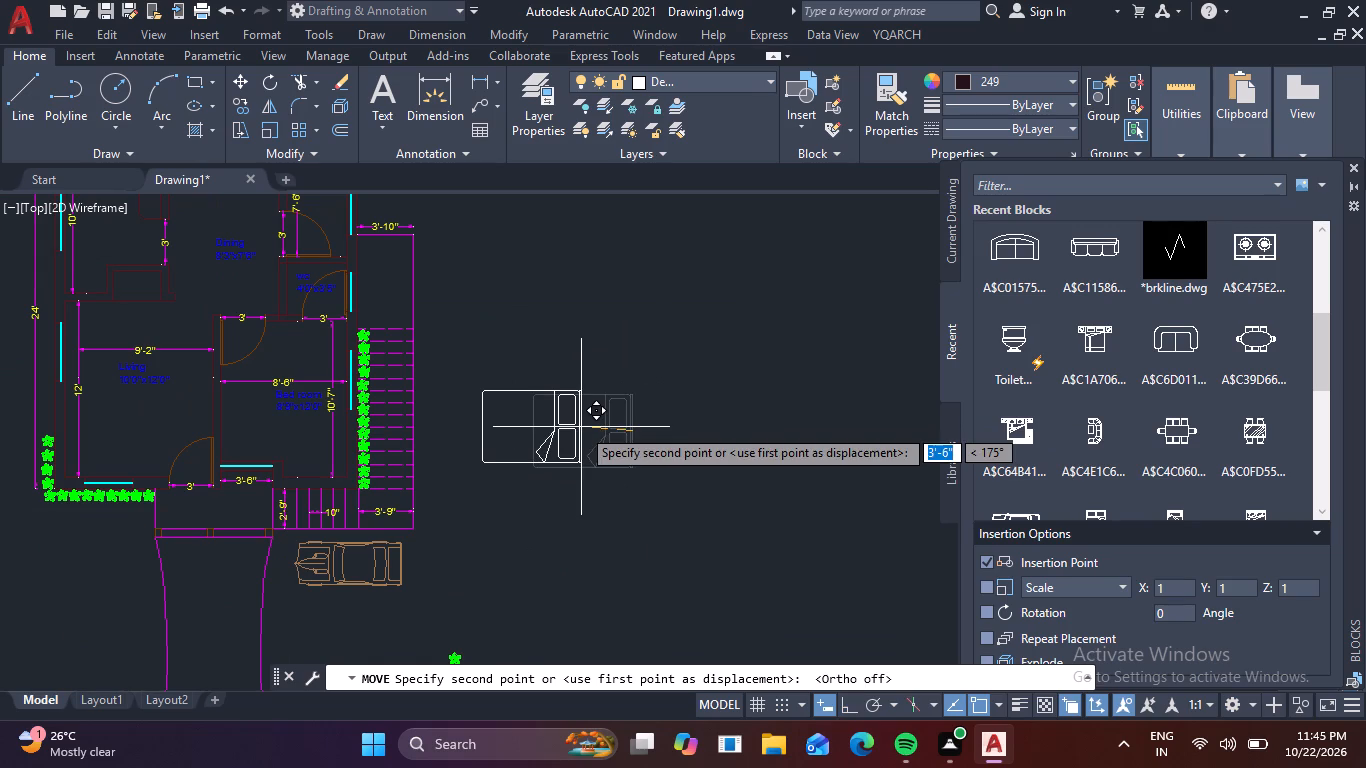
{"action": "scroll", "coordinate": [336, 425], "scroll_direction": "up", "scroll_amount": 2}
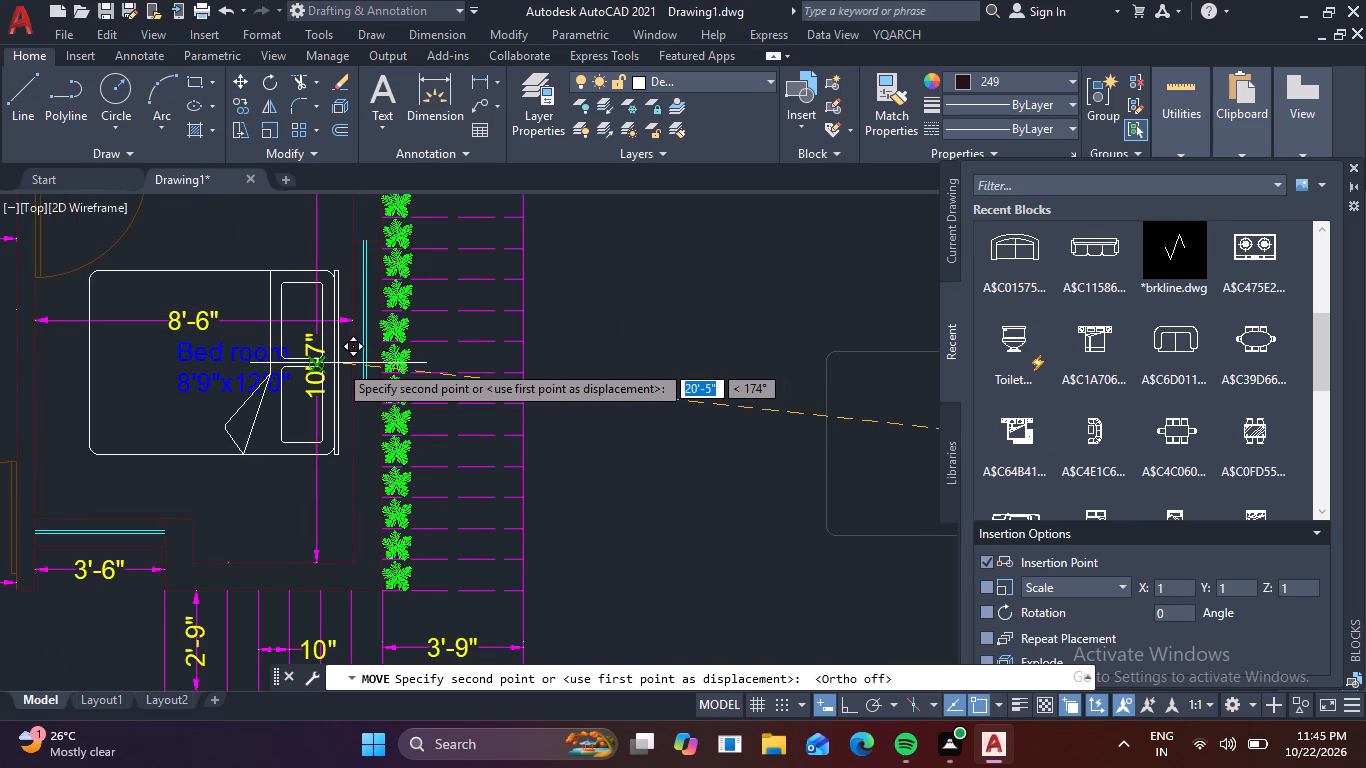
{"action": "left_click", "coordinate": [338, 363]}
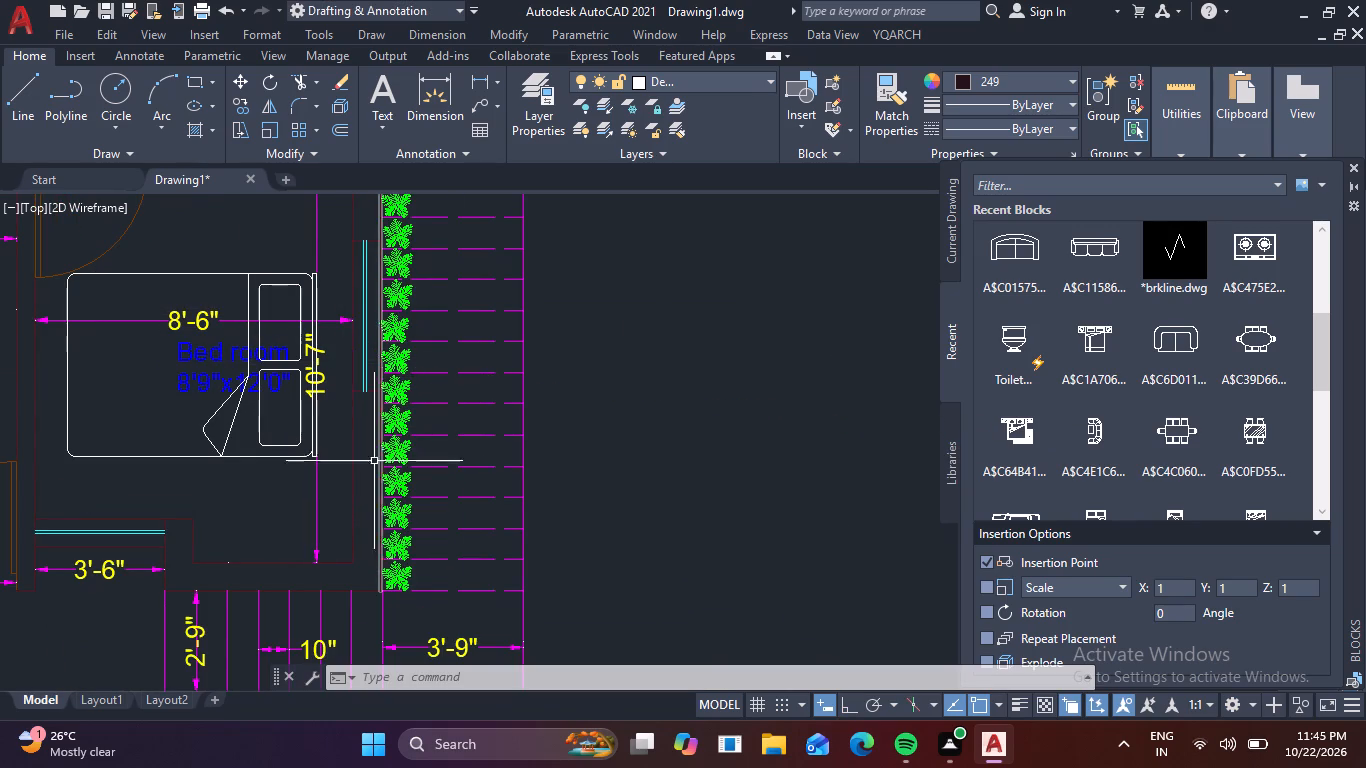
Move the bed about 9" east so its headboard sits close to the bedroom's east wall.
{"action": "left_click", "coordinate": [277, 439]}
{"action": "left_click", "coordinate": [220, 454]}
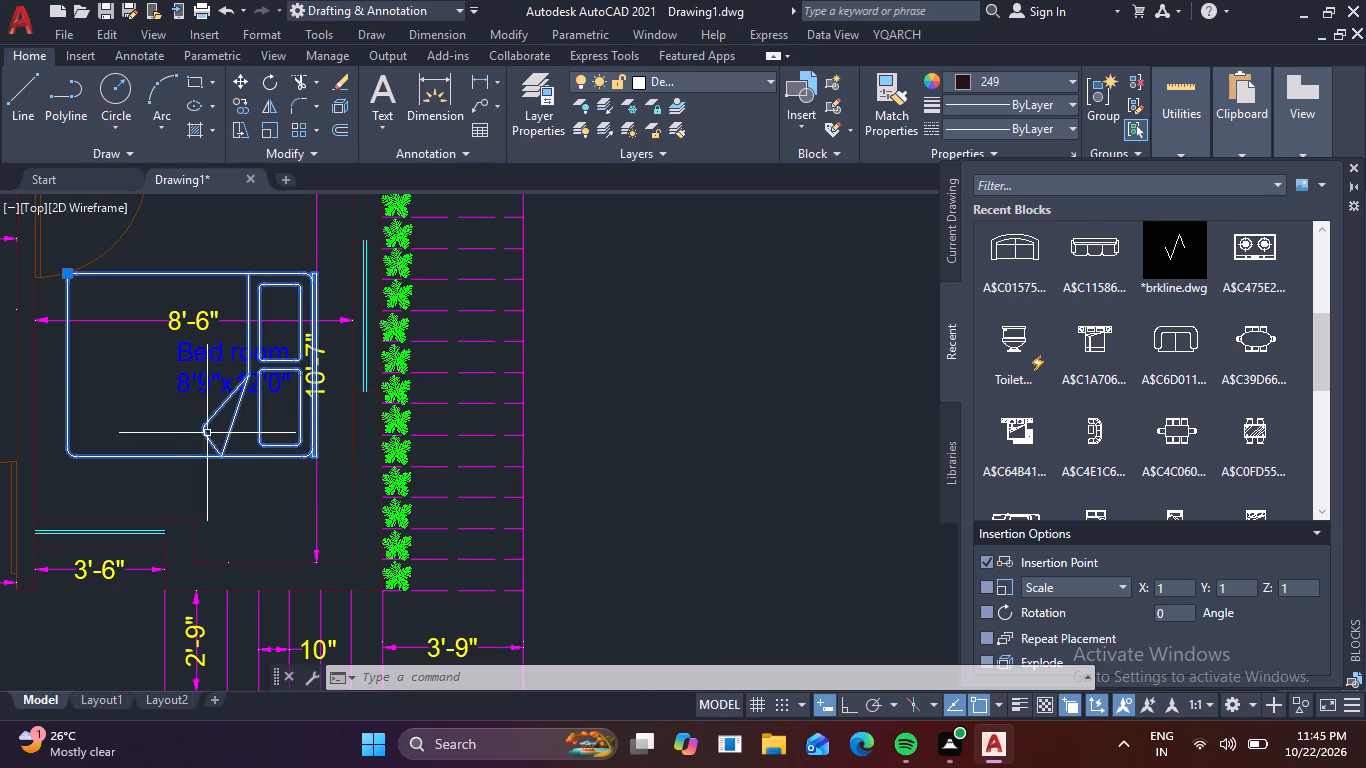
{"action": "type", "text": "m"}
{"action": "key", "text": "space"}
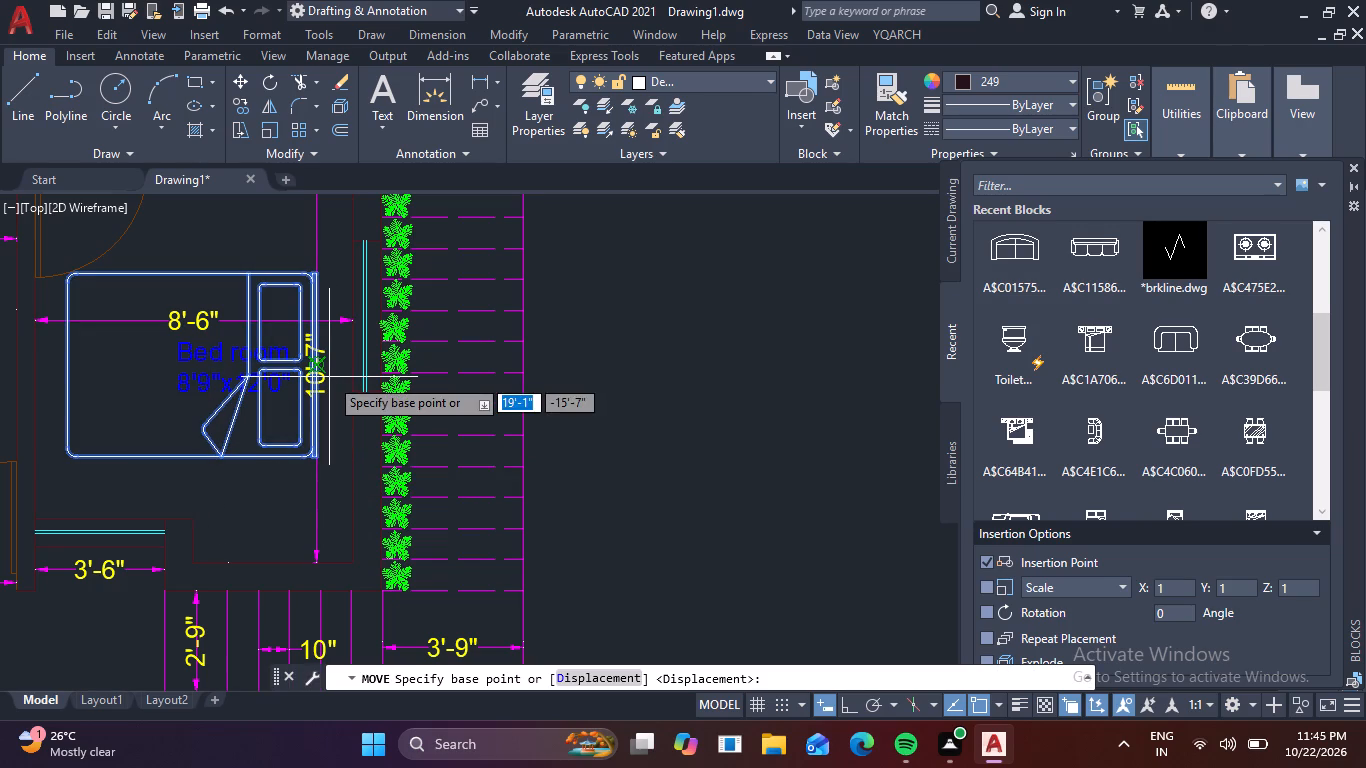
{"action": "left_click", "coordinate": [315, 361]}
{"action": "scroll", "coordinate": [352, 362], "scroll_direction": "up", "scroll_amount": 5}
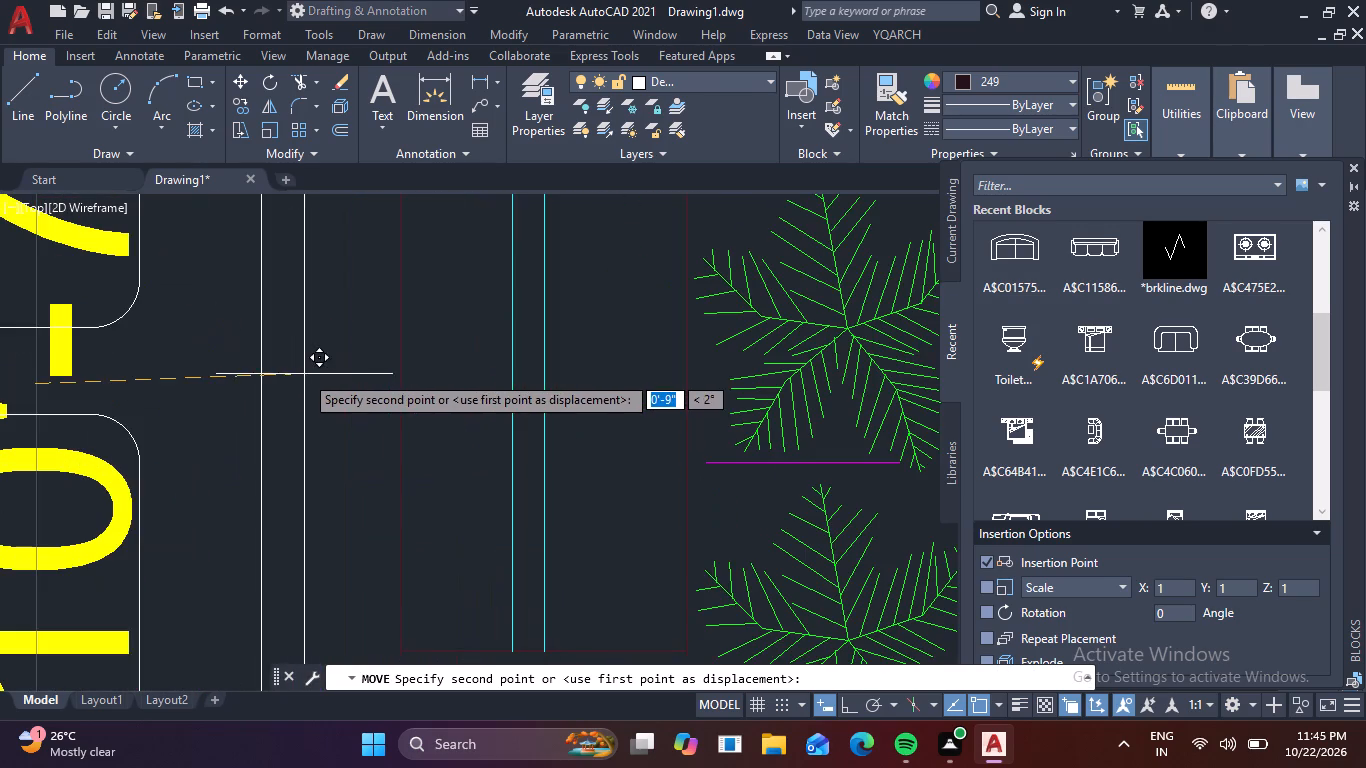
{"action": "left_click", "coordinate": [322, 359]}
{"action": "scroll", "coordinate": [329, 365], "scroll_direction": "down", "scroll_amount": 5}
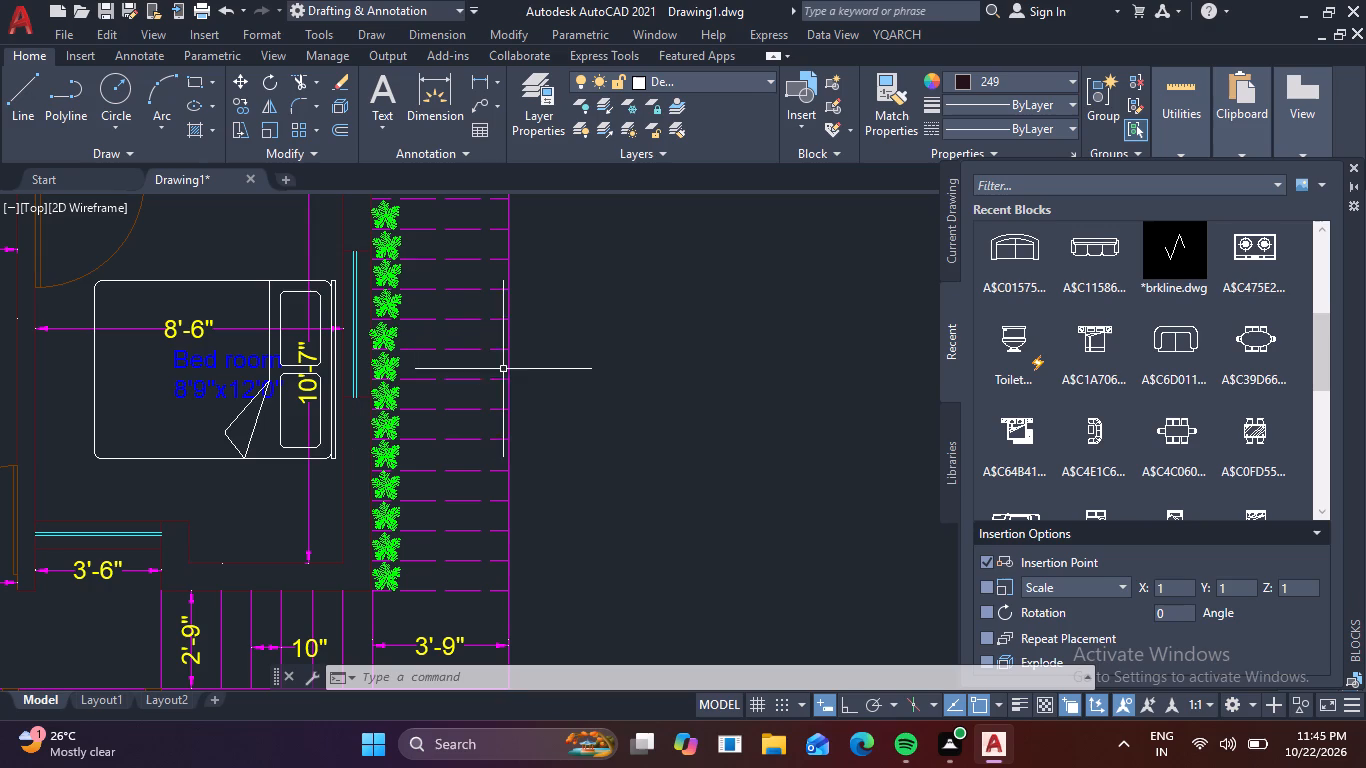
{"action": "scroll", "coordinate": [565, 364], "scroll_direction": "down", "scroll_amount": 1}
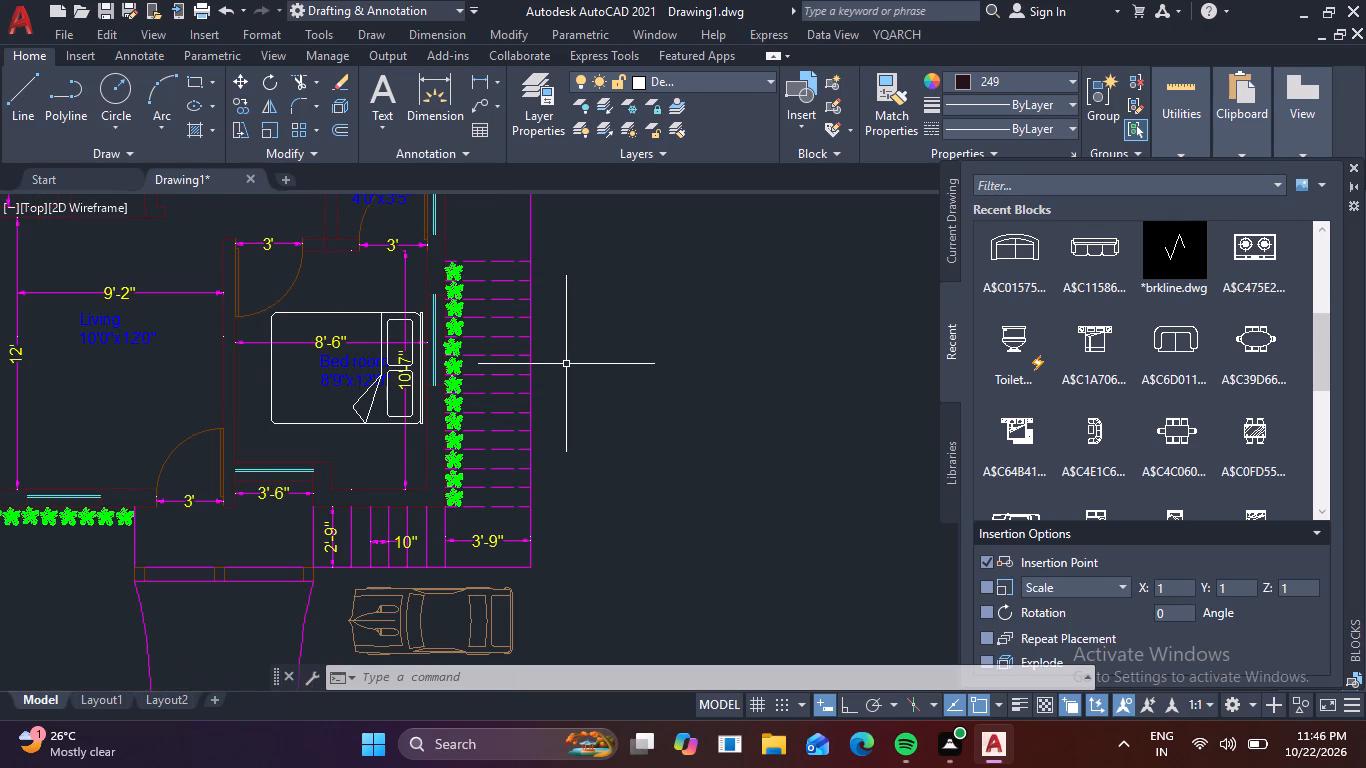
Move the bedroom's name and size label slightly west, clear of the bed's pillows.
{"action": "scroll", "coordinate": [369, 413], "scroll_direction": "up", "scroll_amount": 1}
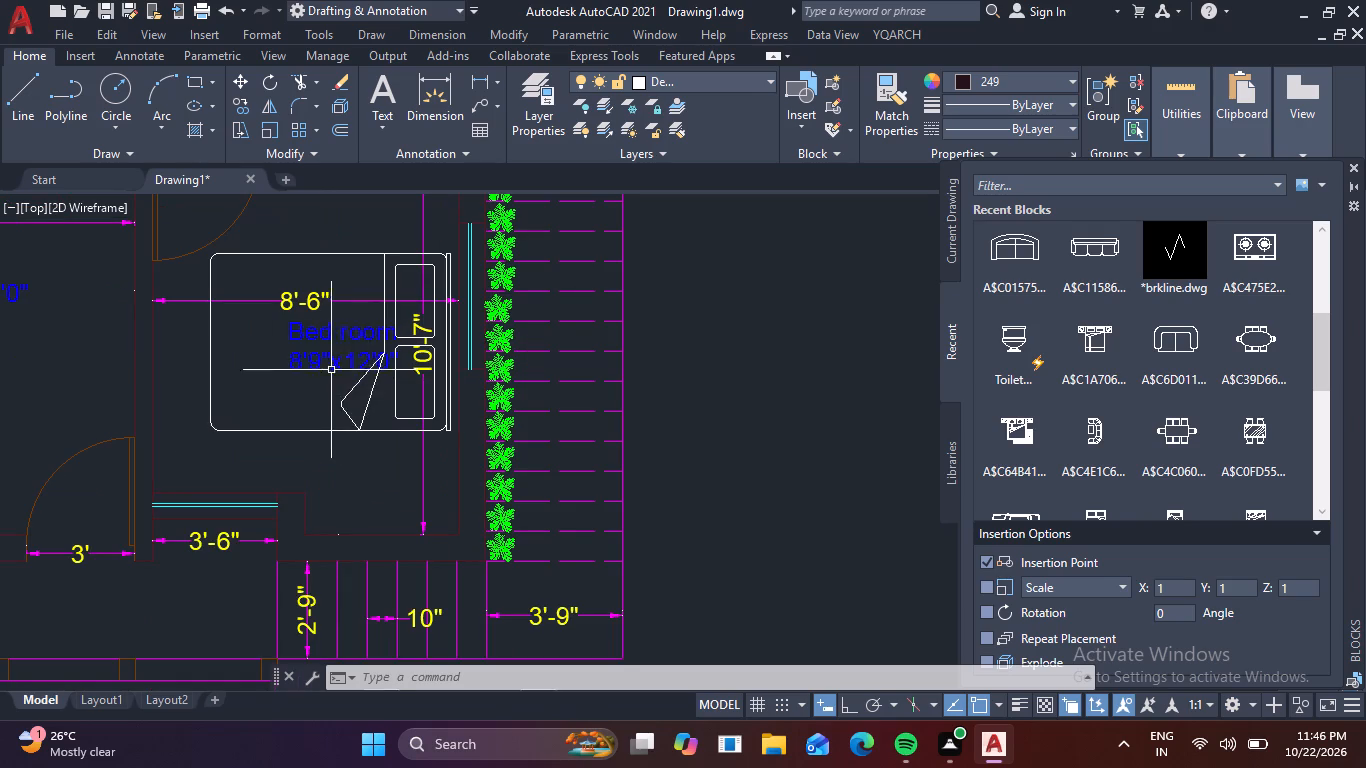
{"action": "left_click", "coordinate": [326, 367]}
{"action": "left_click", "coordinate": [292, 350]}
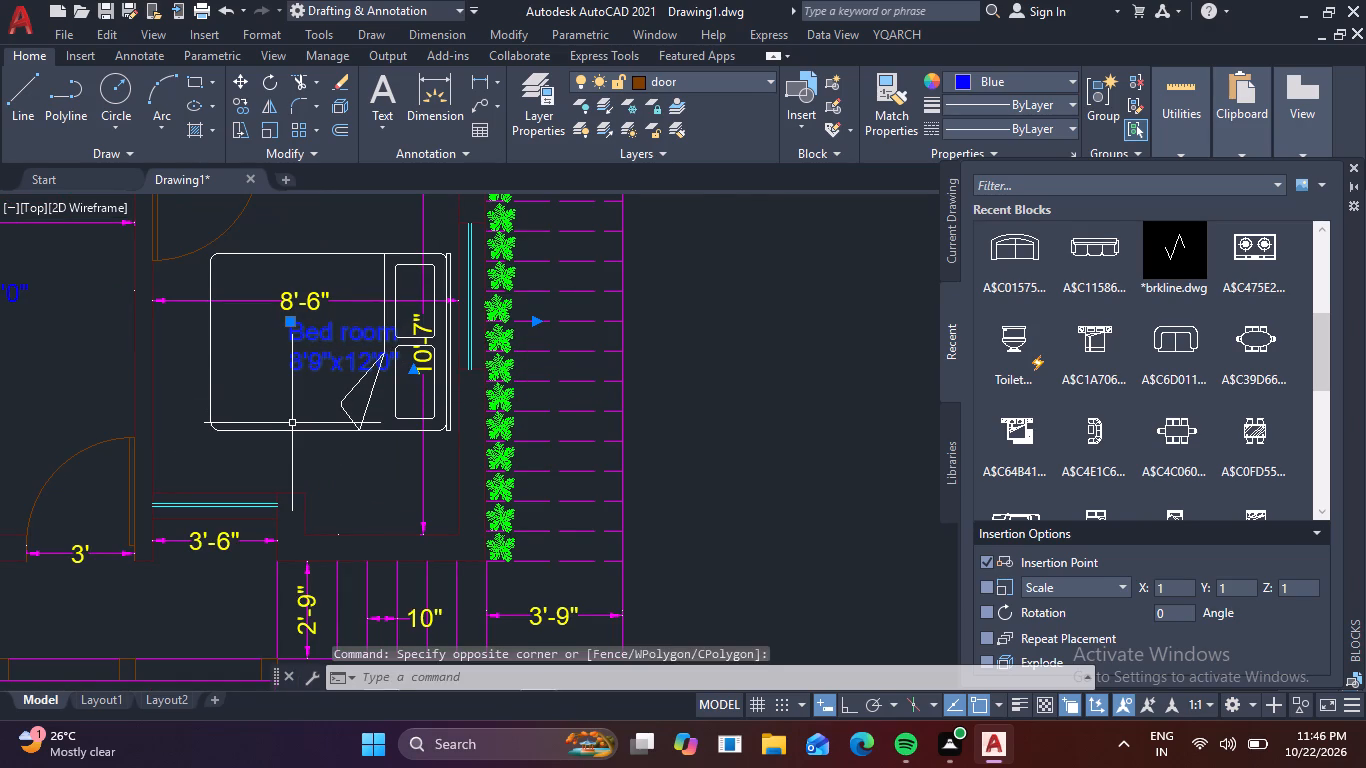
{"action": "type", "text": "m"}
{"action": "key", "text": "space"}
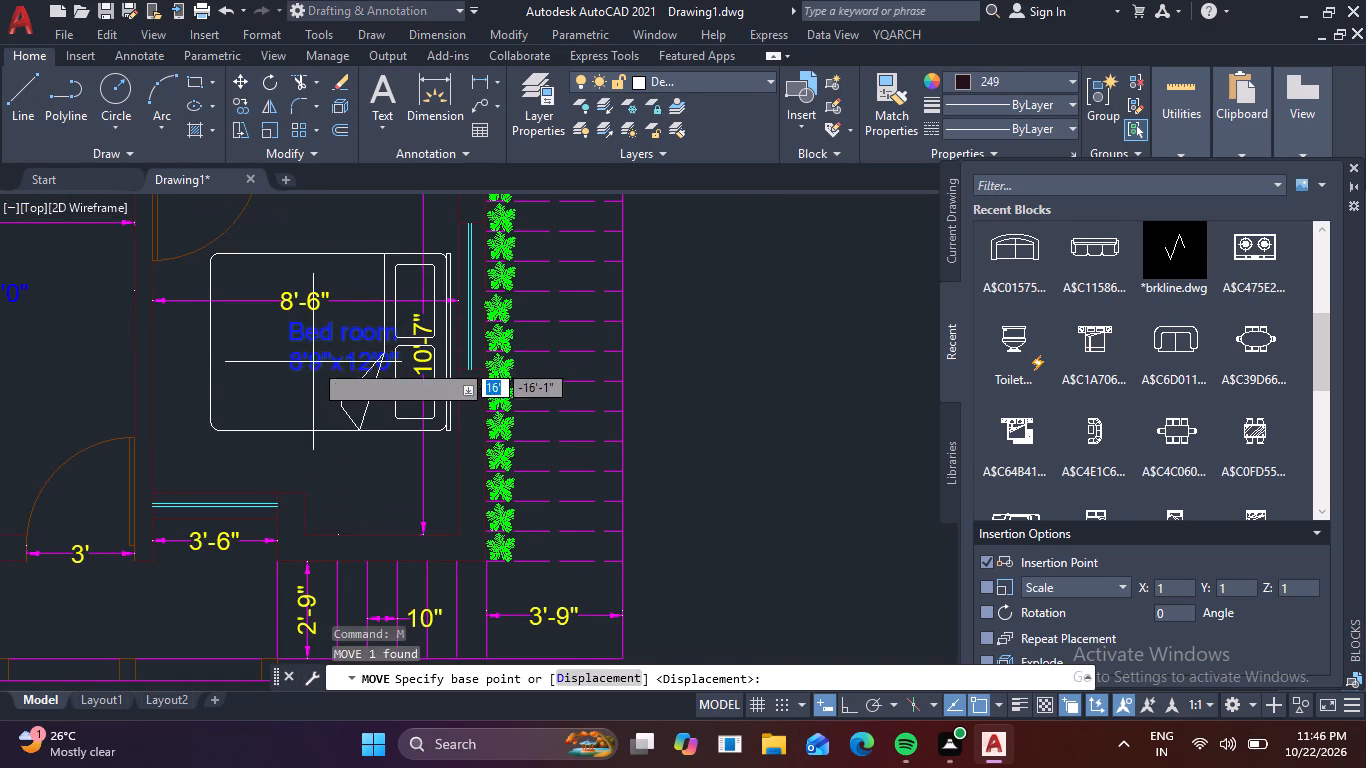
{"action": "left_click", "coordinate": [311, 360]}
{"action": "left_click", "coordinate": [248, 355]}
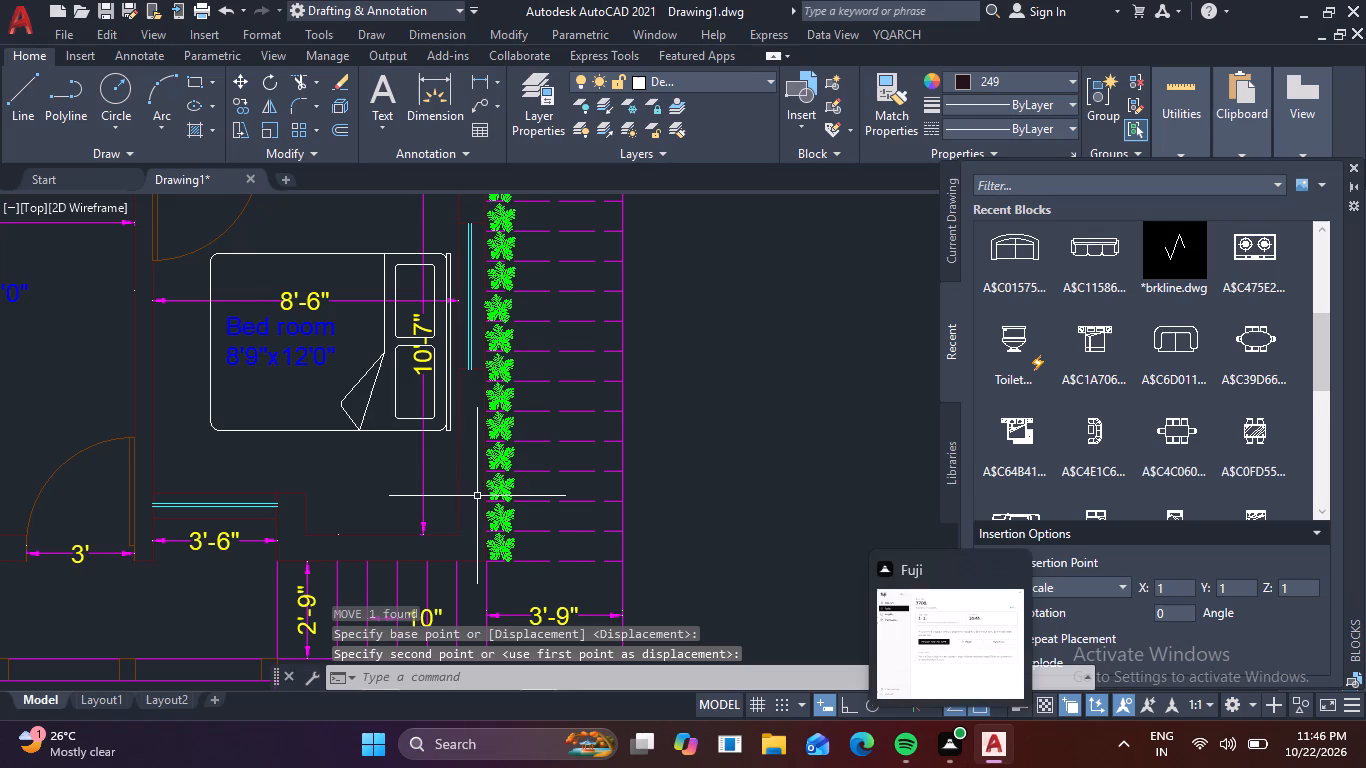
Delete the leftover original bed with south-facing pillows from the empty space west of the plan.
{"action": "scroll", "coordinate": [369, 368], "scroll_direction": "down", "scroll_amount": 2}
{"action": "middle_click_drag", "start_coordinate": [488, 349], "coordinate": [578, 494]}
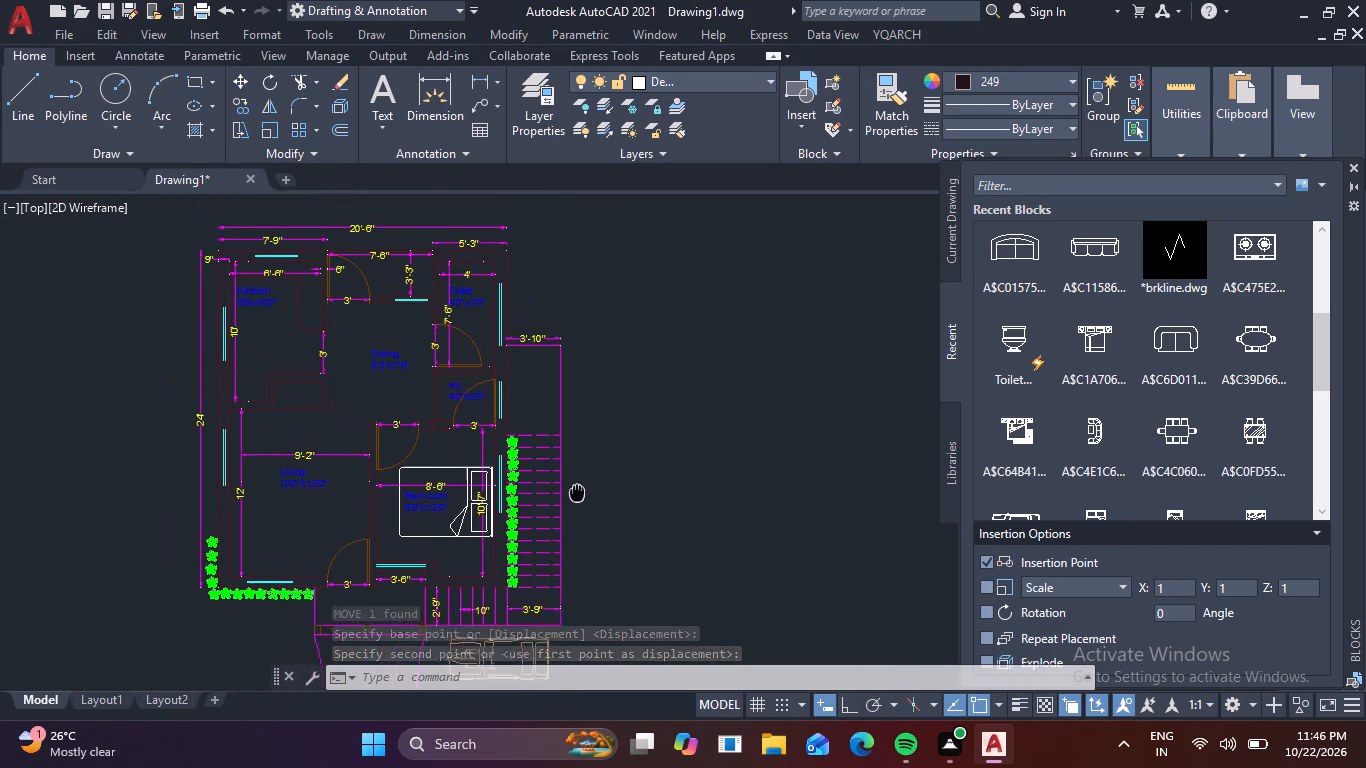
{"action": "middle_click_drag", "start_coordinate": [578, 494], "coordinate": [592, 507]}
{"action": "key", "text": "Escape"}
{"action": "key", "text": "Escape"}
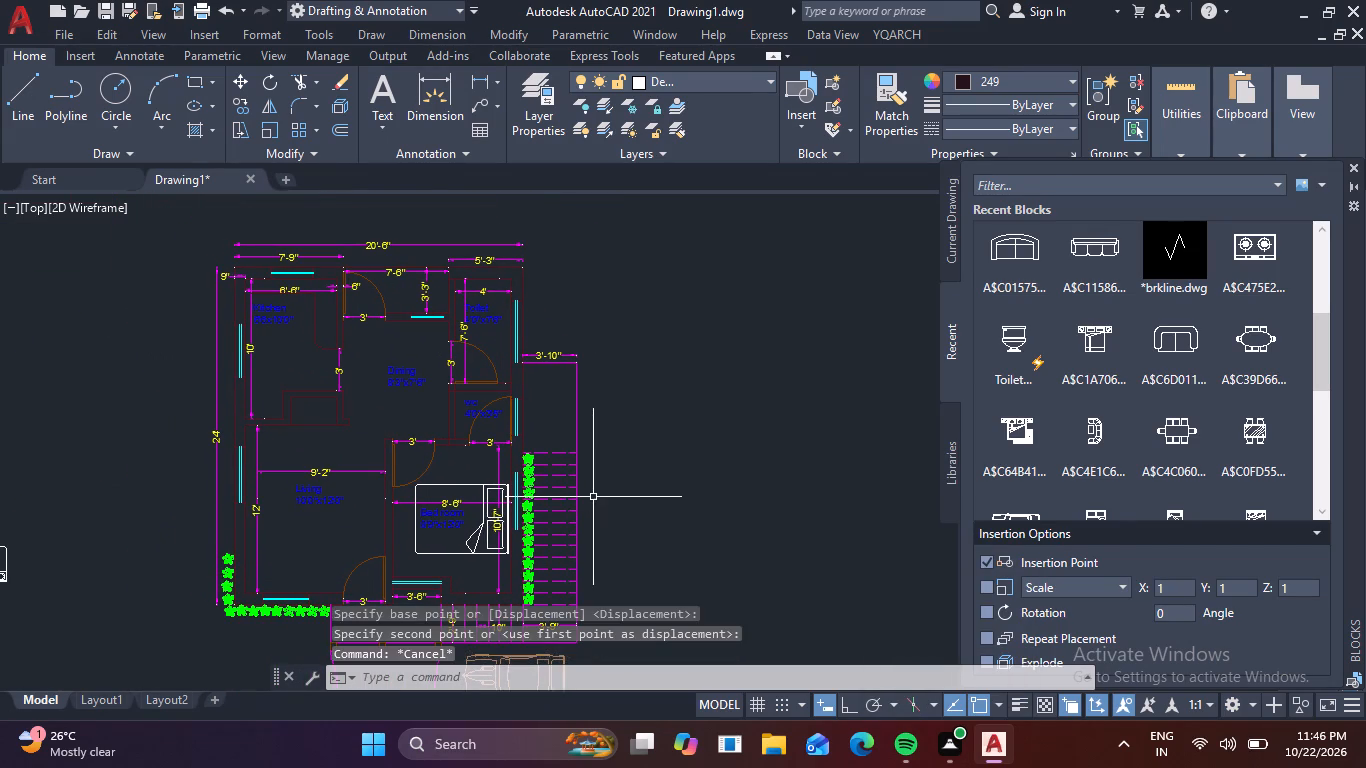
{"action": "scroll", "coordinate": [679, 469], "scroll_direction": "down", "scroll_amount": 1}
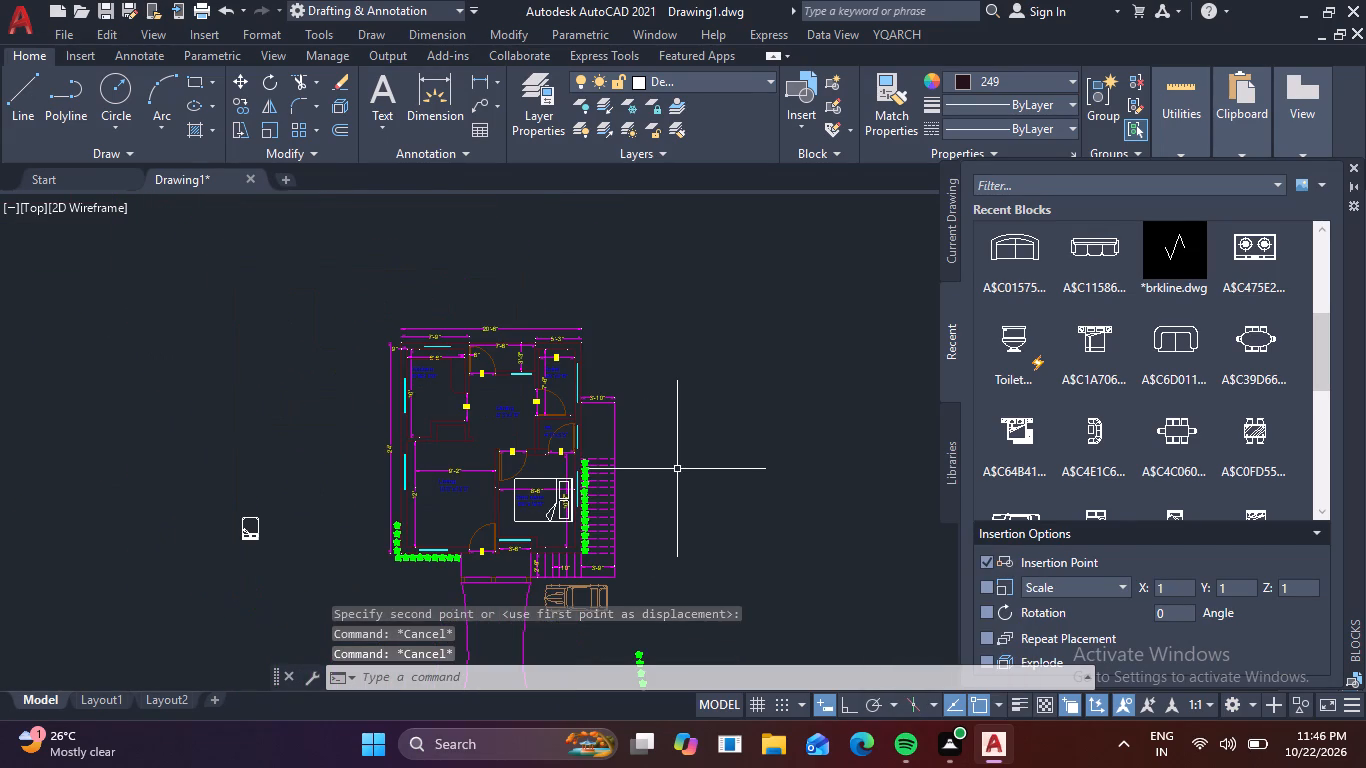
{"action": "left_click_drag", "start_coordinate": [296, 570], "coordinate": [288, 558]}
{"action": "left_click_drag", "start_coordinate": [194, 531], "coordinate": [176, 544]}
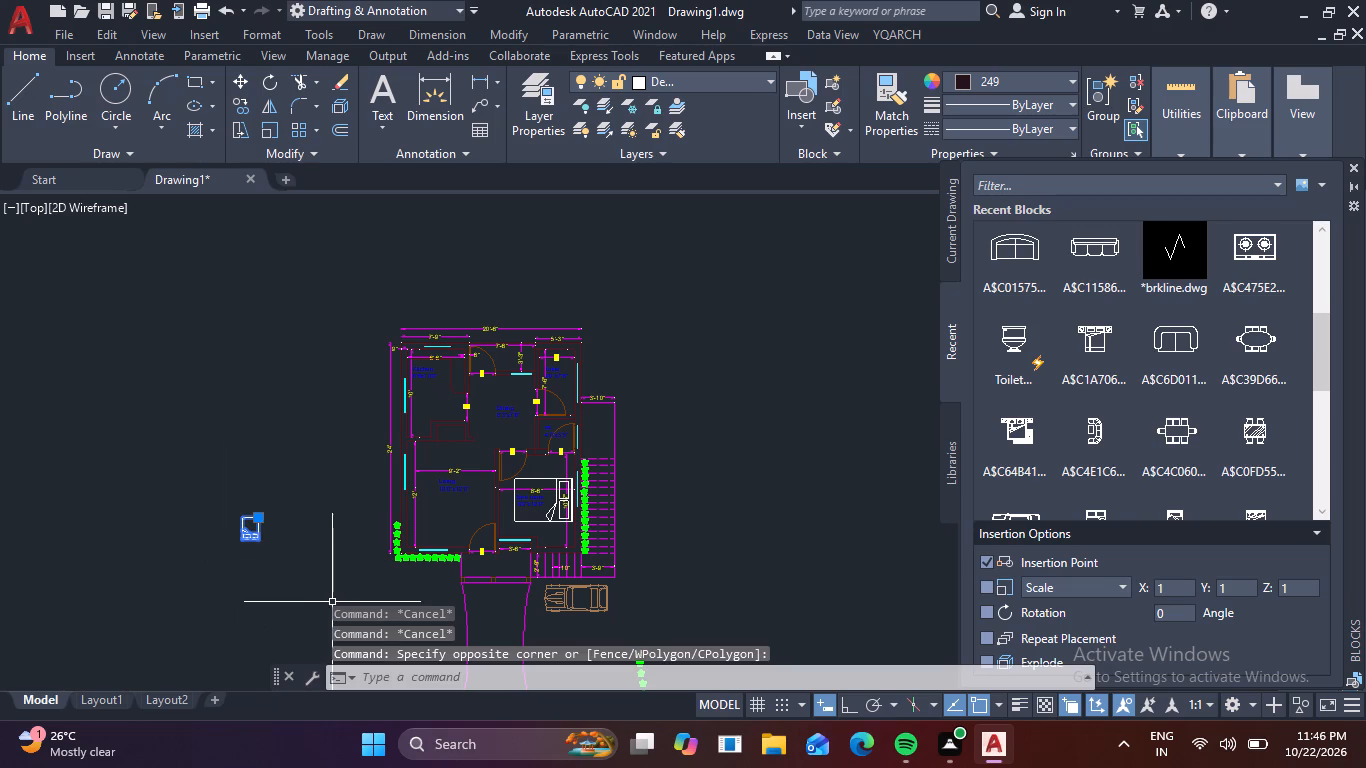
{"action": "key", "text": "Delete"}
Insert the recent L-shaped sofa block (A$C2AFA0...) in the empty space east of the staircase.
{"action": "middle_click_drag", "start_coordinate": [469, 492], "coordinate": [433, 334]}
{"action": "scroll", "coordinate": [498, 311], "scroll_direction": "up", "scroll_amount": 2}
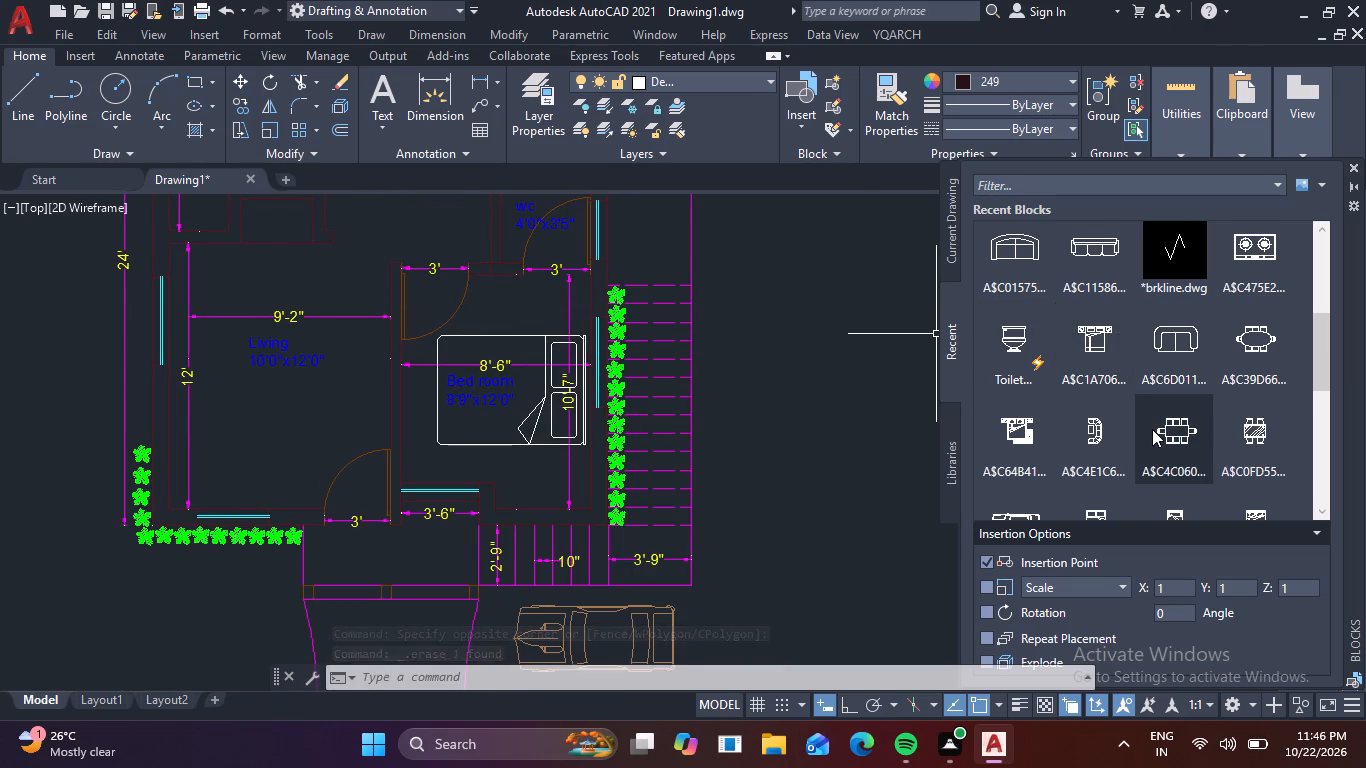
{"action": "scroll", "coordinate": [1084, 371], "scroll_direction": "up", "scroll_amount": 3}
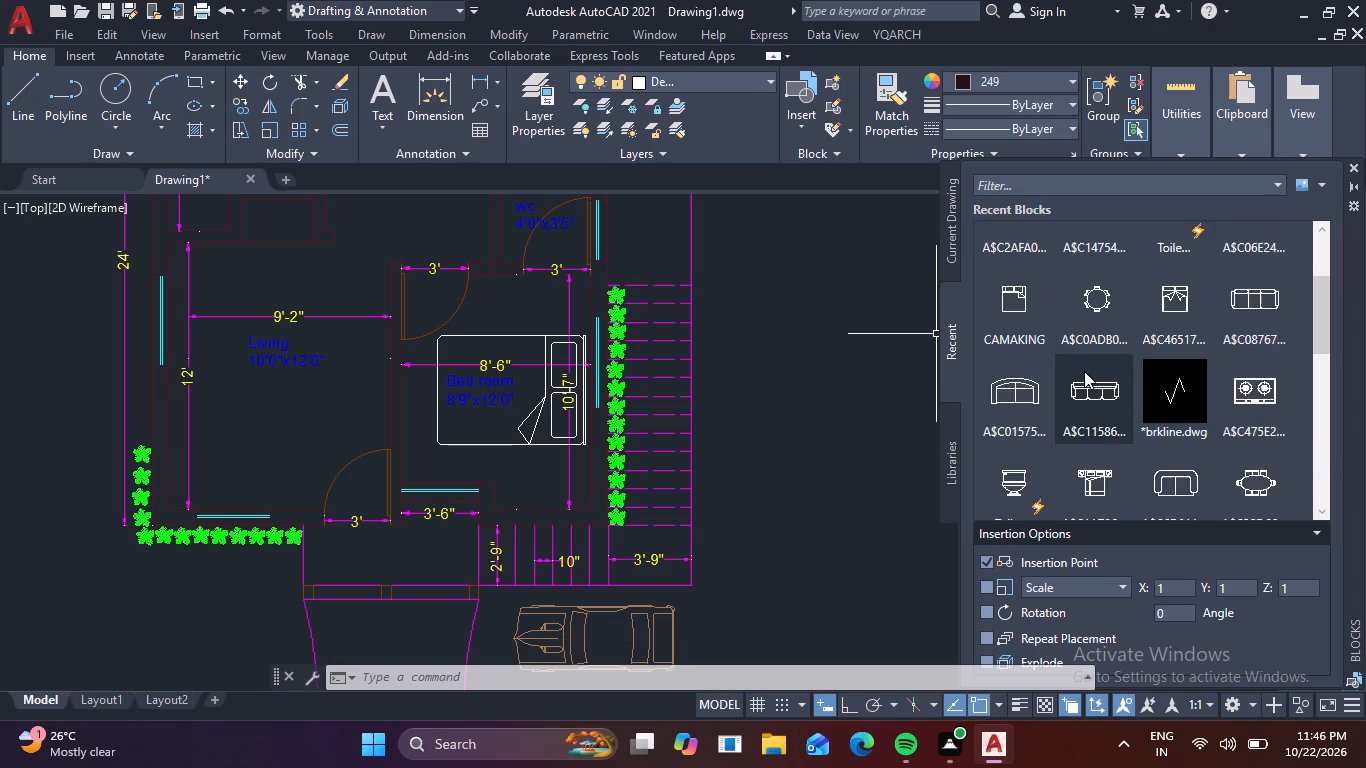
{"action": "scroll", "coordinate": [1084, 371], "scroll_direction": "up", "scroll_amount": 3}
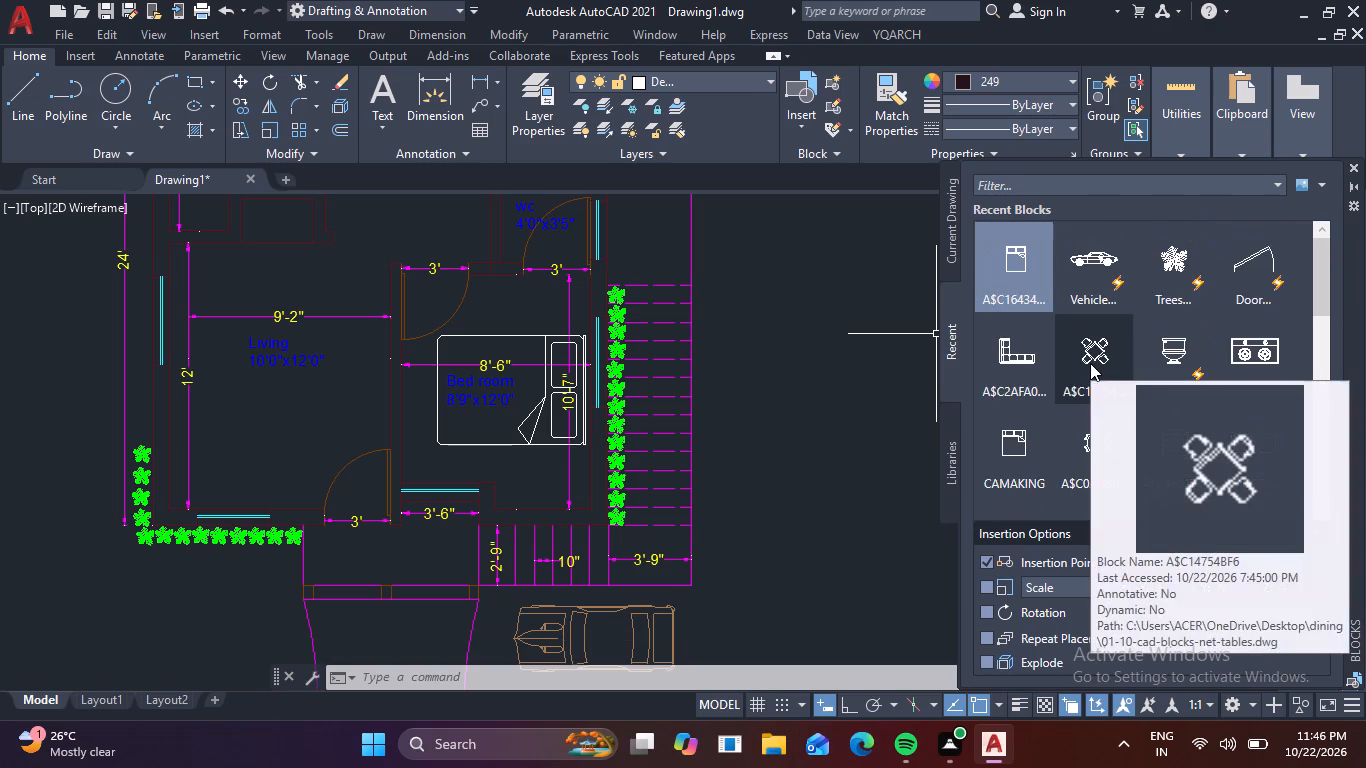
{"action": "left_click_drag", "start_coordinate": [1013, 357], "coordinate": [908, 422]}
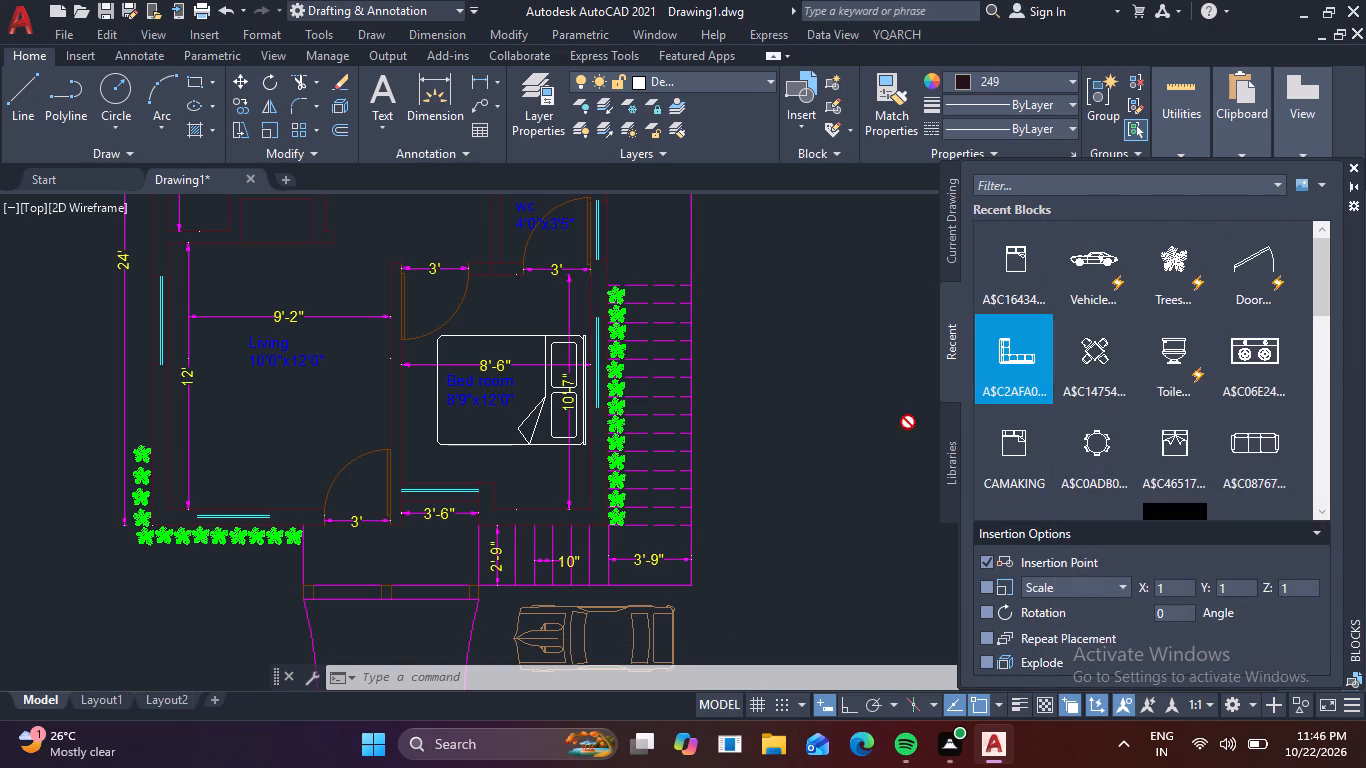
{"action": "left_click_drag", "start_coordinate": [908, 422], "coordinate": [842, 446]}
Enlarge the tiny L-shaped sofa freehand until it is about a third as long as the bedroom's width.
{"action": "left_click_drag", "start_coordinate": [880, 473], "coordinate": [835, 463]}
{"action": "left_click", "coordinate": [796, 437]}
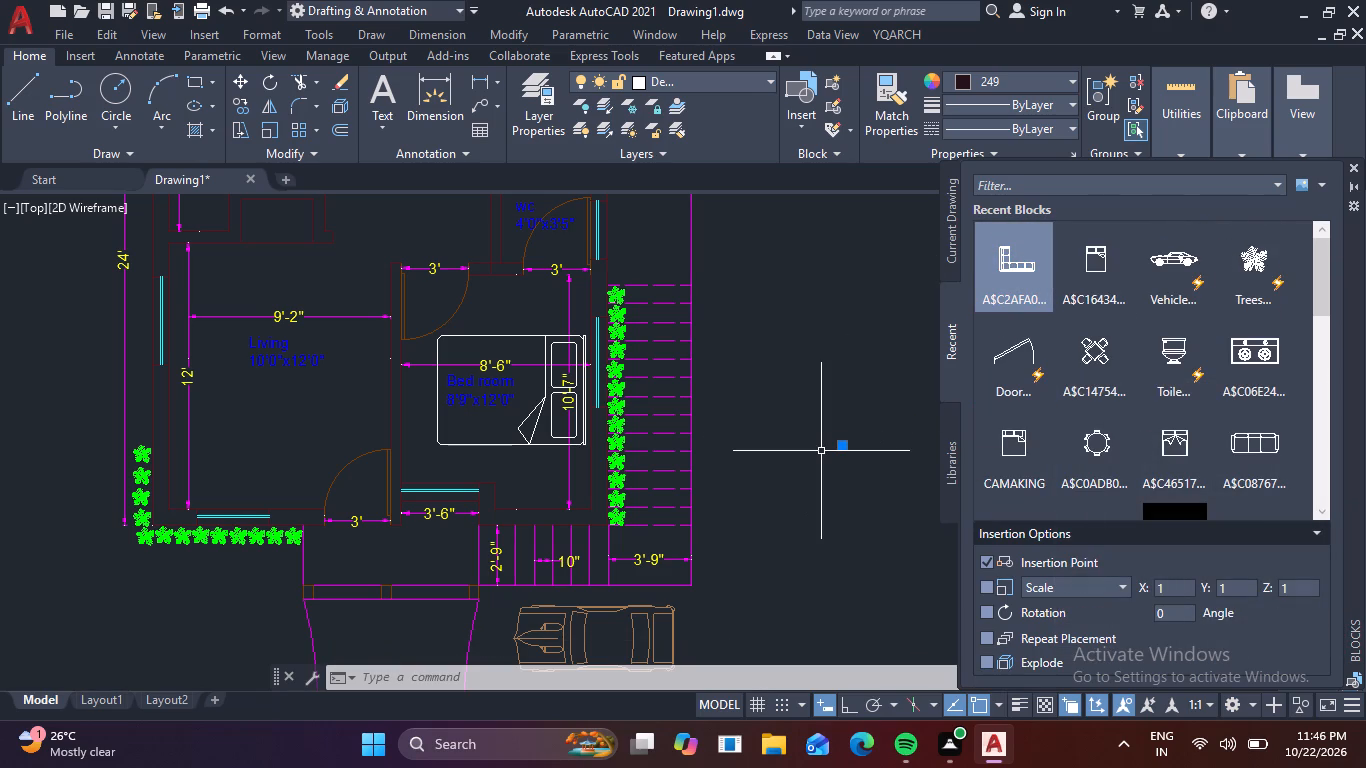
{"action": "type", "text": "sc"}
{"action": "key", "text": "space"}
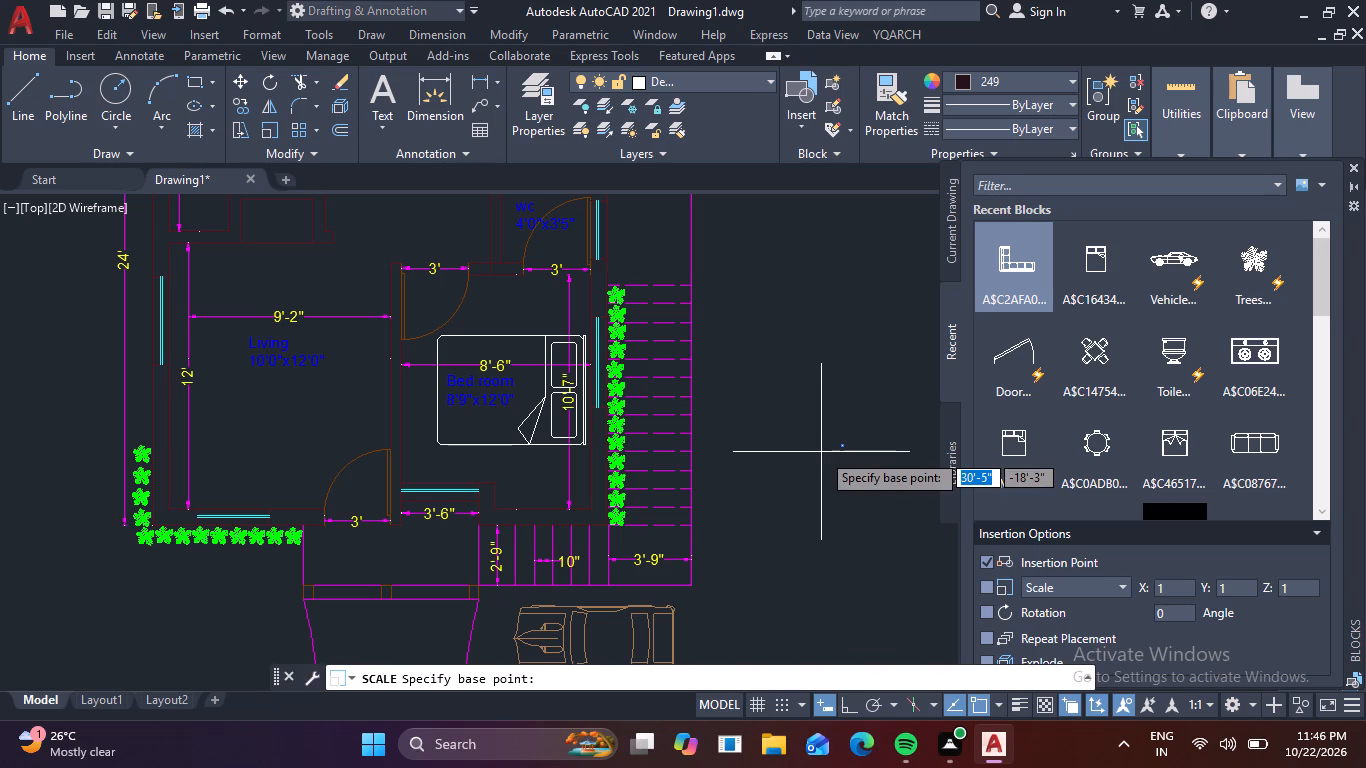
{"action": "left_click", "coordinate": [842, 445]}
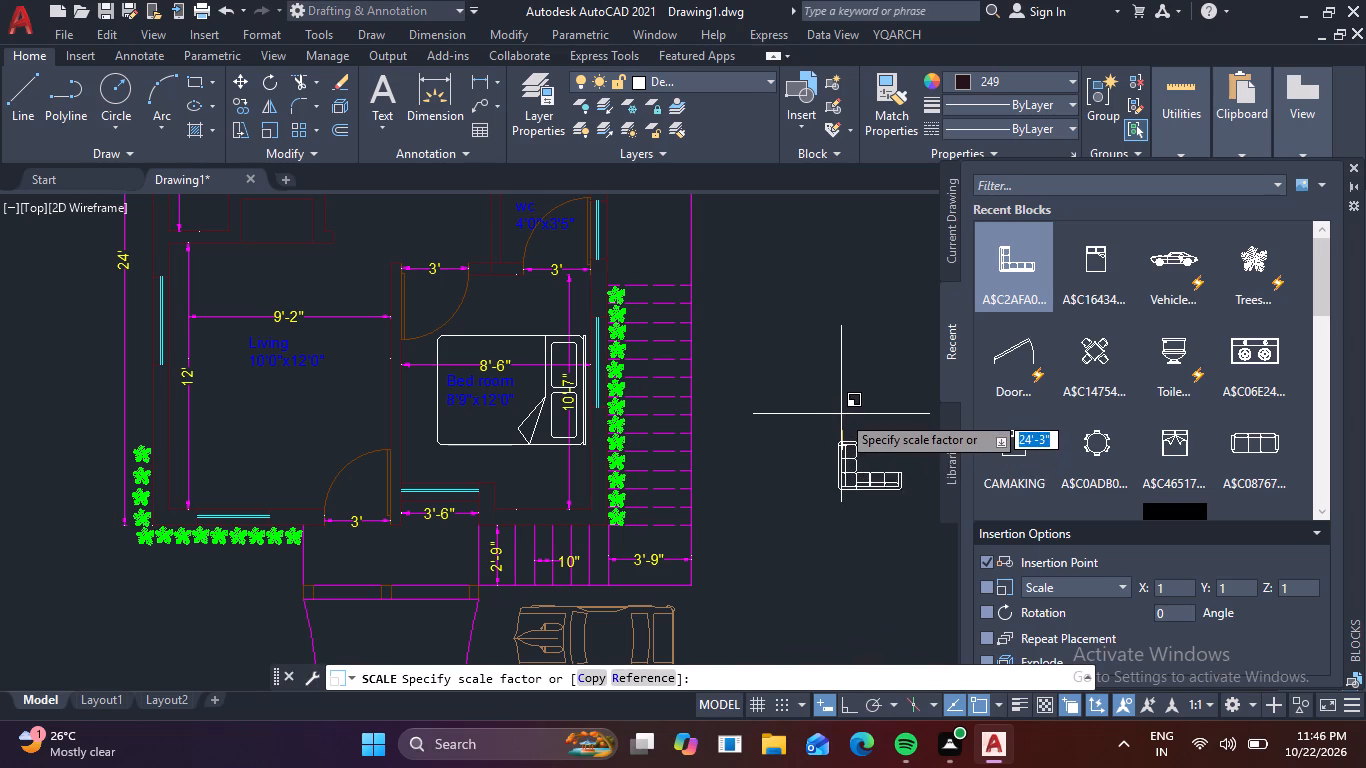
{"action": "left_click", "coordinate": [841, 413]}
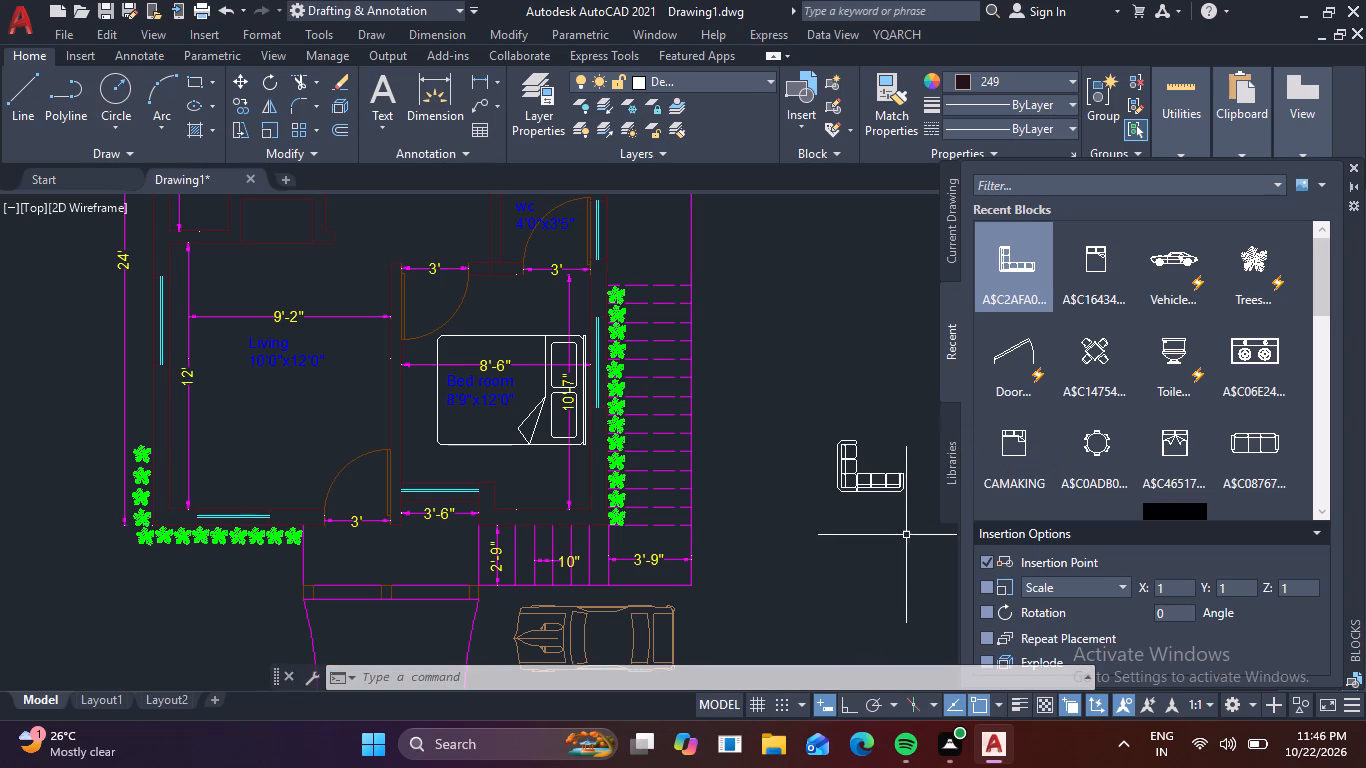
Rotate the L-shaped sofa 90° clockwise so that its corner lies at the northwest.
{"action": "middle_click_drag", "start_coordinate": [896, 545], "coordinate": [772, 576]}
{"action": "left_click", "coordinate": [764, 519]}
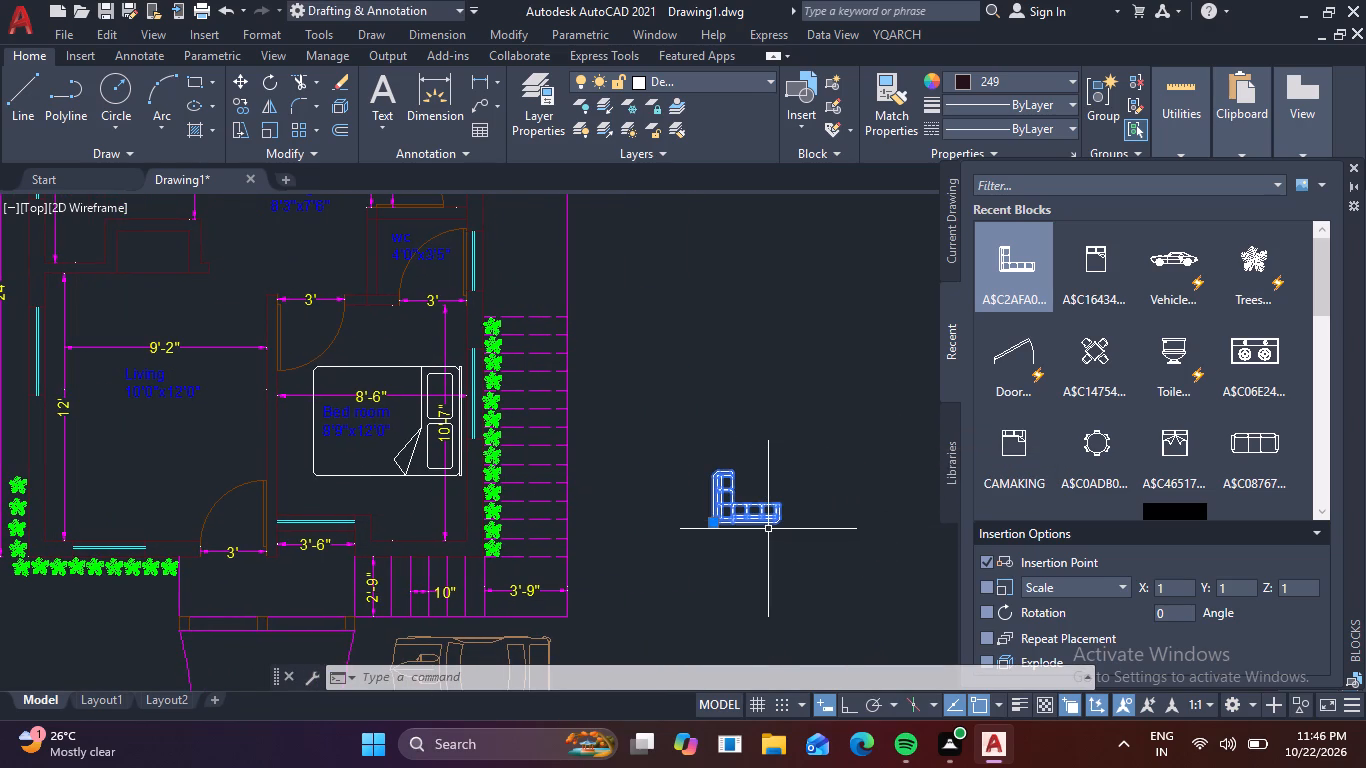
{"action": "type", "text": "ro"}
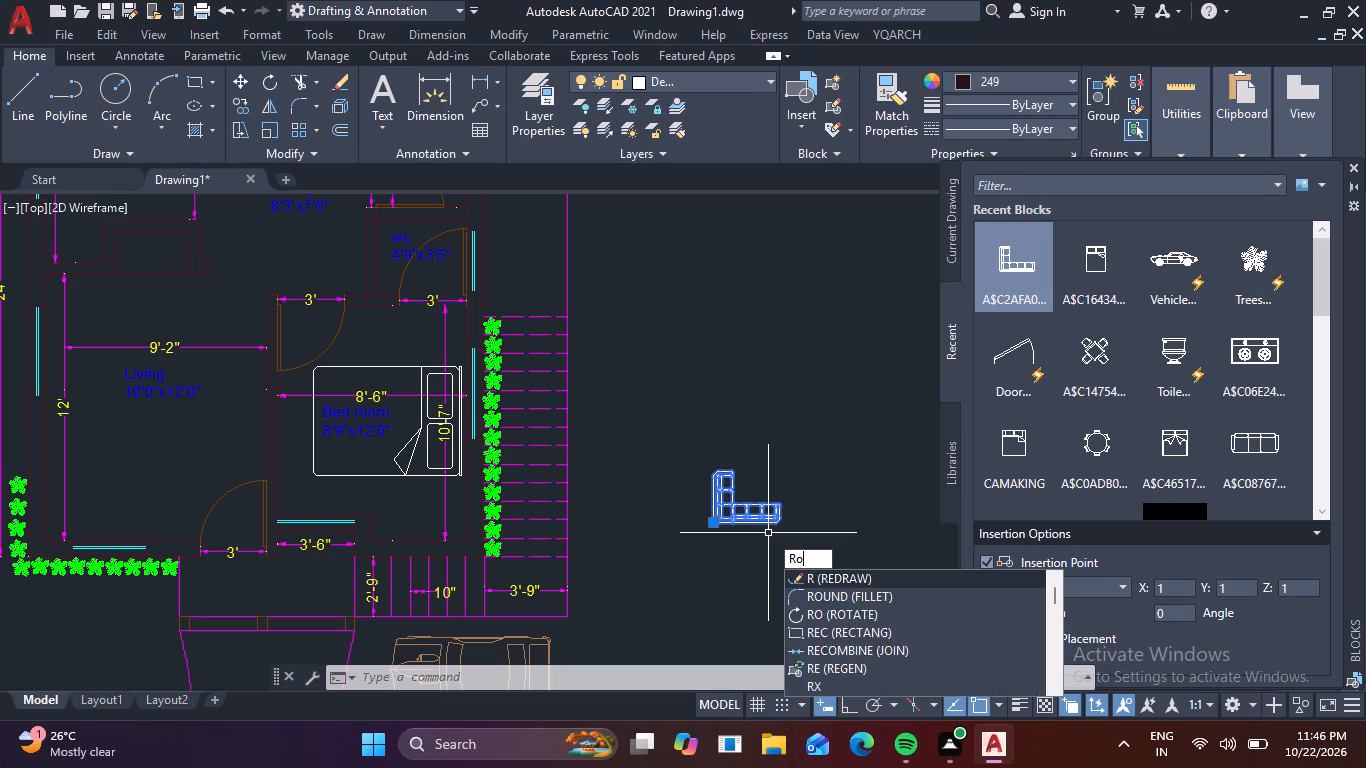
{"action": "key", "text": "space"}
{"action": "key", "text": "F8"}
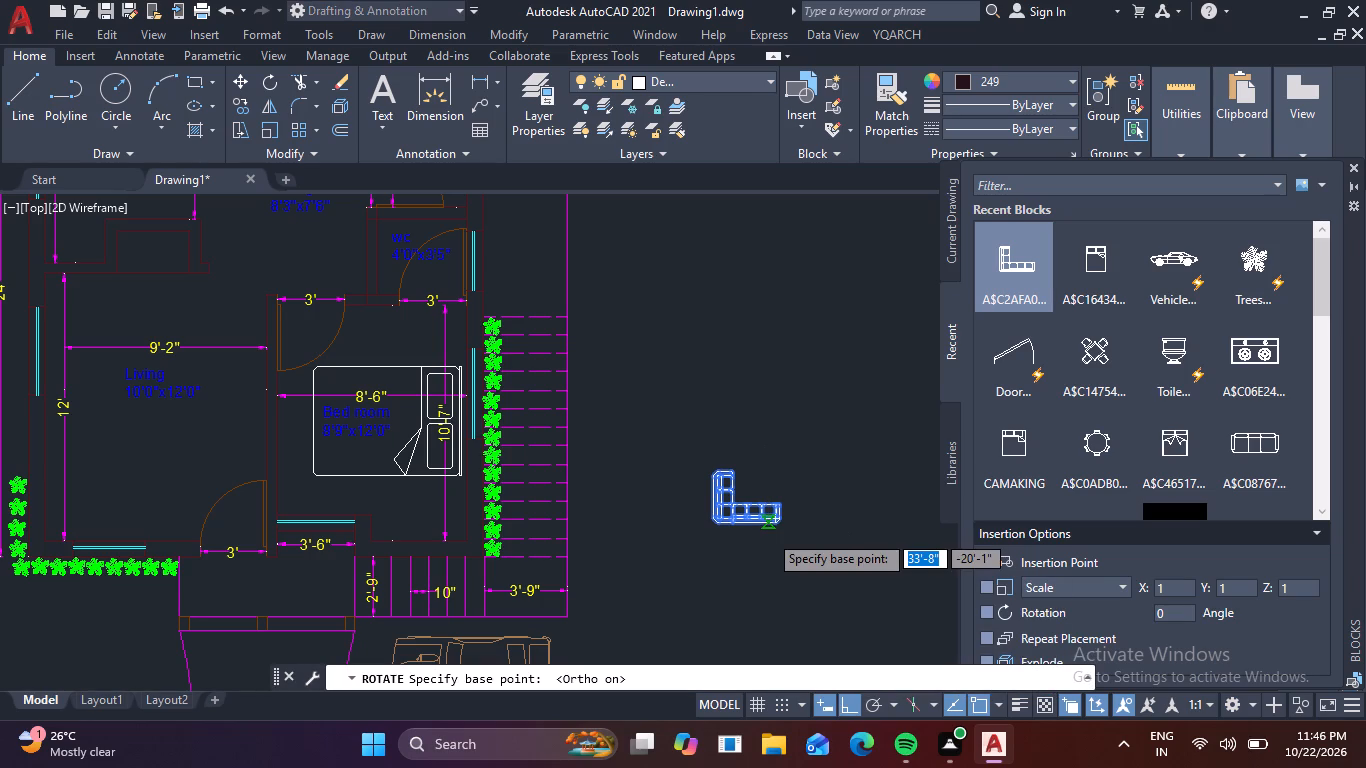
{"action": "left_click", "coordinate": [718, 500]}
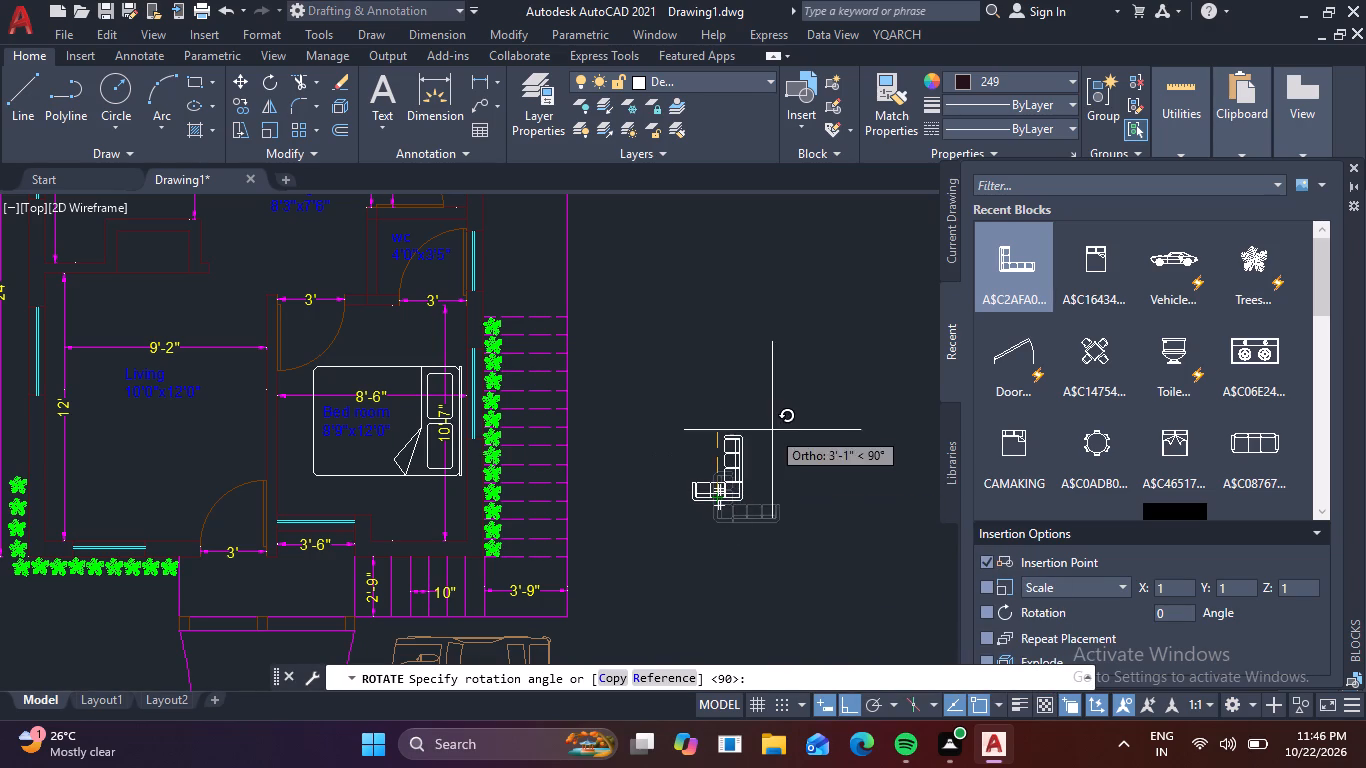
{"action": "left_click", "coordinate": [773, 635]}
Scale up the rotated sofa freehand from its northwest corner until its long side is about 5' long.
{"action": "left_click_drag", "start_coordinate": [779, 611], "coordinate": [776, 599]}
{"action": "left_click", "coordinate": [700, 527]}
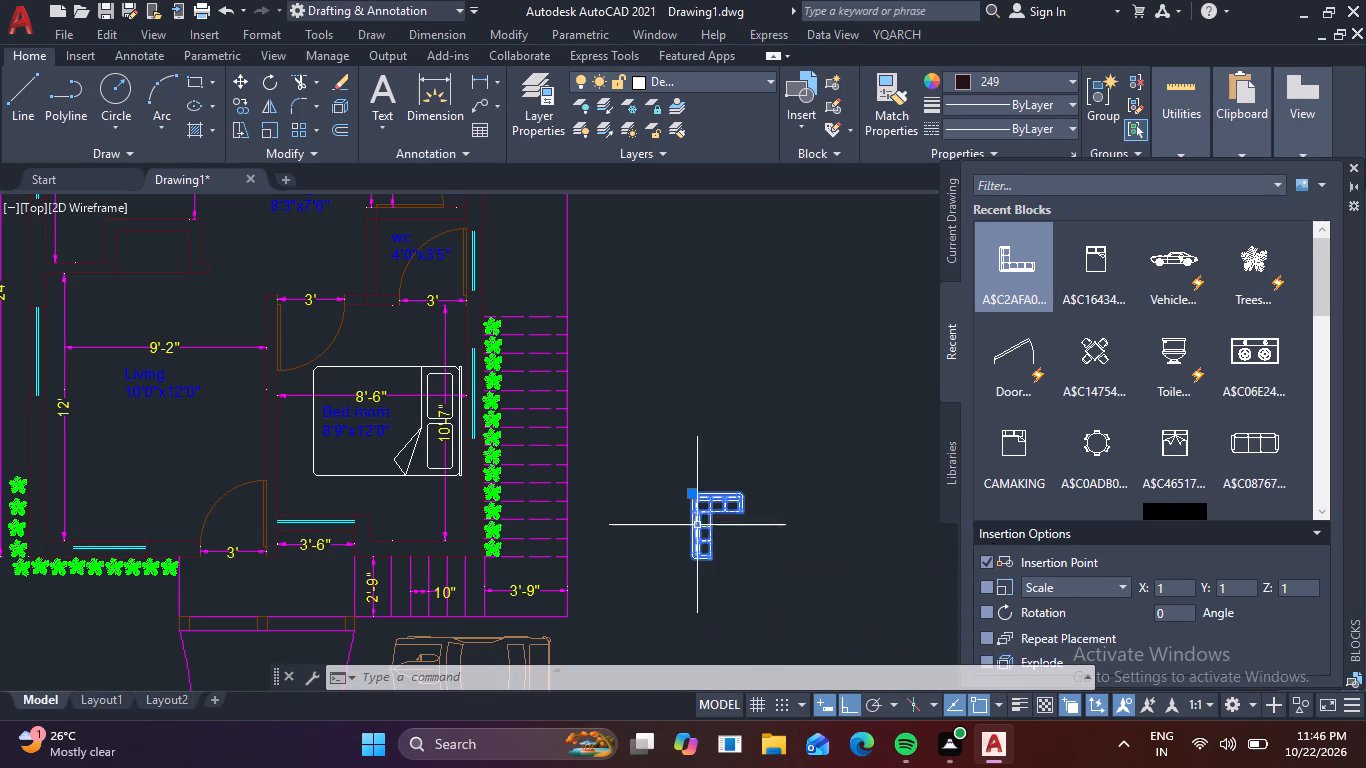
{"action": "type", "text": "sc"}
{"action": "key", "text": "space"}
{"action": "scroll", "coordinate": [717, 491], "scroll_direction": "up", "scroll_amount": 1}
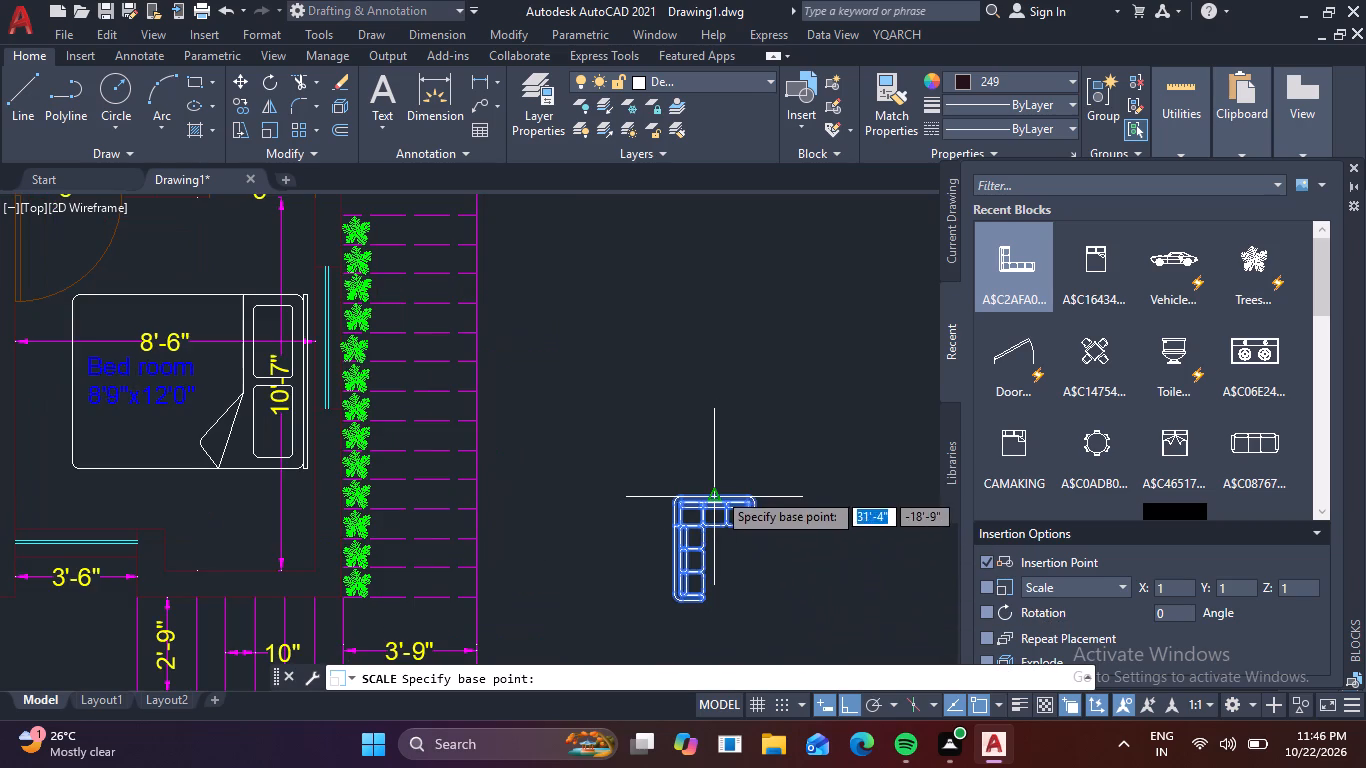
{"action": "middle_click_drag", "start_coordinate": [702, 501], "coordinate": [700, 419]}
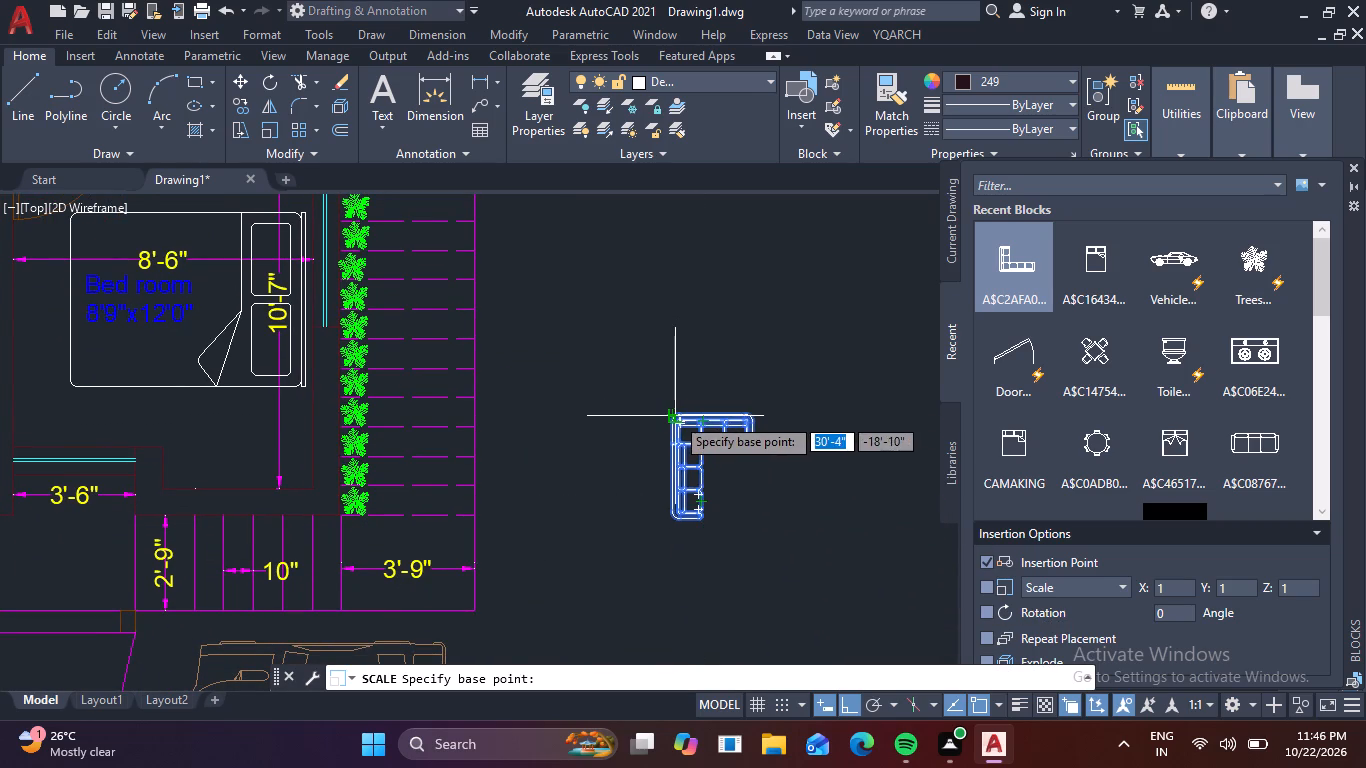
{"action": "left_click", "coordinate": [675, 416]}
{"action": "left_click", "coordinate": [764, 339]}
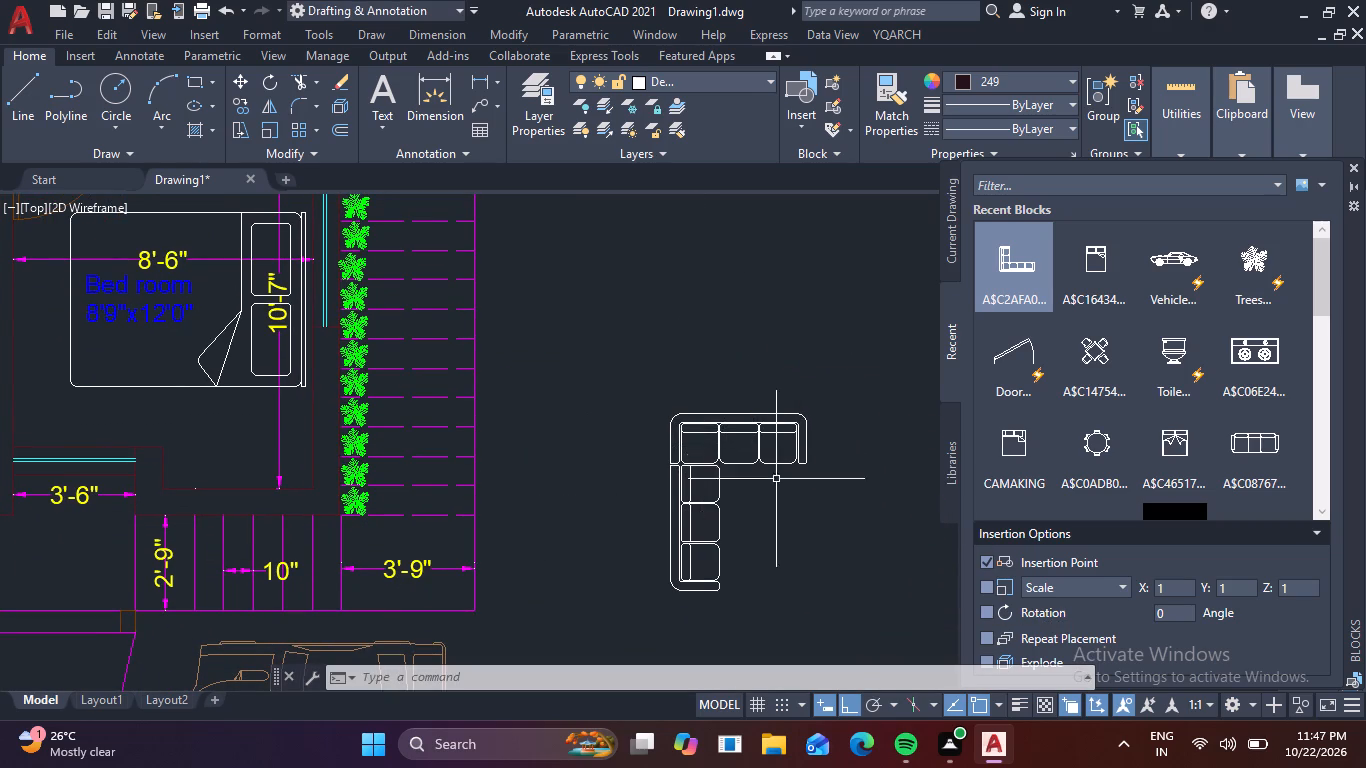
Move the L-shaped sofa into the northwest corner of the living room, with its long side along the west wall.
{"action": "left_click_drag", "start_coordinate": [772, 548], "coordinate": [763, 545]}
{"action": "left_click", "coordinate": [661, 441]}
{"action": "type", "text": "m"}
{"action": "key", "text": "space"}
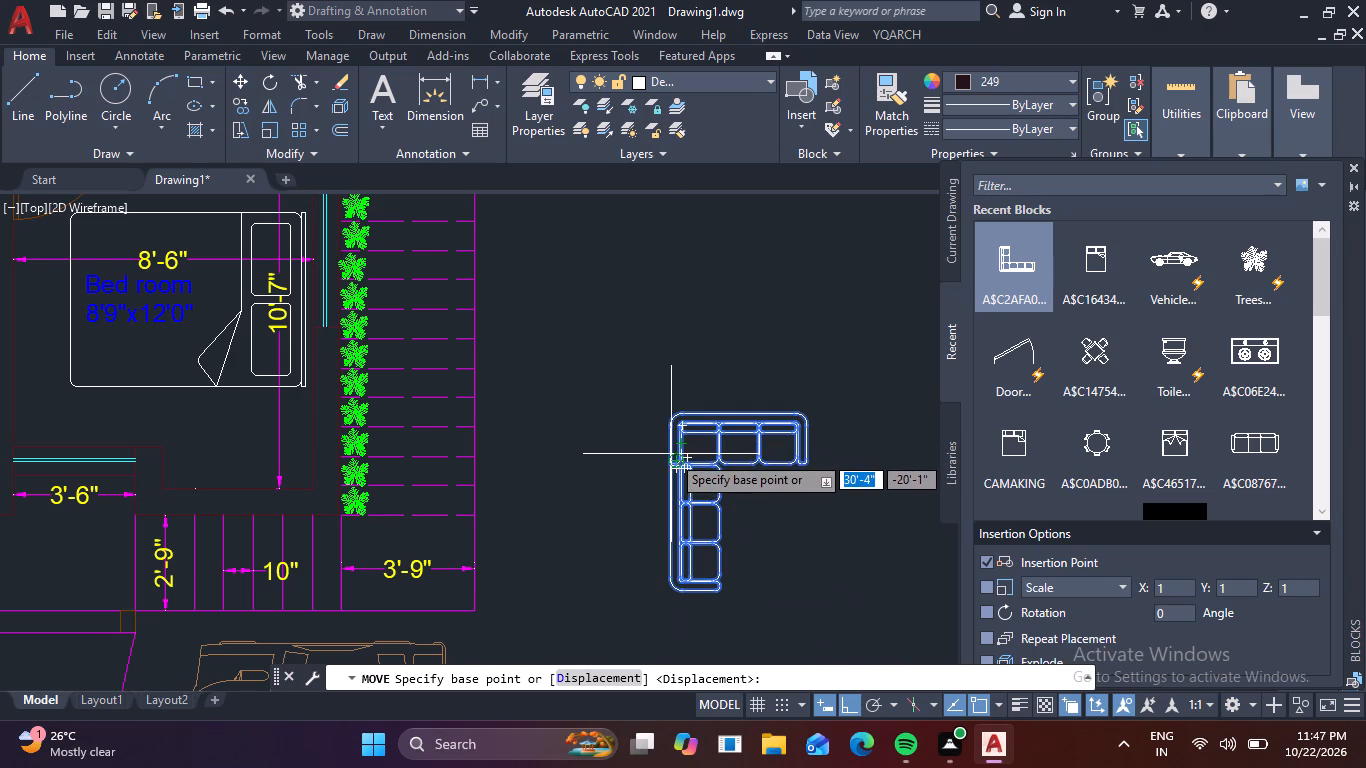
{"action": "left_click", "coordinate": [671, 454]}
{"action": "key", "text": "F8"}
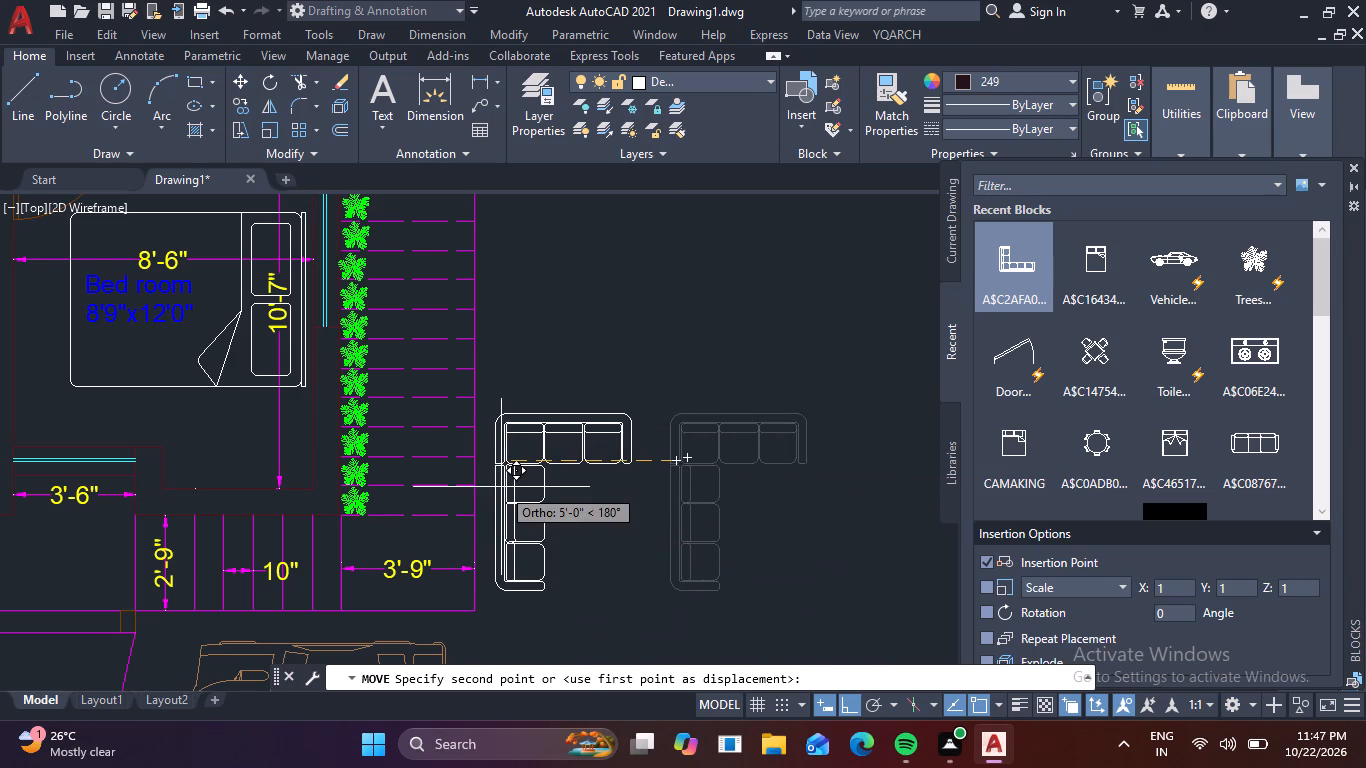
{"action": "scroll", "coordinate": [545, 469], "scroll_direction": "down", "scroll_amount": 2}
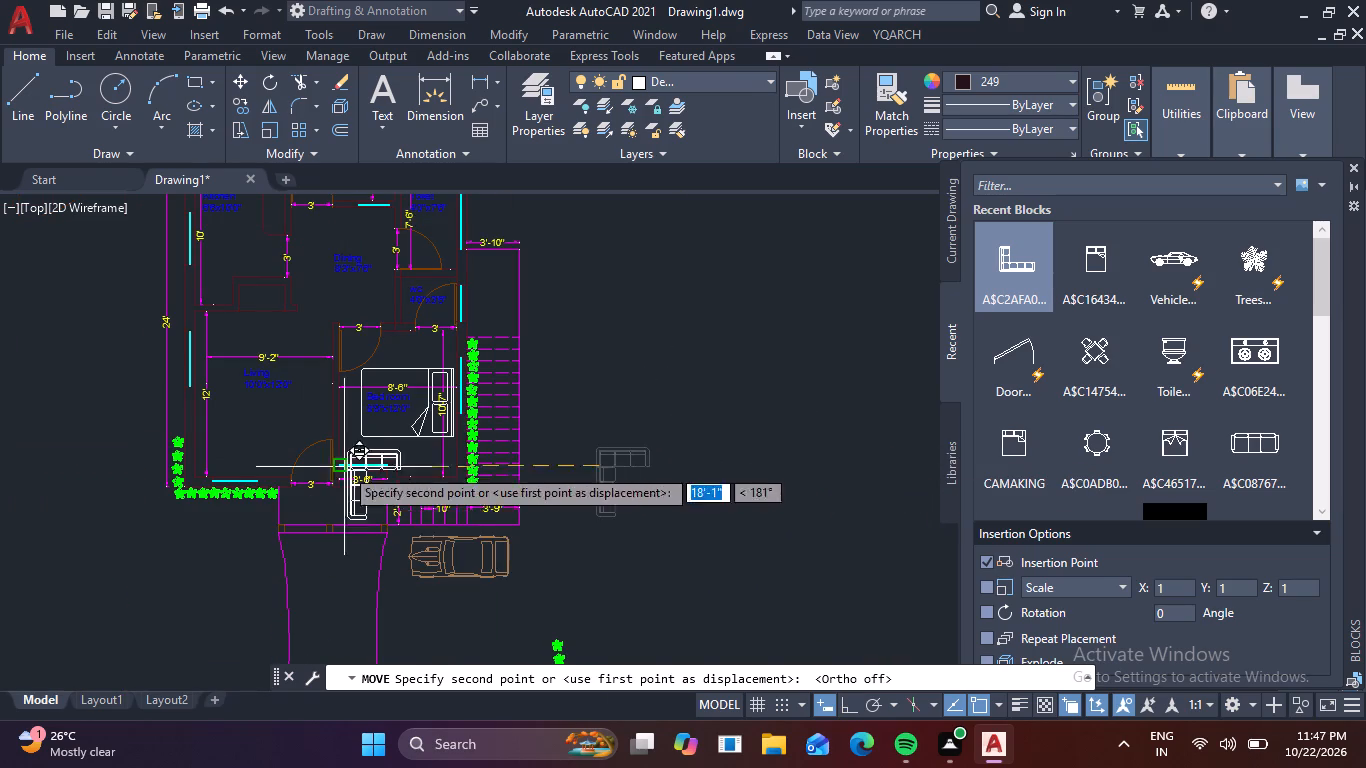
{"action": "scroll", "coordinate": [230, 387], "scroll_direction": "up", "scroll_amount": 3}
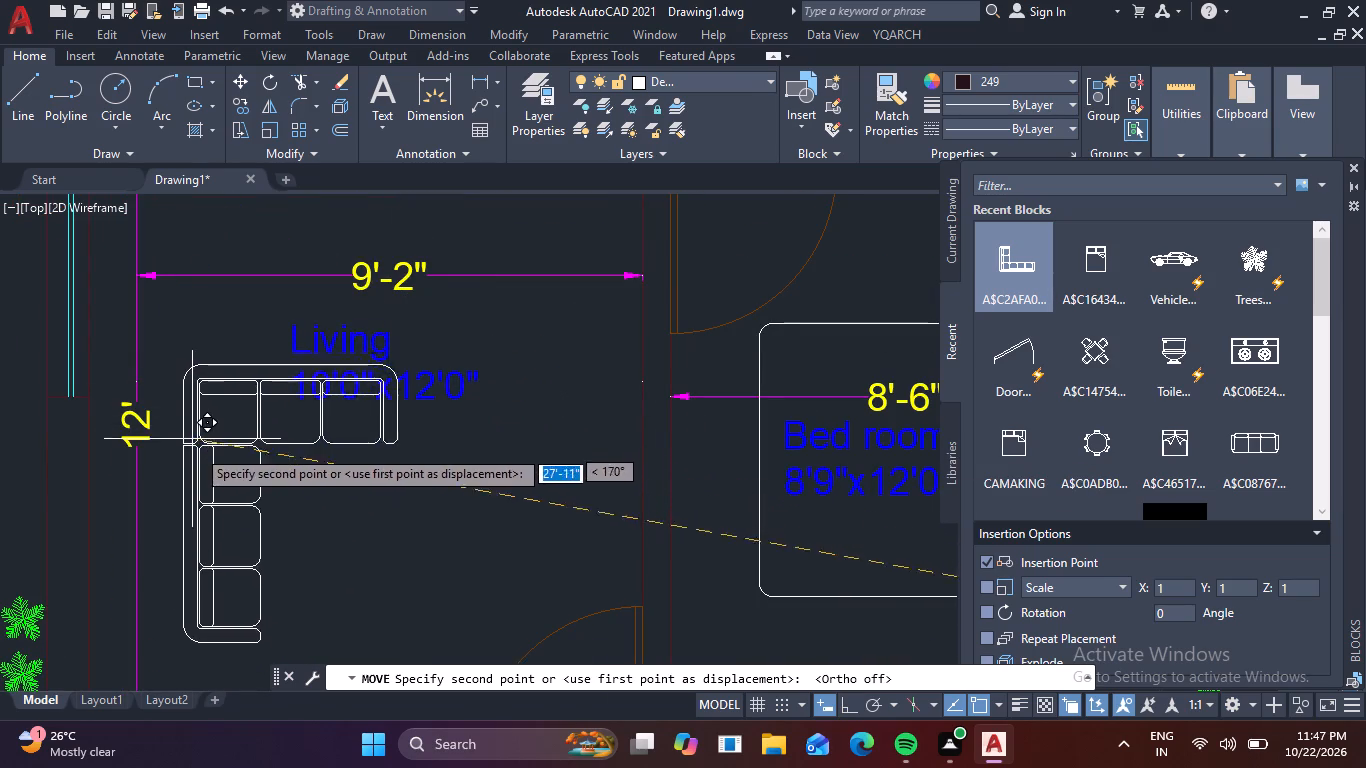
{"action": "middle_click_drag", "start_coordinate": [199, 453], "coordinate": [248, 274]}
{"action": "middle_click_drag", "start_coordinate": [238, 285], "coordinate": [209, 467]}
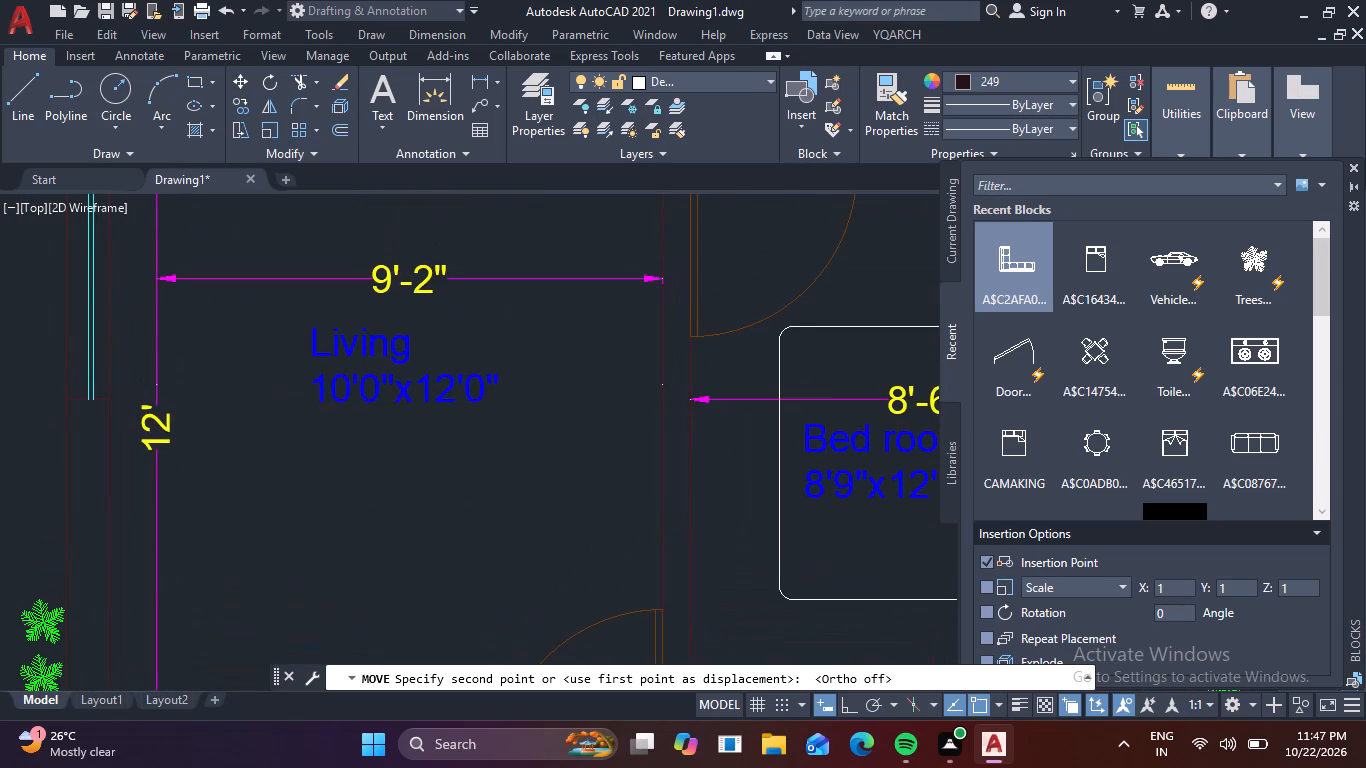
{"action": "middle_click_drag", "start_coordinate": [183, 472], "coordinate": [189, 477]}
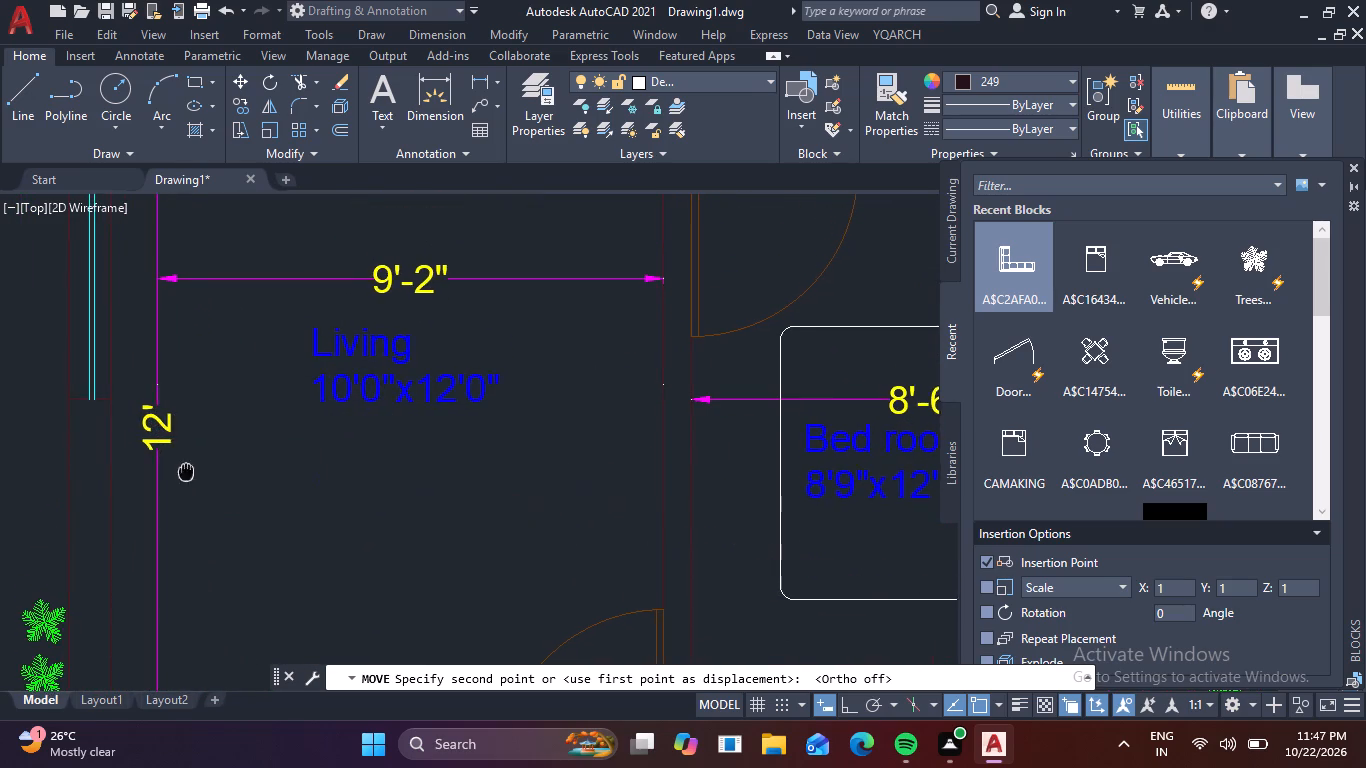
{"action": "middle_click_drag", "start_coordinate": [189, 477], "coordinate": [198, 616]}
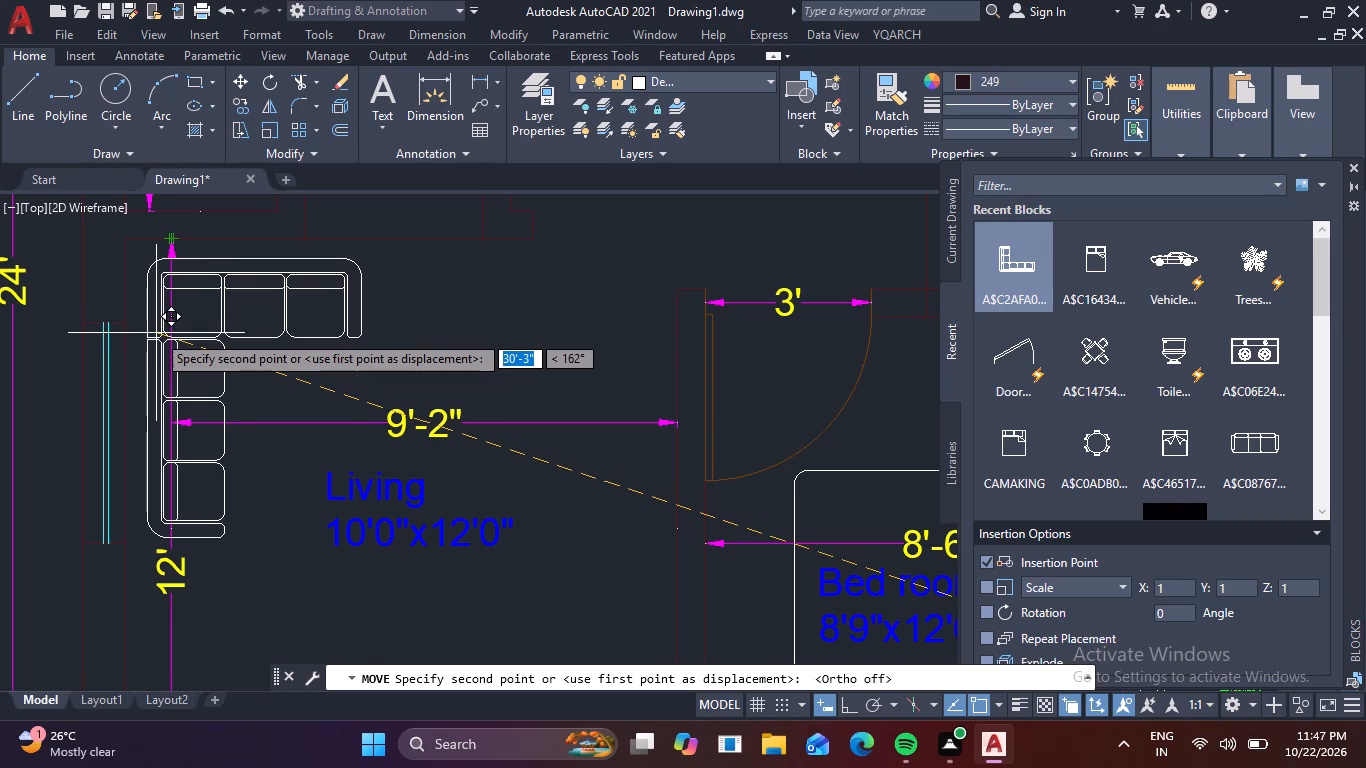
{"action": "left_click", "coordinate": [156, 333]}
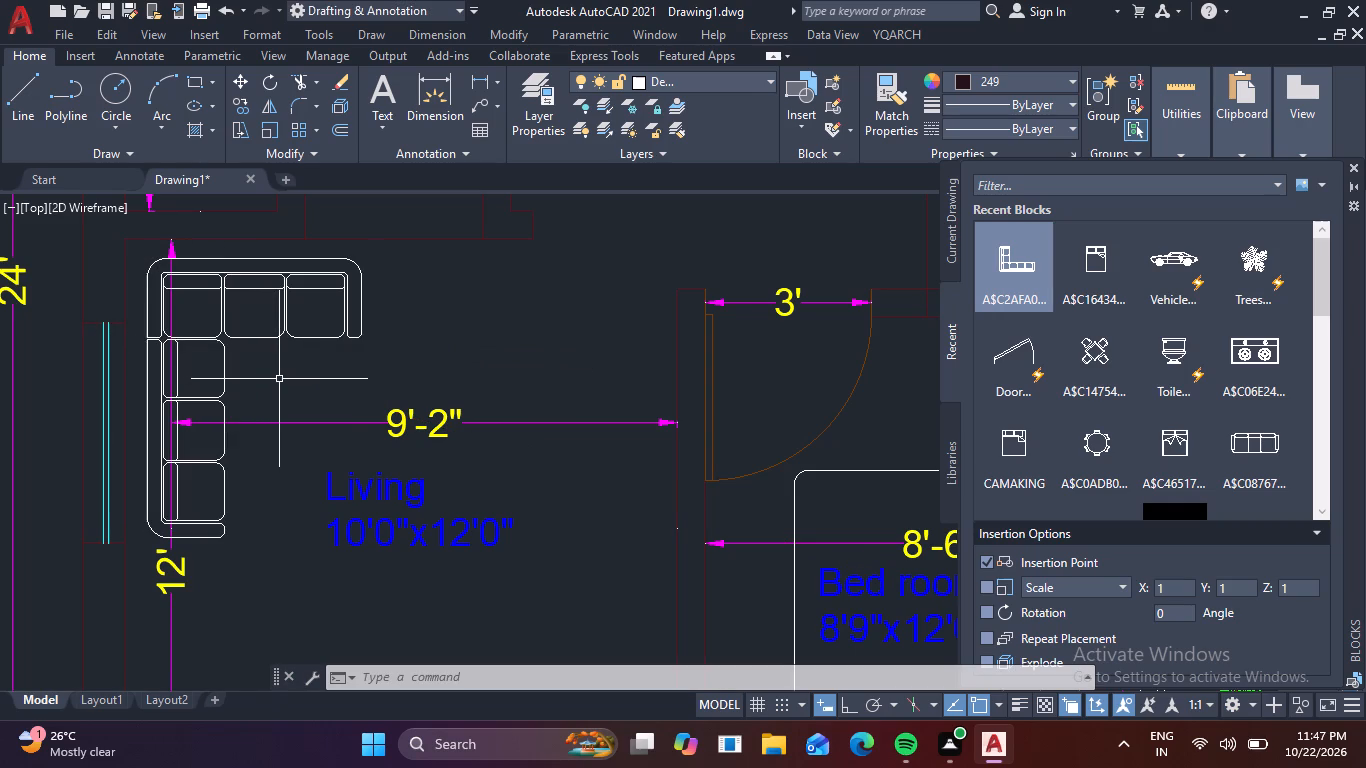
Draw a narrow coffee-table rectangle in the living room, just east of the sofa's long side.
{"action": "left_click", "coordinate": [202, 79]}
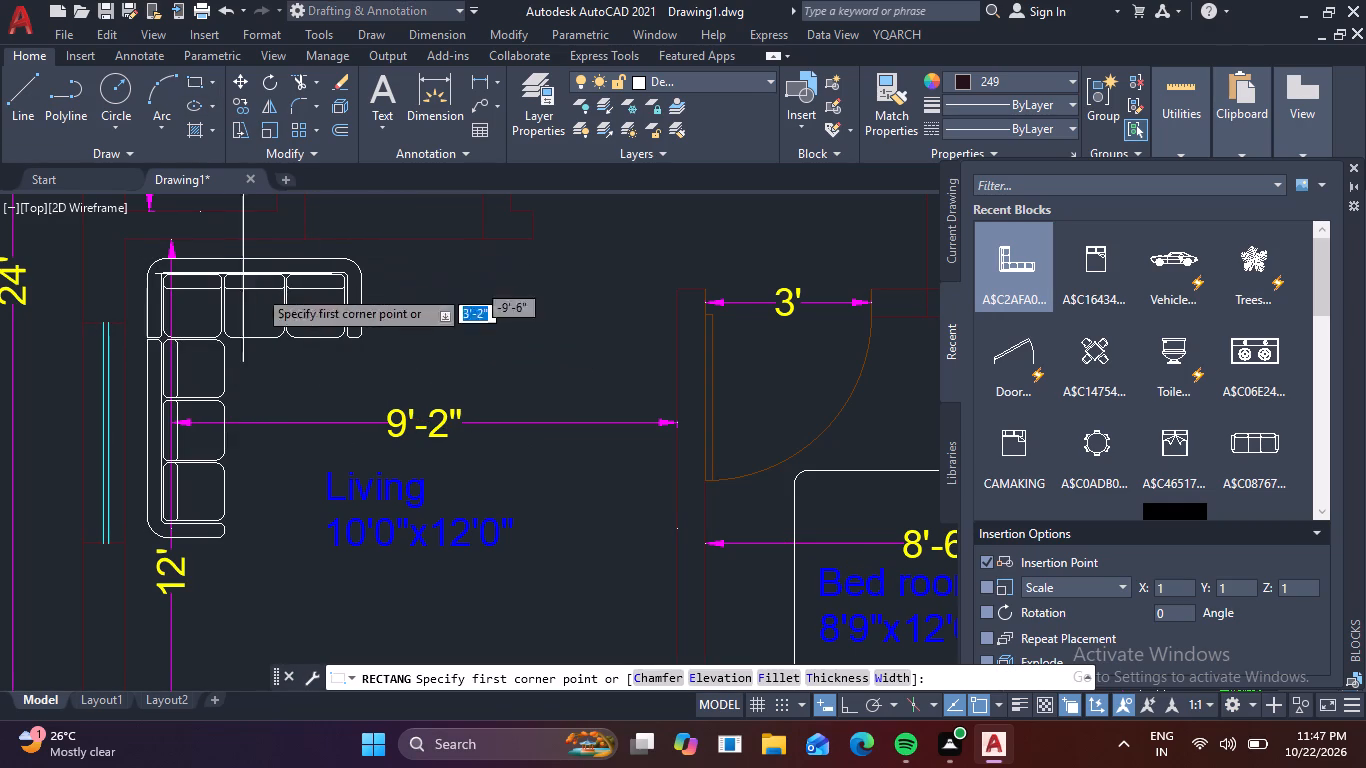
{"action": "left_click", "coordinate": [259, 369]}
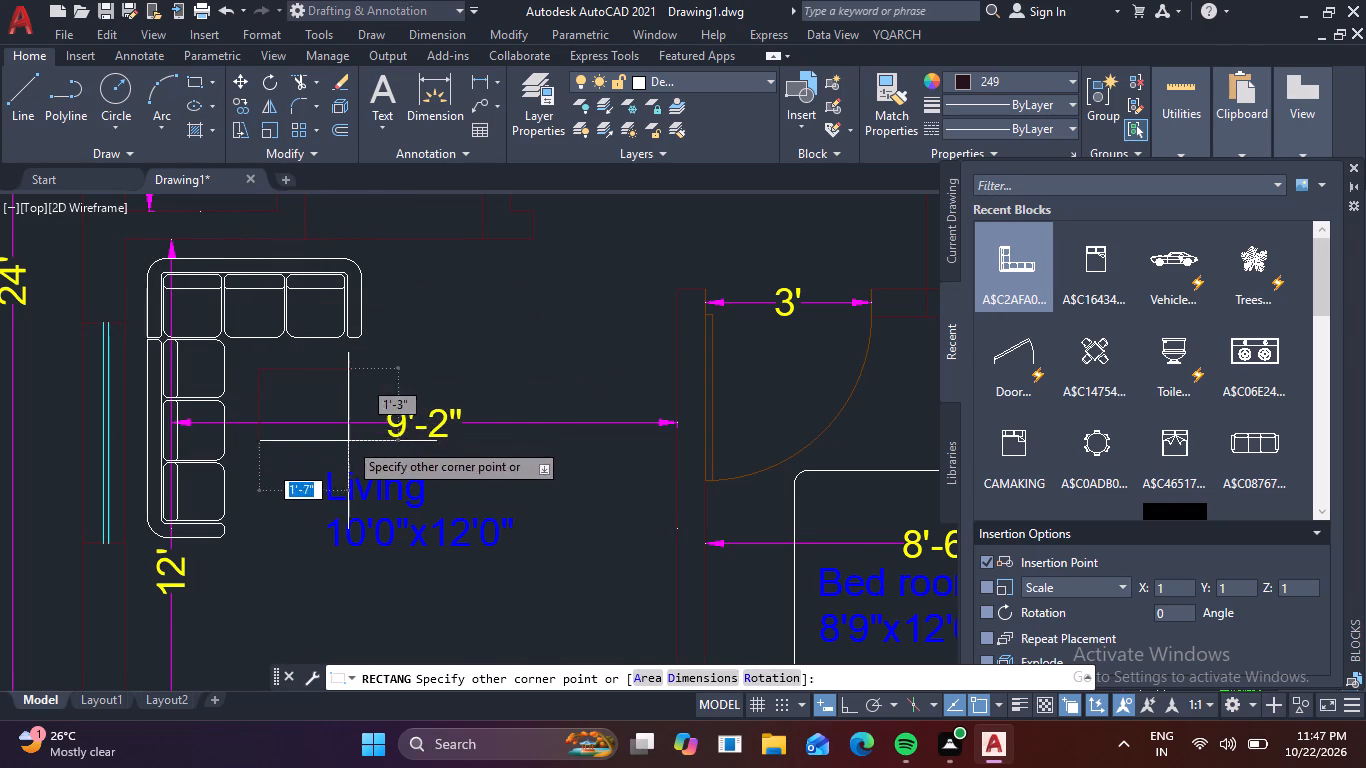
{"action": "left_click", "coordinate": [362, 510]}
Move the living room's name and size label southwest, clear of the coffee-table area.
{"action": "left_click", "coordinate": [442, 534]}
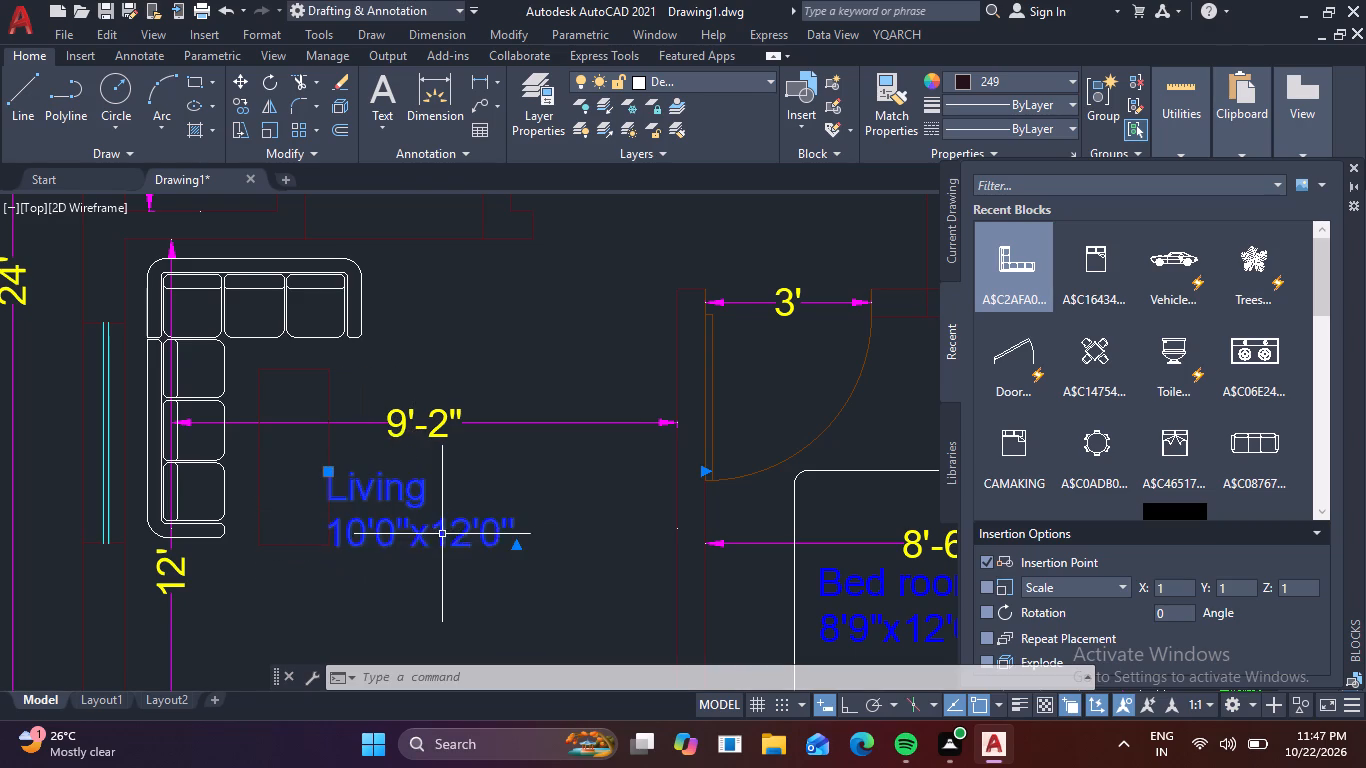
{"action": "type", "text": "m"}
{"action": "key", "text": "space"}
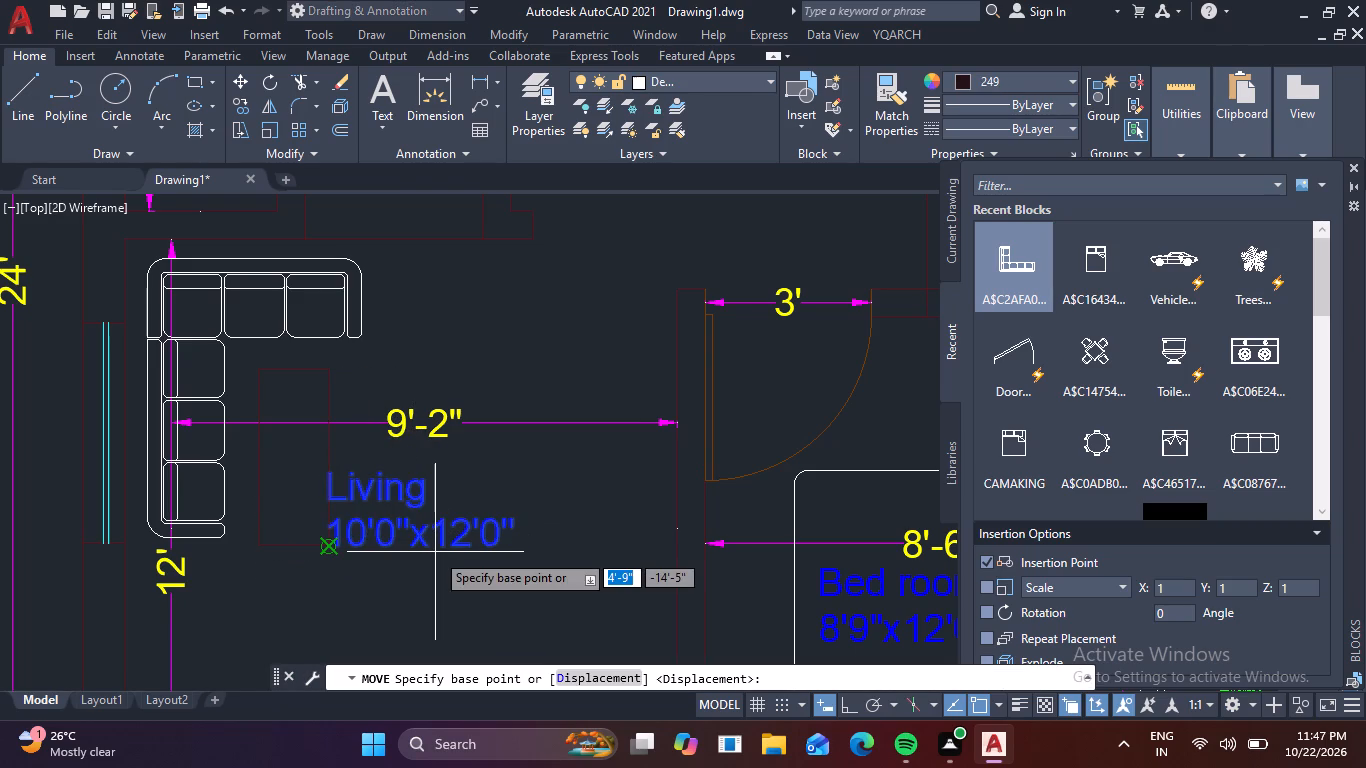
{"action": "left_click", "coordinate": [433, 552]}
{"action": "middle_click_drag", "start_coordinate": [431, 626], "coordinate": [406, 469]}
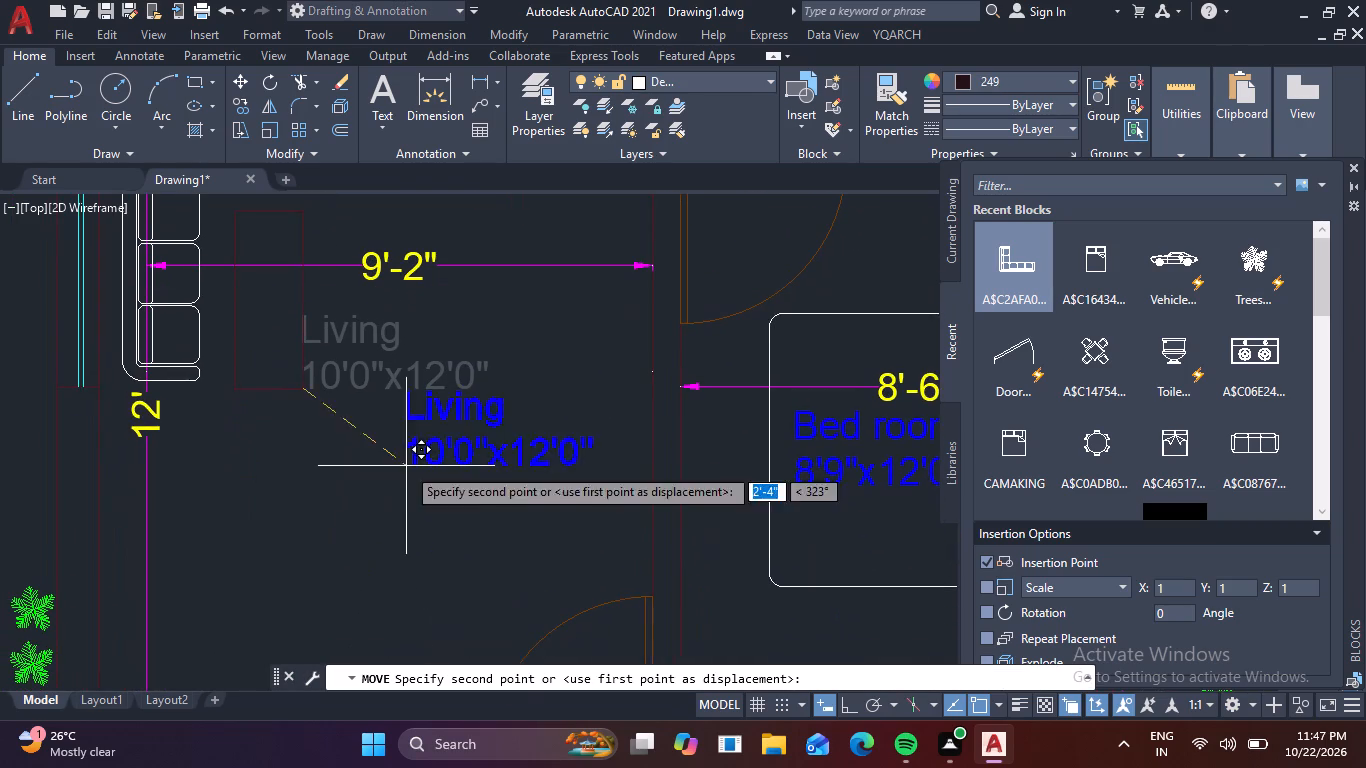
{"action": "left_click", "coordinate": [213, 560]}
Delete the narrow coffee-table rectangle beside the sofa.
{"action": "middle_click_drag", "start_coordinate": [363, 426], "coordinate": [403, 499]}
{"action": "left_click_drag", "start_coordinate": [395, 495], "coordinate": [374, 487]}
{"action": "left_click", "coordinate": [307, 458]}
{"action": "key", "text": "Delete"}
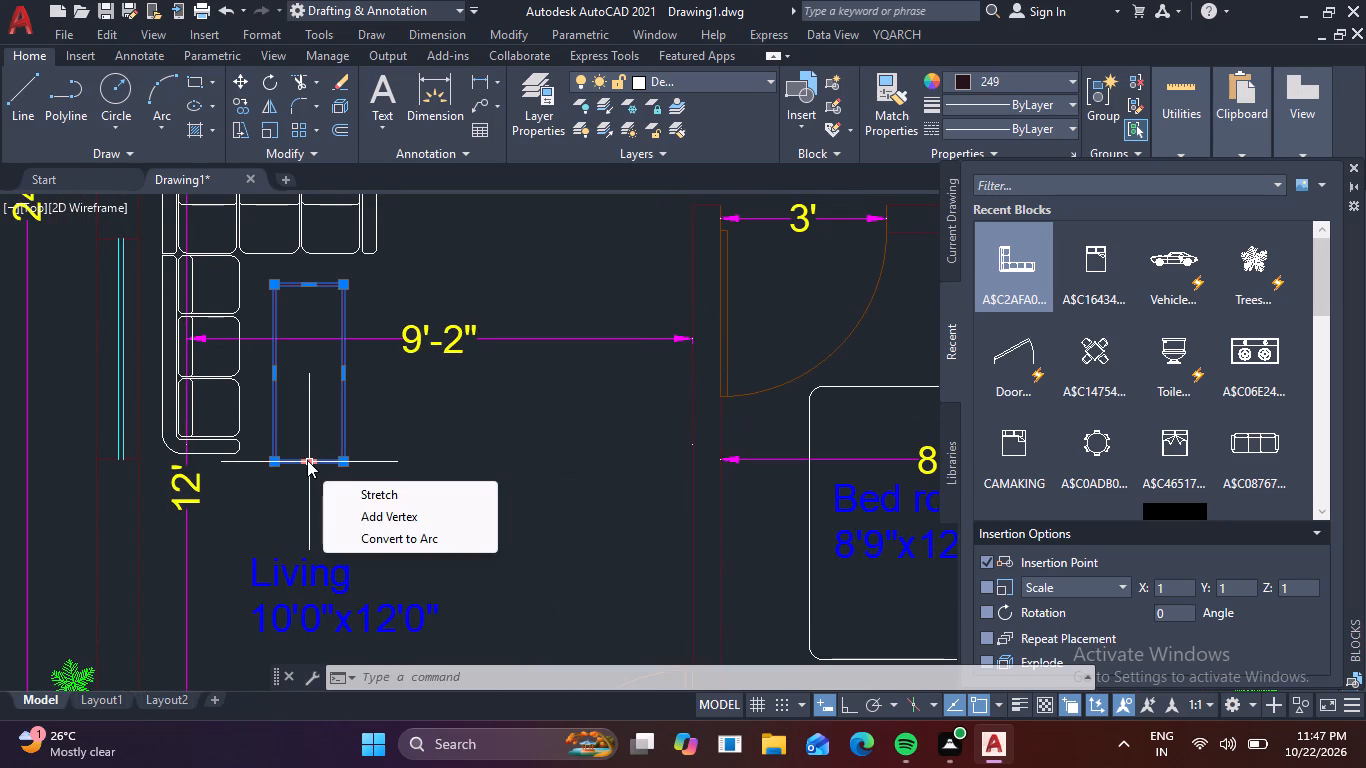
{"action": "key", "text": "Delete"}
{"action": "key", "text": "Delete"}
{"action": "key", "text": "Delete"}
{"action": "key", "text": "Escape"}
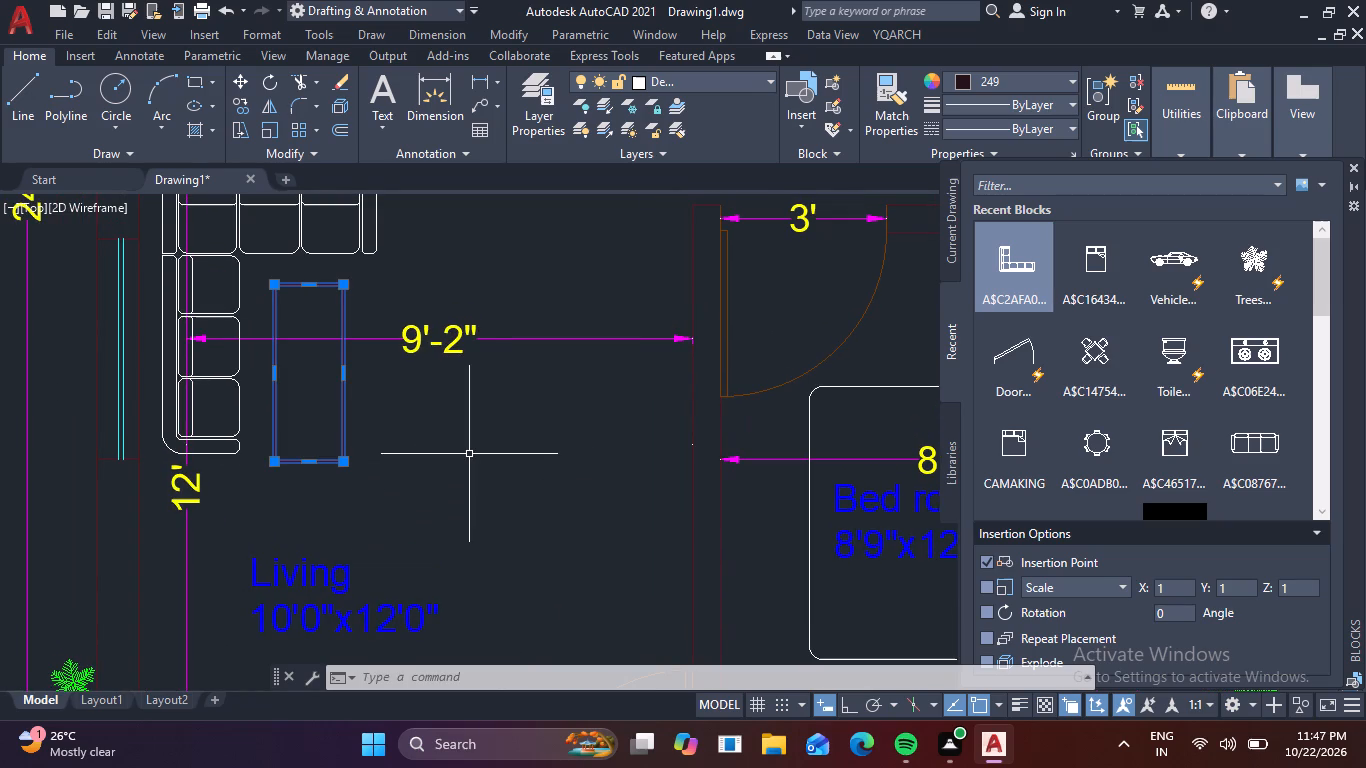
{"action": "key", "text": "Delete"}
Draw a coffee-table rectangle about 2' wide by 2'-6" long inside the sofa's L in the living room.
{"action": "key", "text": "t"}
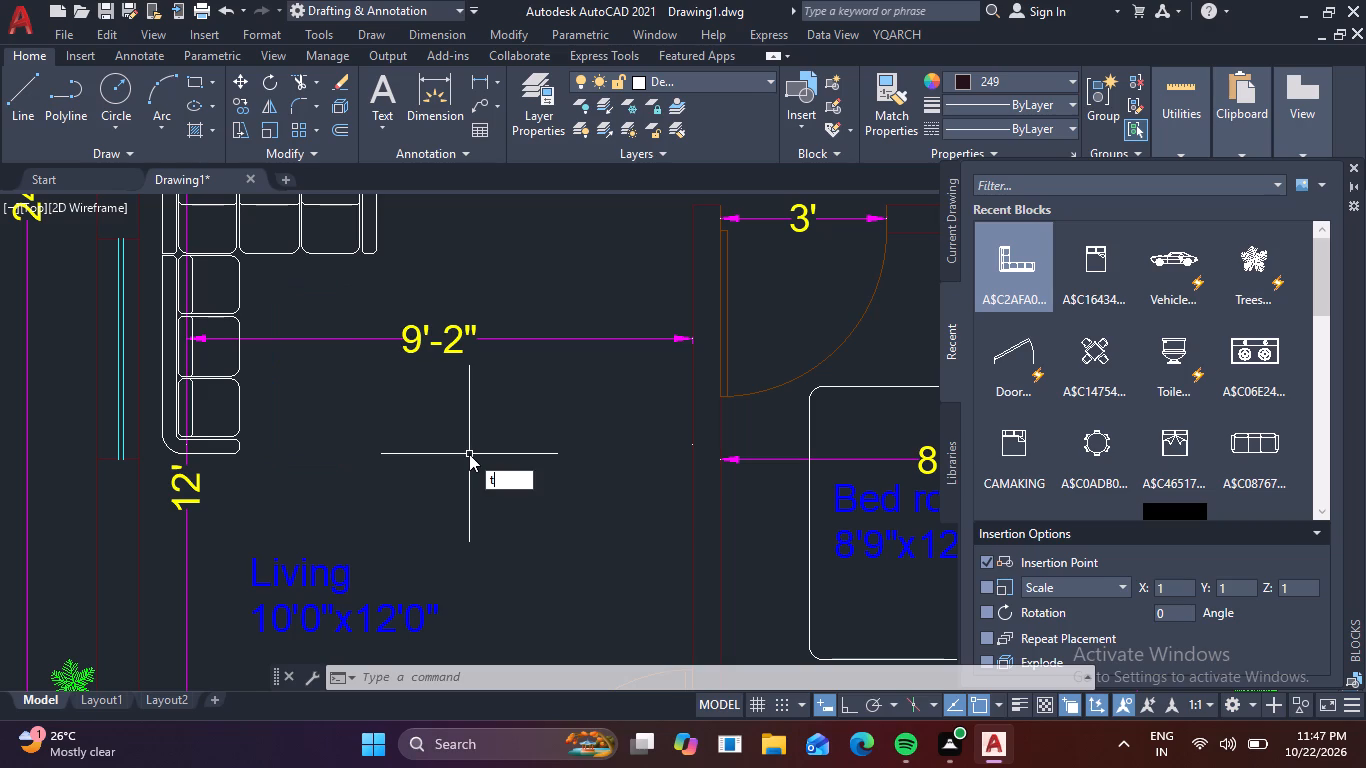
{"action": "key", "text": "Escape"}
{"action": "type", "text": "rec"}
{"action": "key", "text": "space"}
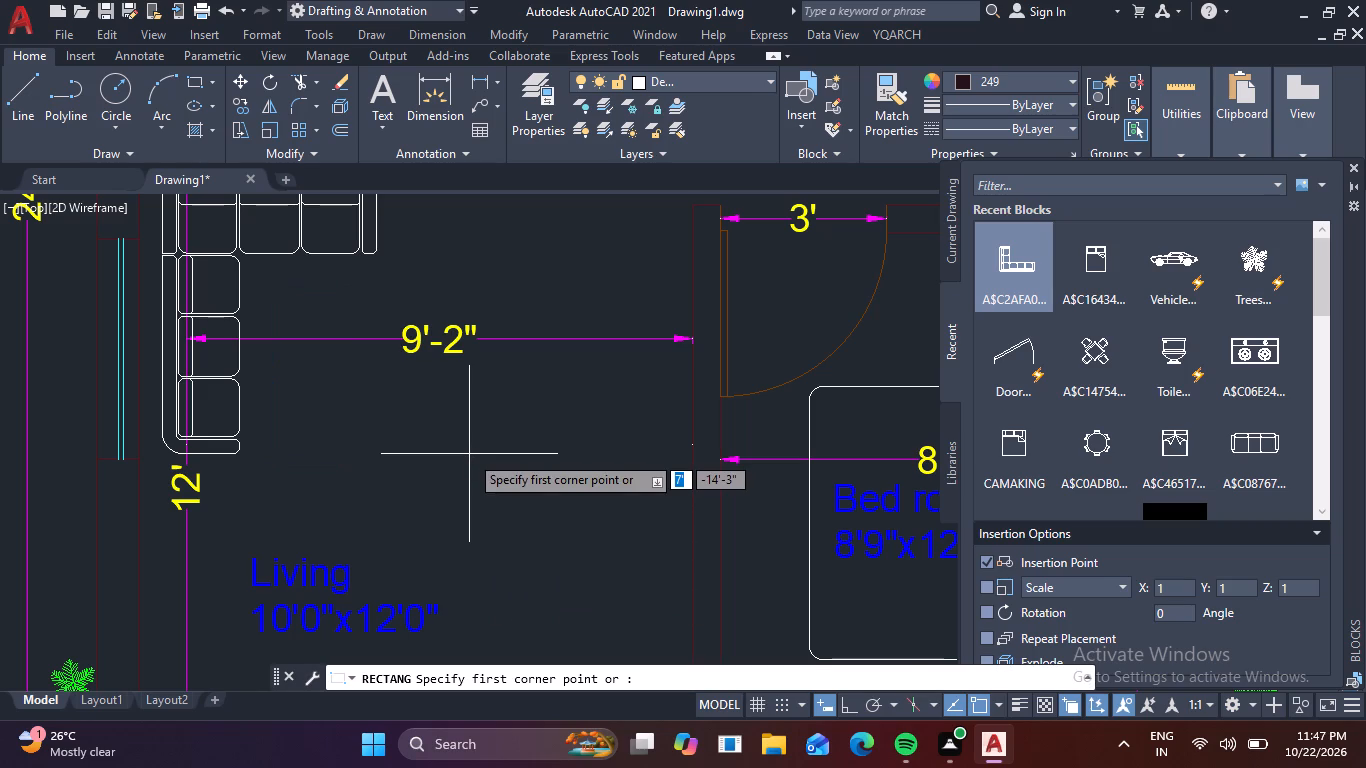
{"action": "left_click", "coordinate": [275, 295]}
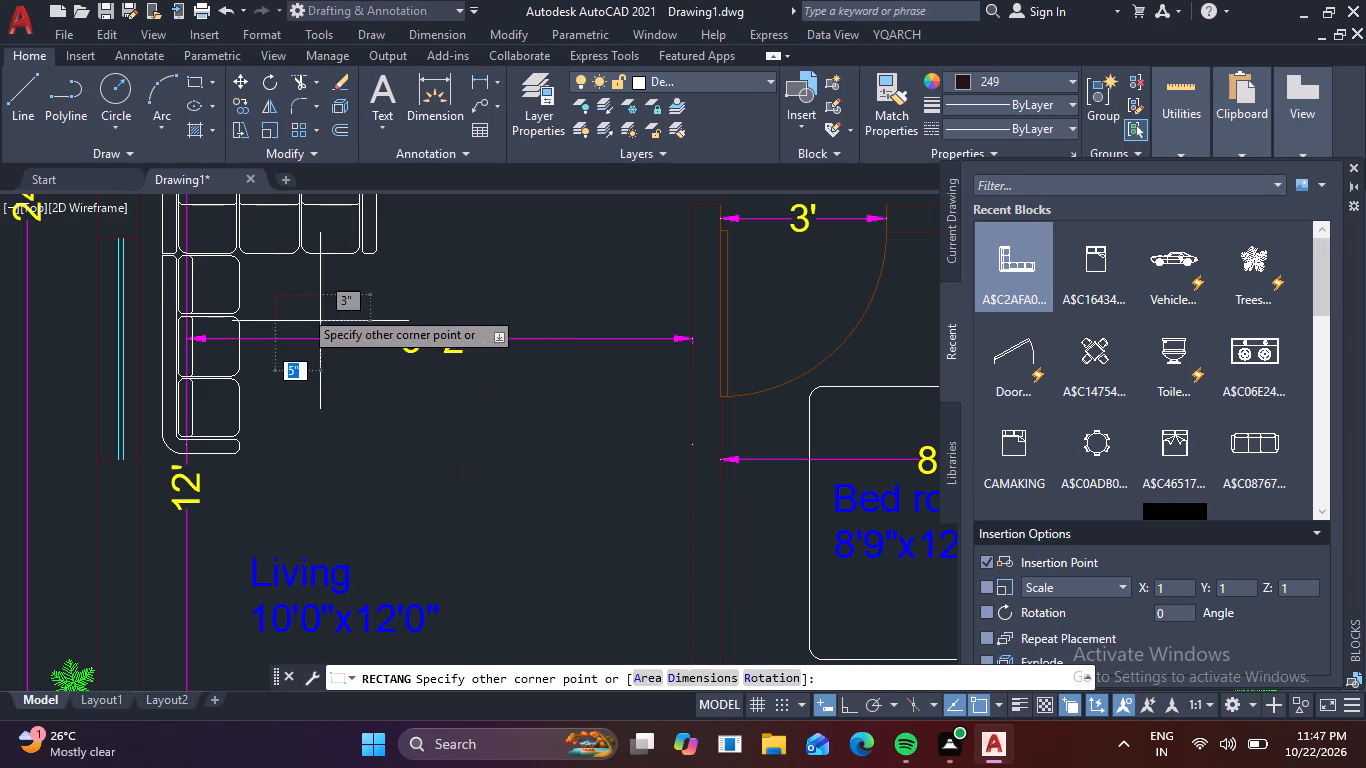
{"action": "left_click", "coordinate": [384, 434]}
Set the coffee-table rectangle's colour to ByLayer.
{"action": "left_click", "coordinate": [411, 449]}
{"action": "left_click", "coordinate": [351, 407]}
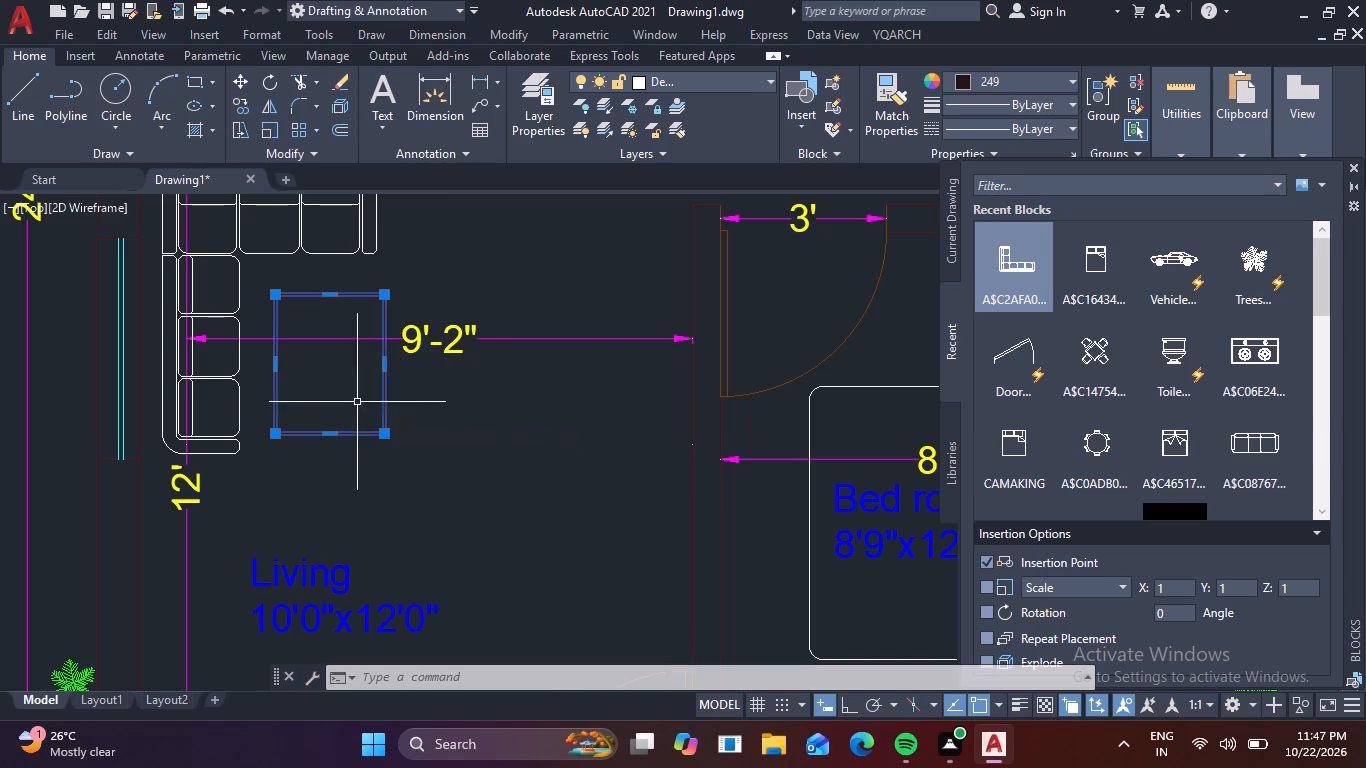
{"action": "left_click", "coordinate": [1066, 82]}
{"action": "left_click", "coordinate": [990, 105]}
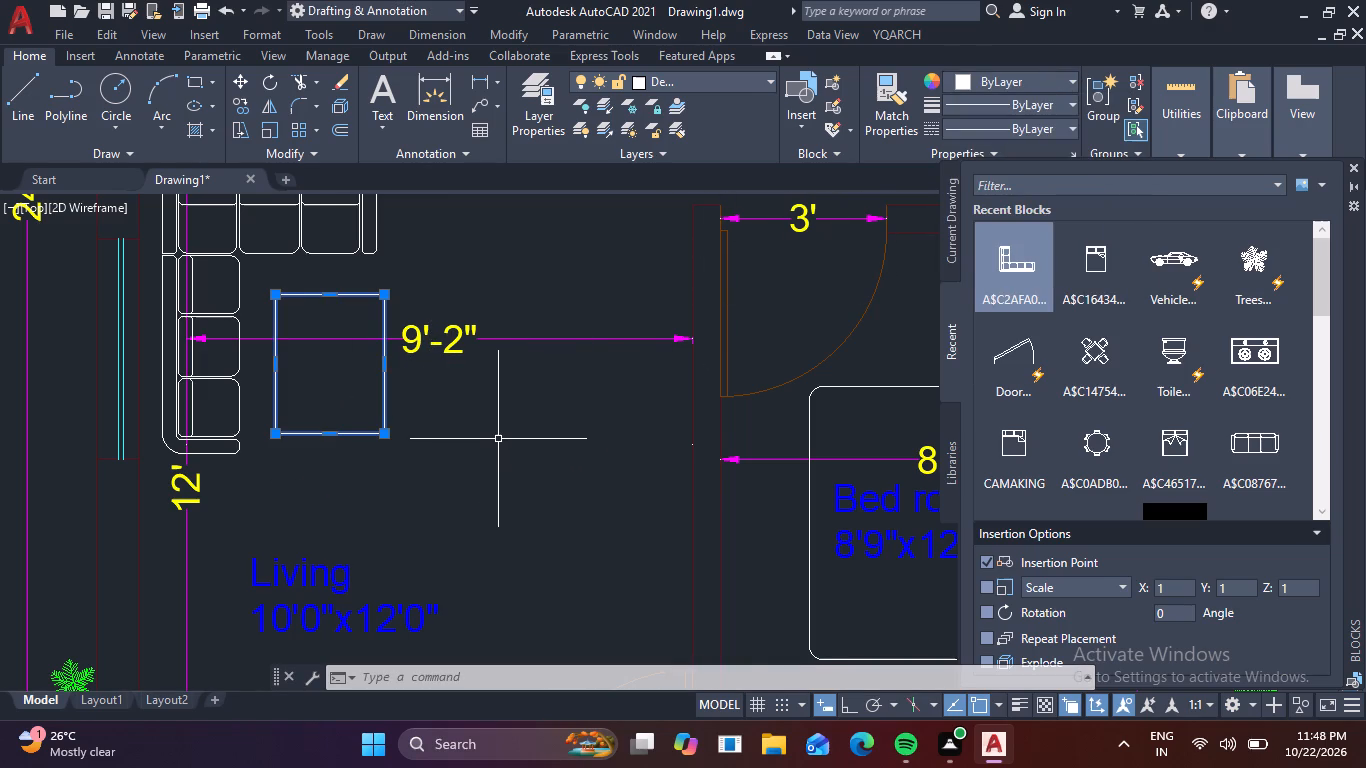
{"action": "key", "text": "Escape"}
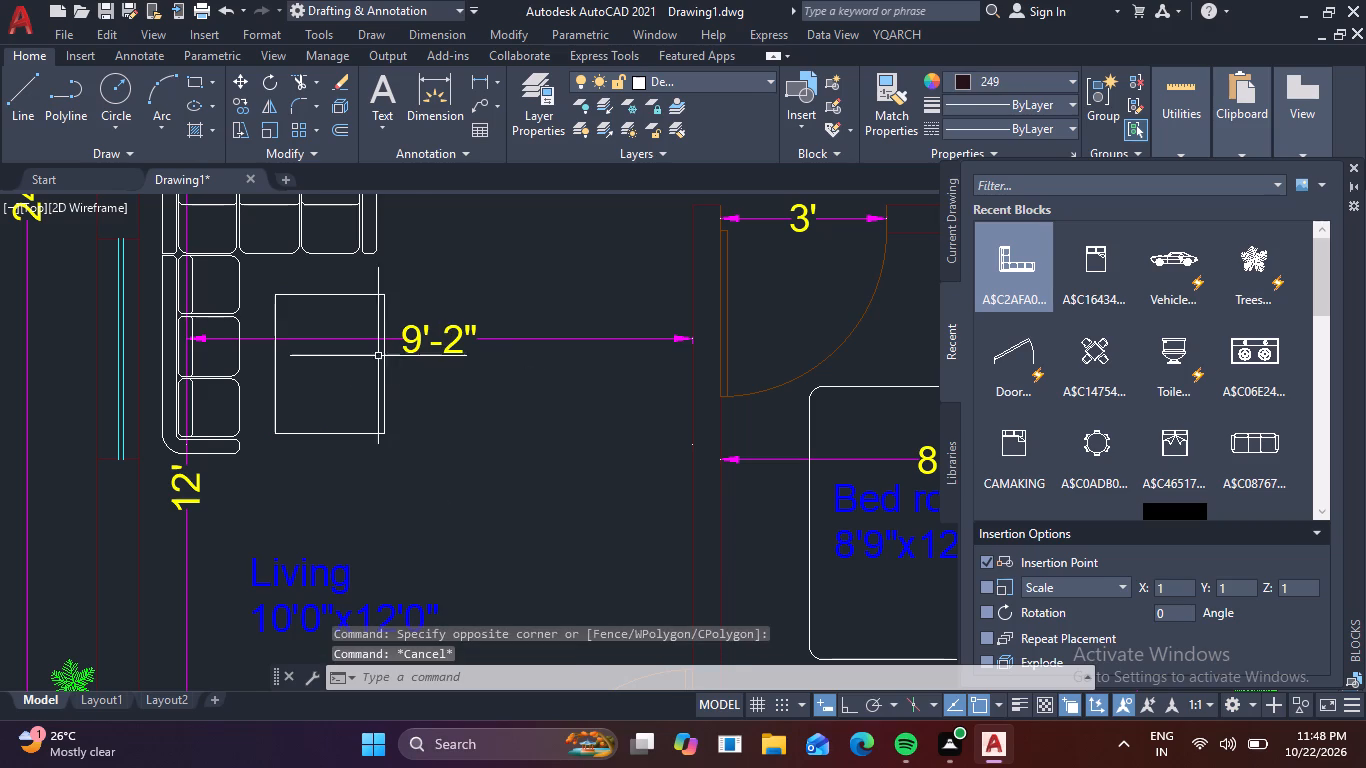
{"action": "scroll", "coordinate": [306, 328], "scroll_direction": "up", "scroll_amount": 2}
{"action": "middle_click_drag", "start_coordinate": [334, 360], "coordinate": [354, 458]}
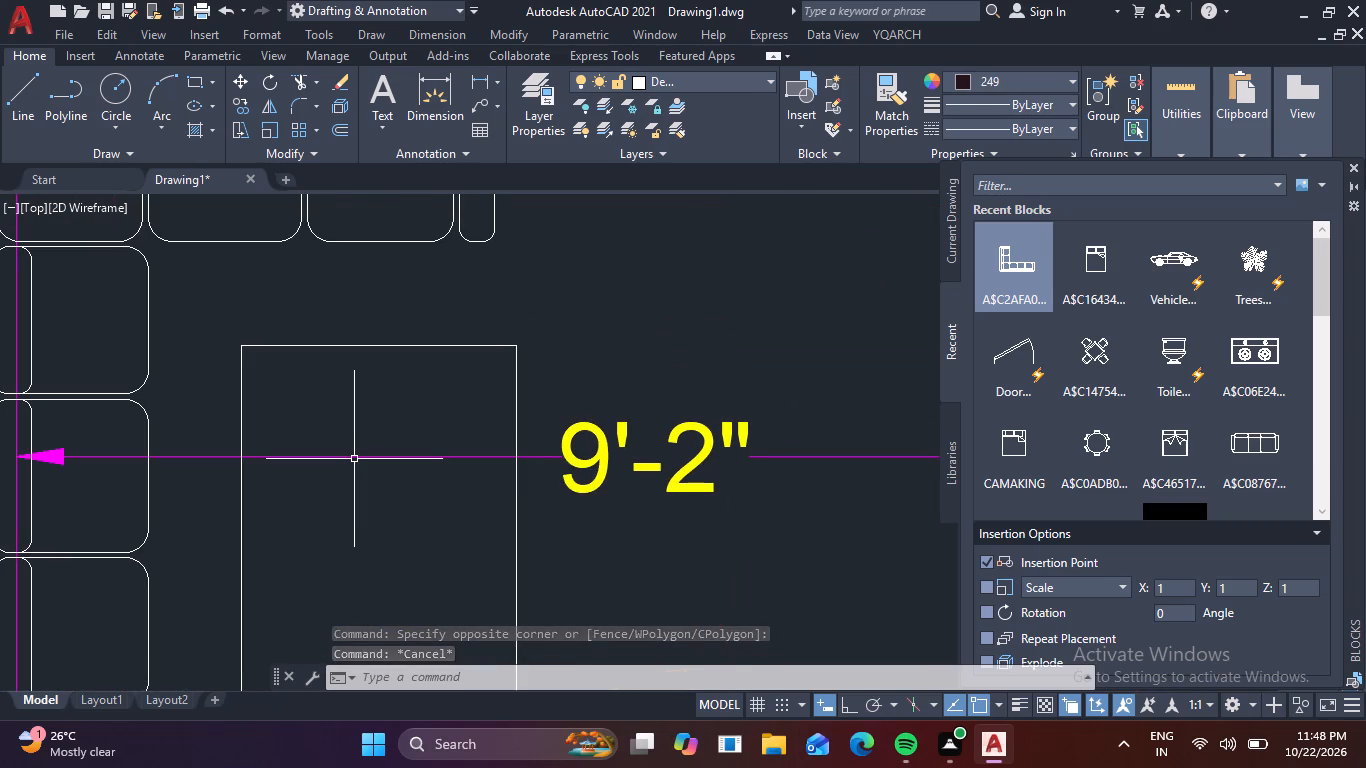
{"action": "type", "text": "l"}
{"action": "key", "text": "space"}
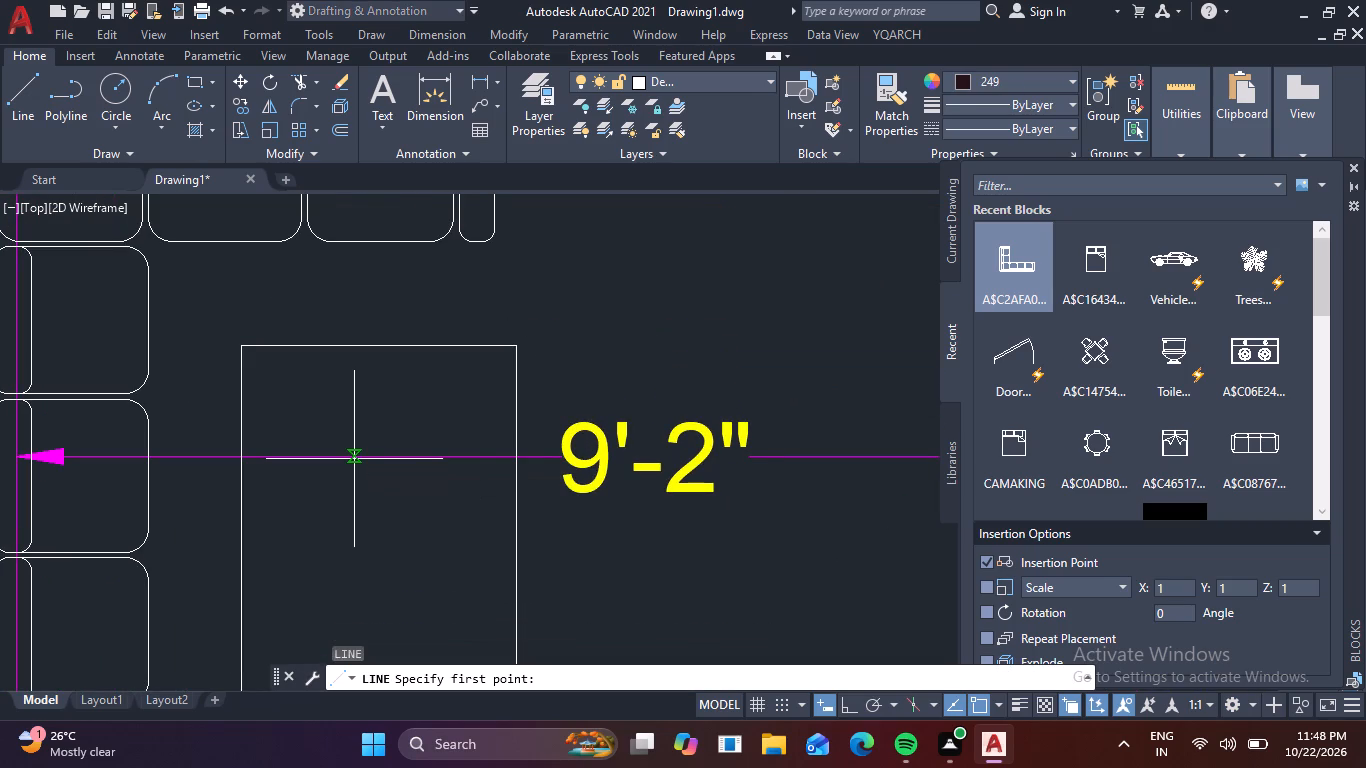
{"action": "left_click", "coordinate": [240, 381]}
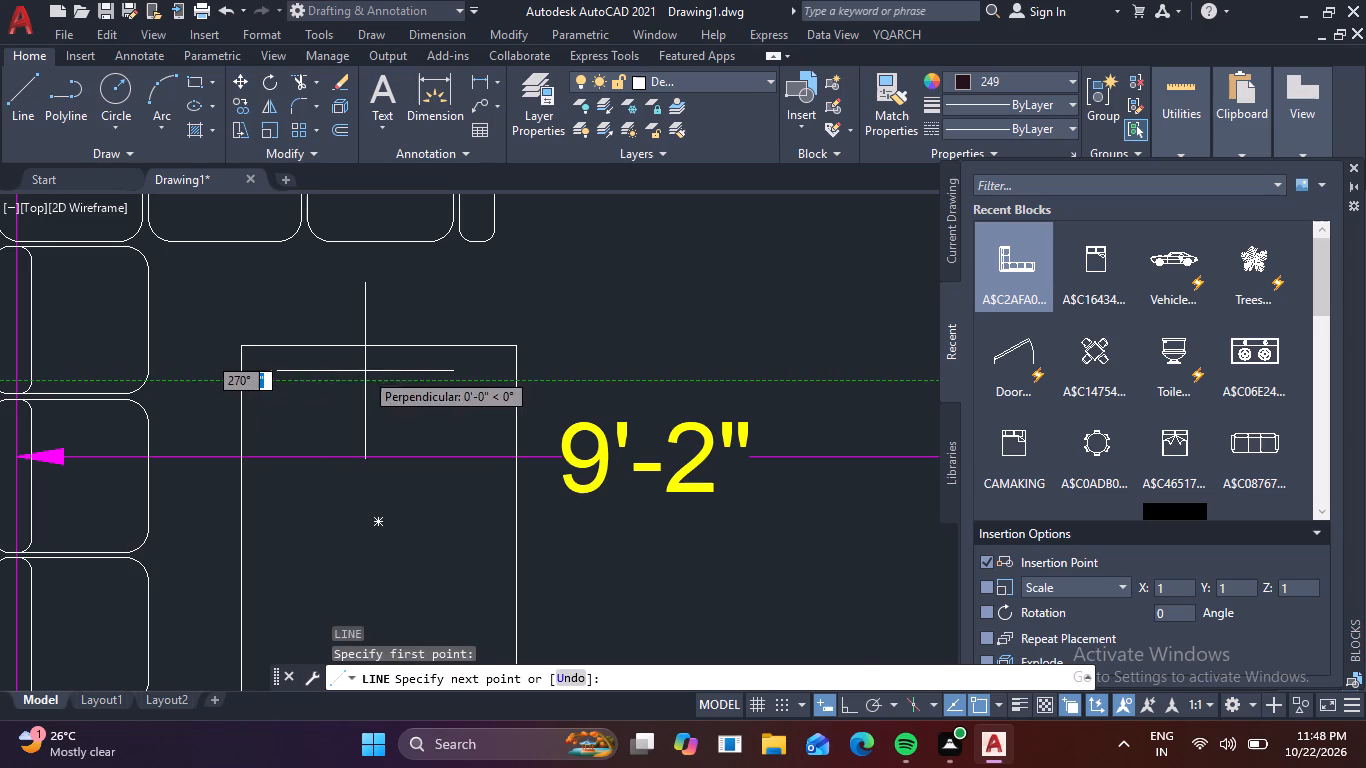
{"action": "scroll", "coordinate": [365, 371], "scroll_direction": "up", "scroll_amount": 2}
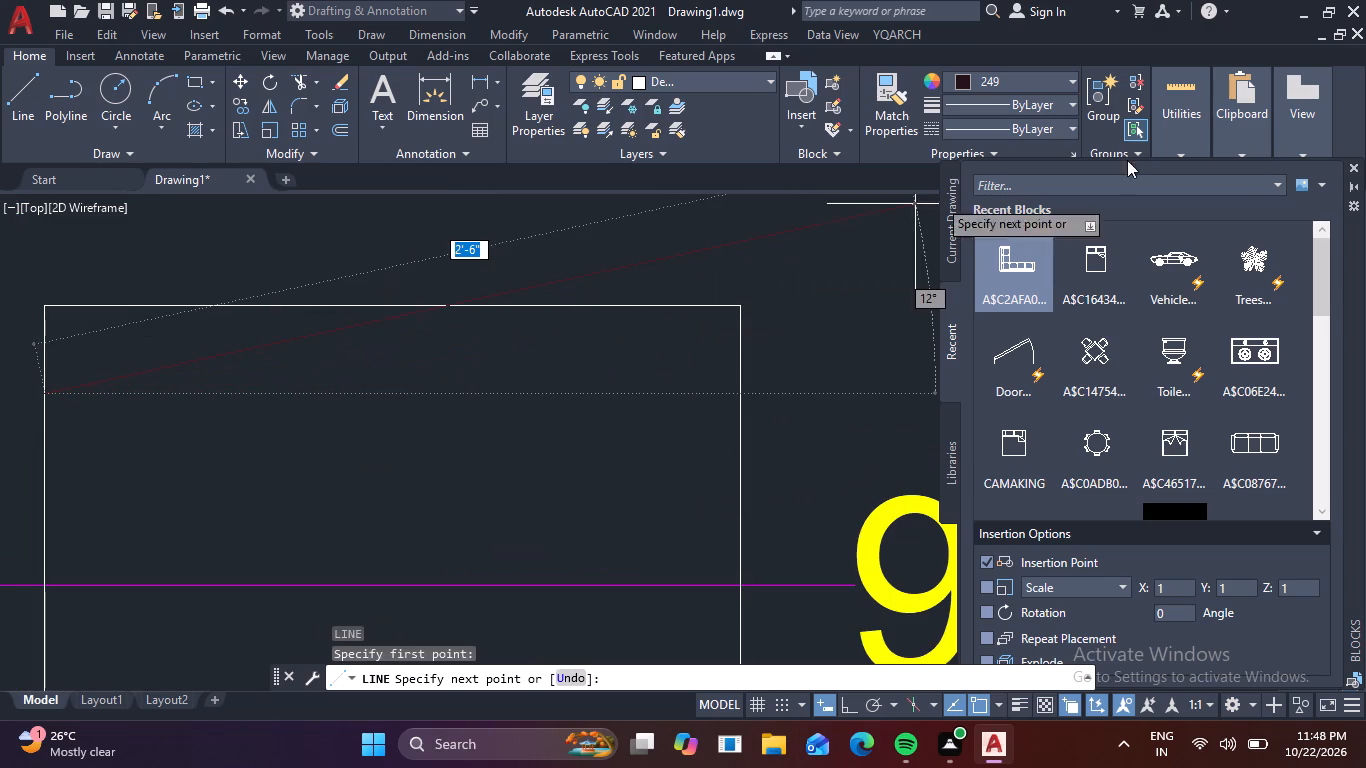
Set the current object colour to ByLayer.
{"action": "left_click", "coordinate": [1070, 74]}
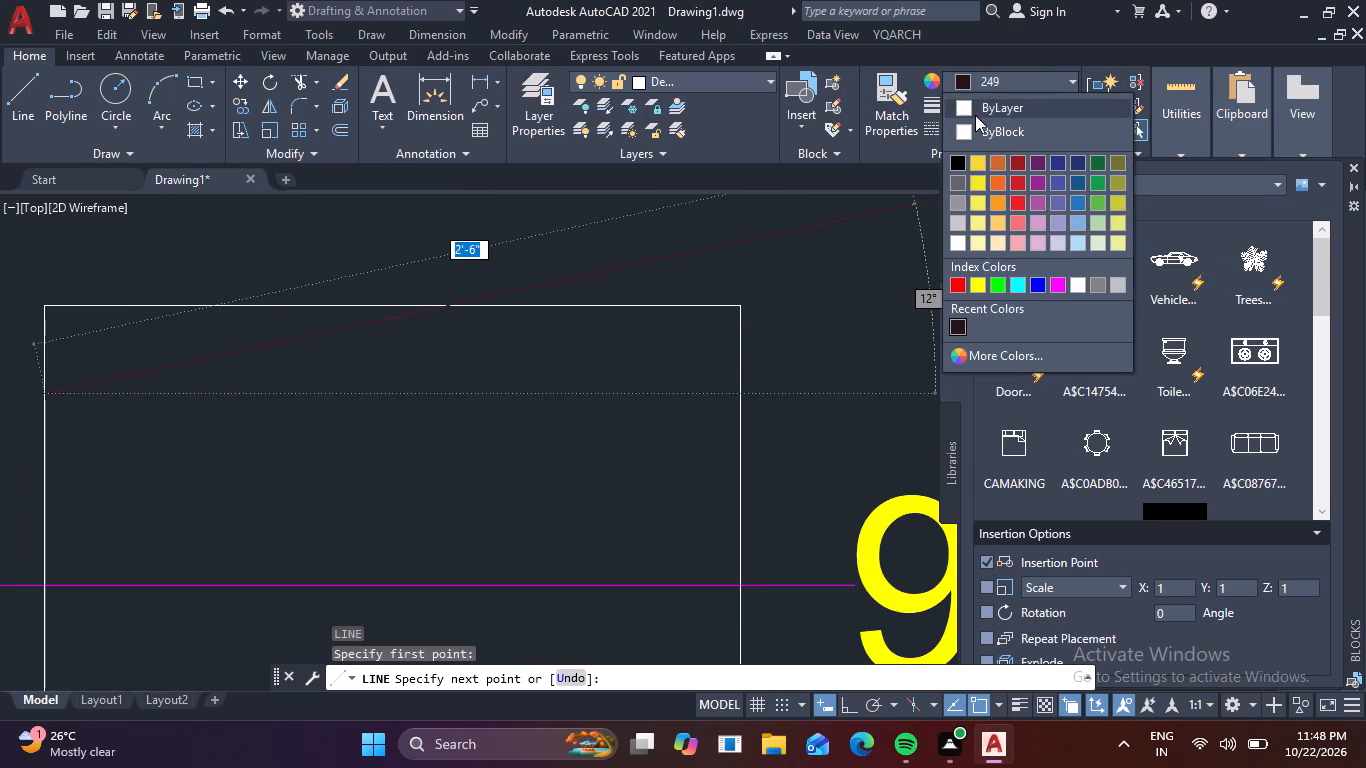
{"action": "left_click", "coordinate": [975, 115]}
{"action": "scroll", "coordinate": [752, 288], "scroll_direction": "down", "scroll_amount": 2}
{"action": "key", "text": "Escape"}
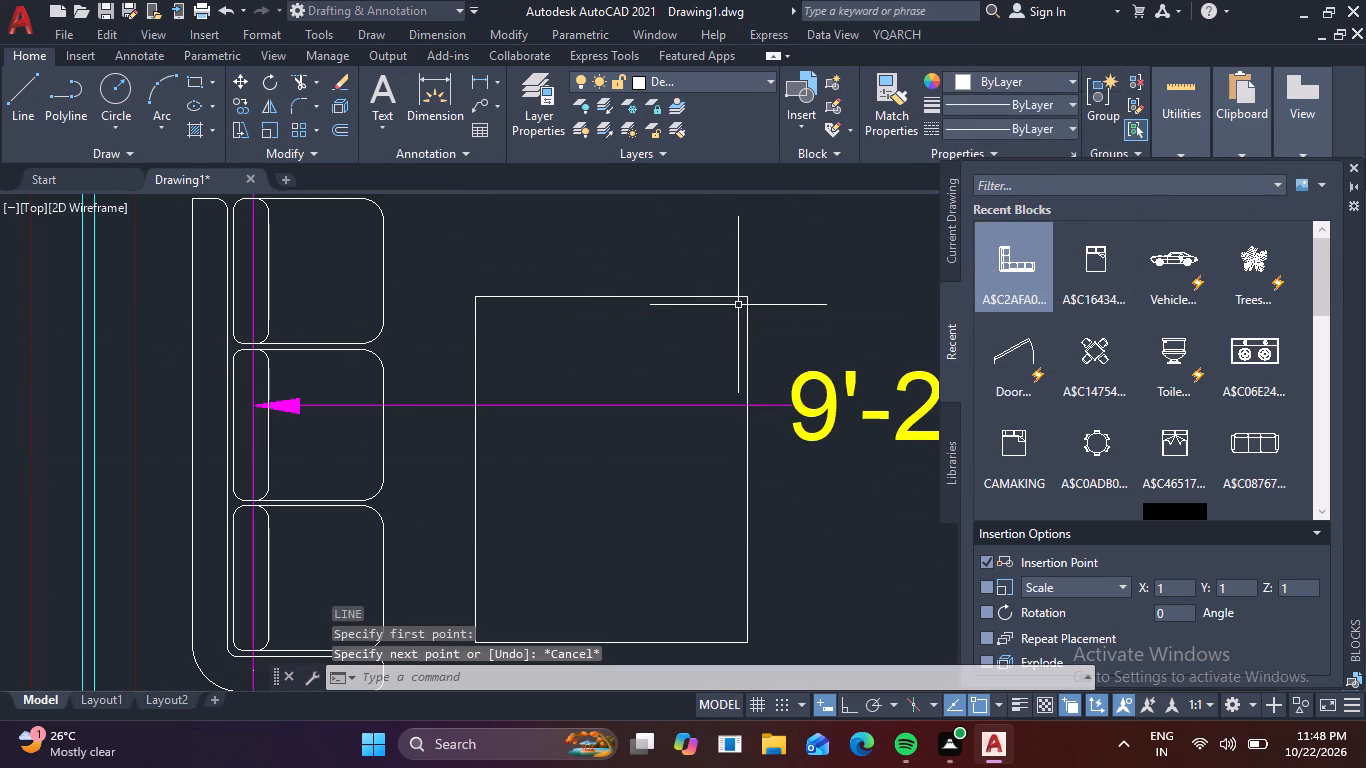
With object snap tracking off, draw a zigzag surface line across the coffee table near its upper edge, with a short backward kink mid-width.
{"action": "type", "text": "l"}
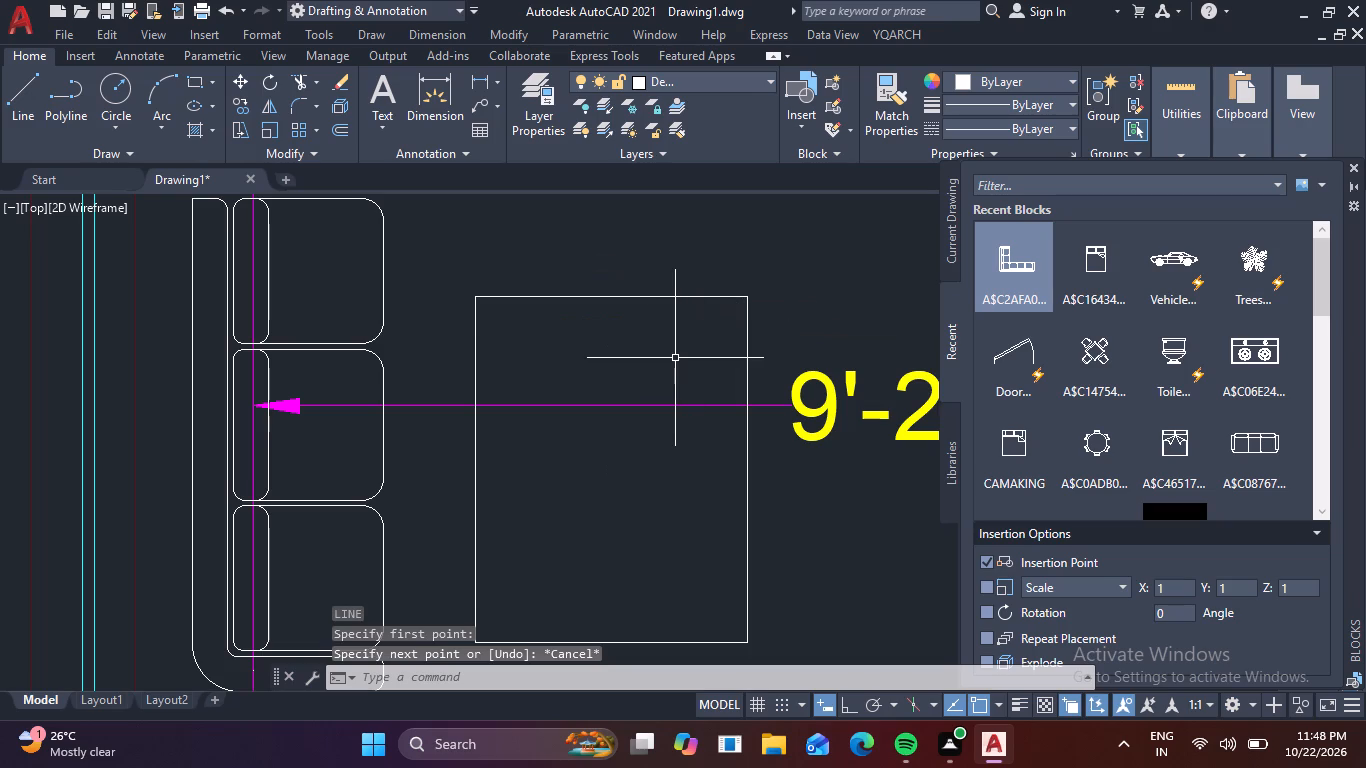
{"action": "key", "text": "space"}
{"action": "scroll", "coordinate": [525, 302], "scroll_direction": "up", "scroll_amount": 2}
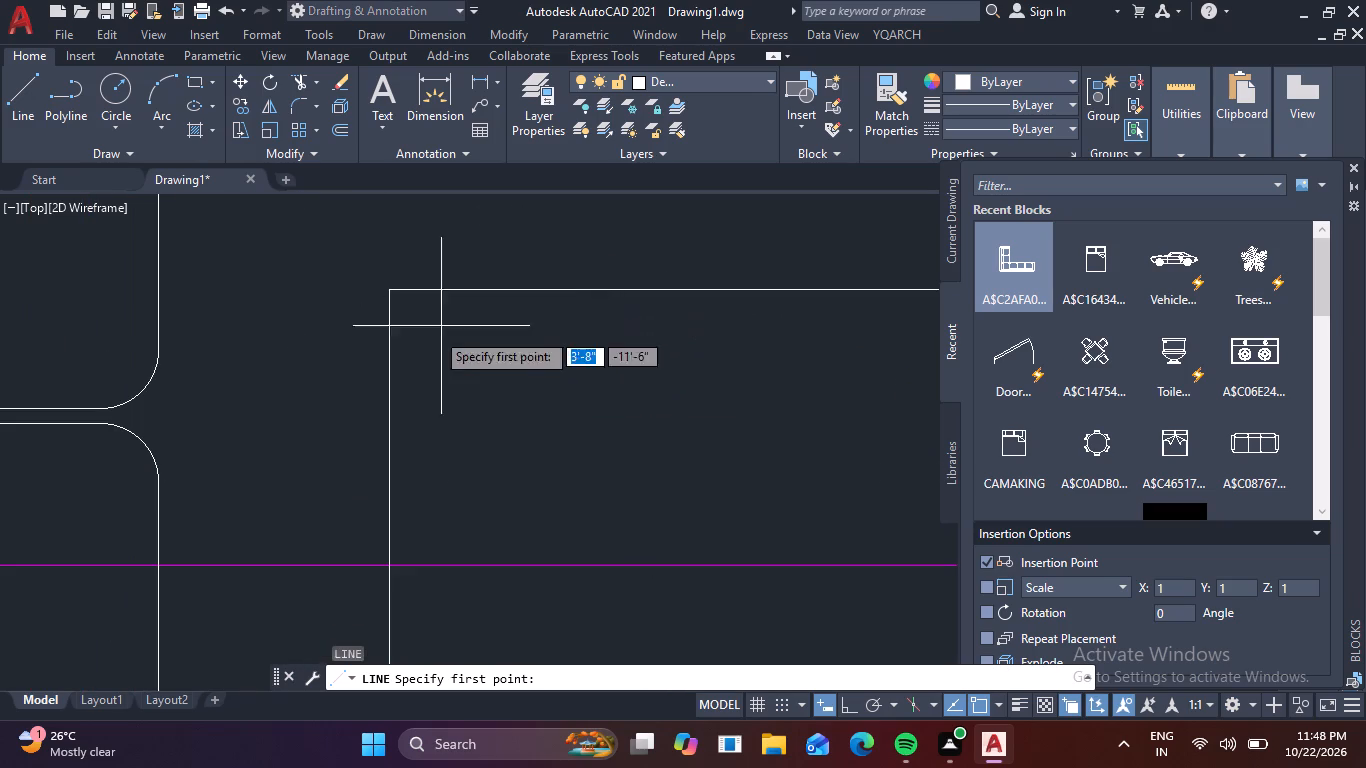
{"action": "left_click", "coordinate": [386, 373]}
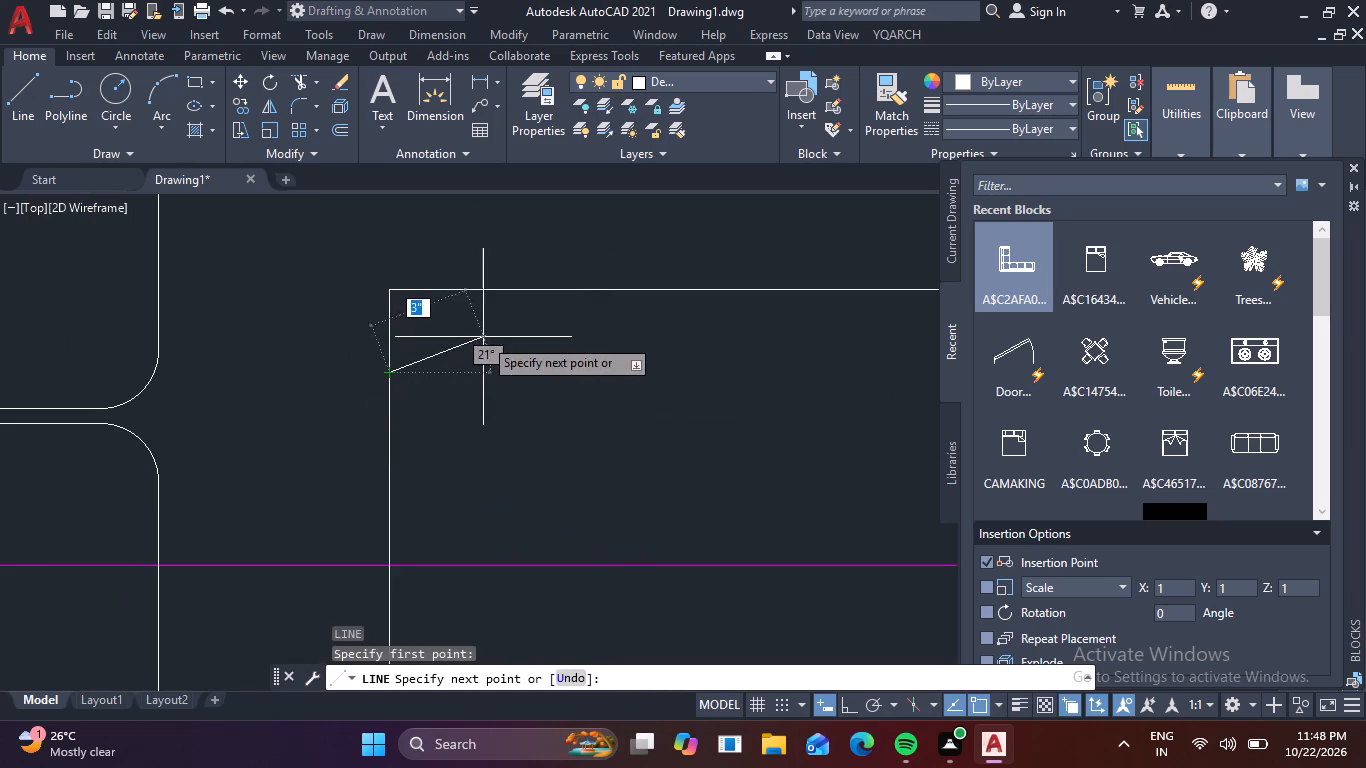
{"action": "left_click", "coordinate": [957, 703]}
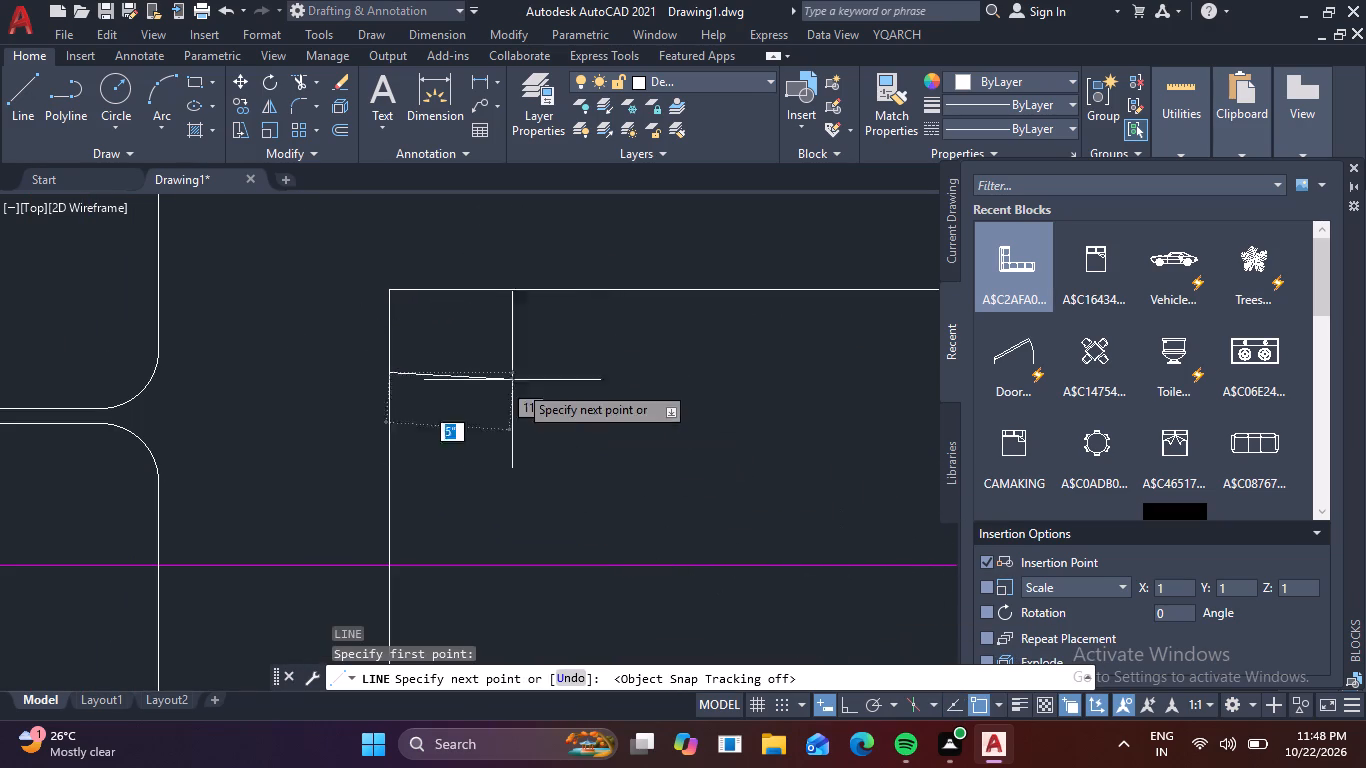
{"action": "middle_click_drag", "start_coordinate": [707, 334], "coordinate": [409, 355]}
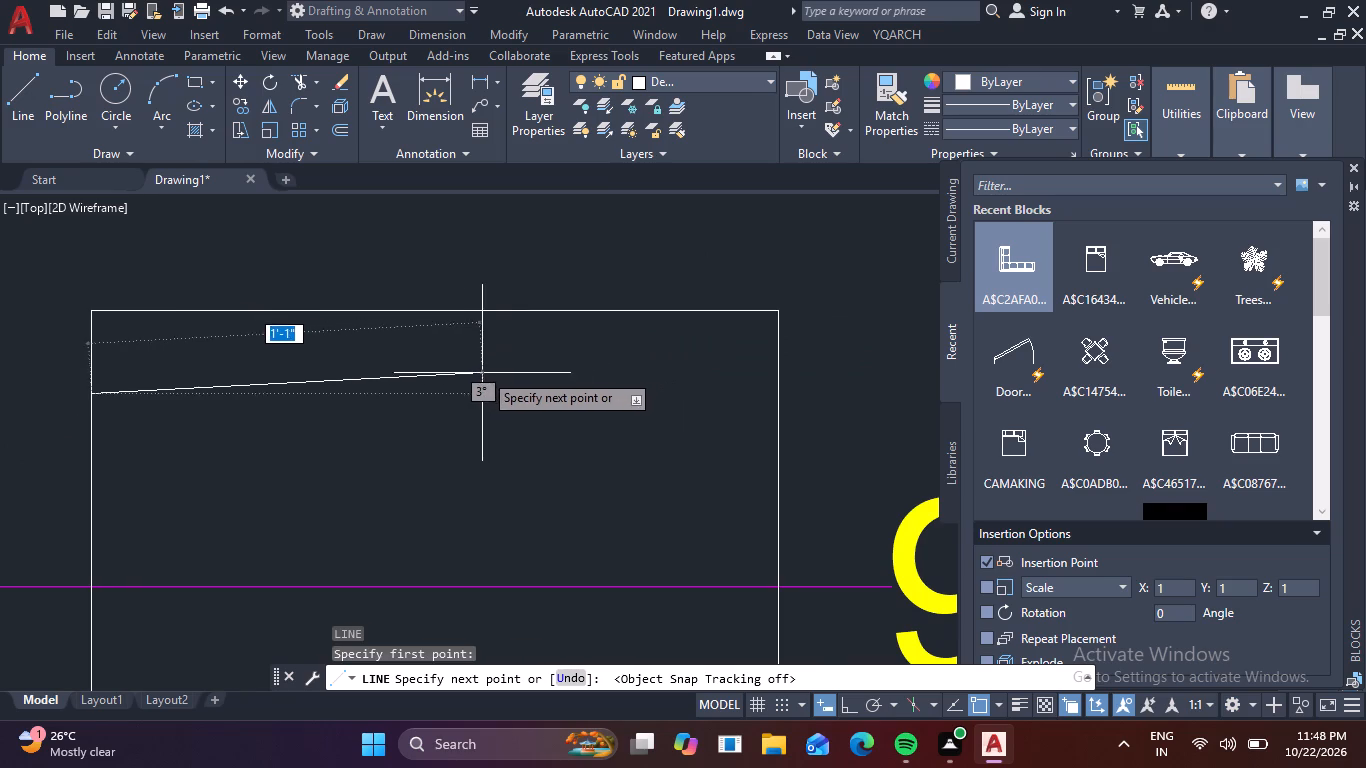
{"action": "left_click", "coordinate": [476, 364]}
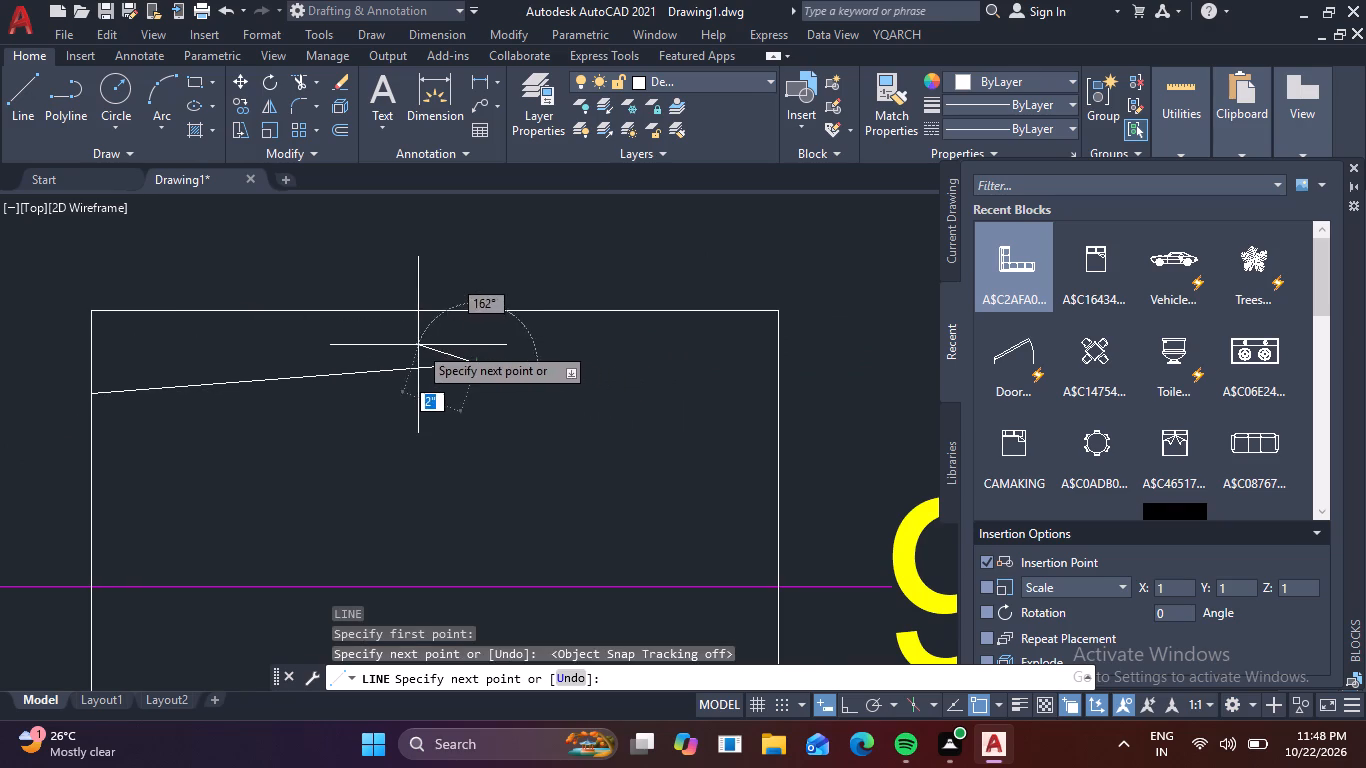
{"action": "left_click", "coordinate": [412, 341]}
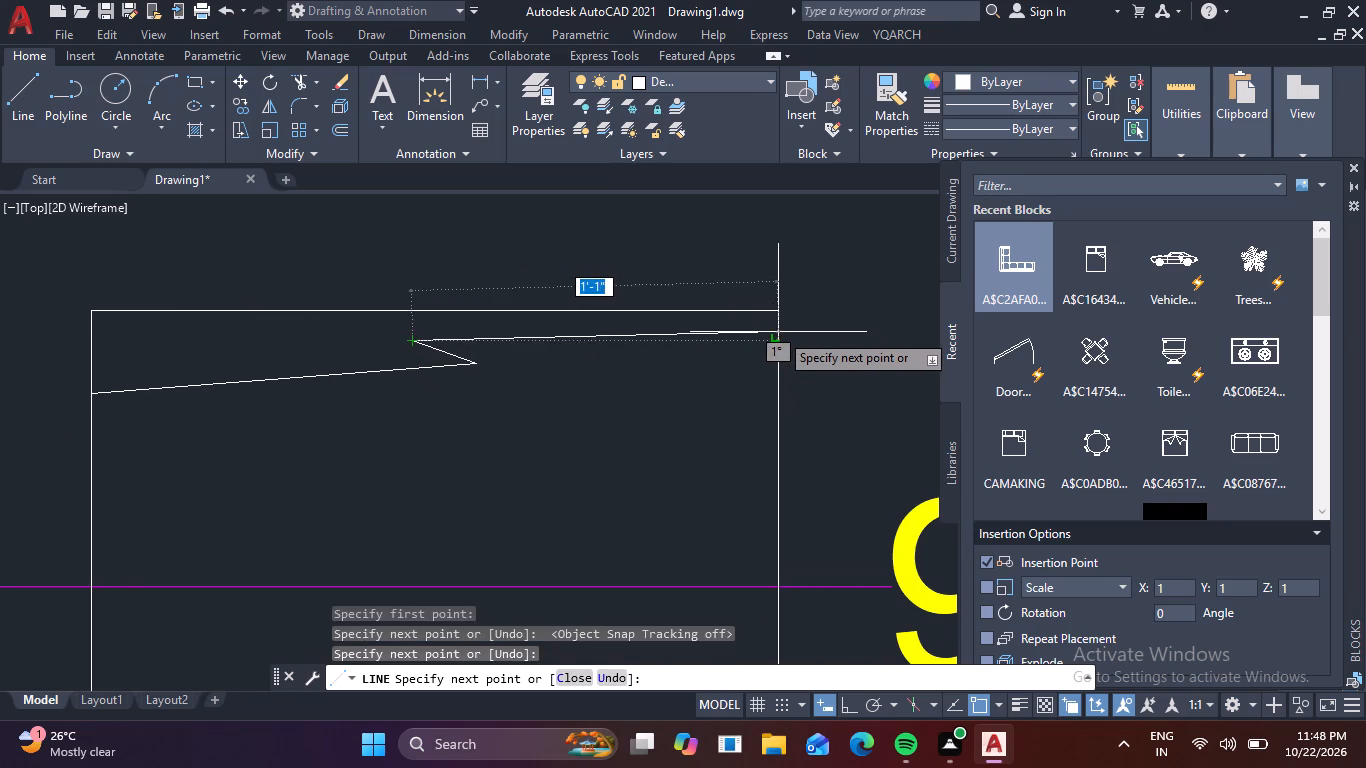
{"action": "left_click", "coordinate": [784, 331]}
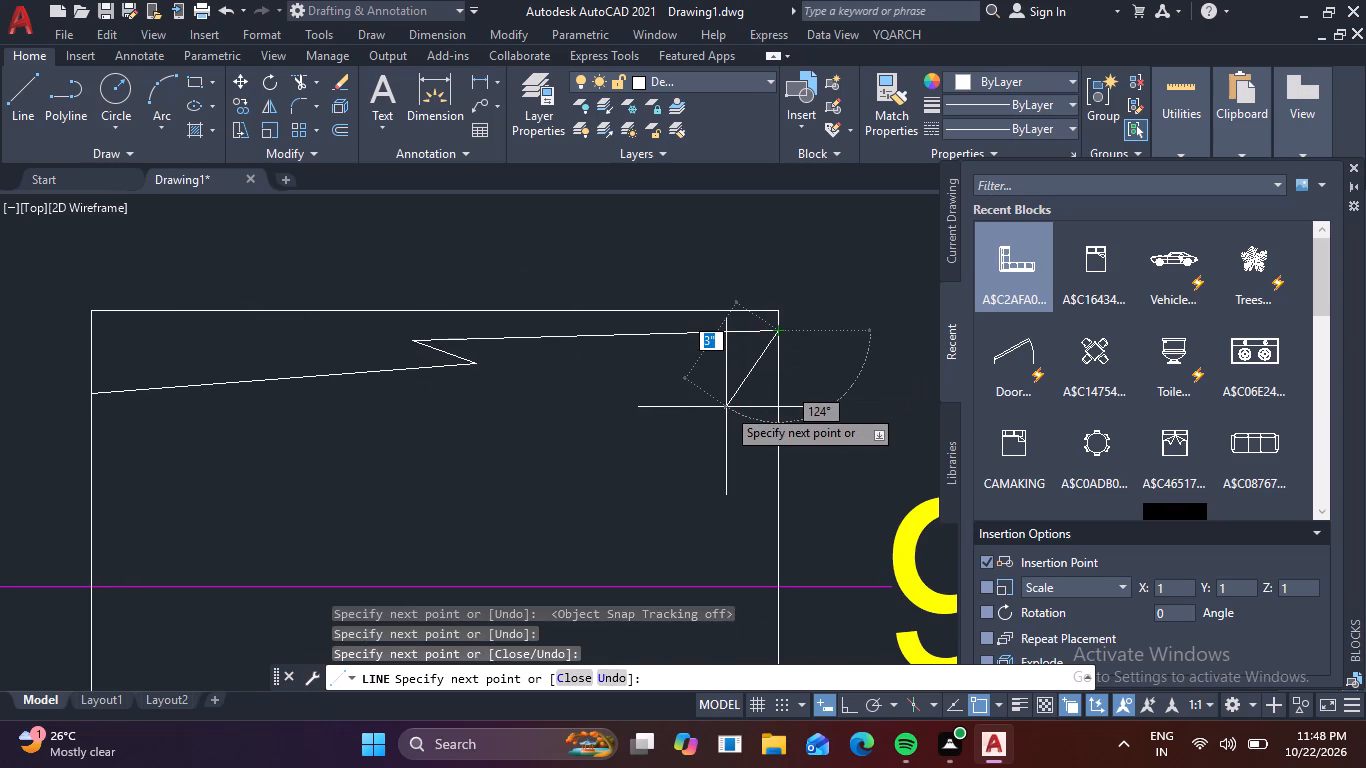
{"action": "key", "text": "space"}
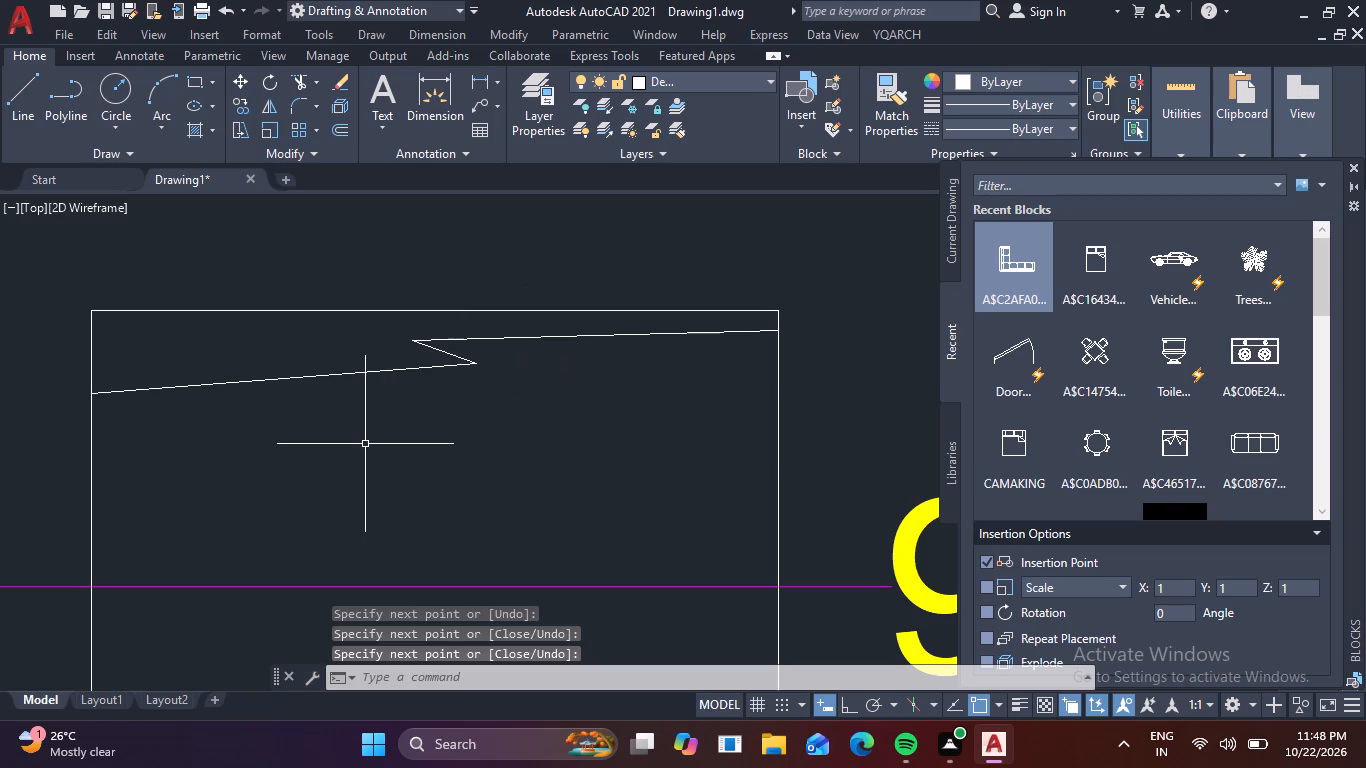
Draw a shorter zigzag line from the coffee table's left edge, above the first zigzag, ending at the first line's kink.
{"action": "key", "text": "space"}
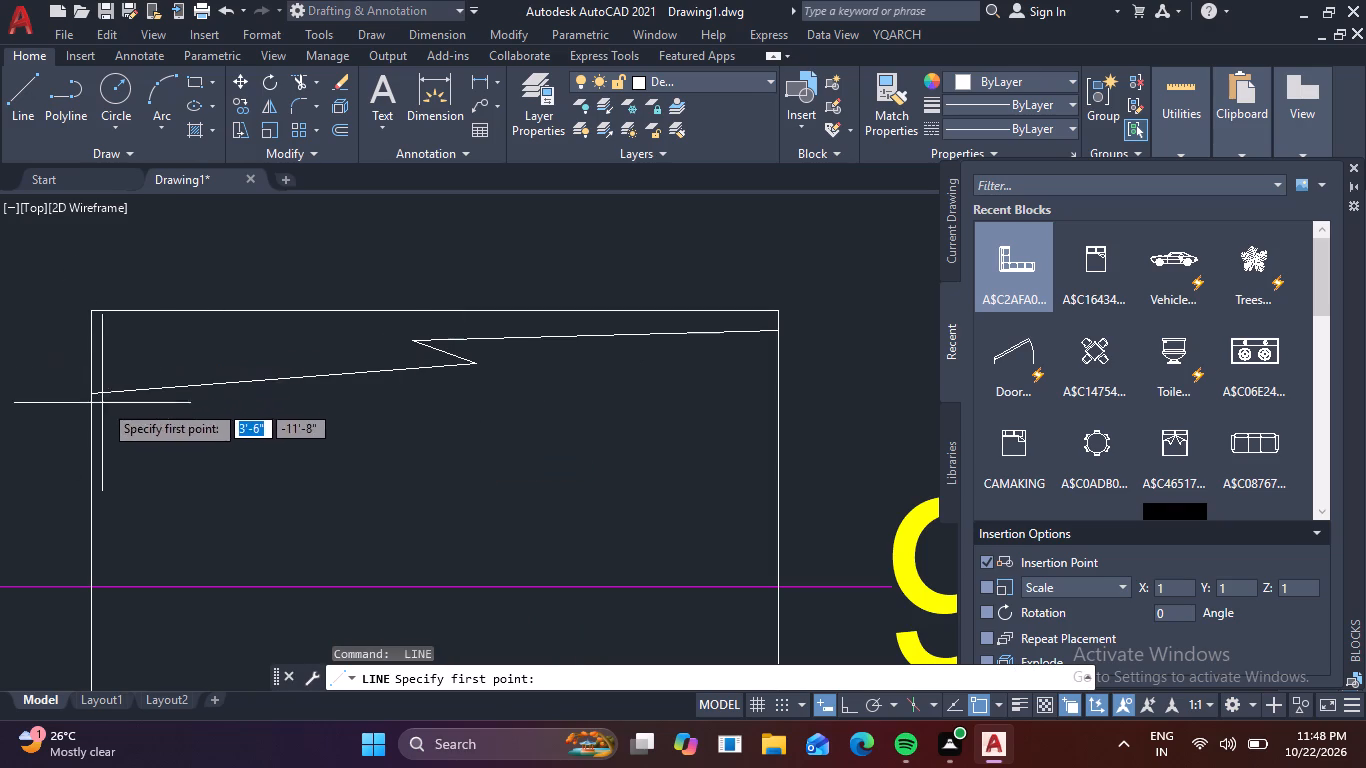
{"action": "left_click", "coordinate": [85, 344]}
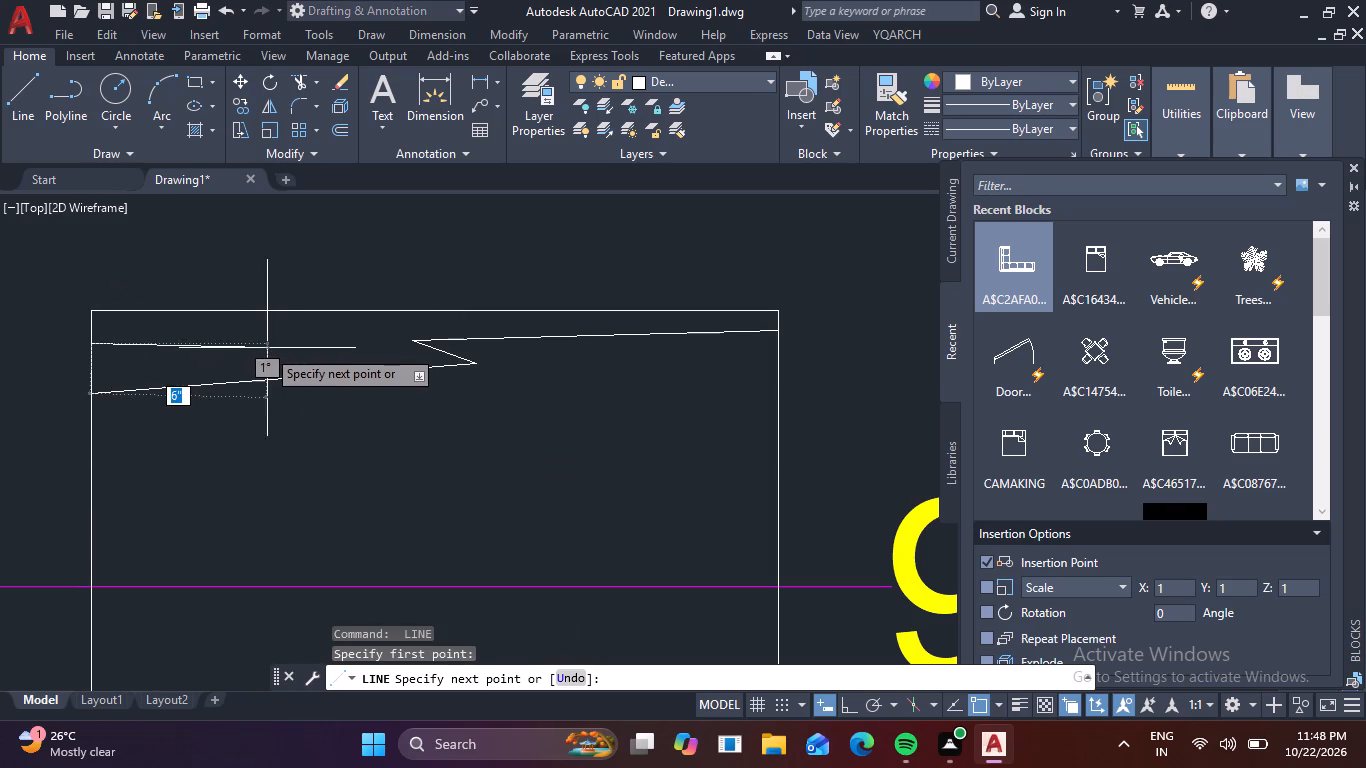
{"action": "left_click_drag", "start_coordinate": [269, 348], "coordinate": [251, 355]}
{"action": "left_click", "coordinate": [200, 357]}
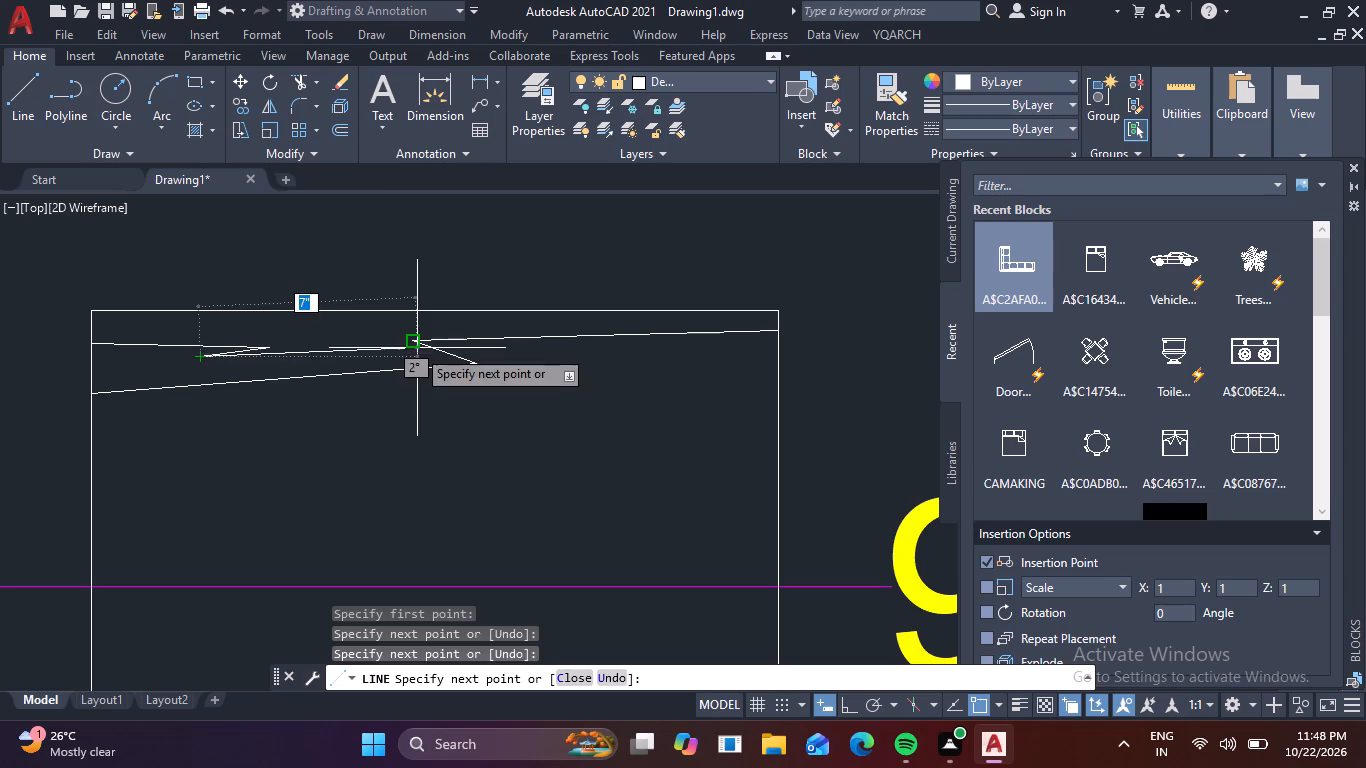
{"action": "left_click", "coordinate": [423, 353]}
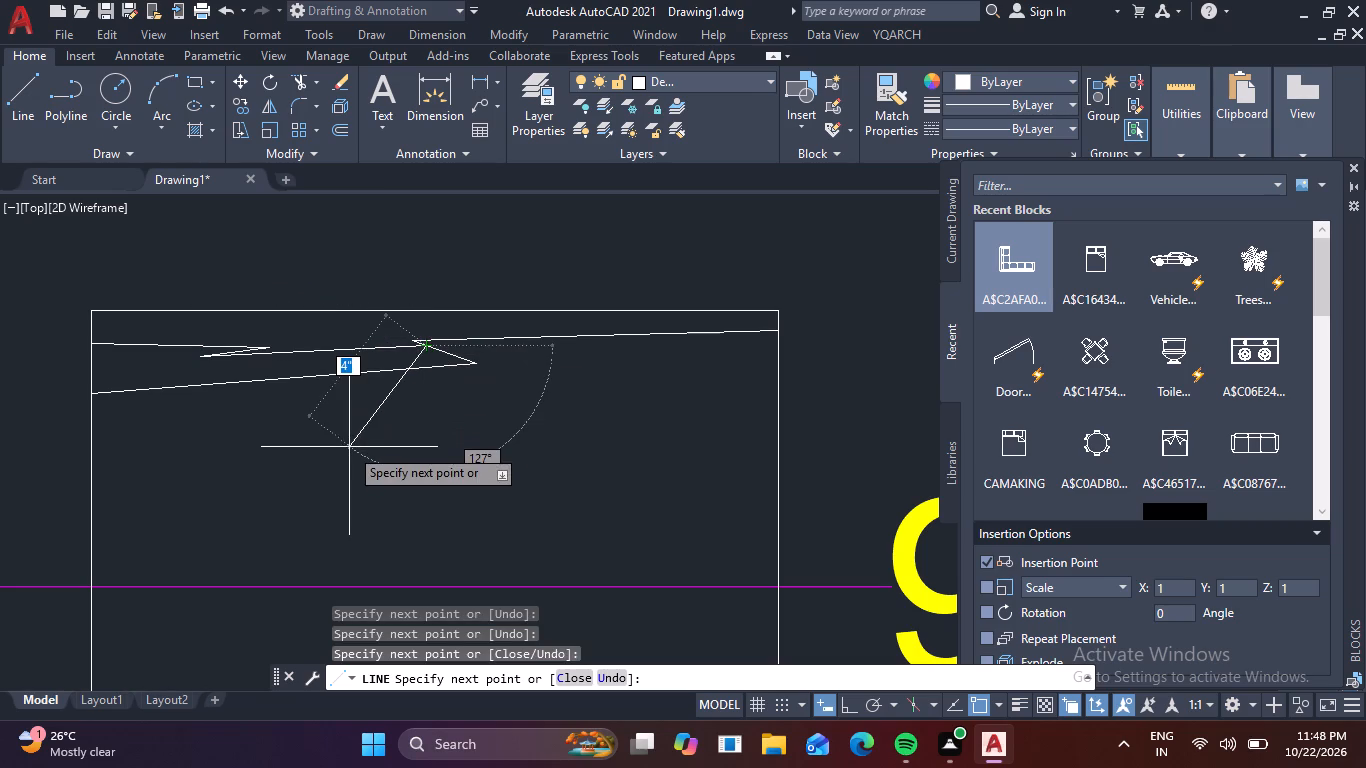
{"action": "key", "text": "space"}
Draw another zigzag line across the coffee table just below the first, from its left edge to its right edge.
{"action": "key", "text": "space"}
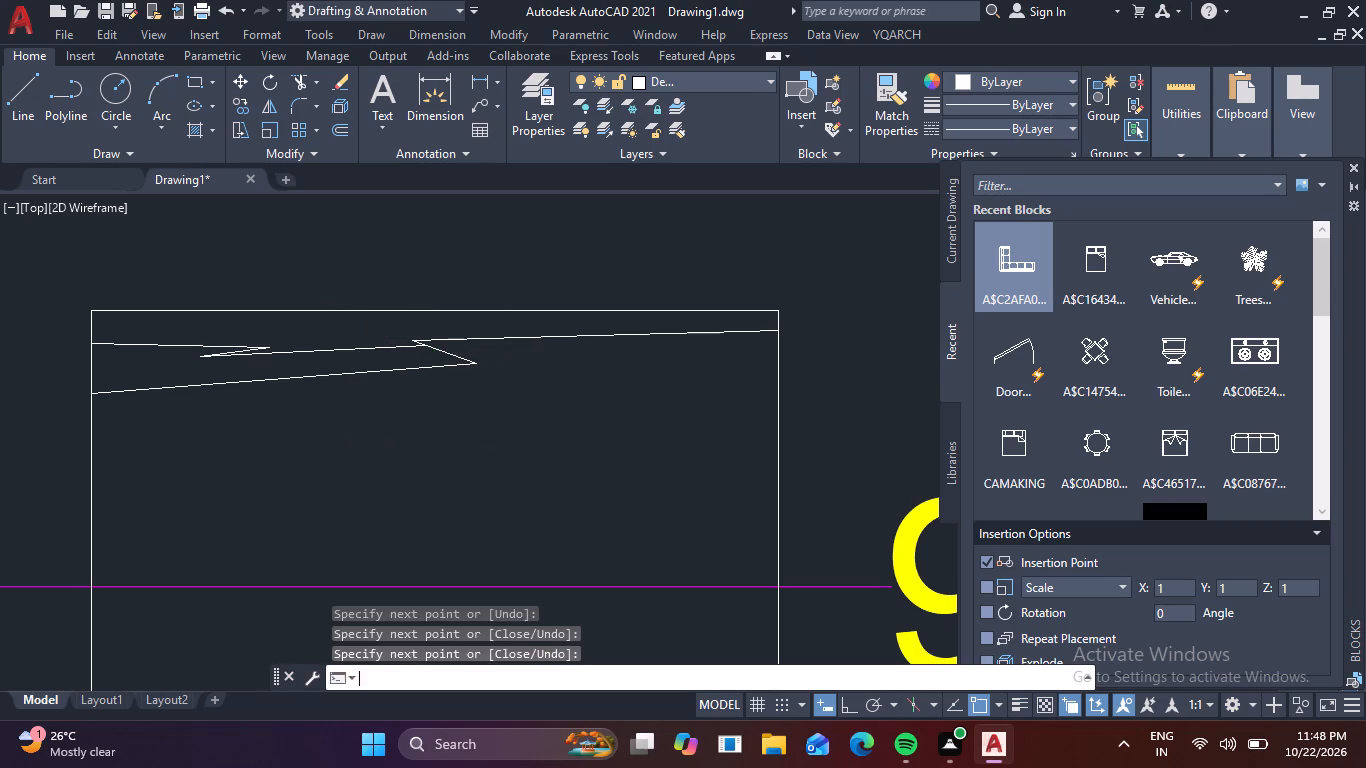
{"action": "left_click", "coordinate": [92, 421]}
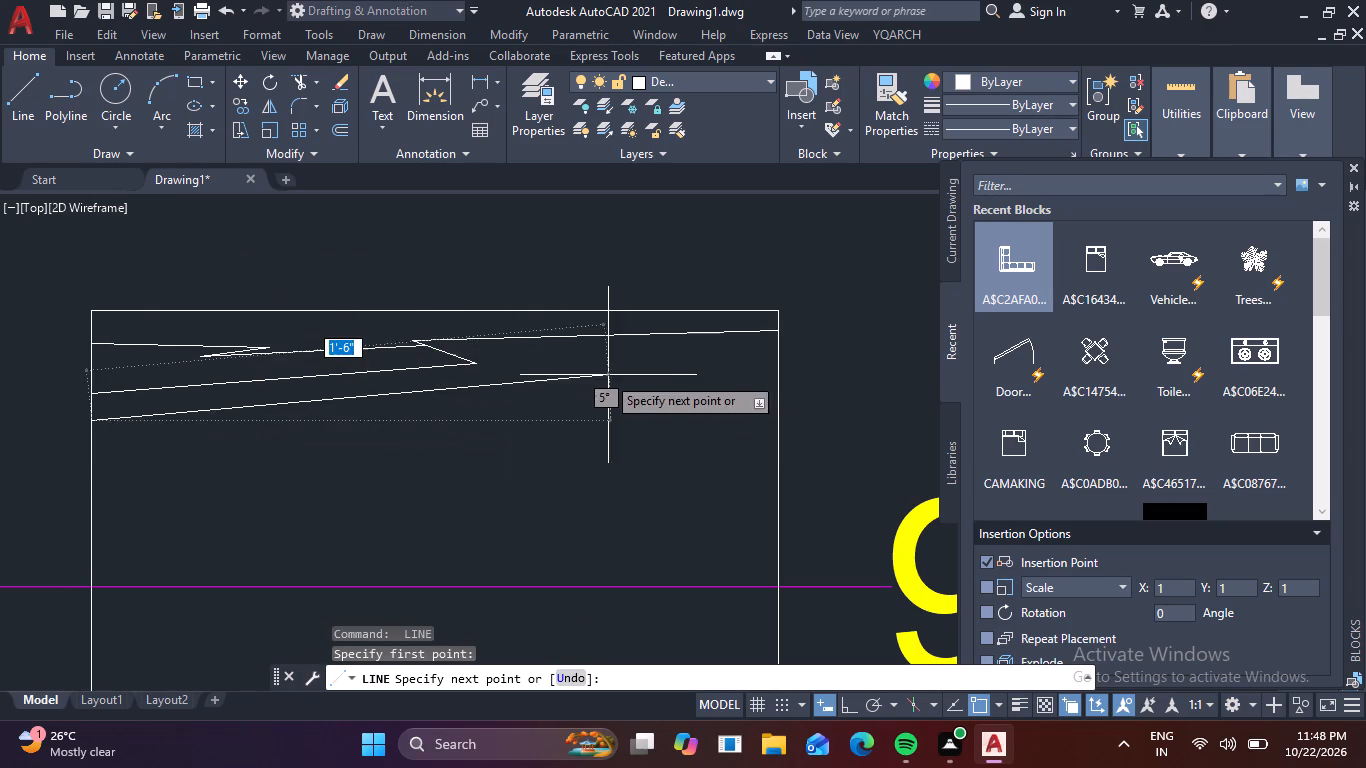
{"action": "left_click", "coordinate": [409, 398]}
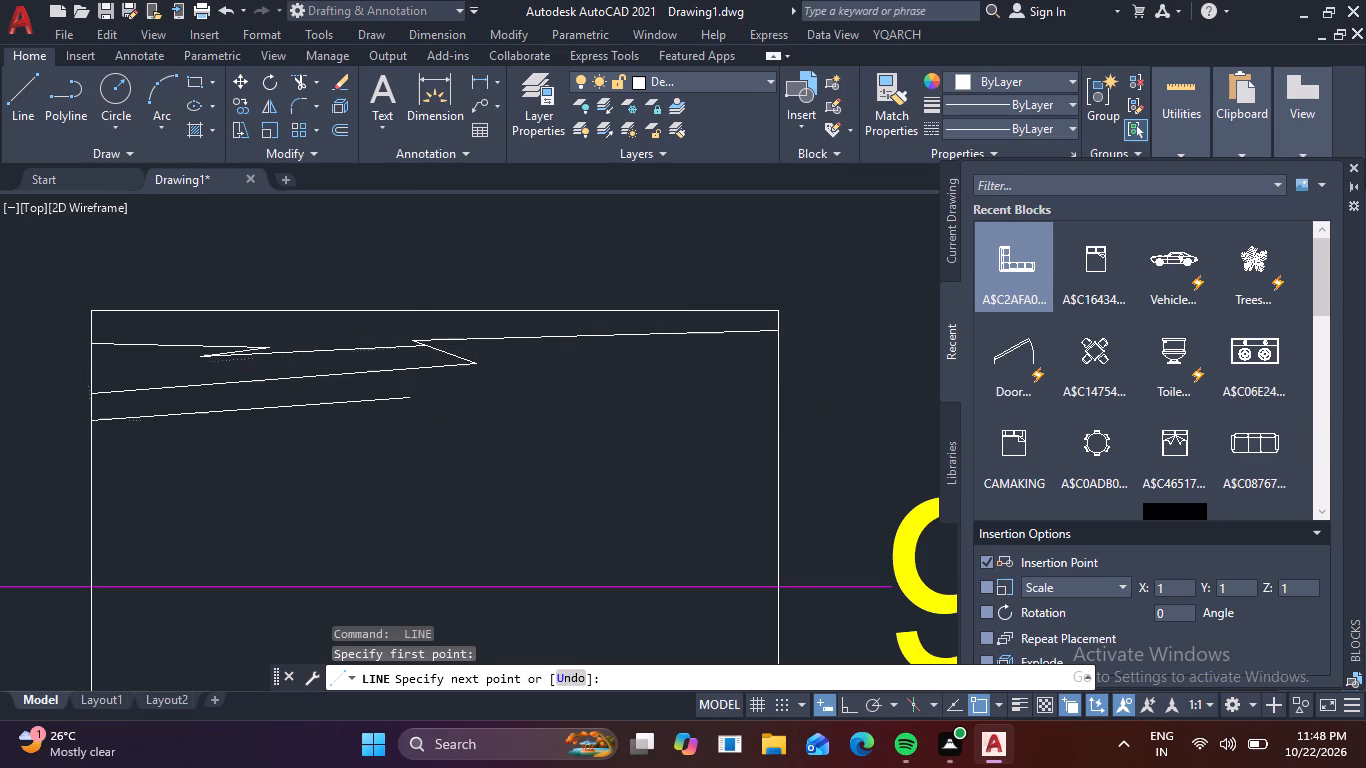
{"action": "left_click", "coordinate": [343, 427]}
{"action": "left_click", "coordinate": [496, 378]}
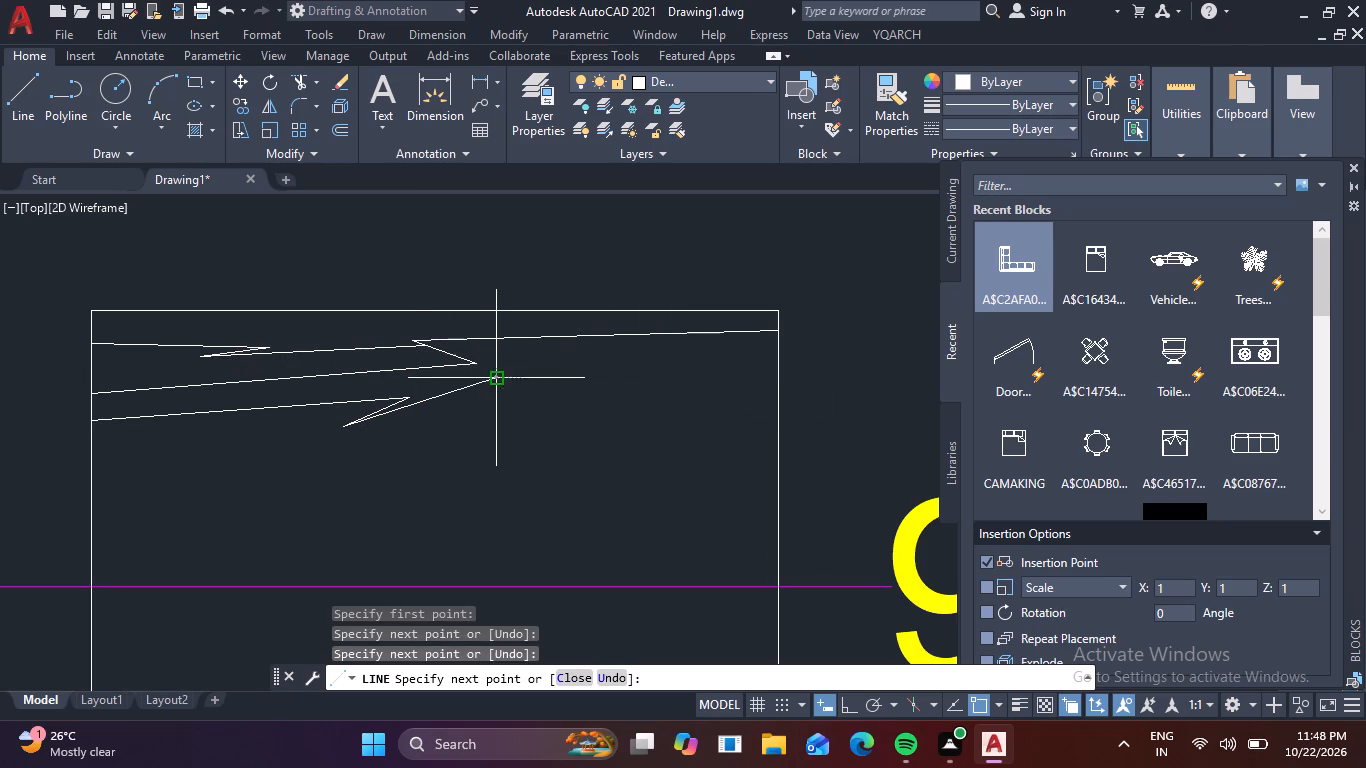
{"action": "left_click", "coordinate": [784, 363]}
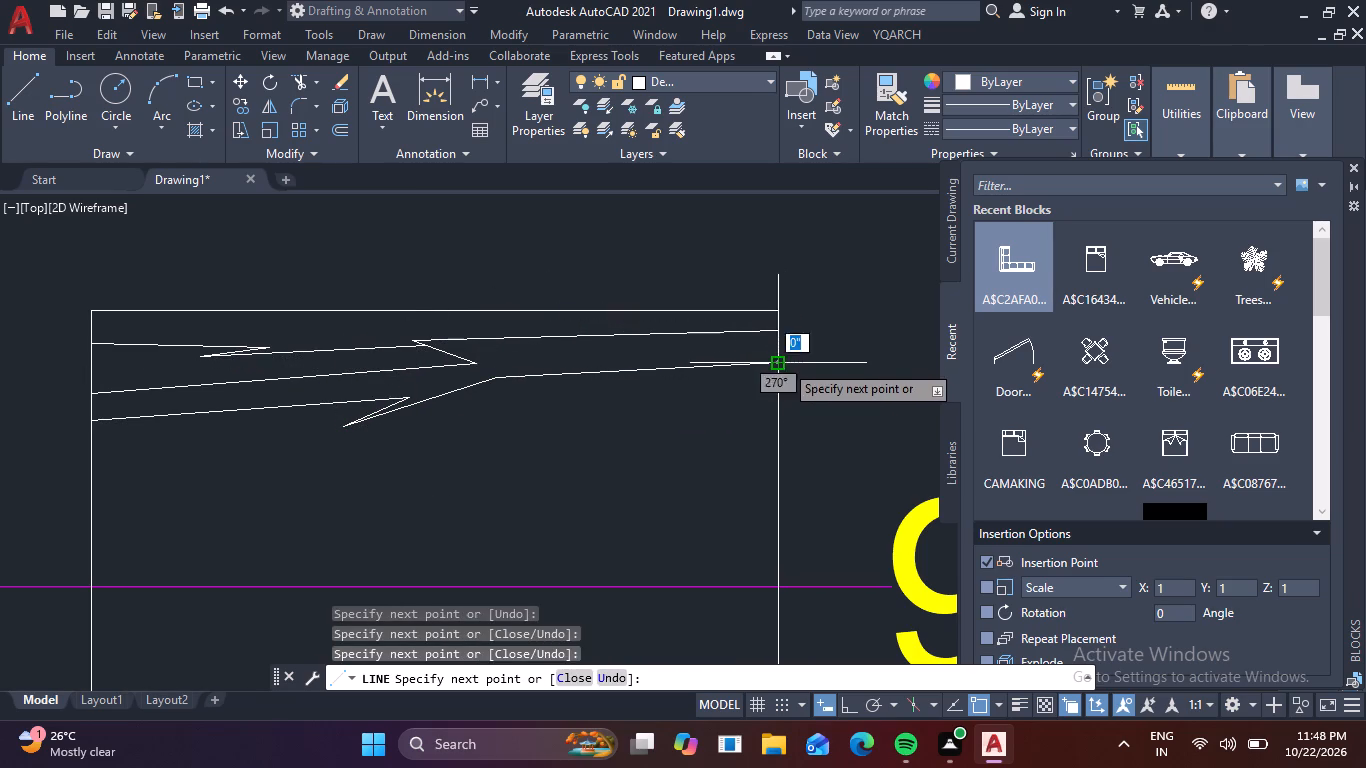
{"action": "key", "text": "space"}
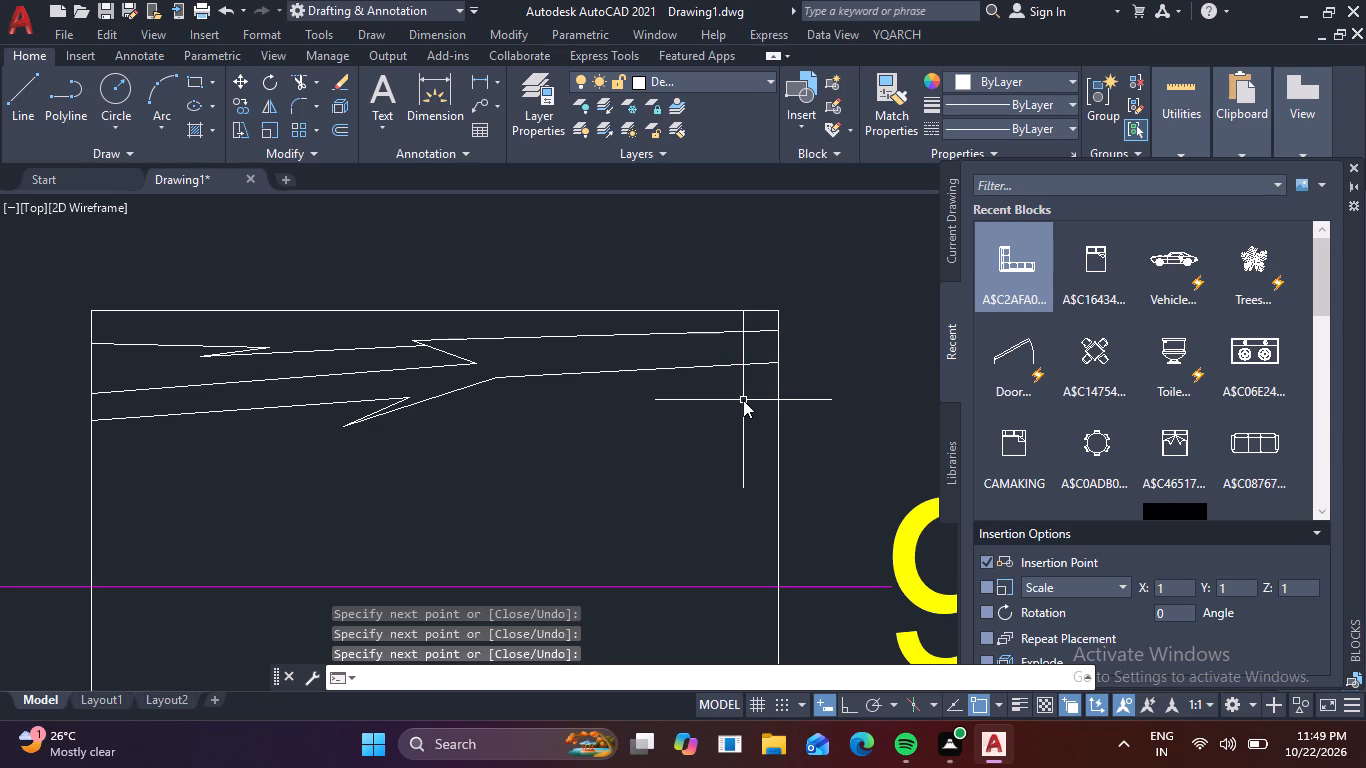
Draw a further zigzag line below the previous one, from the coffee table's right edge to its left edge.
{"action": "key", "text": "space"}
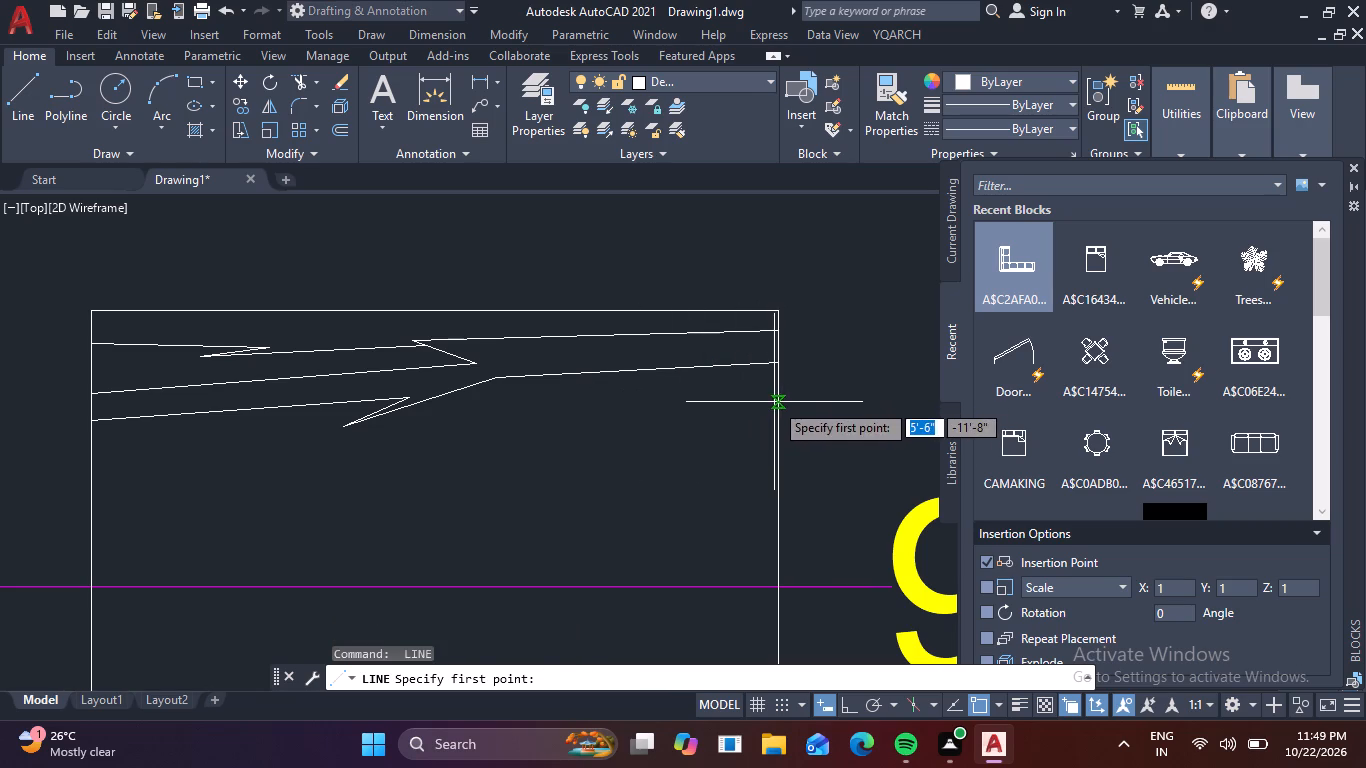
{"action": "left_click", "coordinate": [774, 402]}
{"action": "left_click", "coordinate": [500, 414]}
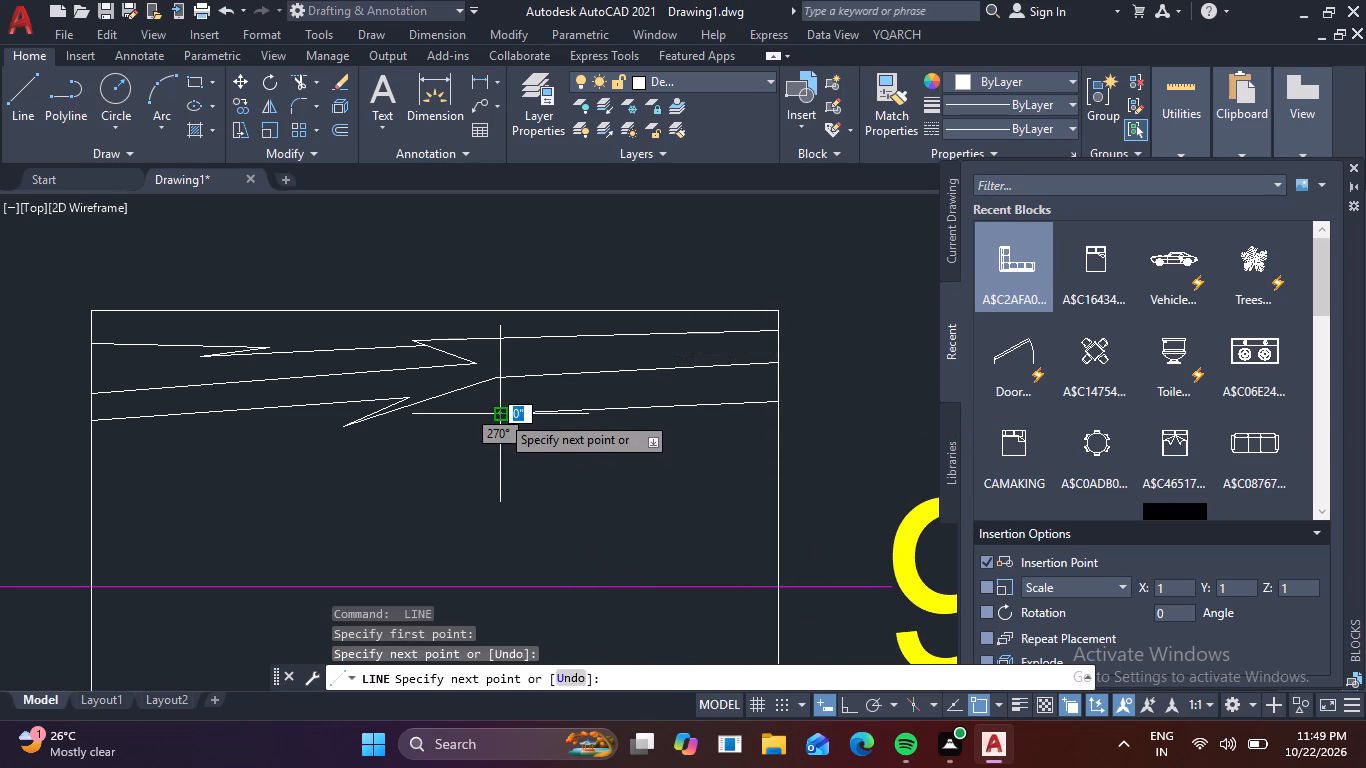
{"action": "left_click", "coordinate": [556, 429]}
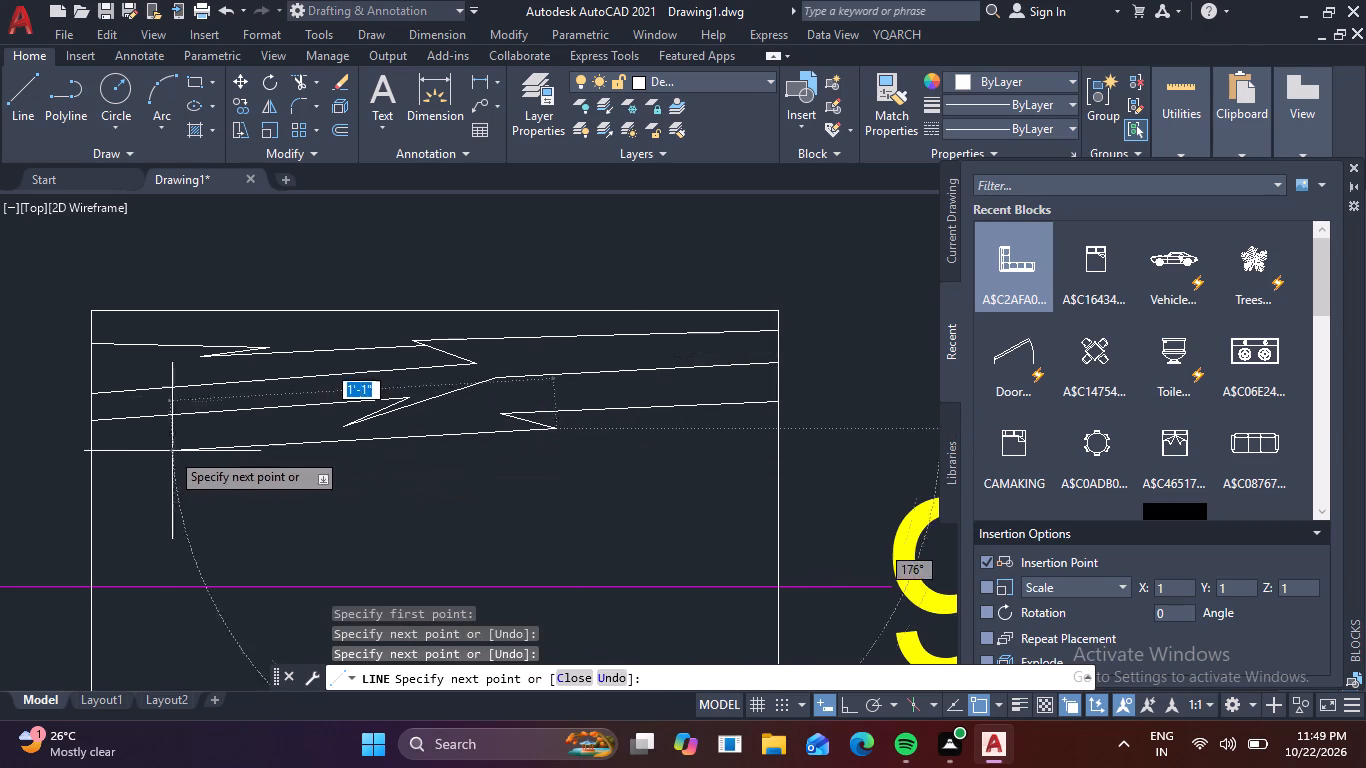
{"action": "left_click", "coordinate": [93, 454]}
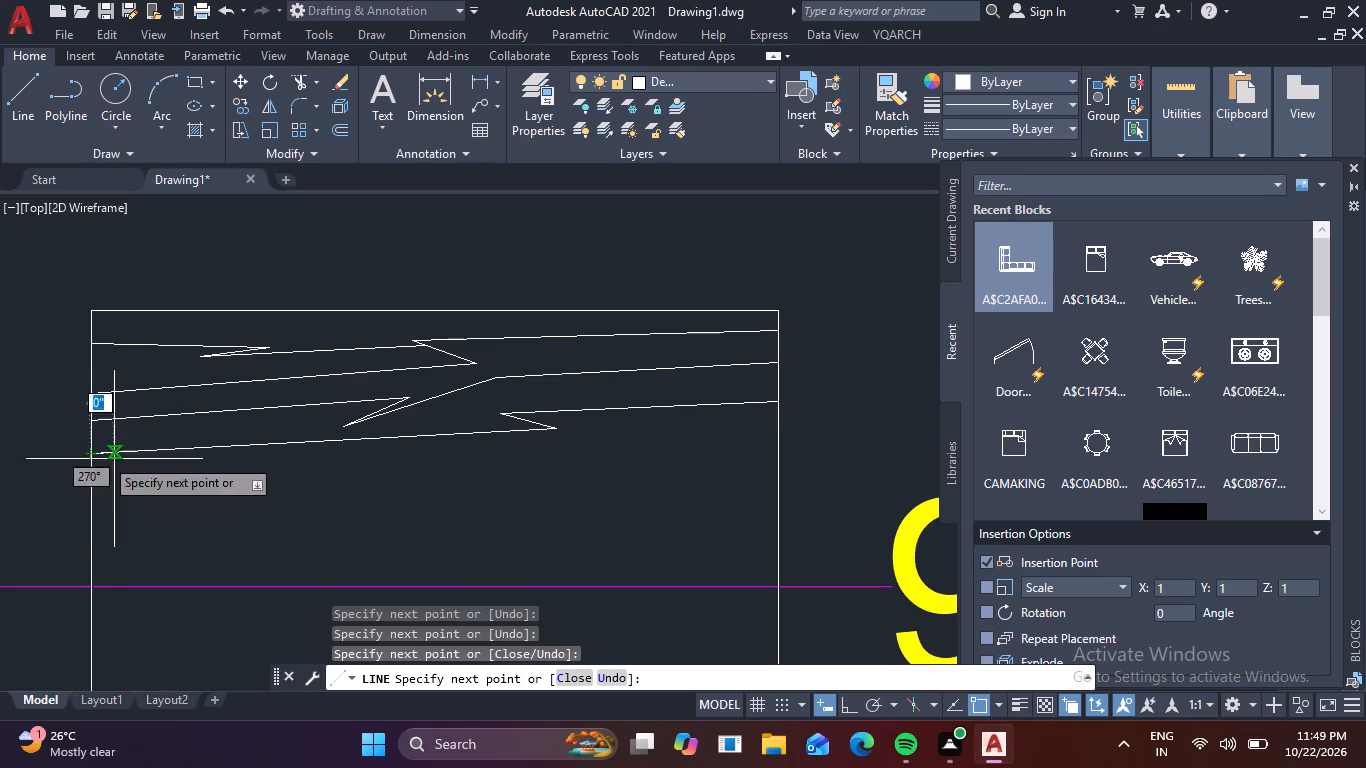
{"action": "key", "text": "space"}
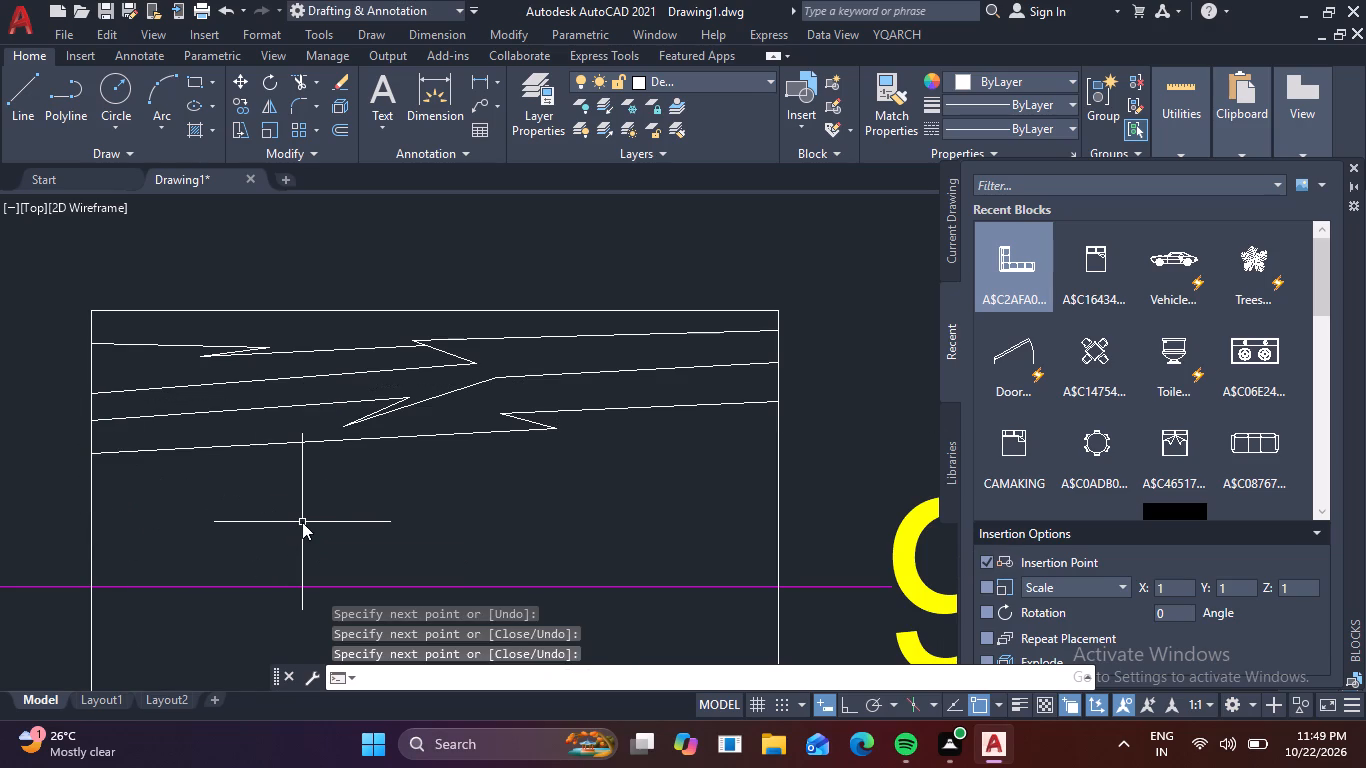
Draw a zigzag line across the coffee table below the existing ones, running about 1'-3" from the left edge, kinking back, ending at the right edge.
{"action": "key", "text": "space"}
{"action": "middle_click_drag", "start_coordinate": [321, 529], "coordinate": [317, 450]}
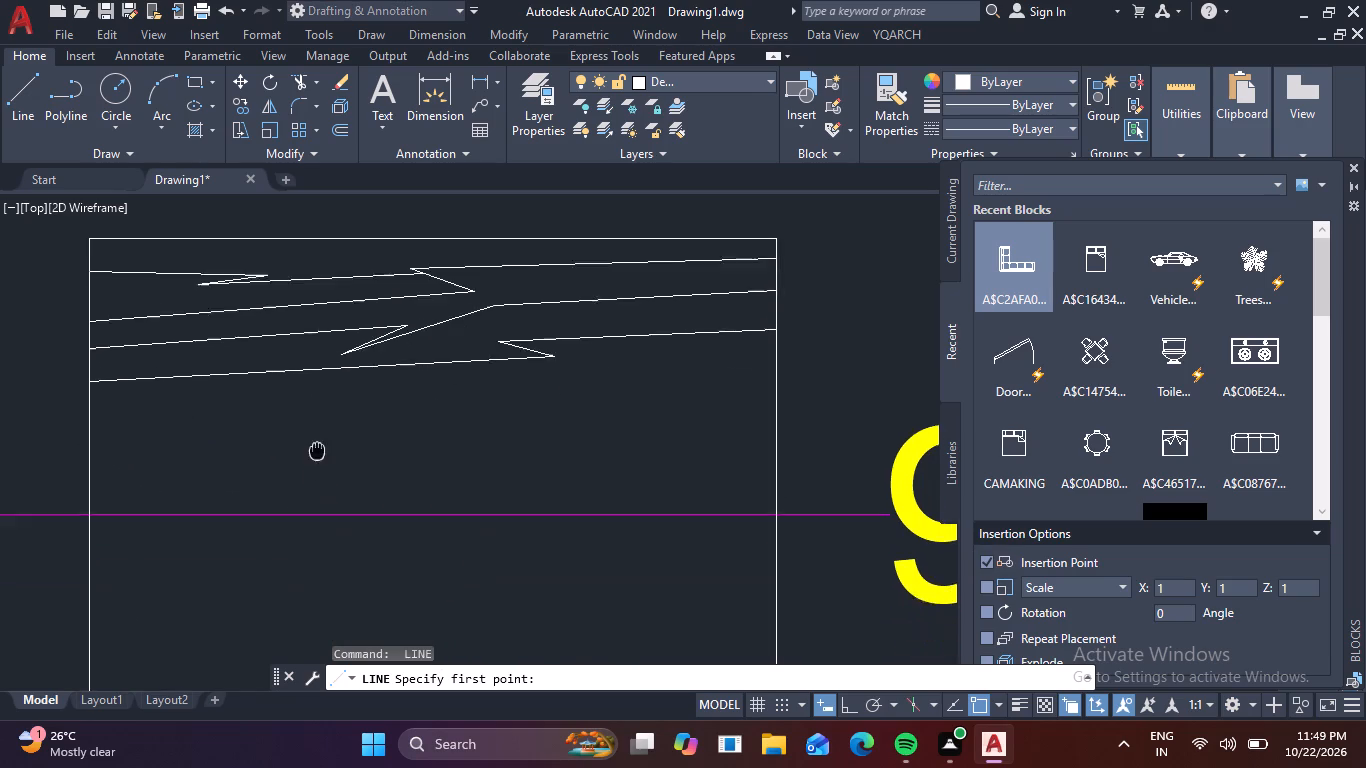
{"action": "middle_click_drag", "start_coordinate": [317, 450], "coordinate": [303, 406]}
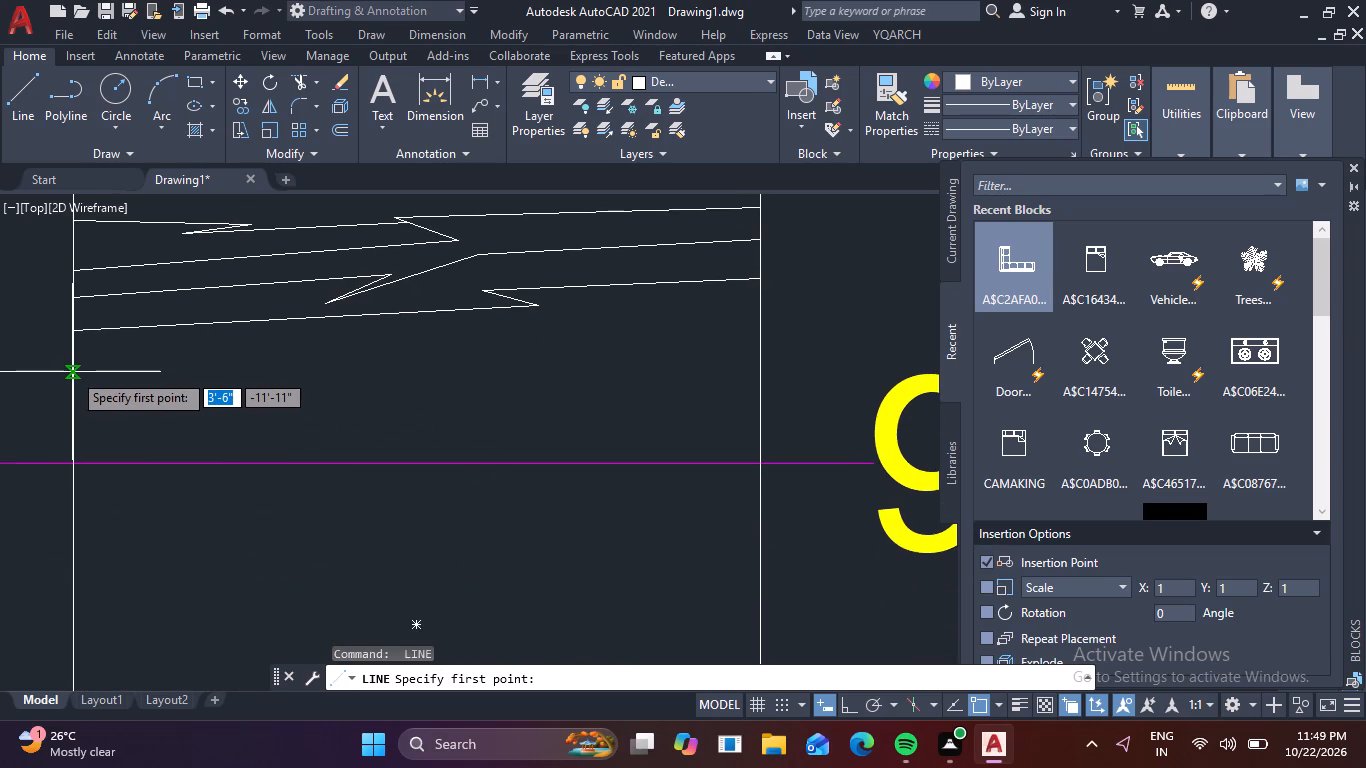
{"action": "left_click", "coordinate": [72, 365]}
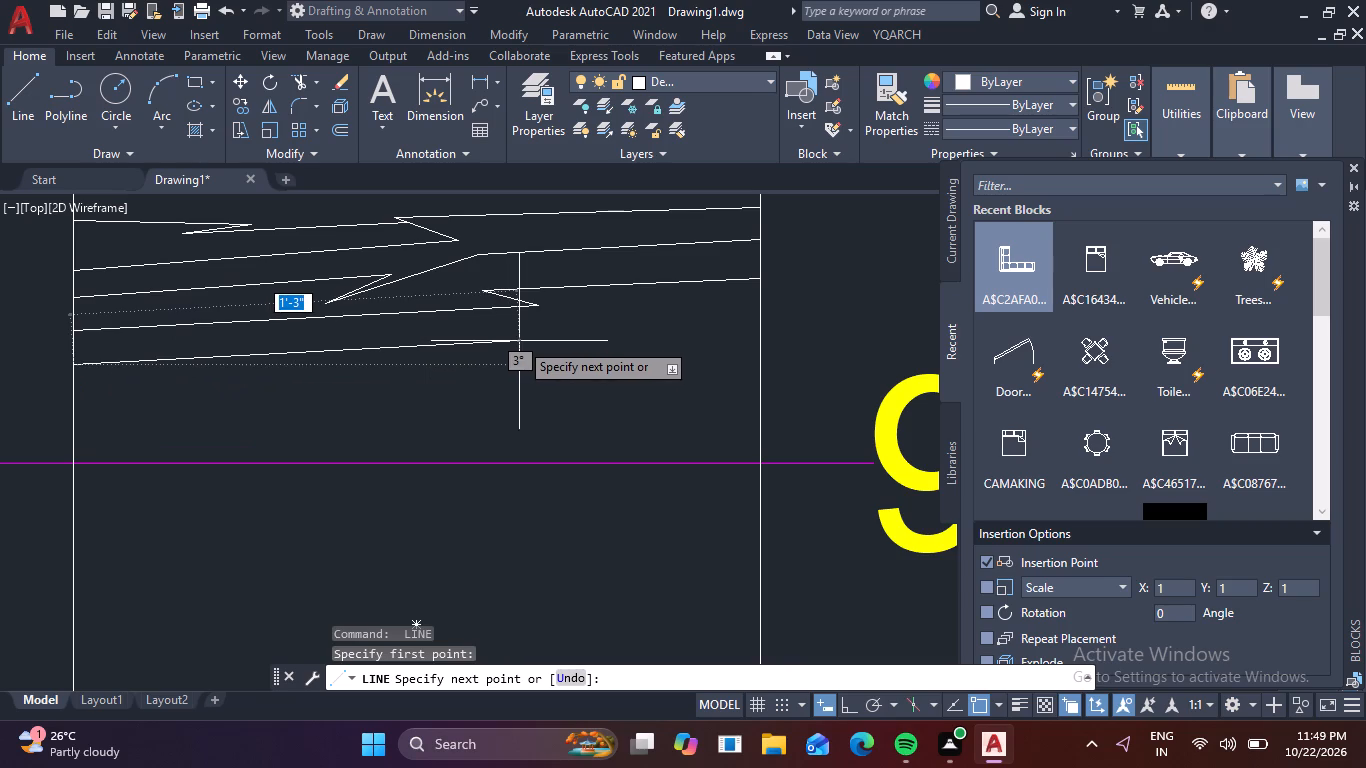
{"action": "left_click", "coordinate": [519, 341]}
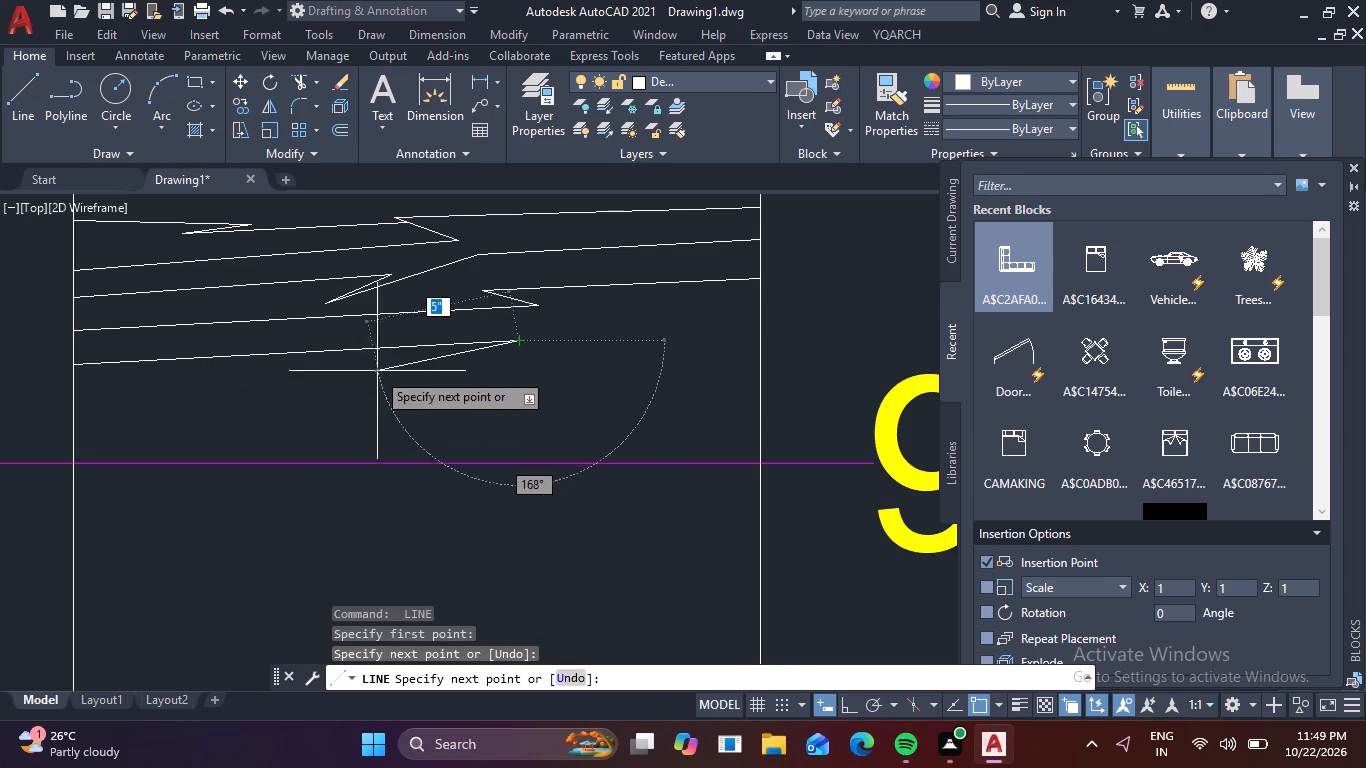
{"action": "left_click", "coordinate": [318, 373]}
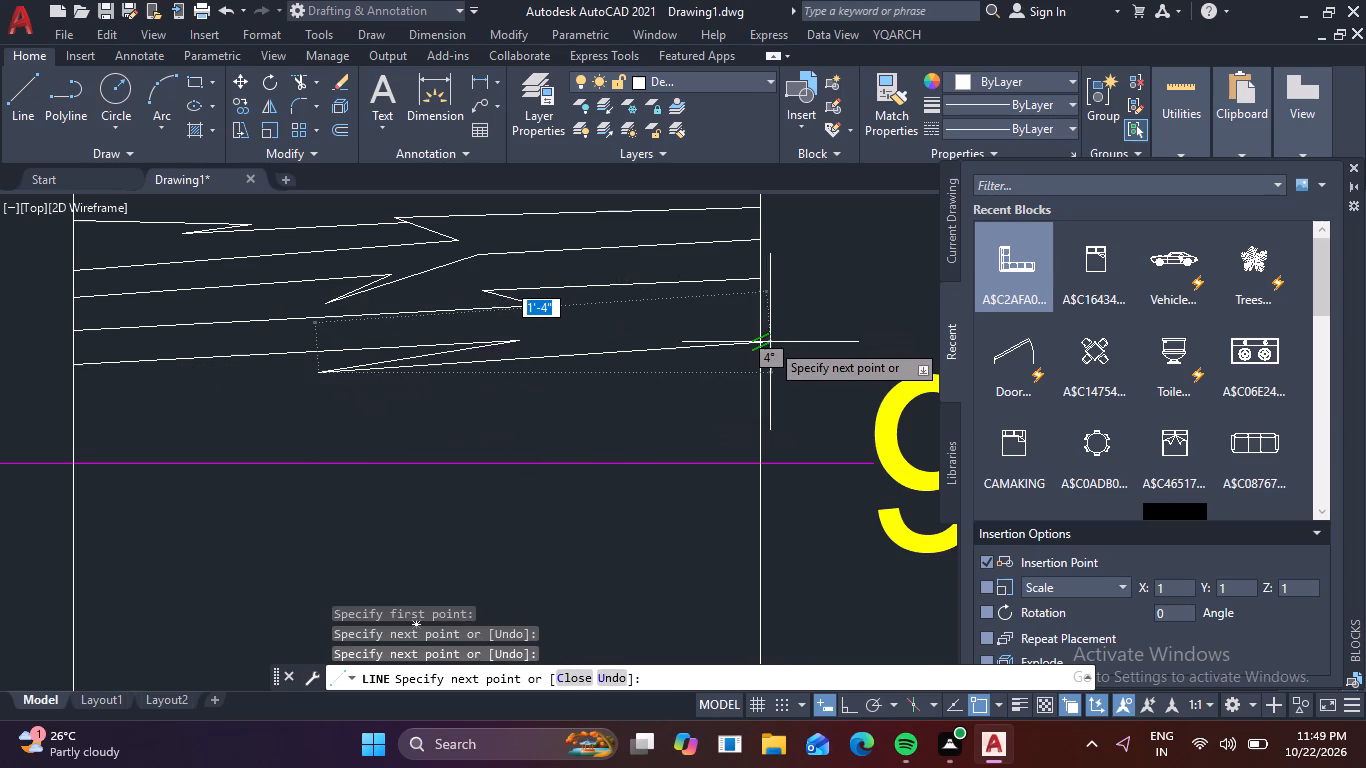
{"action": "left_click", "coordinate": [763, 336]}
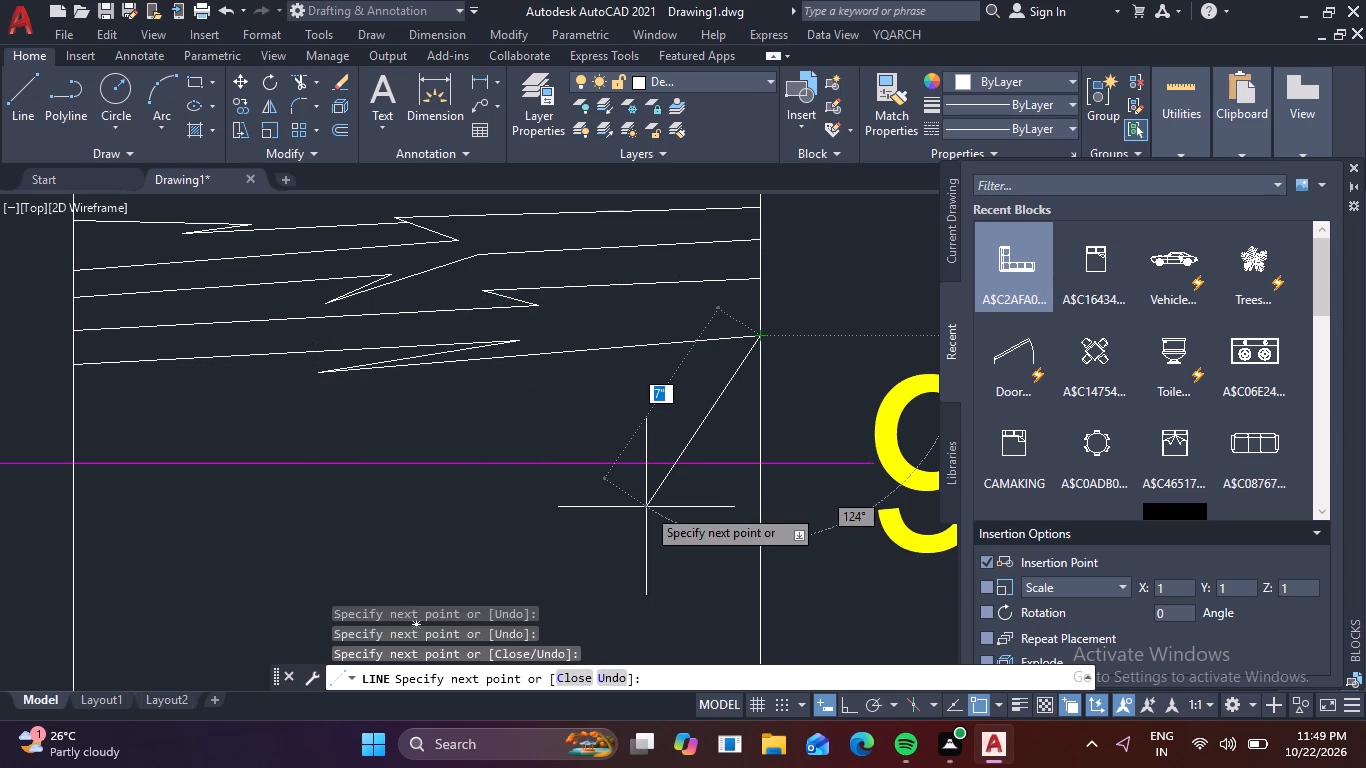
{"action": "key", "text": "space"}
Draw another edge-to-edge zigzag line just below, with a first segment of about 1'-3" and a shorter backward kink mid-width.
{"action": "key", "text": "space"}
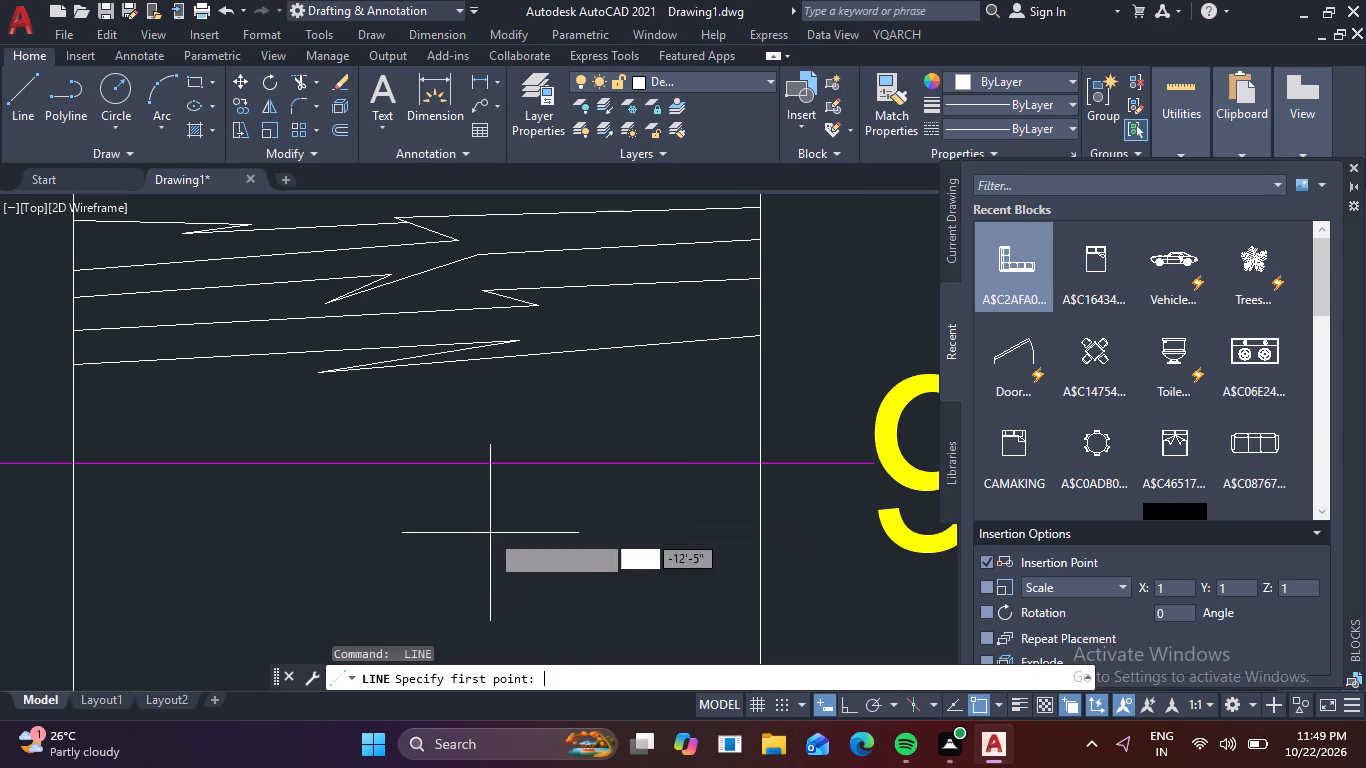
{"action": "left_click", "coordinate": [77, 395]}
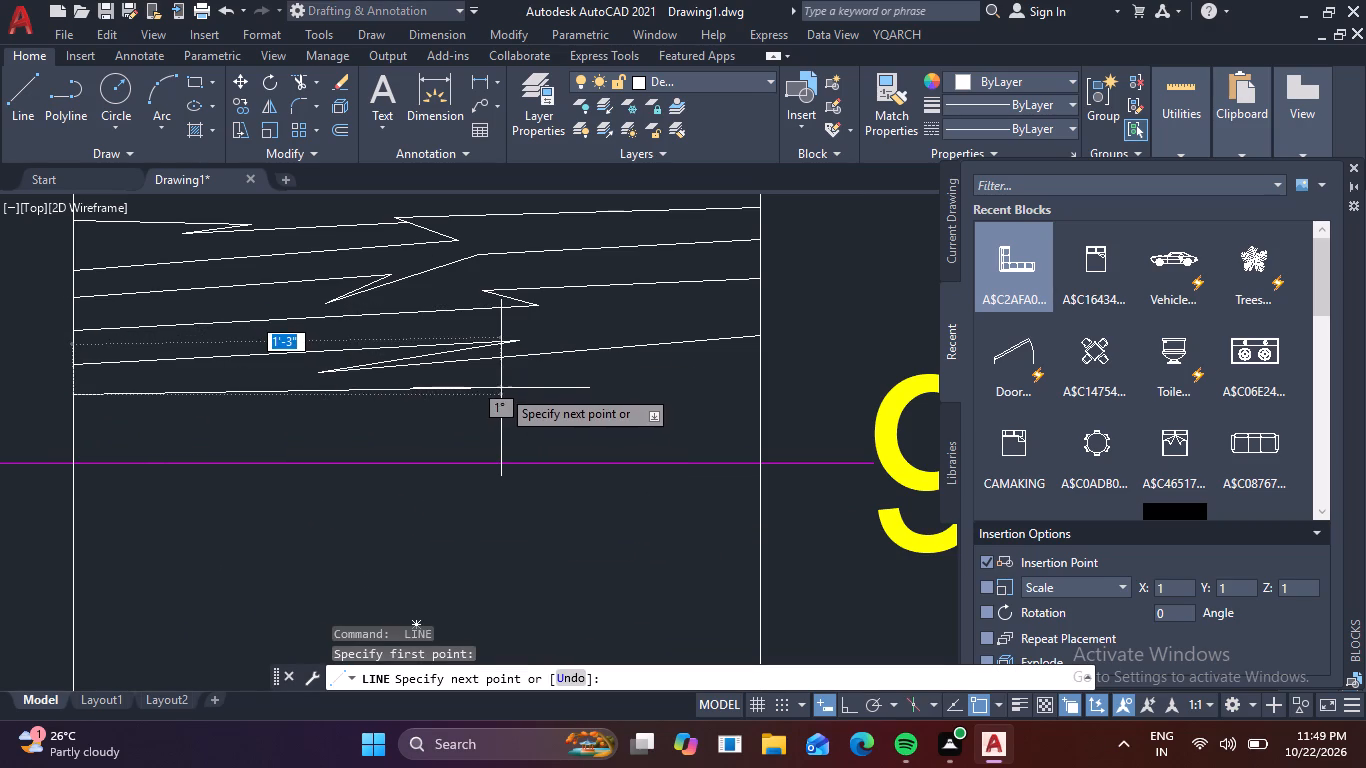
{"action": "left_click", "coordinate": [501, 388]}
{"action": "left_click", "coordinate": [370, 421]}
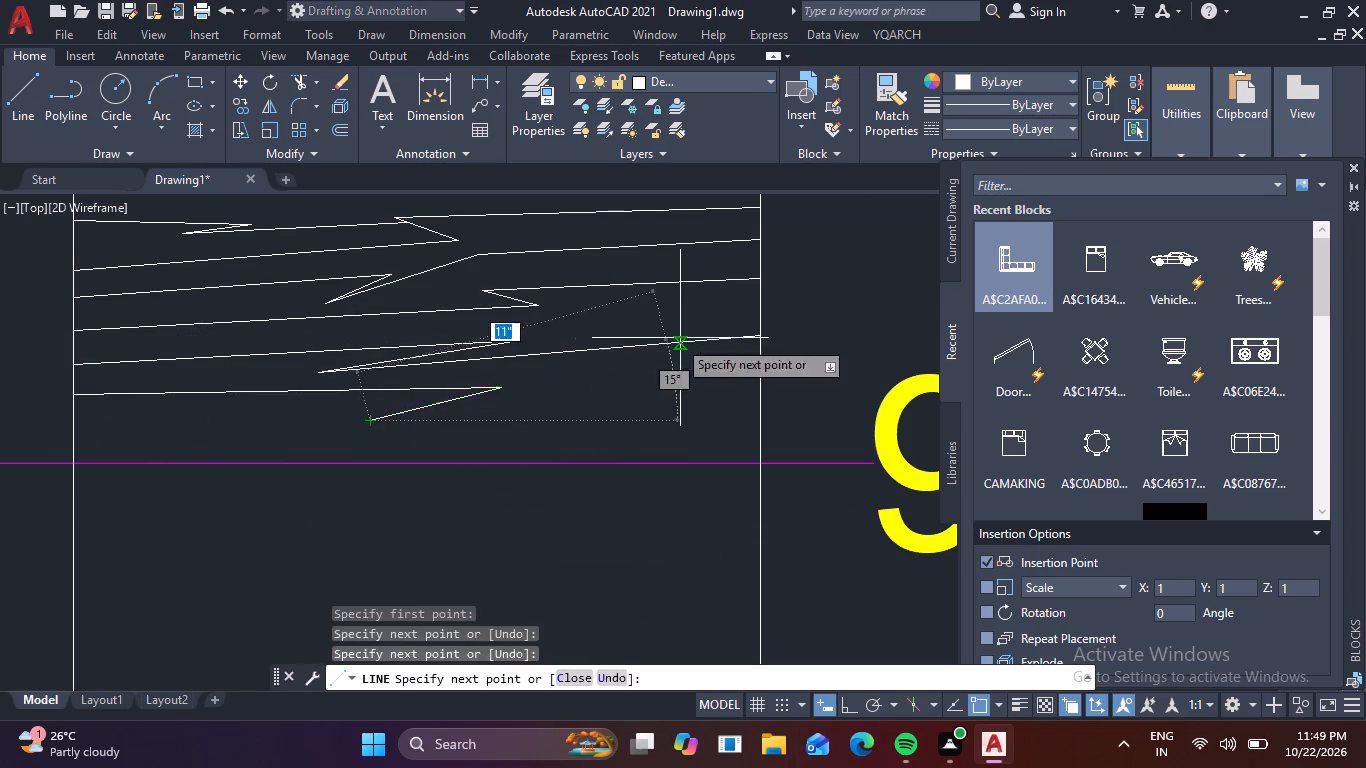
{"action": "left_click", "coordinate": [758, 374]}
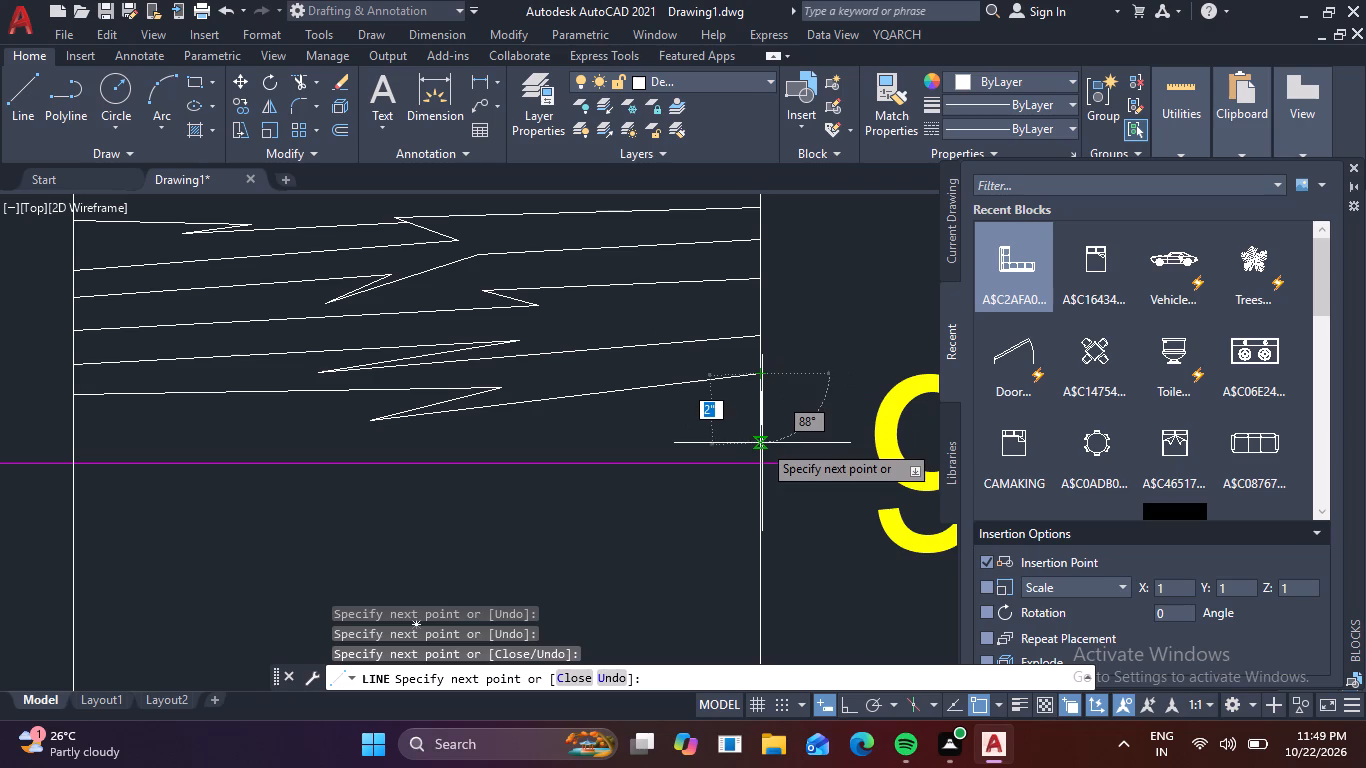
{"action": "key", "text": "space"}
Draw a double-kinked zigzag line below the previous one, with a small kink near the table's left edge and a larger one near its right edge.
{"action": "key", "text": "space"}
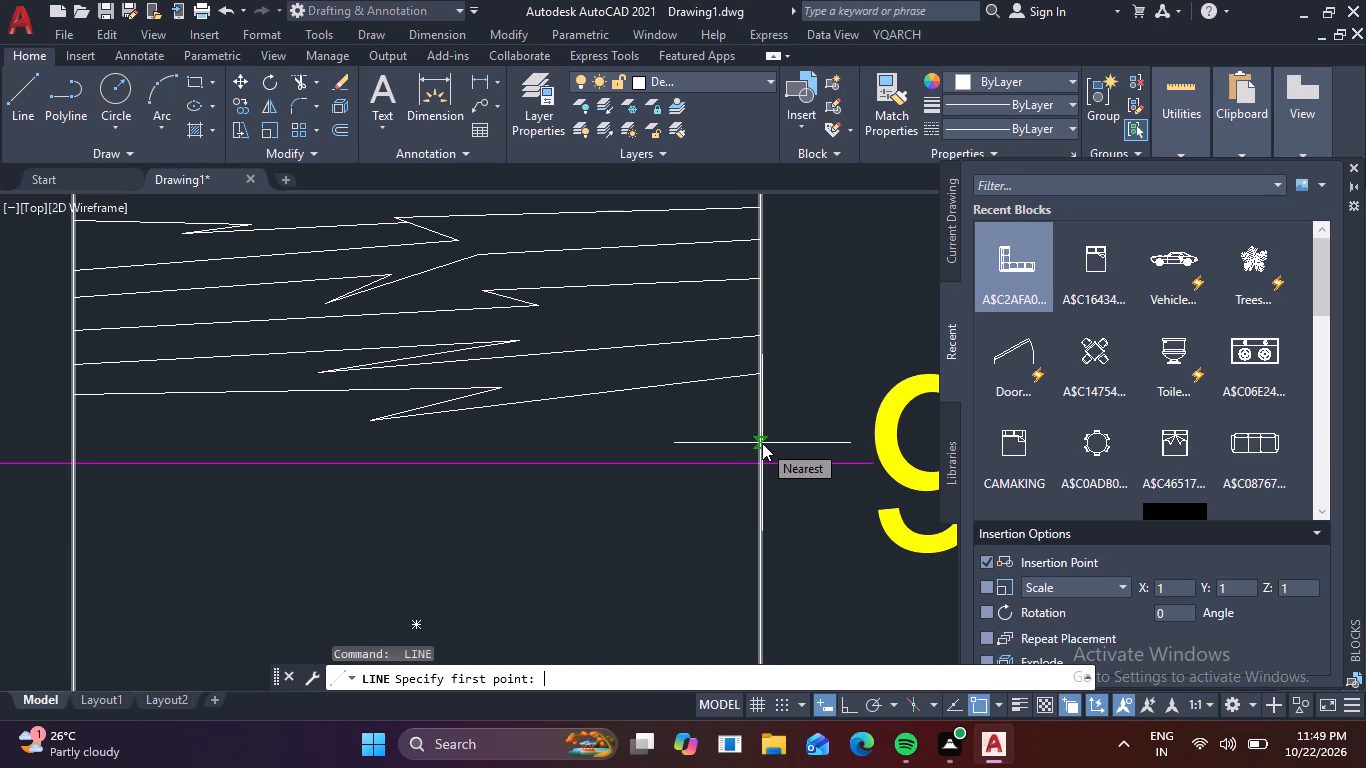
{"action": "left_click", "coordinate": [74, 411]}
{"action": "left_click", "coordinate": [186, 413]}
{"action": "left_click", "coordinate": [126, 432]}
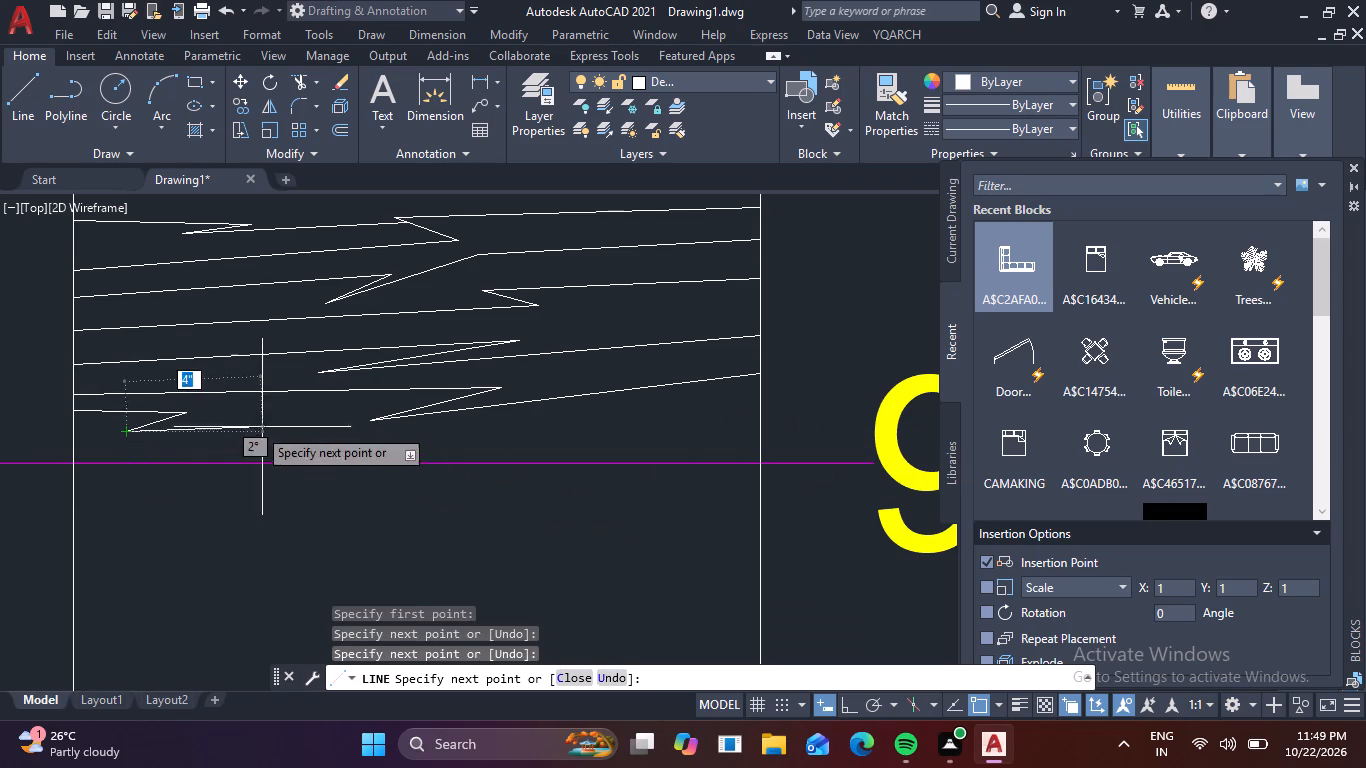
{"action": "left_click", "coordinate": [641, 425]}
{"action": "left_click", "coordinate": [572, 481]}
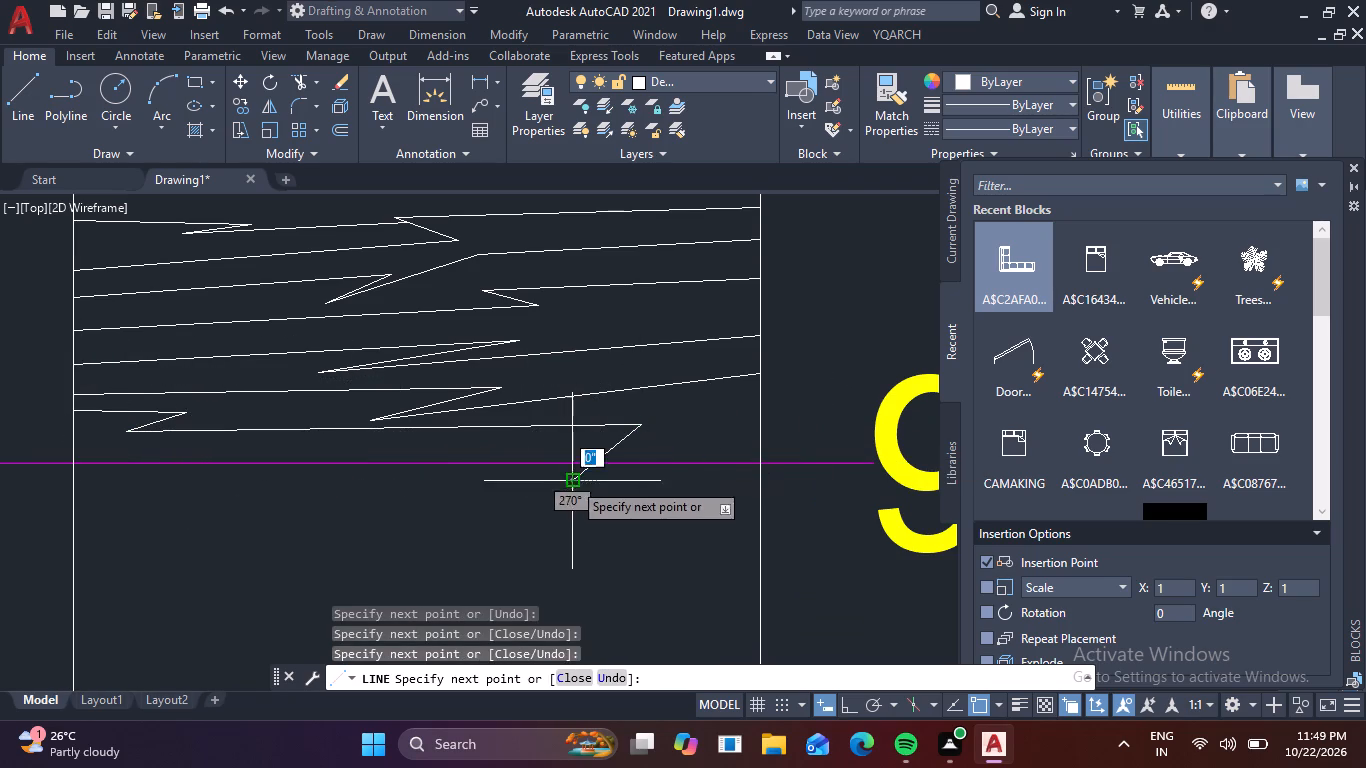
{"action": "left_click", "coordinate": [756, 429]}
{"action": "key", "text": "space"}
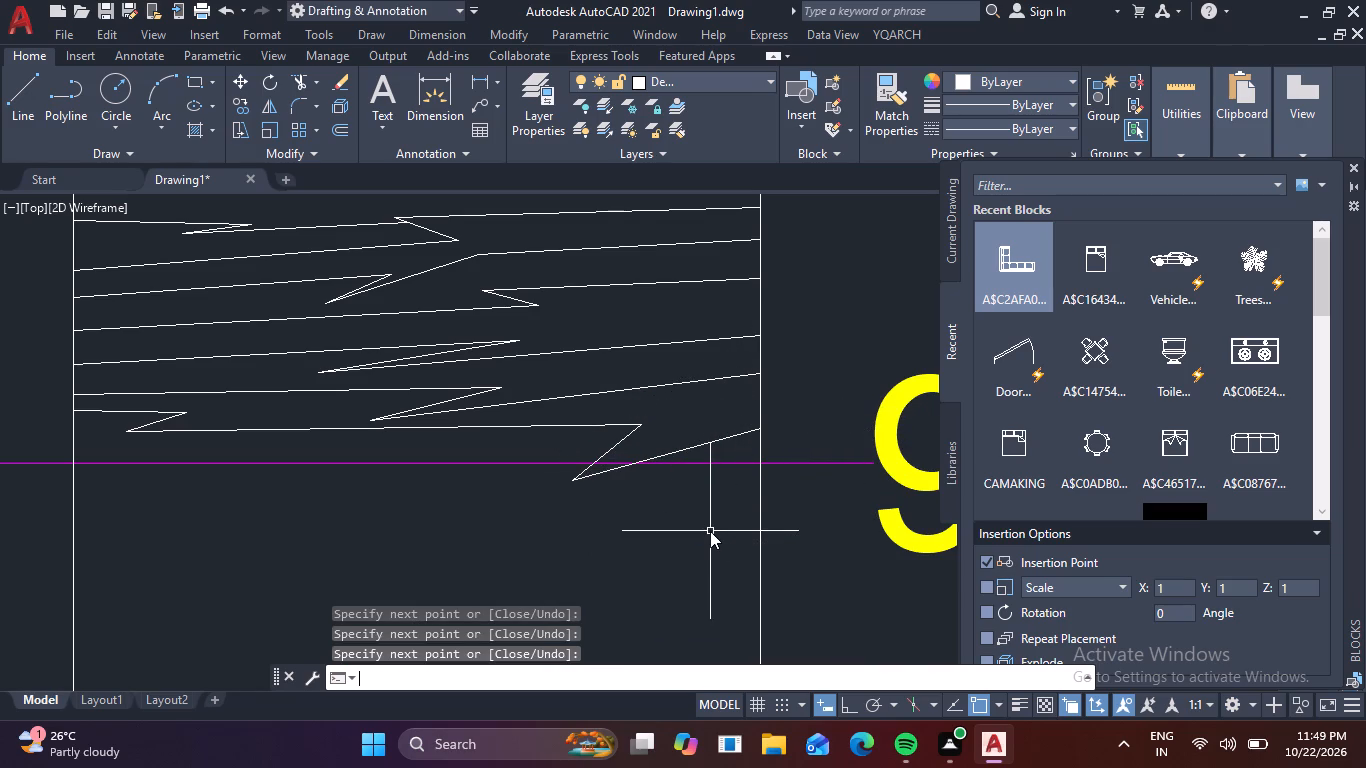
Draw a zigzag line below it, sloping down about 10" from the left edge, kinking back, and running horizontally to the right edge.
{"action": "key", "text": "space"}
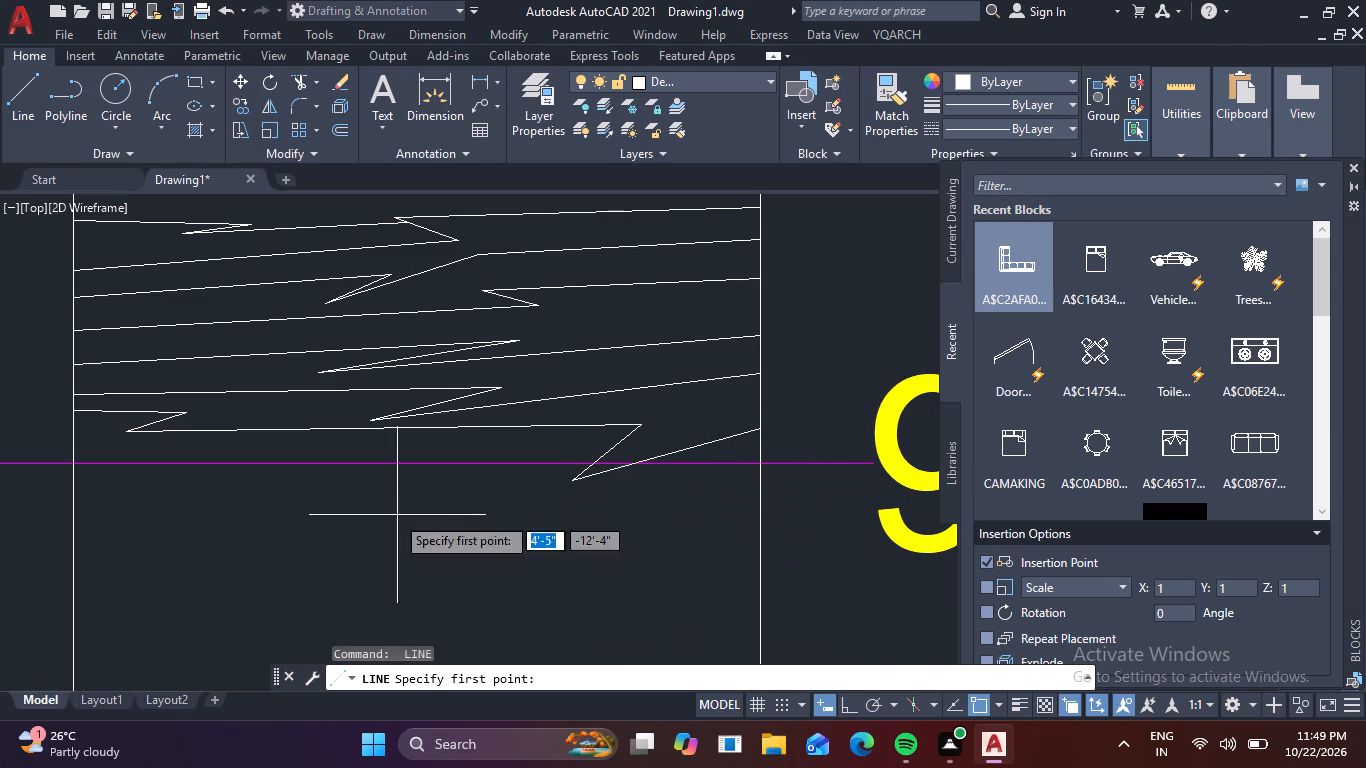
{"action": "left_click", "coordinate": [73, 469]}
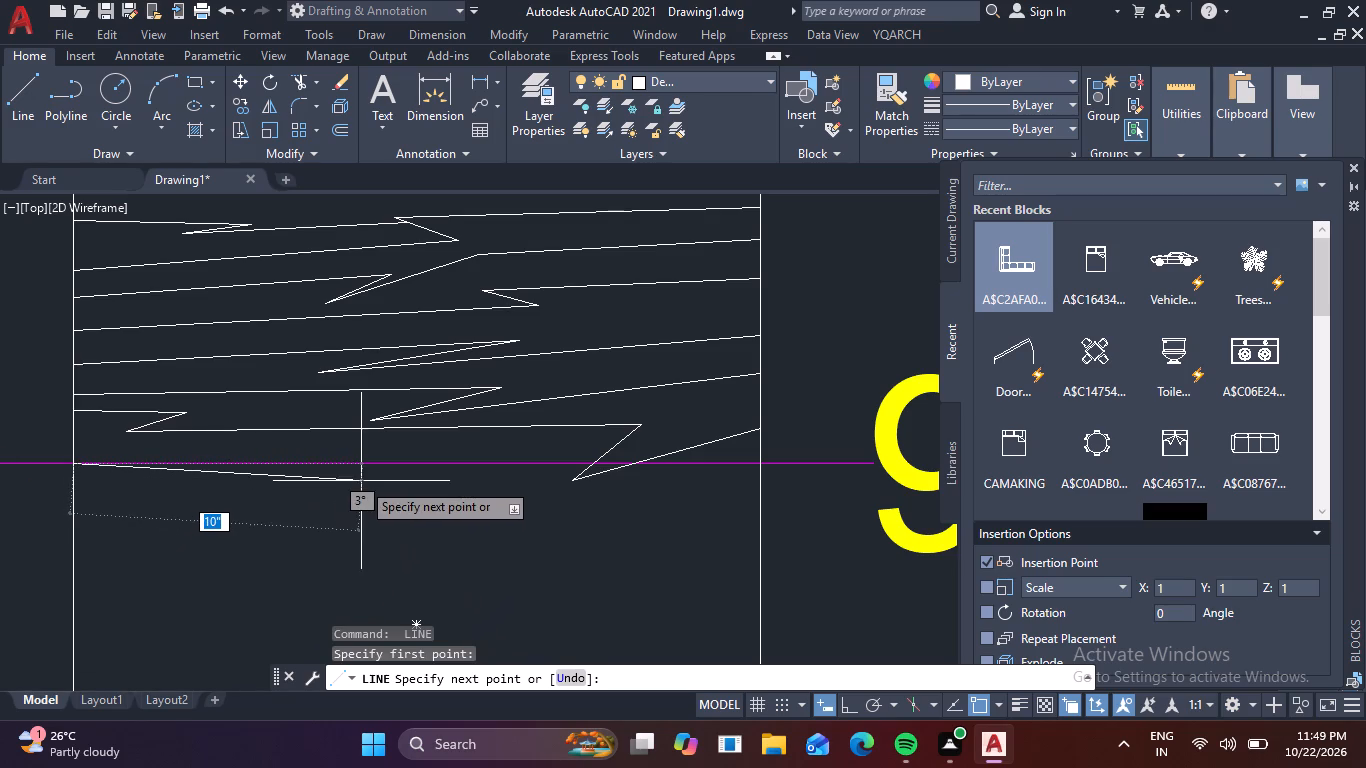
{"action": "left_click", "coordinate": [361, 481]}
{"action": "left_click", "coordinate": [251, 505]}
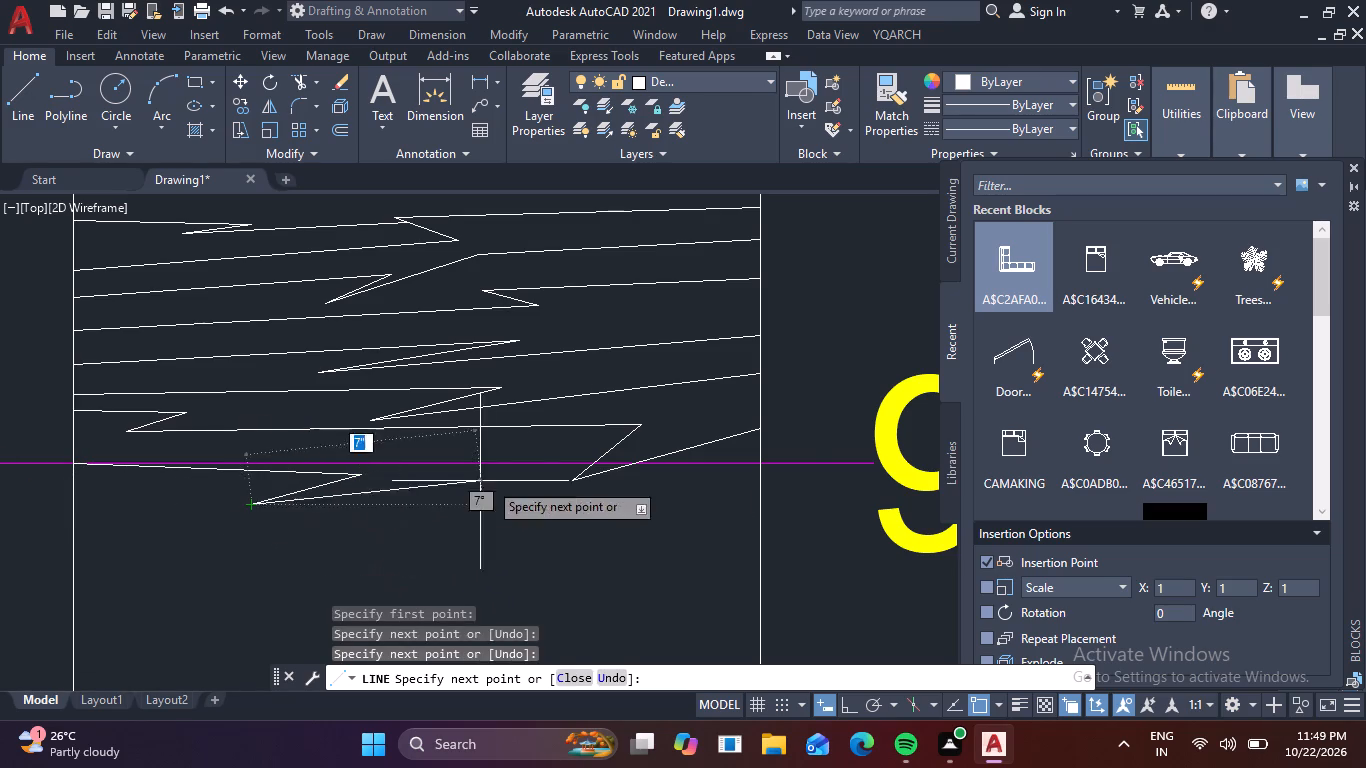
{"action": "left_click", "coordinate": [766, 507]}
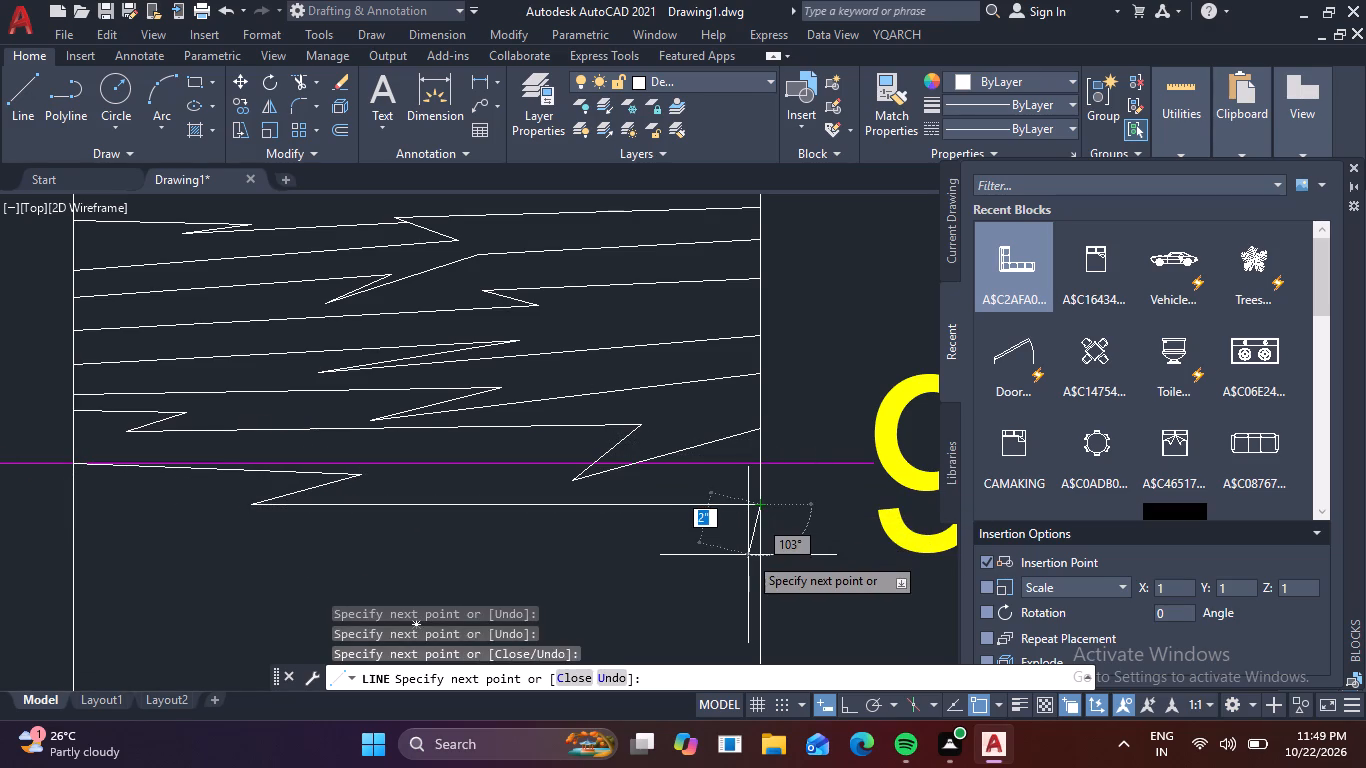
{"action": "key", "text": "space"}
Draw another zigzag line below, sloping slightly down past mid-width, with a long narrow backward kink and a horizontal run to the right edge.
{"action": "key", "text": "space"}
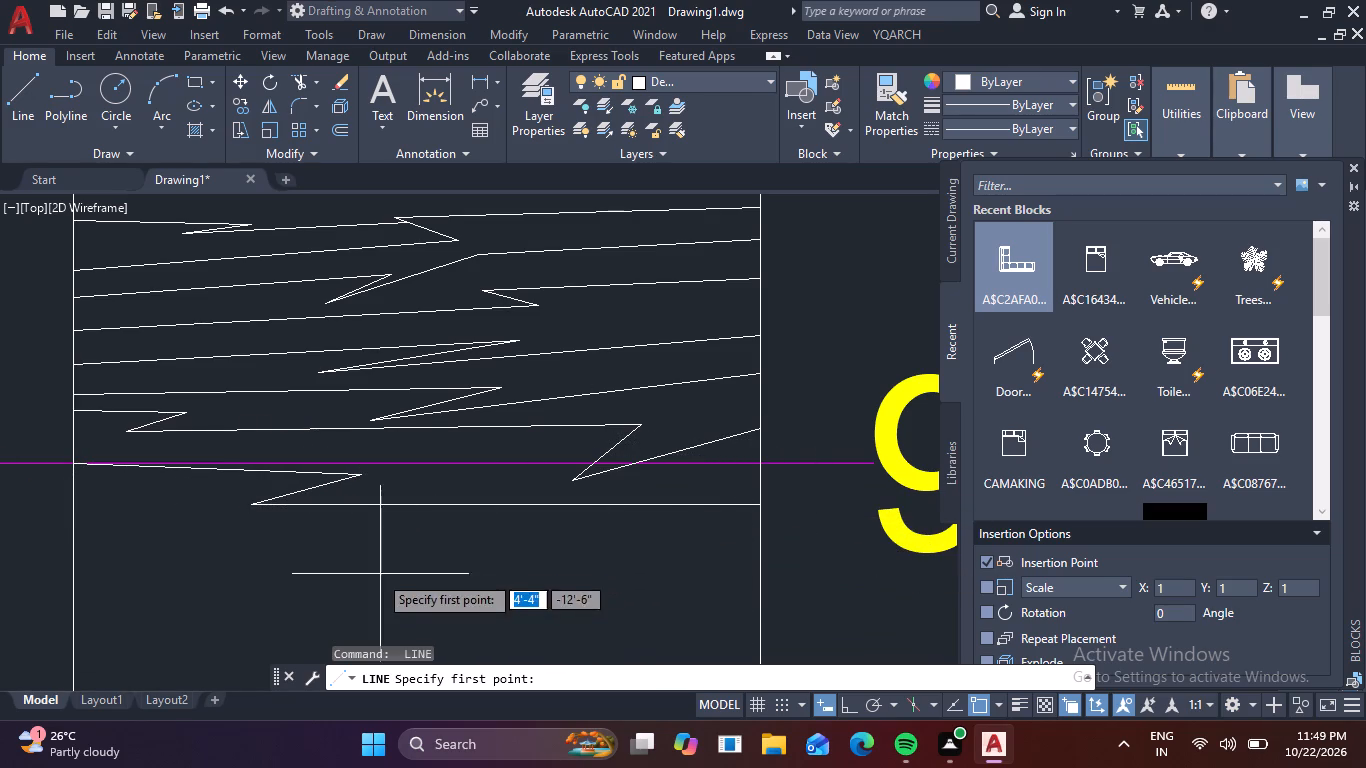
{"action": "middle_click_drag", "start_coordinate": [375, 576], "coordinate": [406, 409]}
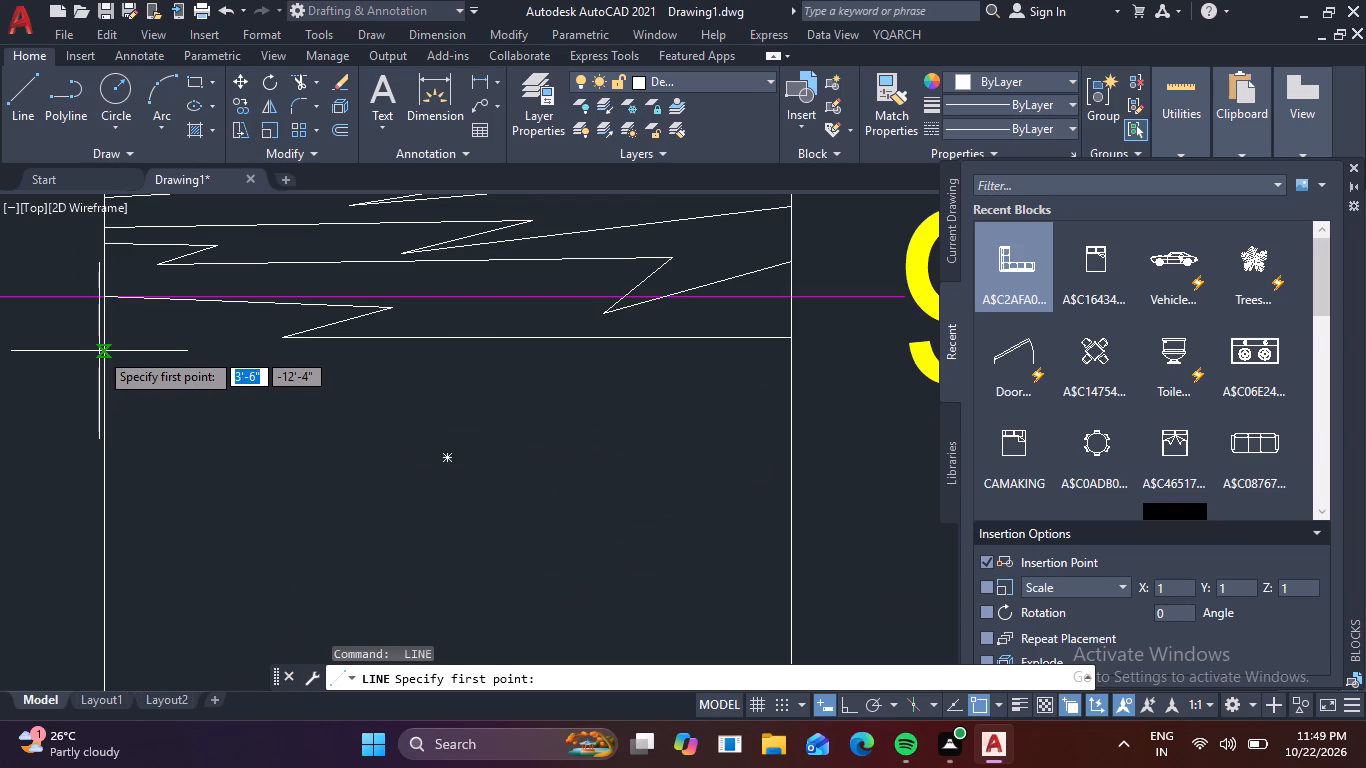
{"action": "left_click", "coordinate": [99, 350]}
{"action": "left_click", "coordinate": [514, 366]}
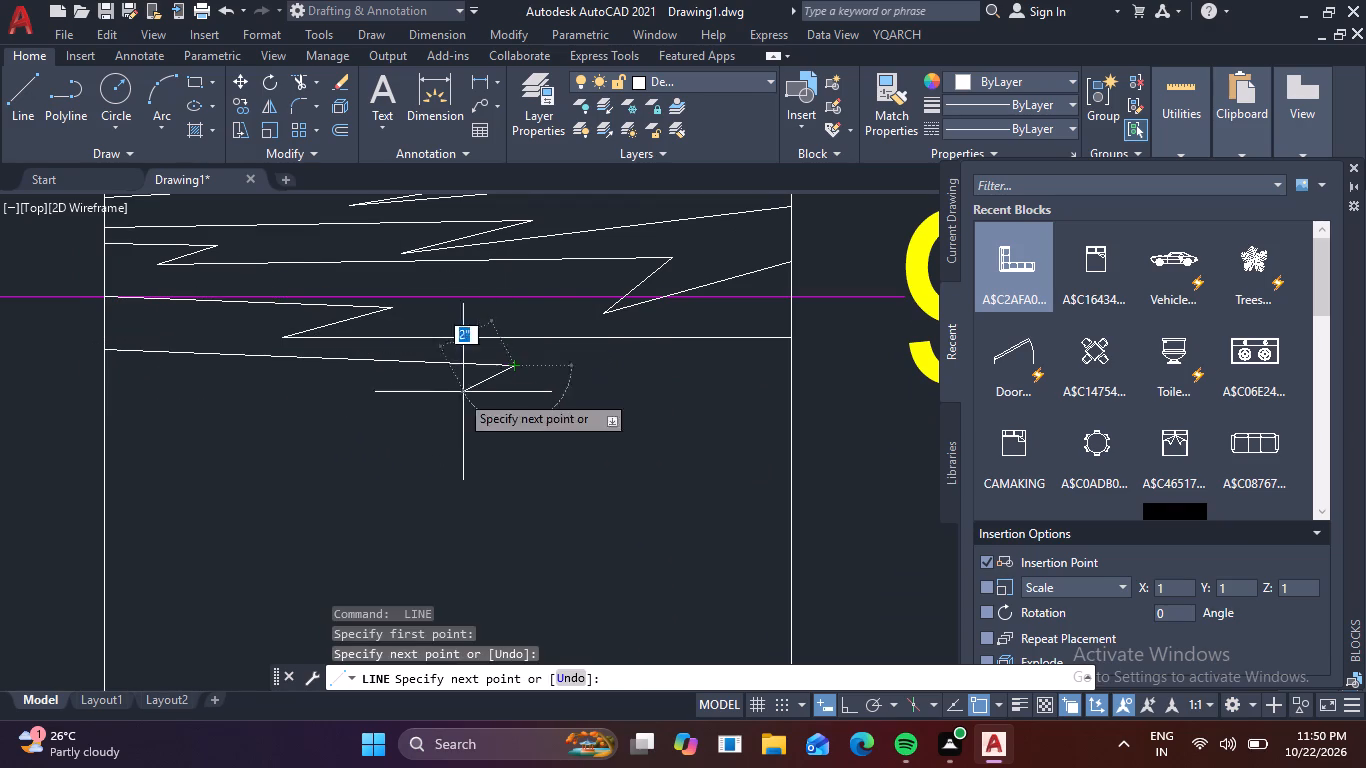
{"action": "left_click", "coordinate": [296, 380]}
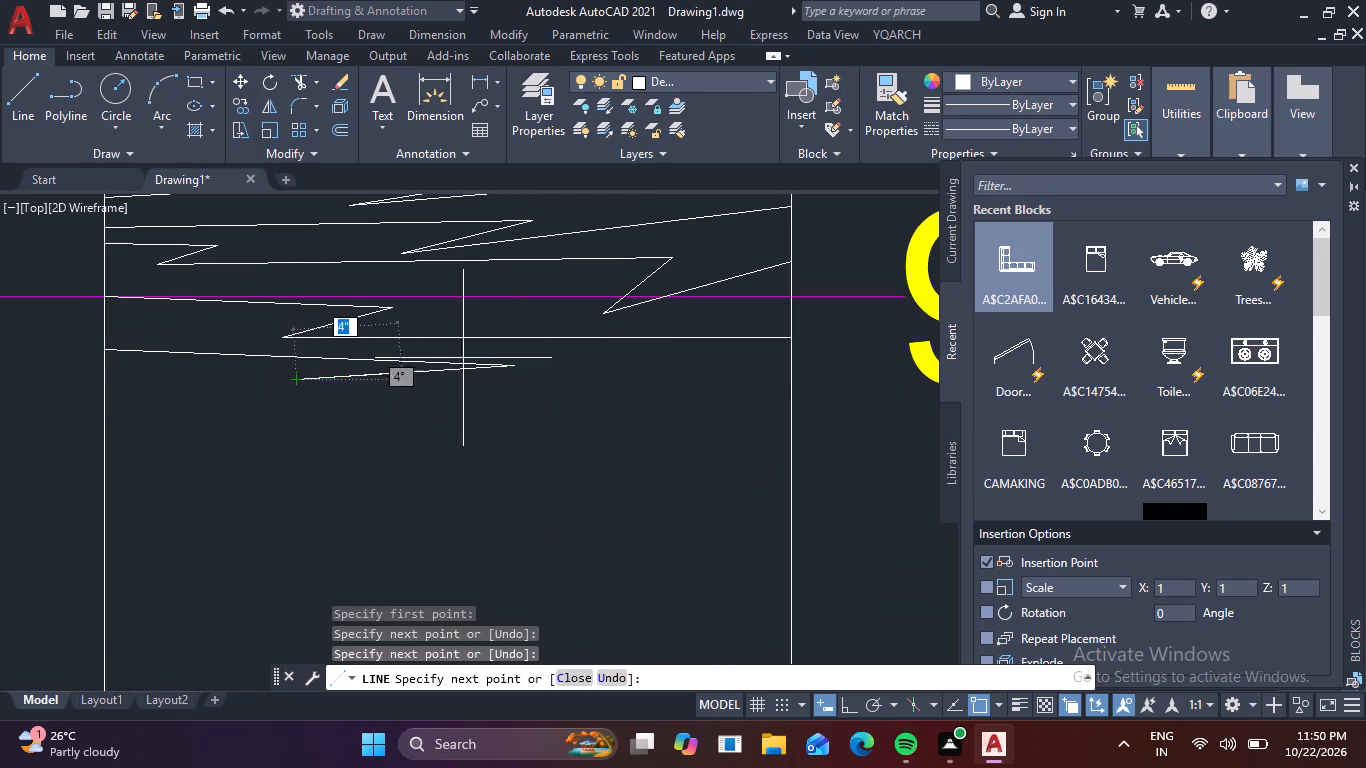
{"action": "left_click", "coordinate": [789, 381]}
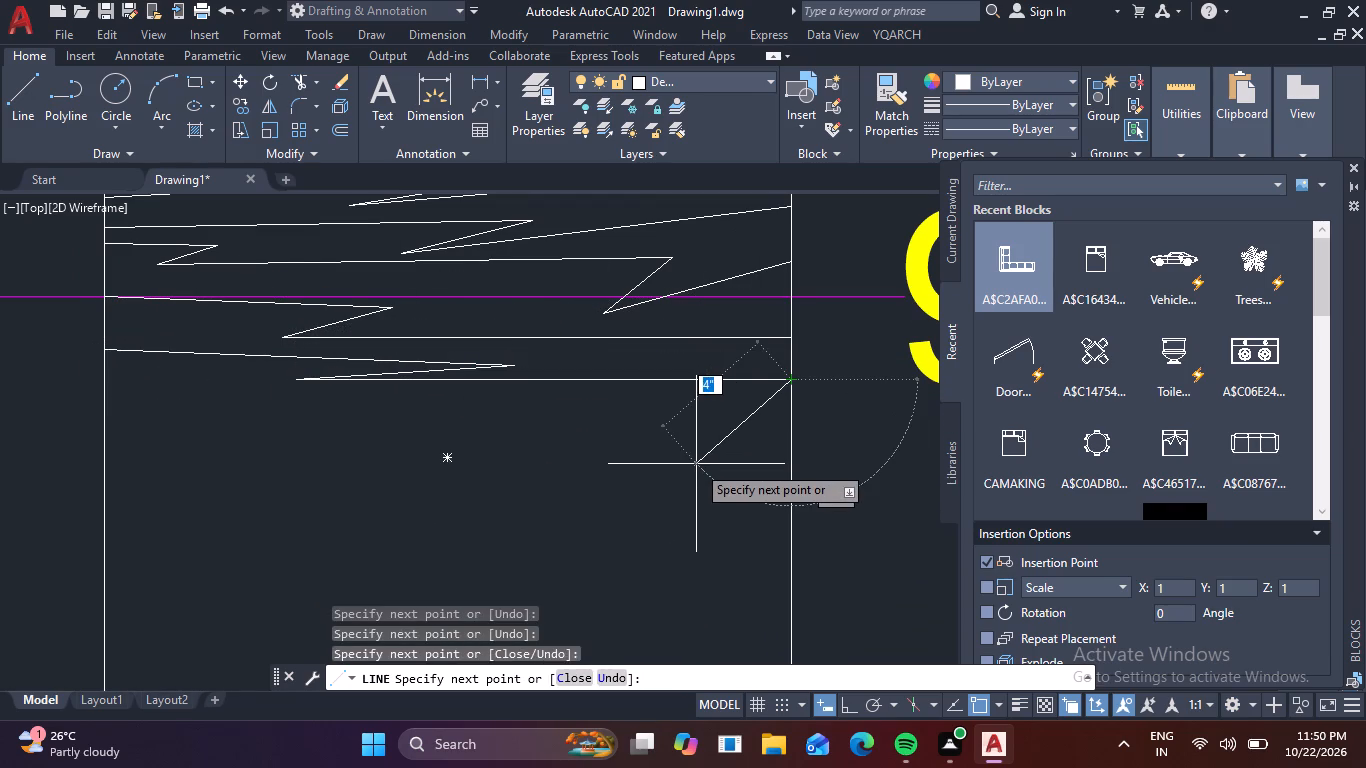
{"action": "key", "text": "space"}
Draw a zigzag line below that, rising from the left edge, kinking steeply back down mid-width, and rising to the right edge.
{"action": "key", "text": "space"}
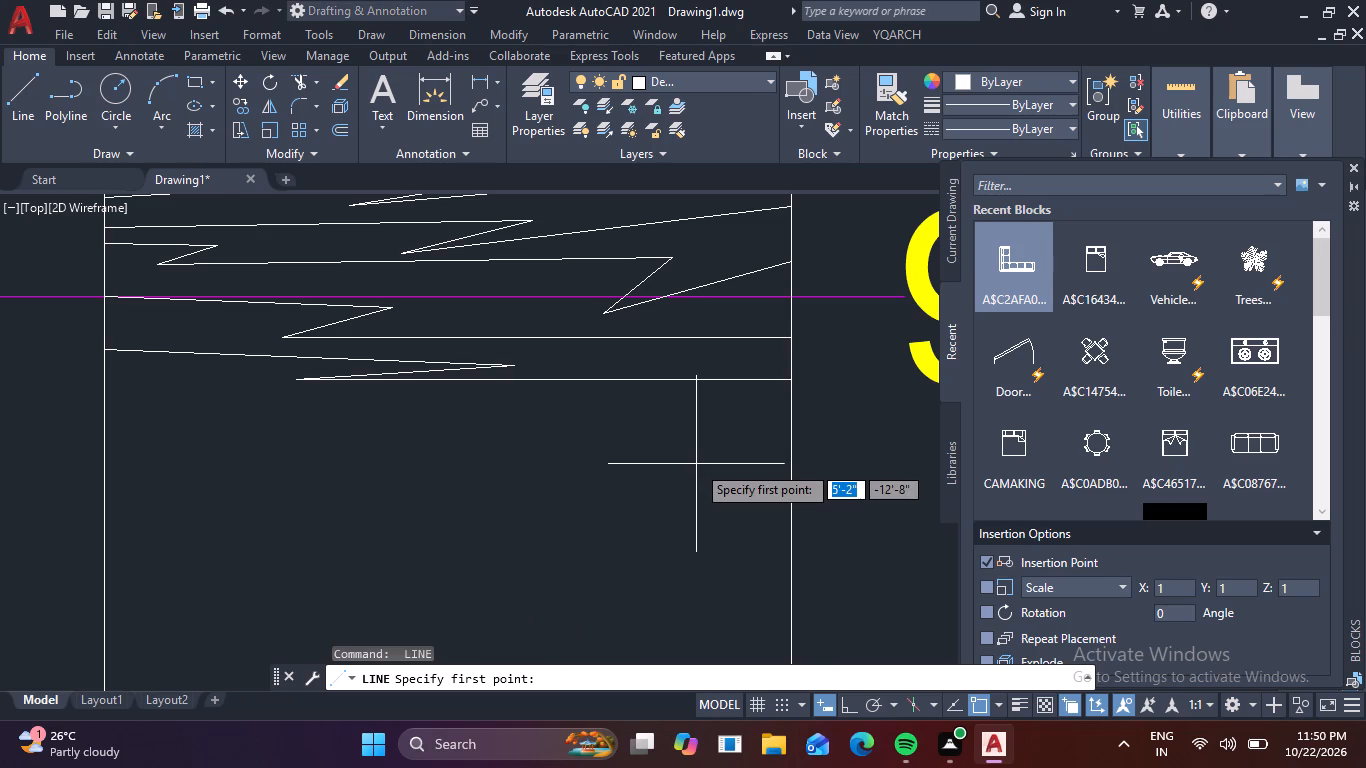
{"action": "left_click", "coordinate": [107, 423]}
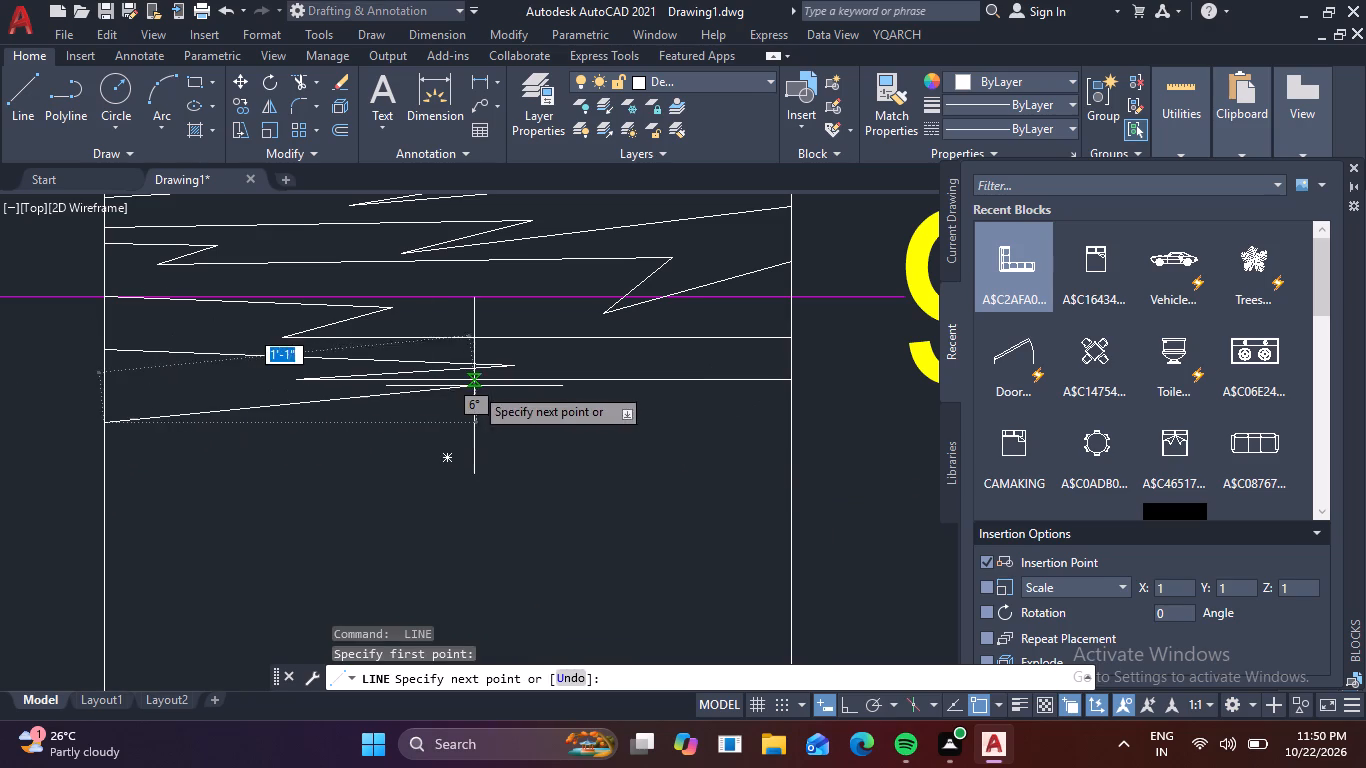
{"action": "left_click", "coordinate": [460, 397]}
{"action": "left_click", "coordinate": [323, 467]}
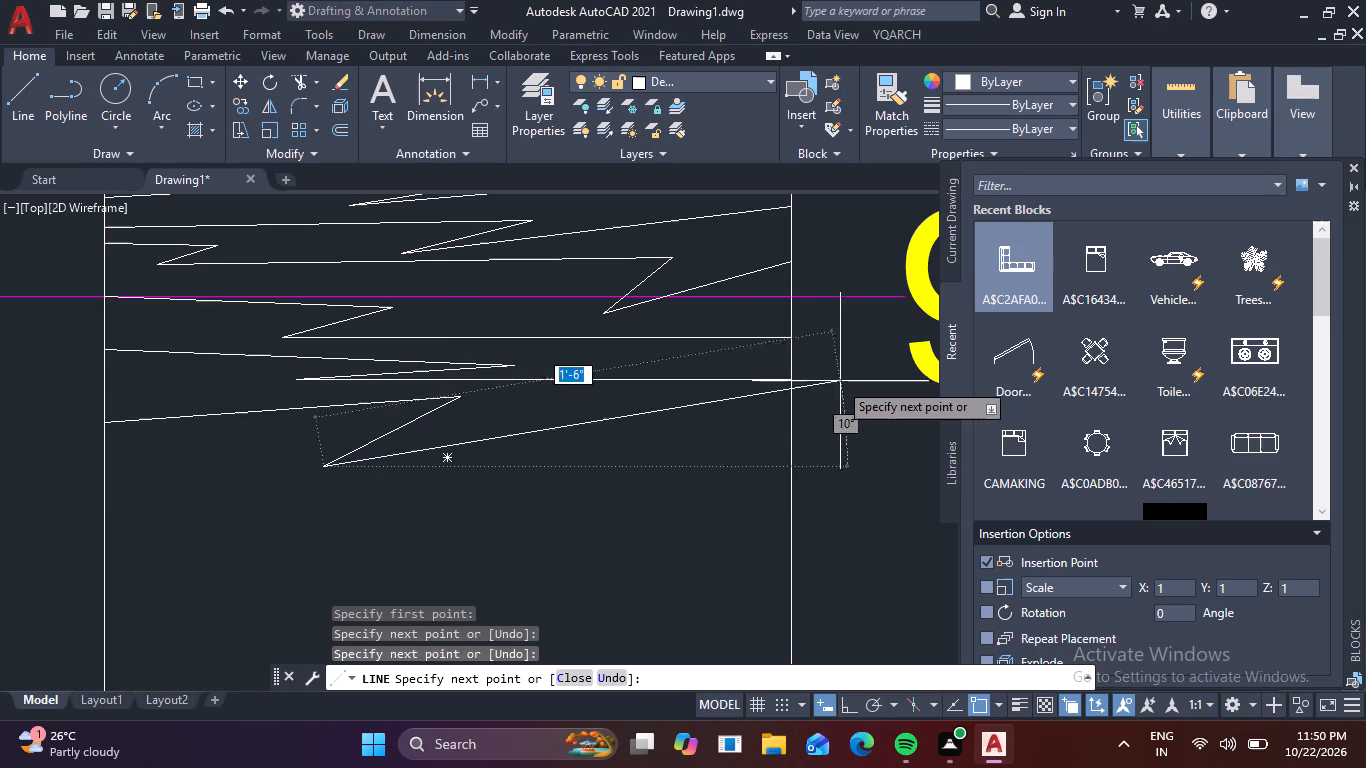
{"action": "left_click", "coordinate": [792, 410]}
{"action": "key", "text": "space"}
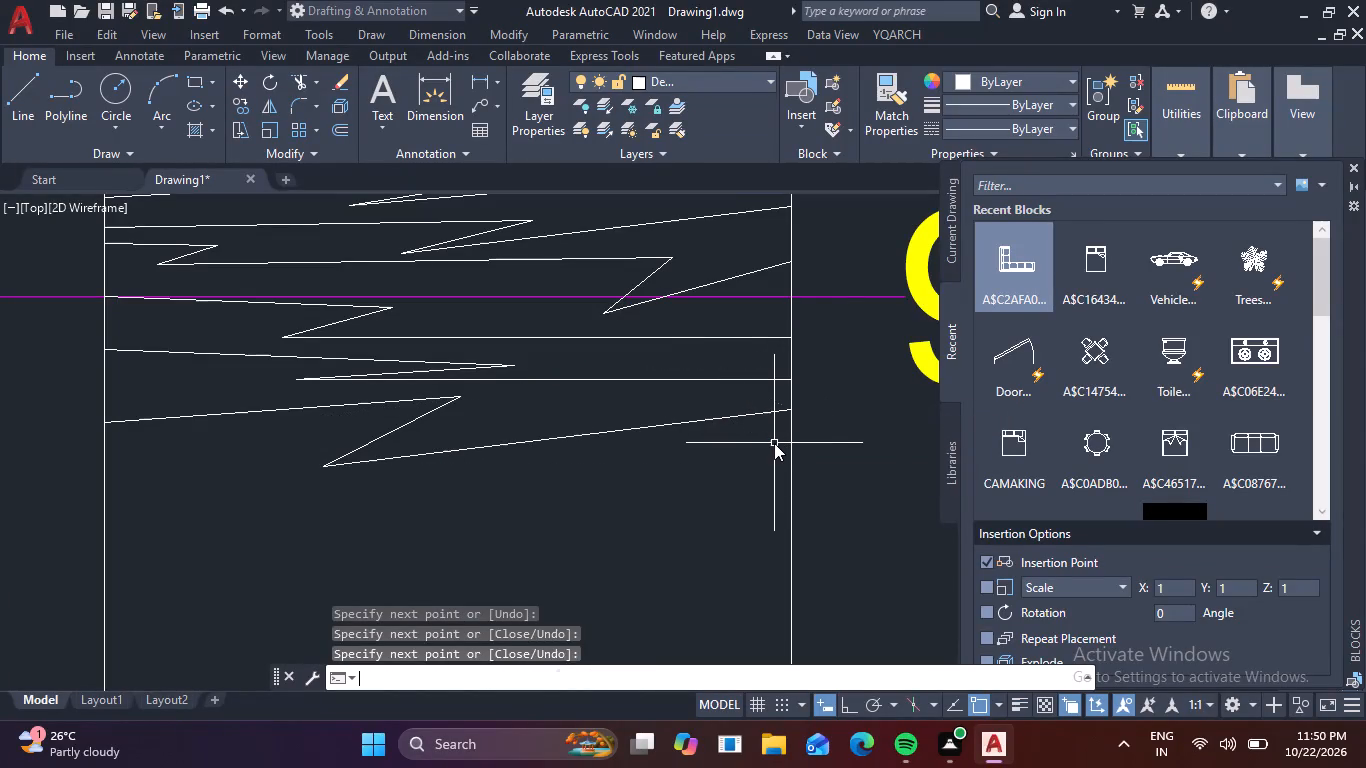
Draw a zigzag line further down the table, about 1'-1" from the left edge, with a short upward back kink and horizontal run to the right edge.
{"action": "key", "text": "space"}
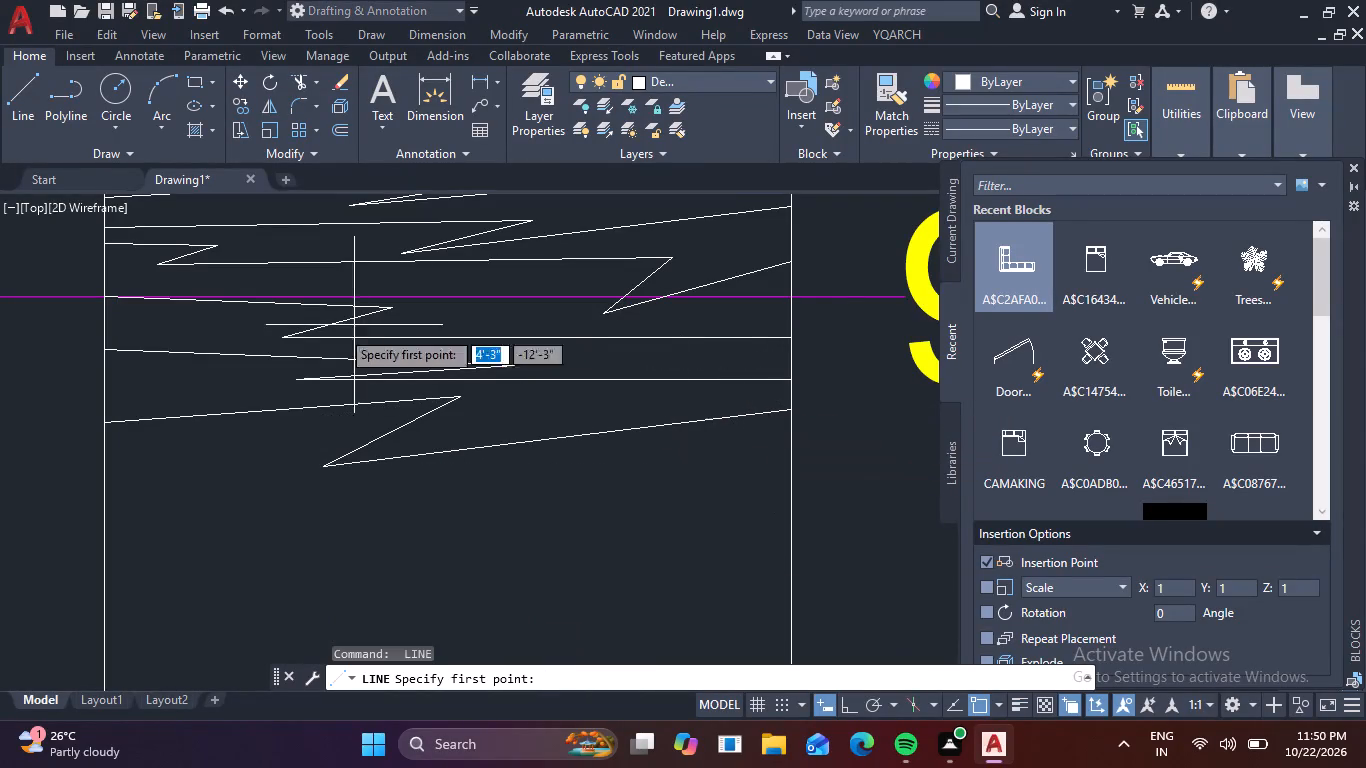
{"action": "middle_click_drag", "start_coordinate": [416, 499], "coordinate": [465, 330]}
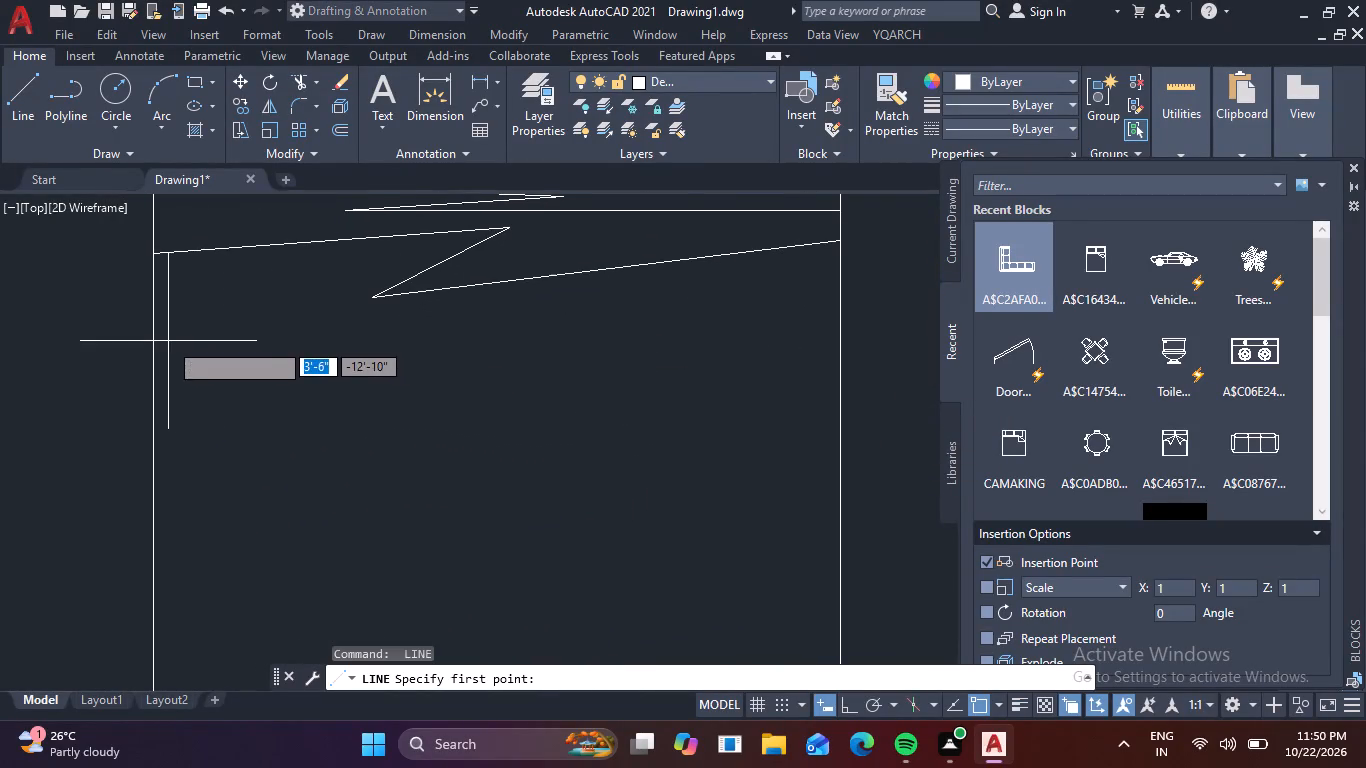
{"action": "left_click", "coordinate": [153, 349]}
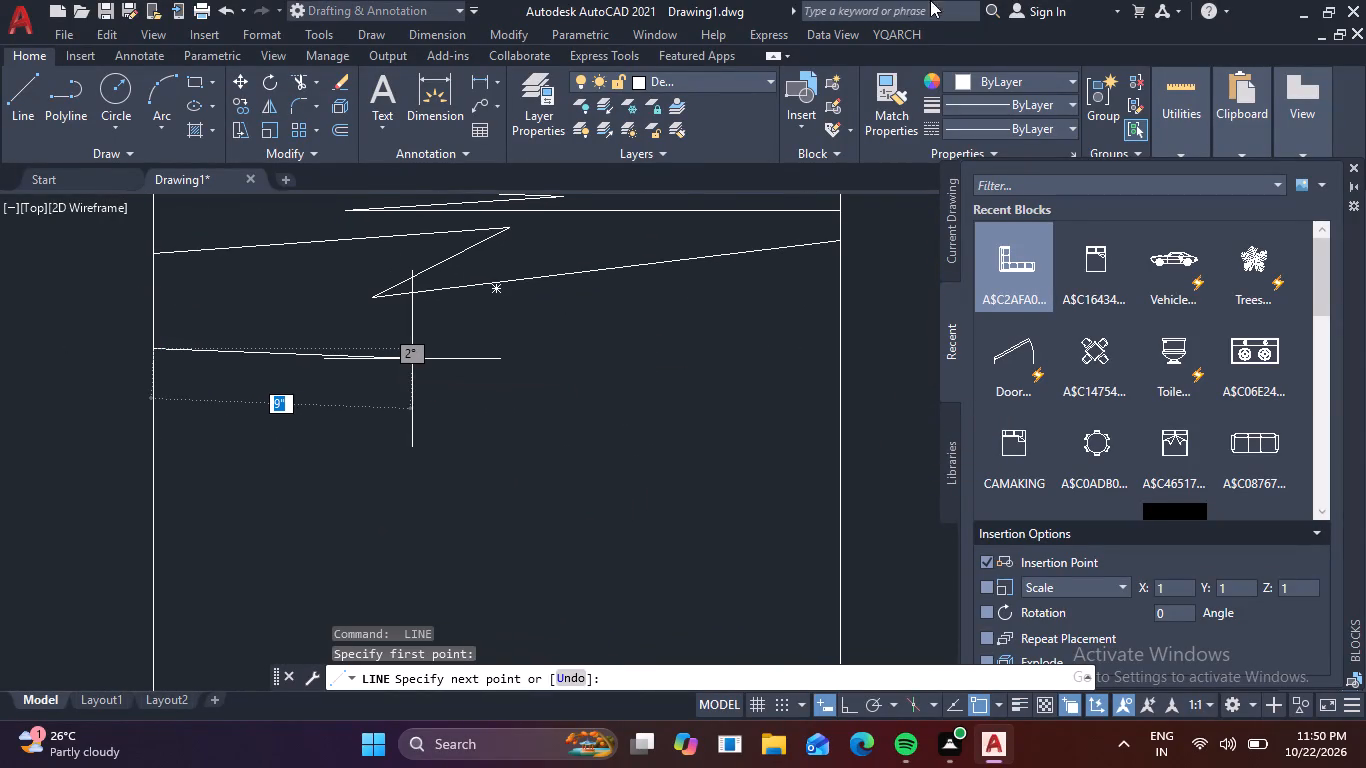
{"action": "left_click", "coordinate": [520, 340]}
{"action": "left_click_drag", "start_coordinate": [443, 322], "coordinate": [478, 325]}
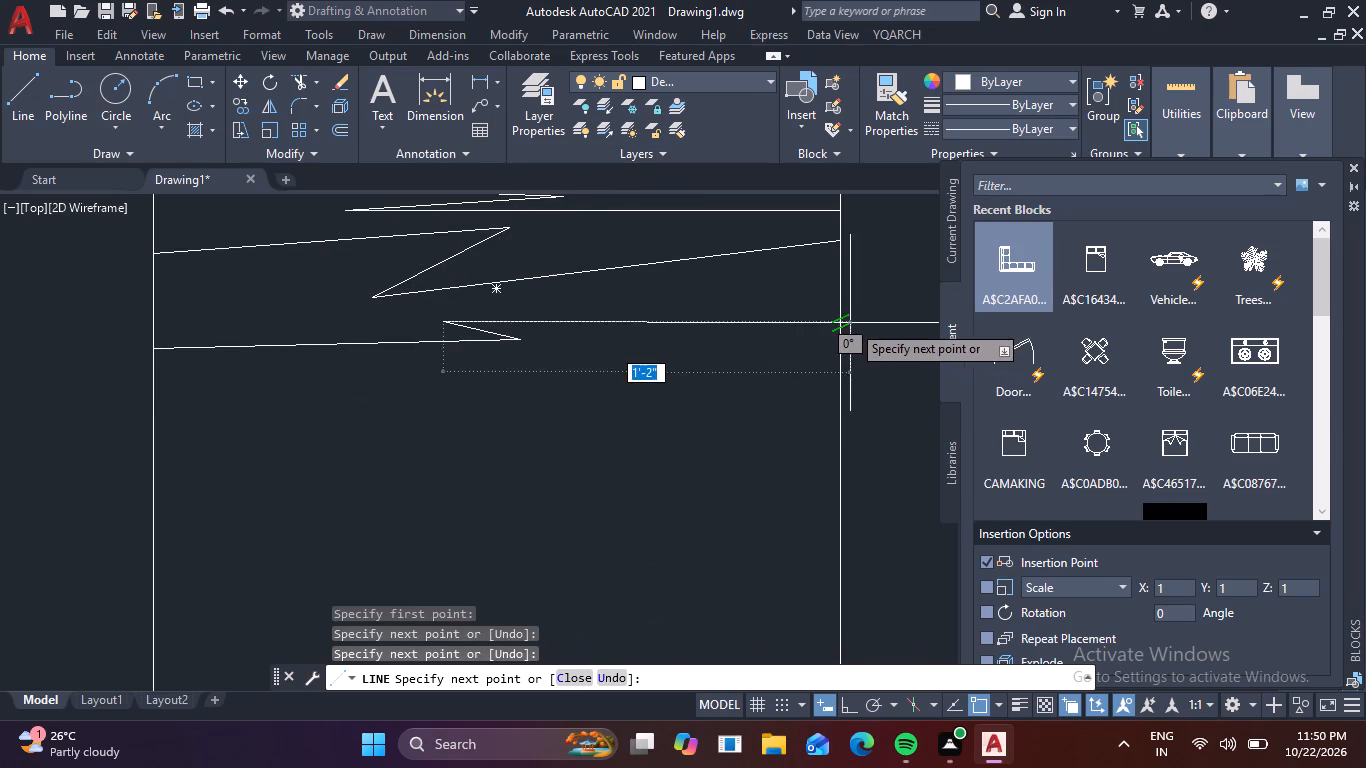
{"action": "left_click", "coordinate": [843, 327]}
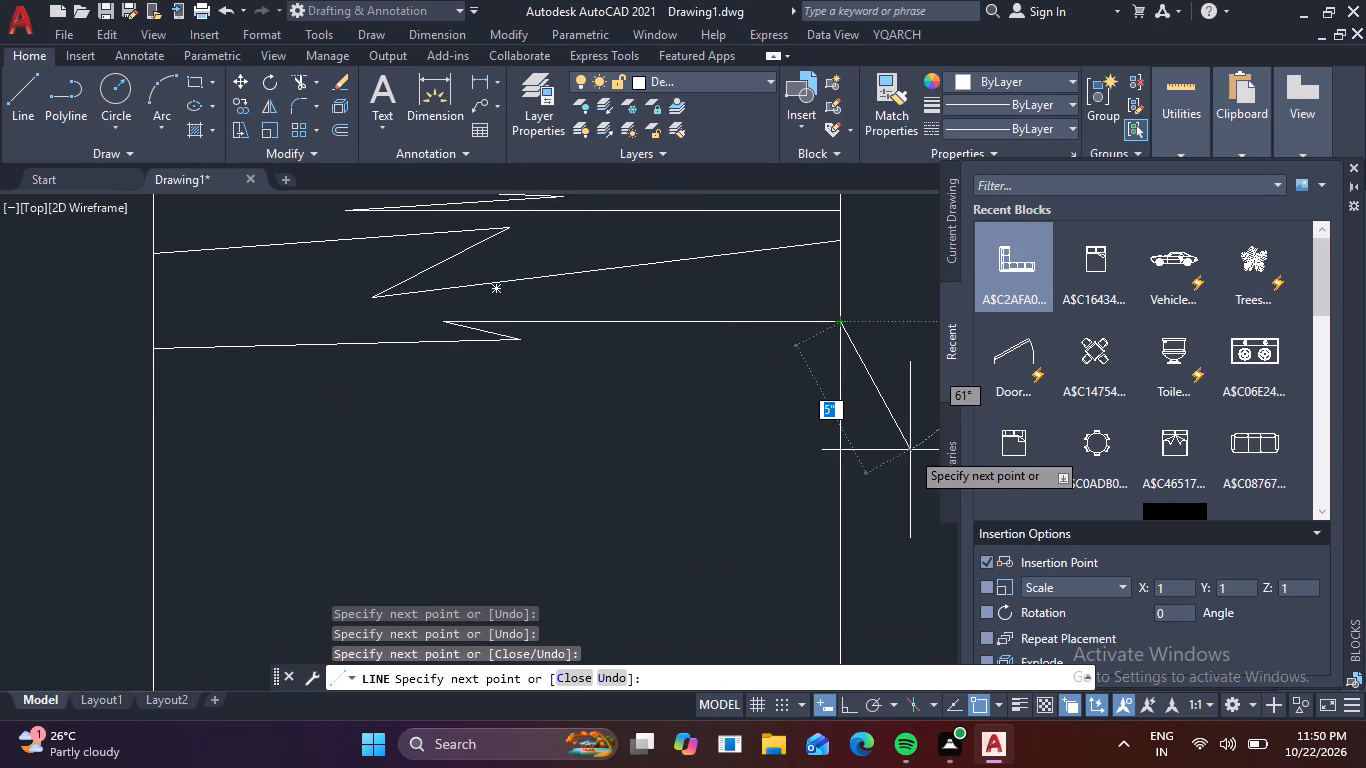
{"action": "key", "text": "space"}
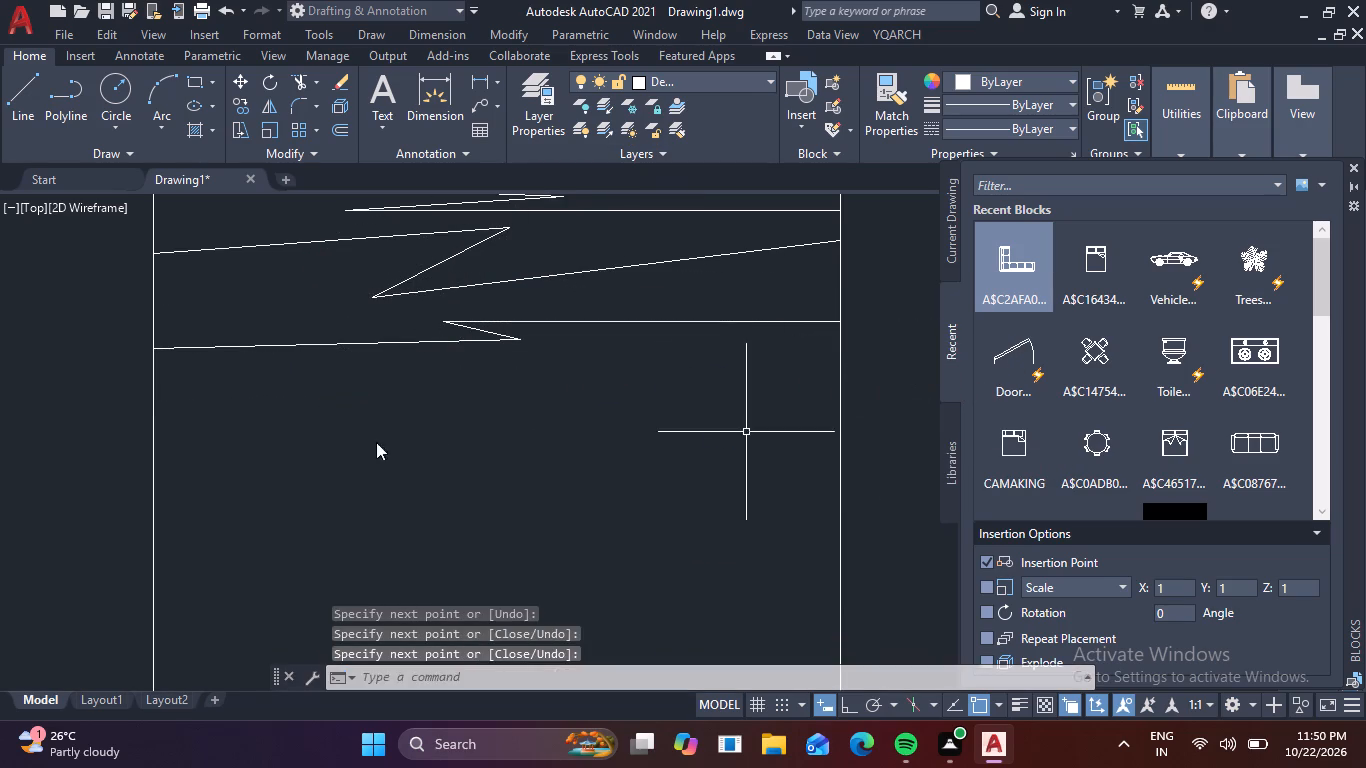
Draw a zigzag line below the last one, rising from the left edge, stepping up briefly past mid-width, and sloping down to the right edge.
{"action": "key", "text": "space"}
{"action": "left_click", "coordinate": [150, 408]}
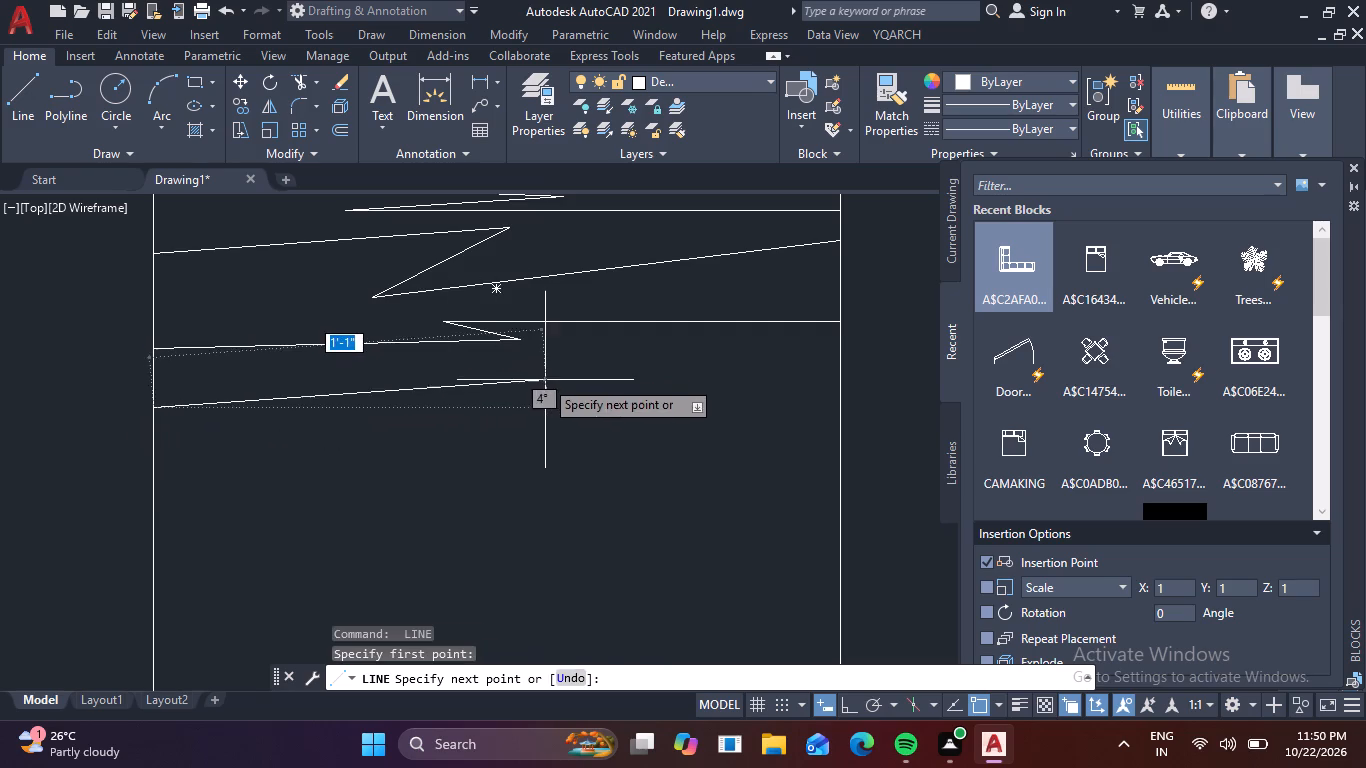
{"action": "left_click", "coordinate": [553, 383]}
{"action": "left_click", "coordinate": [543, 360]}
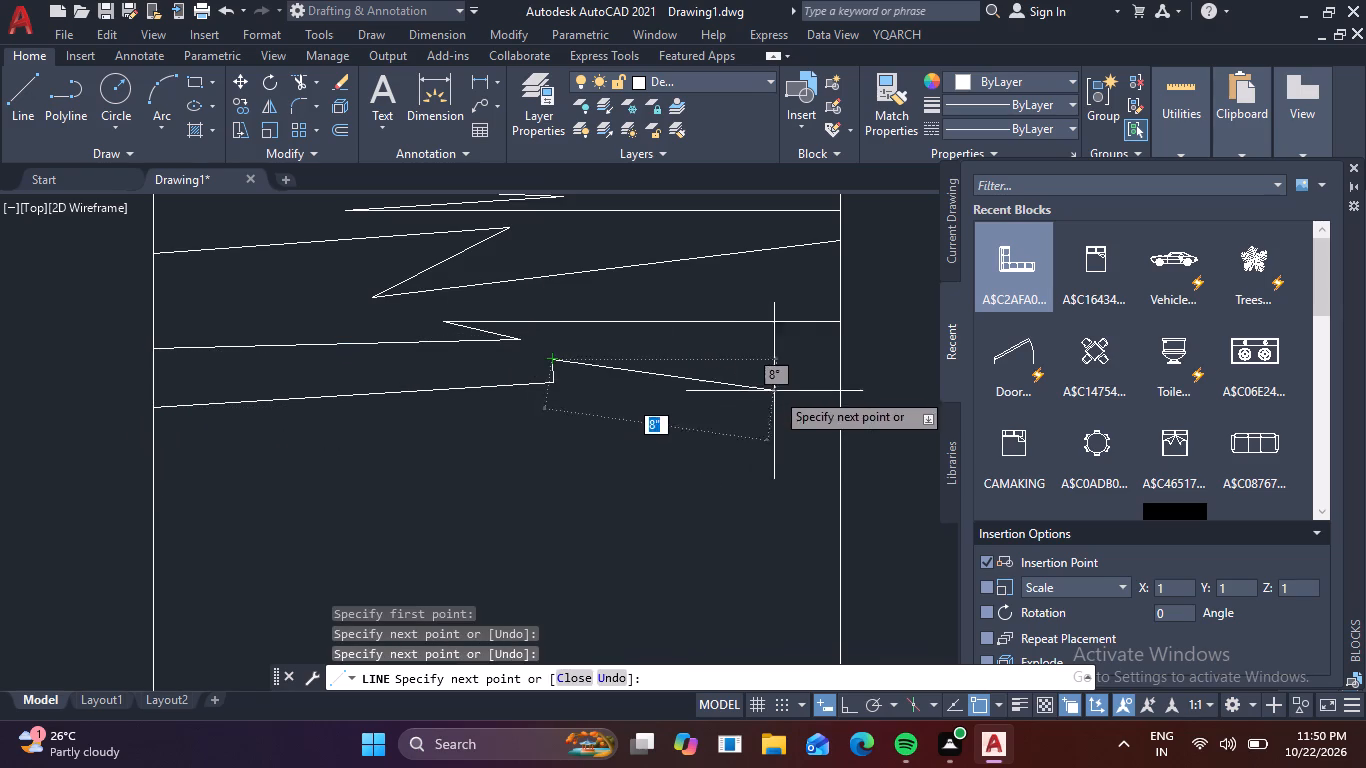
{"action": "left_click", "coordinate": [832, 403]}
{"action": "key", "text": "space"}
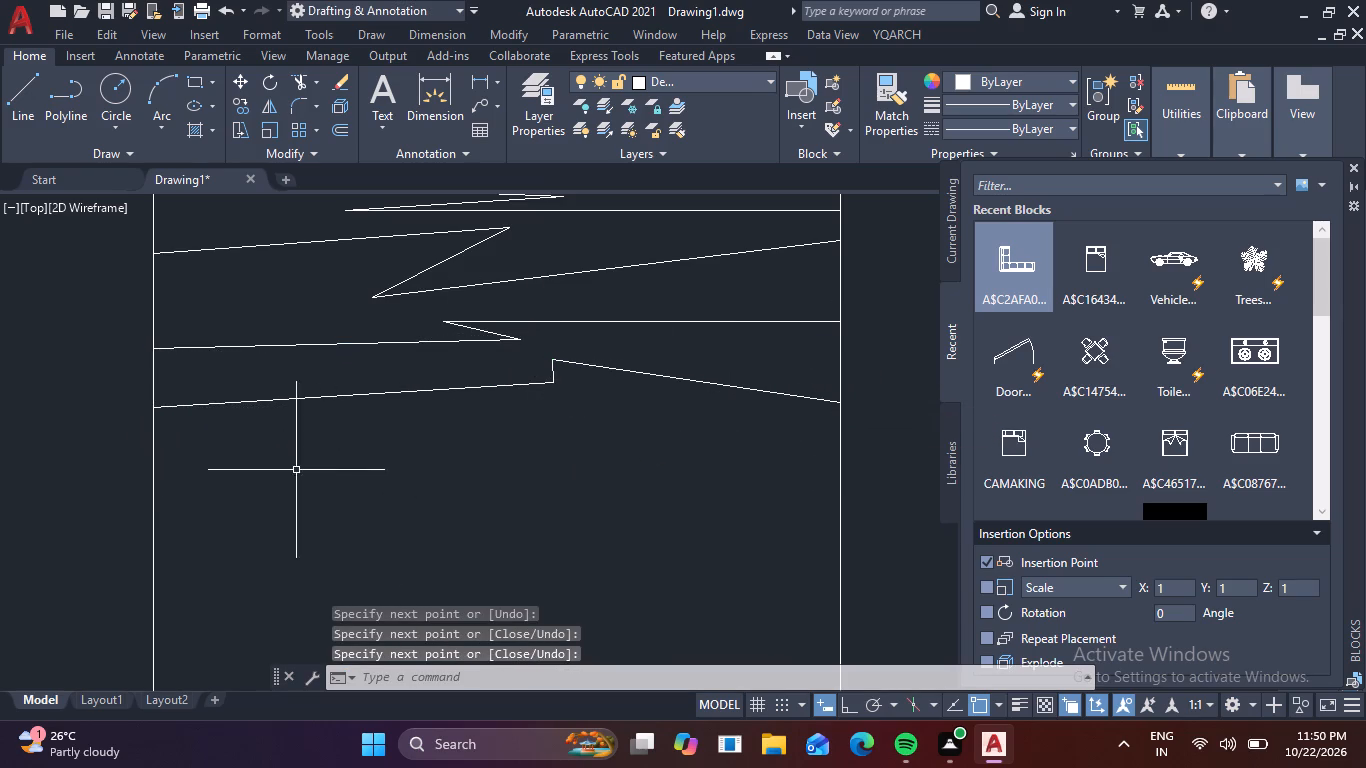
Draw a zigzag line below it, rising briefly from the left edge, sloping down, kinking back, and rising long to the right edge.
{"action": "key", "text": "space"}
{"action": "left_click", "coordinate": [152, 483]}
{"action": "left_click", "coordinate": [185, 452]}
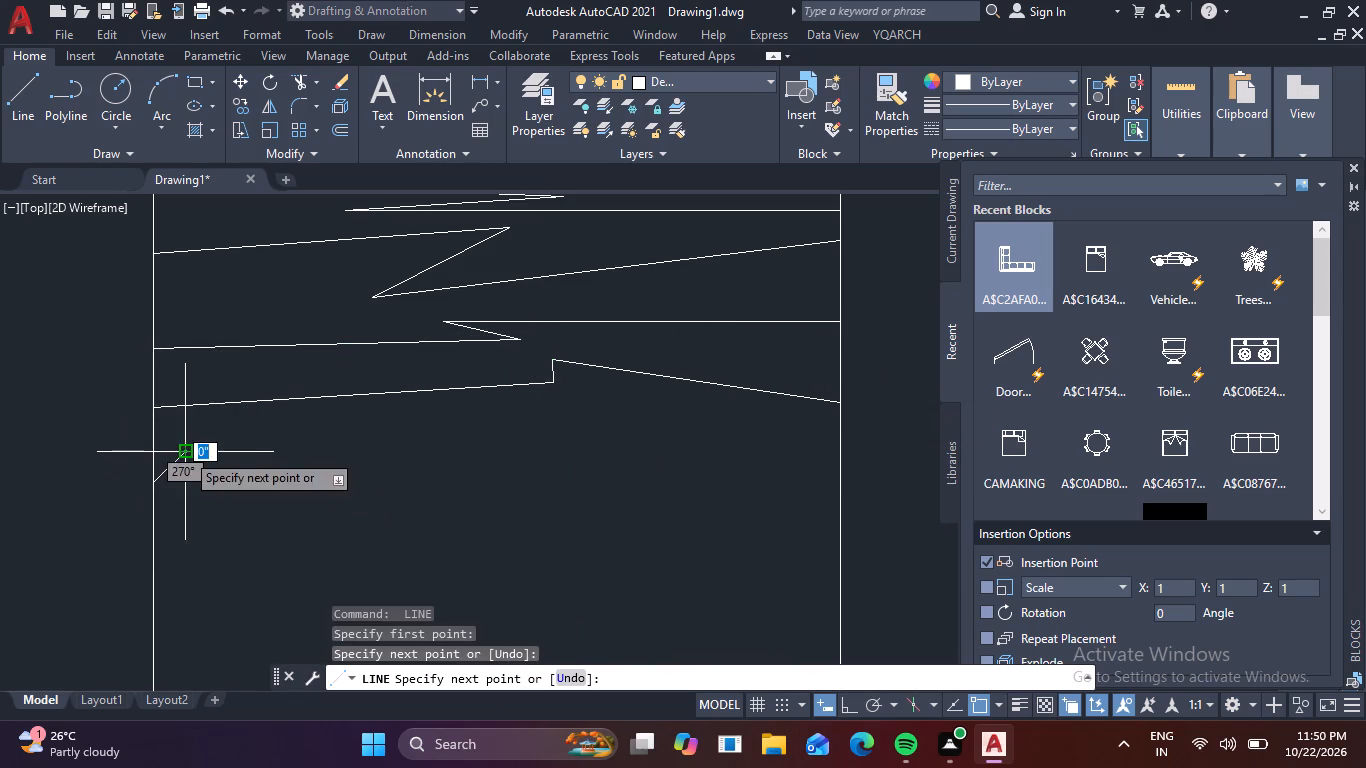
{"action": "left_click", "coordinate": [354, 495]}
{"action": "left_click_drag", "start_coordinate": [274, 532], "coordinate": [298, 533]}
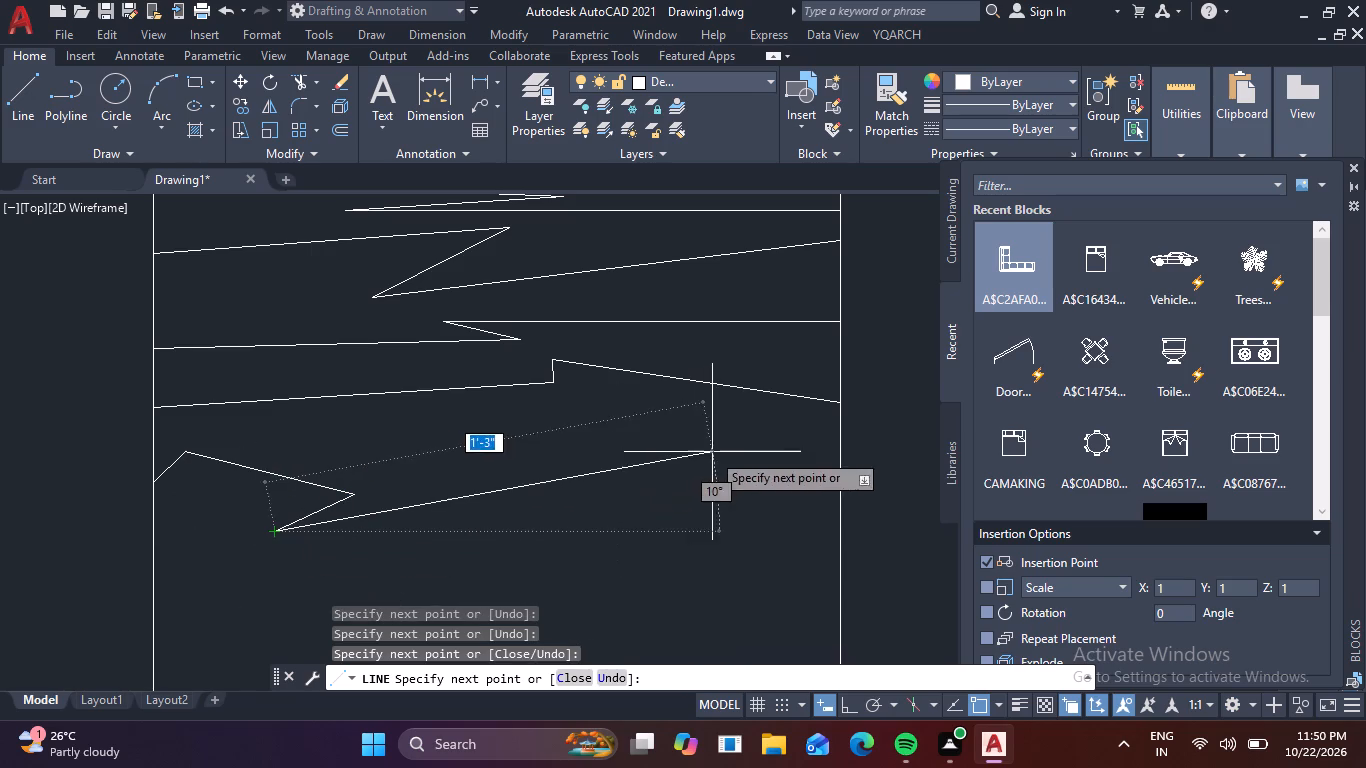
{"action": "left_click", "coordinate": [849, 431]}
{"action": "key", "text": "space"}
Draw two short, nearly horizontal lines: one loose between the last two zigzags and one from the left edge inside the lower kink.
{"action": "middle_click_drag", "start_coordinate": [750, 536], "coordinate": [750, 538]}
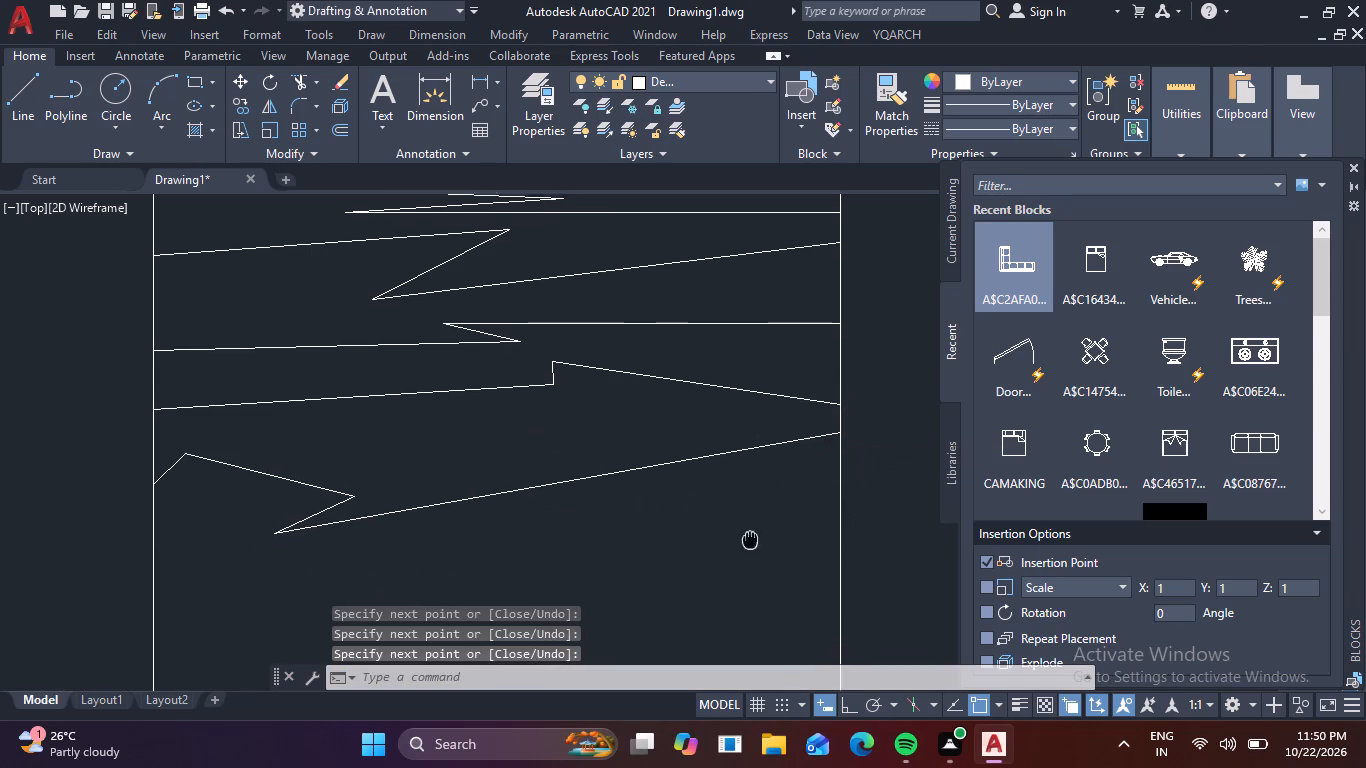
{"action": "middle_click_drag", "start_coordinate": [750, 538], "coordinate": [725, 470]}
{"action": "key", "text": "space"}
{"action": "left_click_drag", "start_coordinate": [294, 377], "coordinate": [313, 382]}
{"action": "left_click", "coordinate": [596, 371]}
{"action": "key", "text": "space"}
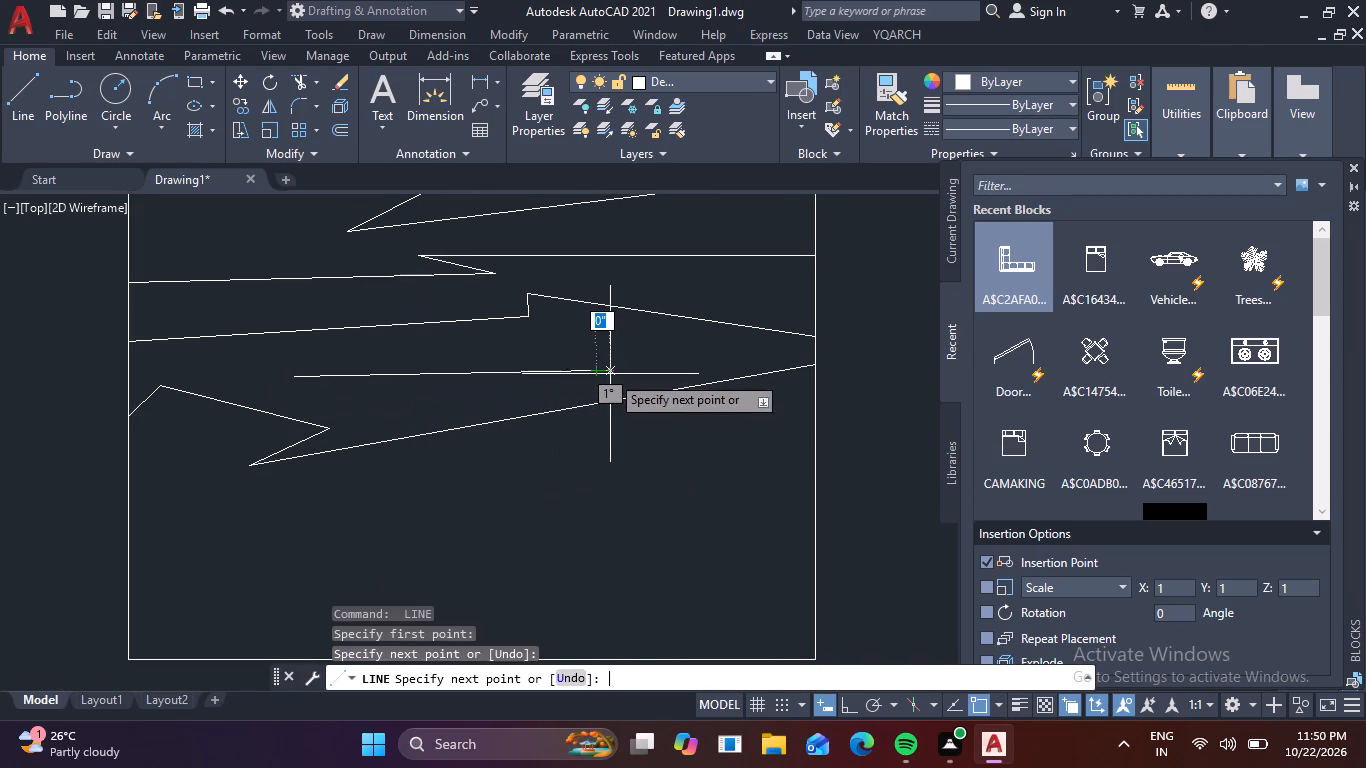
{"action": "middle_click_drag", "start_coordinate": [730, 483], "coordinate": [727, 379]}
{"action": "key", "text": "space"}
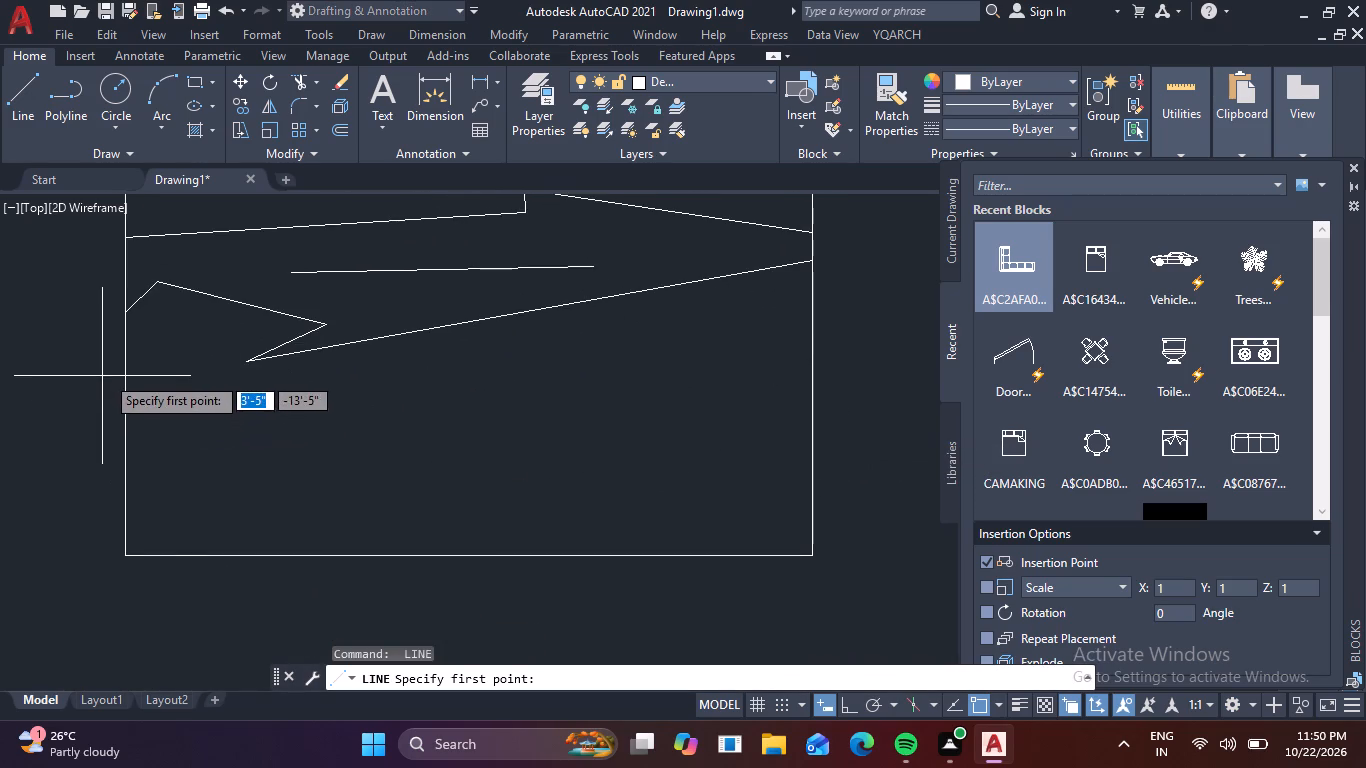
{"action": "left_click", "coordinate": [126, 337]}
{"action": "left_click", "coordinate": [250, 333]}
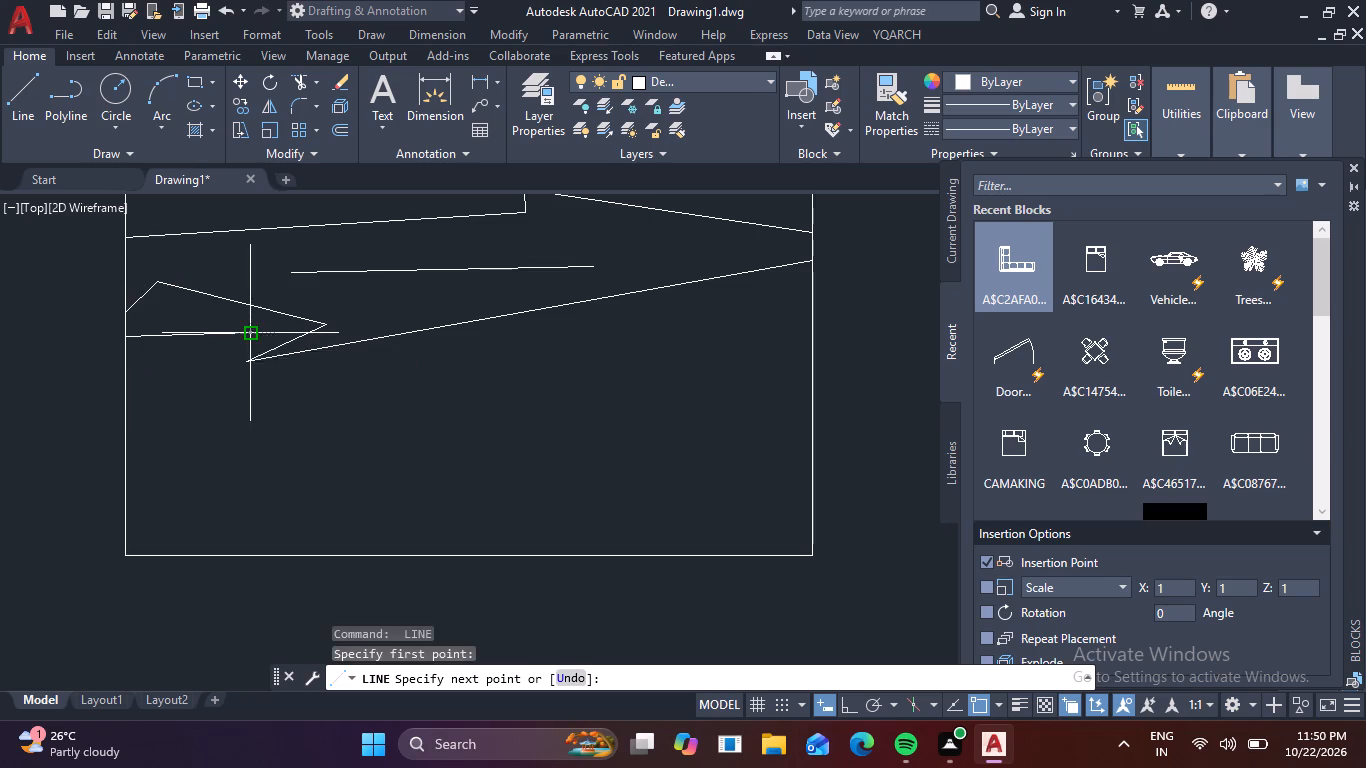
{"action": "key", "text": "space"}
Draw a zigzag line further down the table, rising from the left edge, kinking back down before mid-width, and rising to the right edge.
{"action": "key", "text": "space"}
{"action": "left_click_drag", "start_coordinate": [131, 386], "coordinate": [147, 385]}
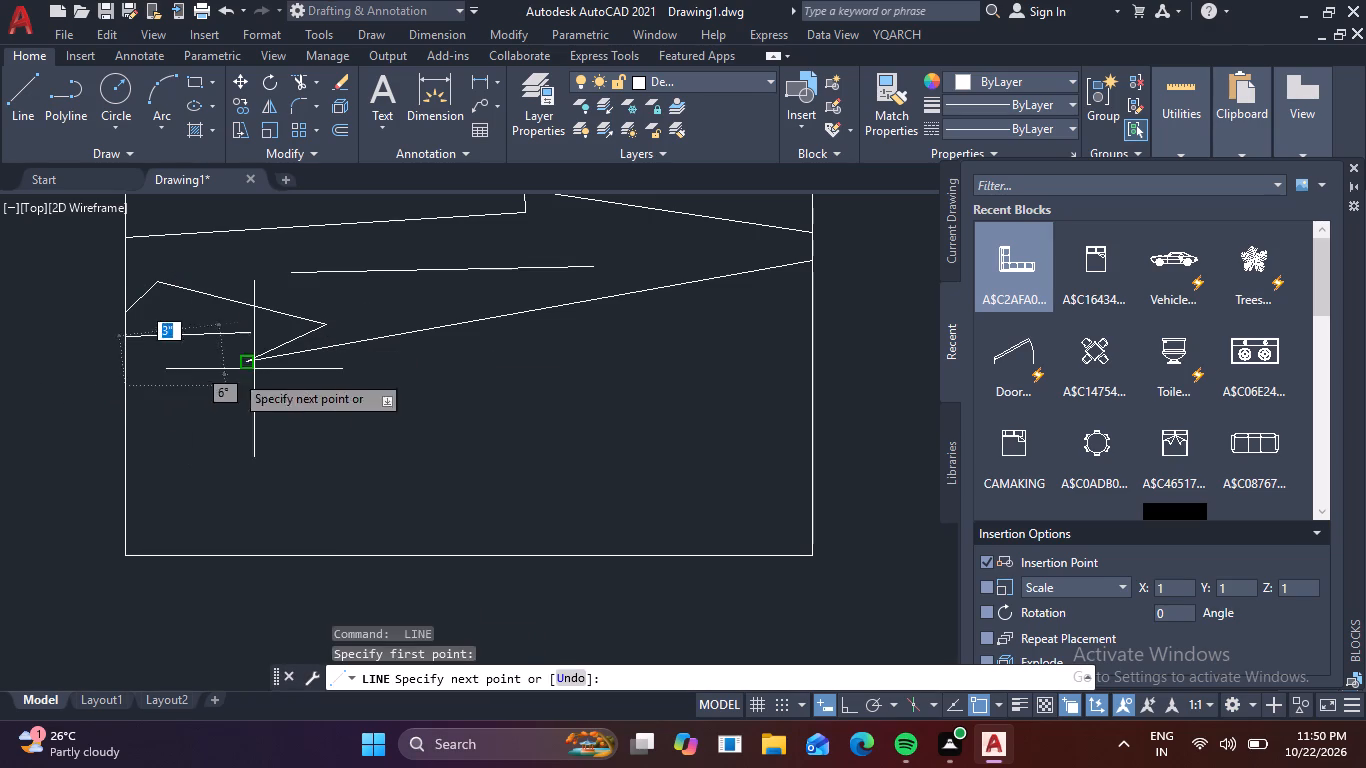
{"action": "left_click", "coordinate": [447, 348]}
{"action": "left_click", "coordinate": [350, 390]}
{"action": "left_click", "coordinate": [809, 298]}
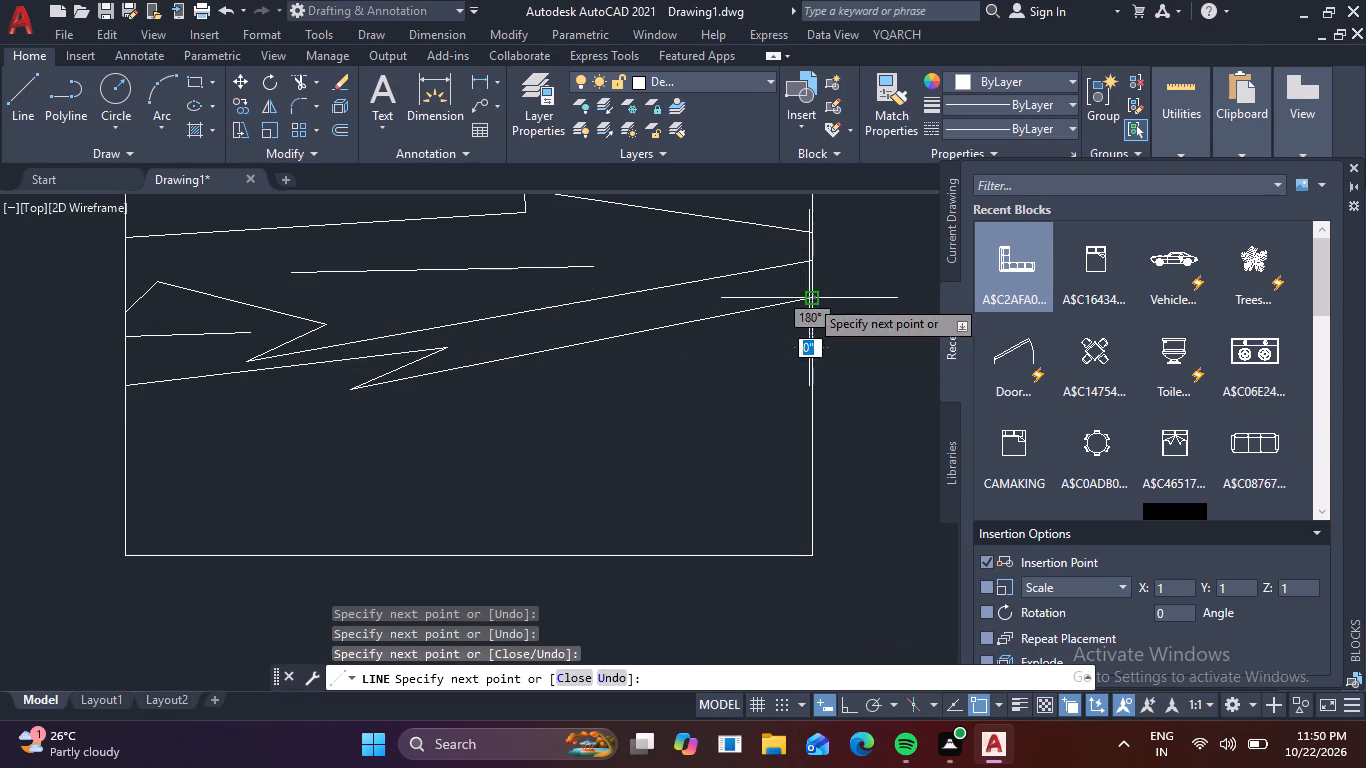
{"action": "key", "text": "space"}
Draw another zigzag line below, rising past mid-width, with a narrow, nearly flat backward kink and a gentle rise to the right edge.
{"action": "key", "text": "space"}
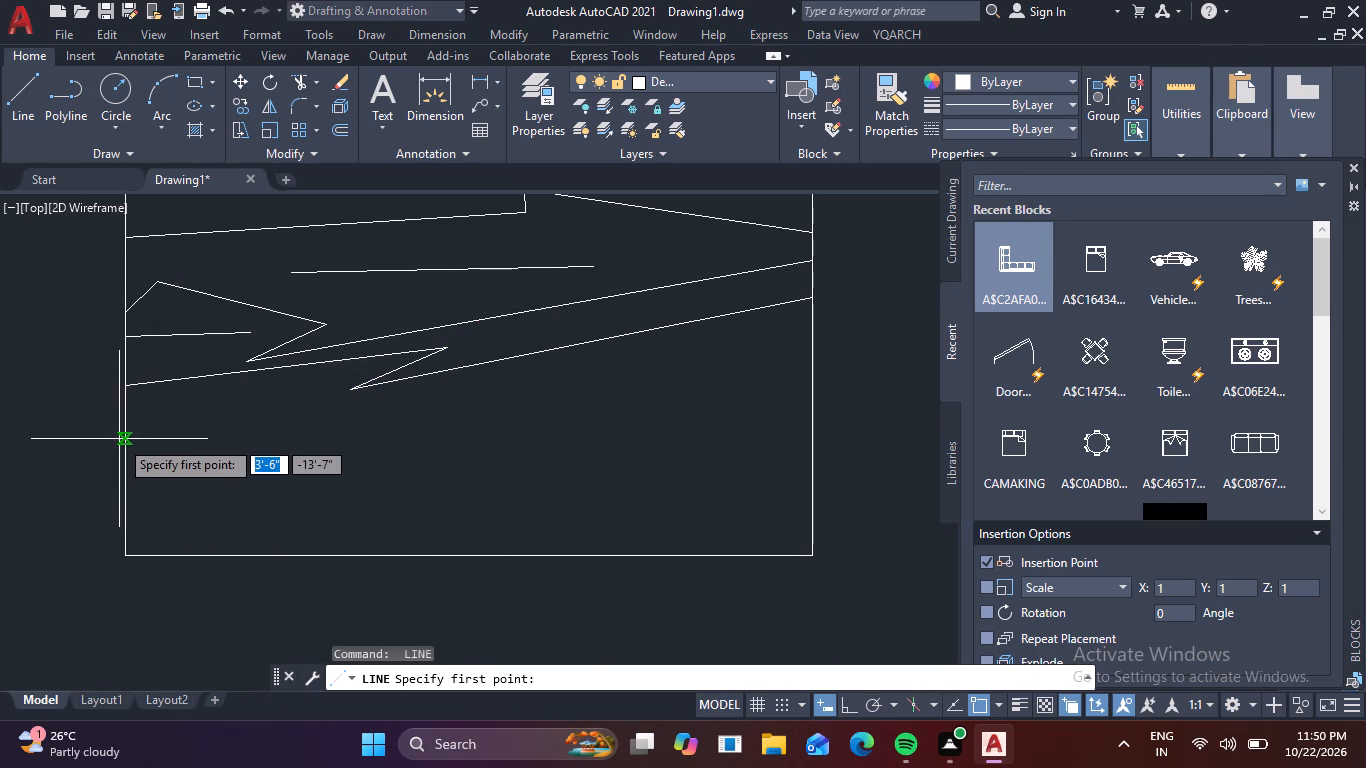
{"action": "left_click", "coordinate": [119, 439]}
{"action": "left_click", "coordinate": [586, 377]}
{"action": "left_click_drag", "start_coordinate": [503, 375], "coordinate": [527, 374]}
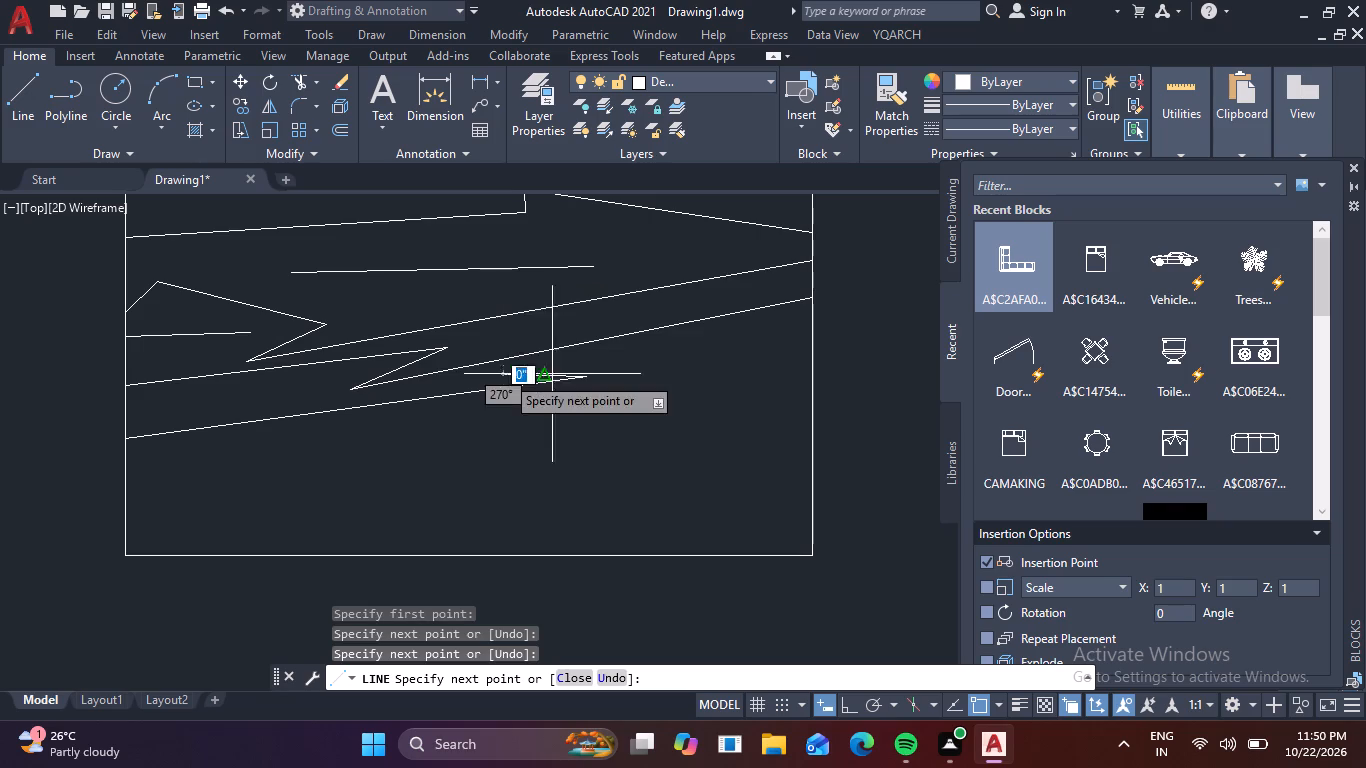
{"action": "left_click", "coordinate": [811, 354]}
{"action": "key", "text": "space"}
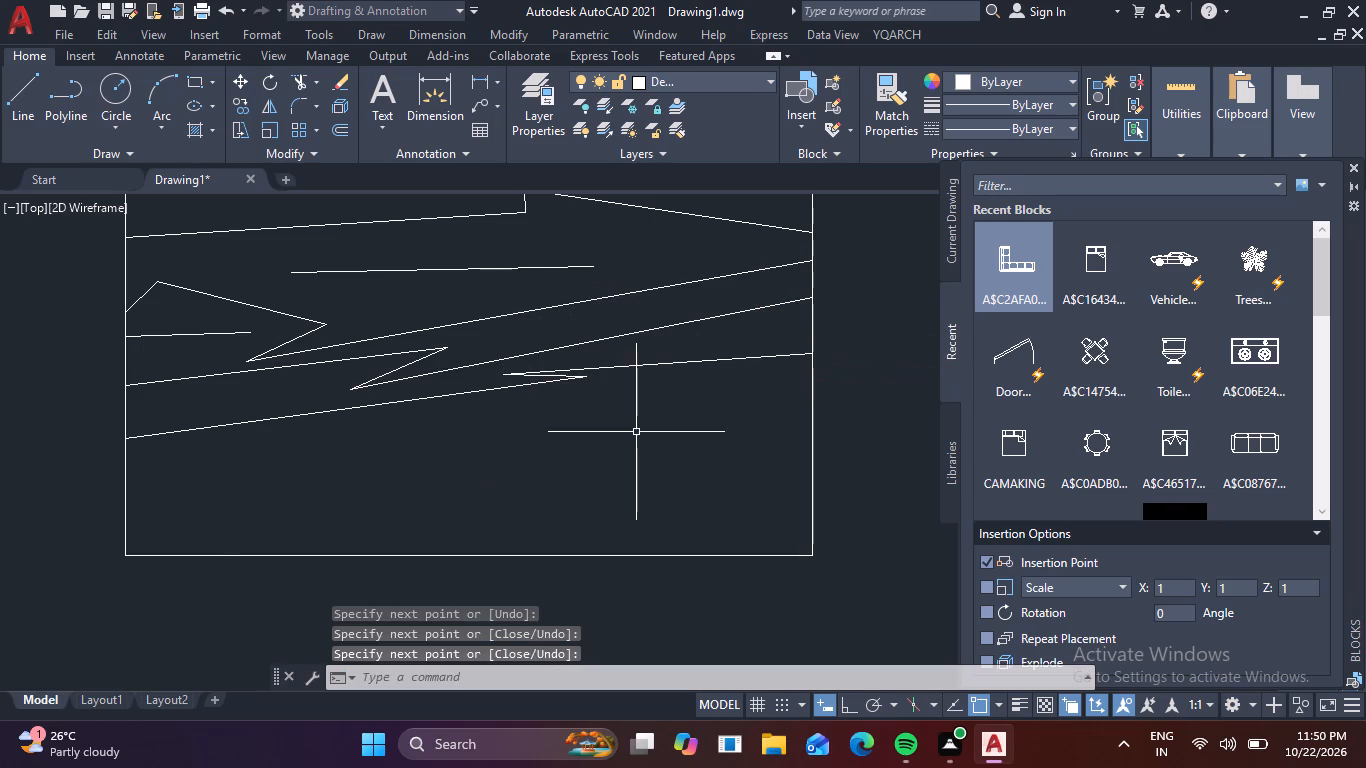
Draw a zigzag line below that, rising about 1' from the left edge, kinking back down, and rising about 1'-3" to the right edge.
{"action": "key", "text": "space"}
{"action": "left_click", "coordinate": [128, 491]}
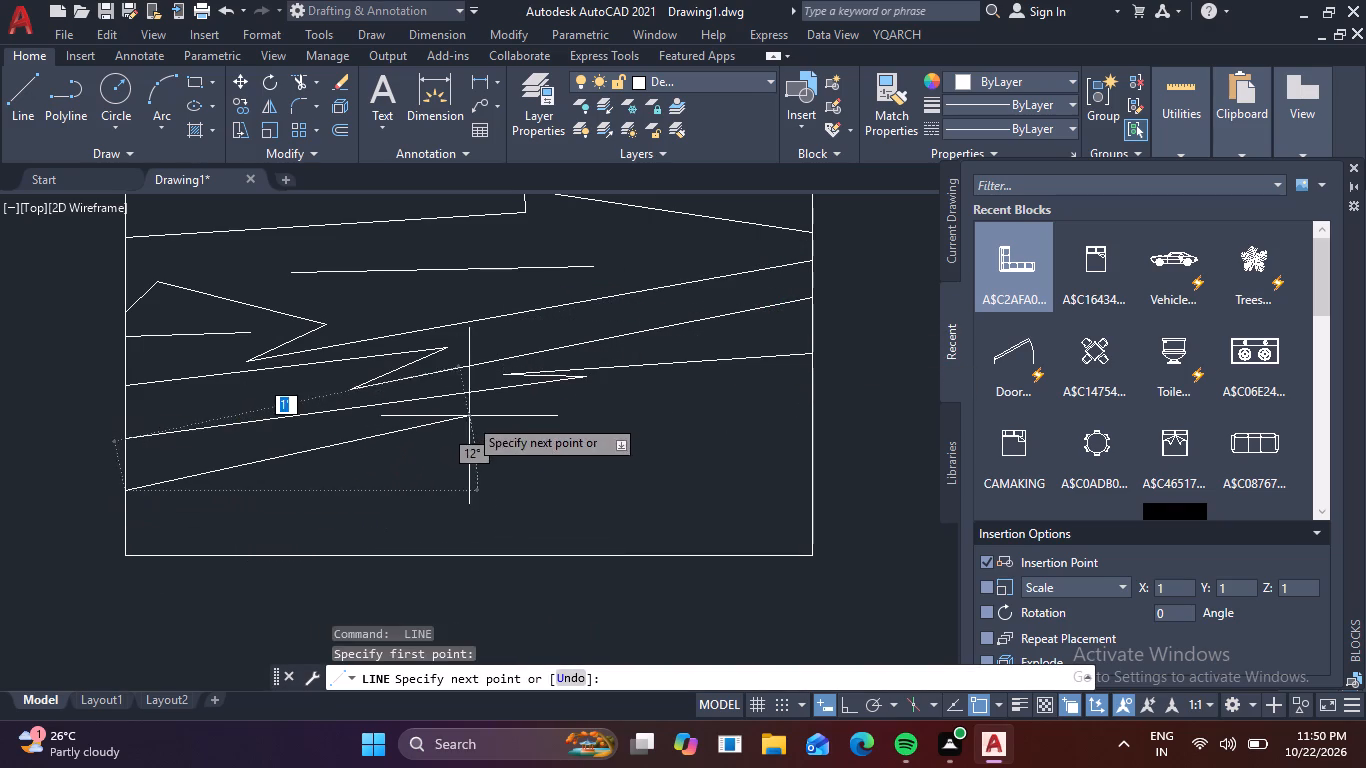
{"action": "left_click", "coordinate": [471, 416]}
{"action": "left_click", "coordinate": [383, 468]}
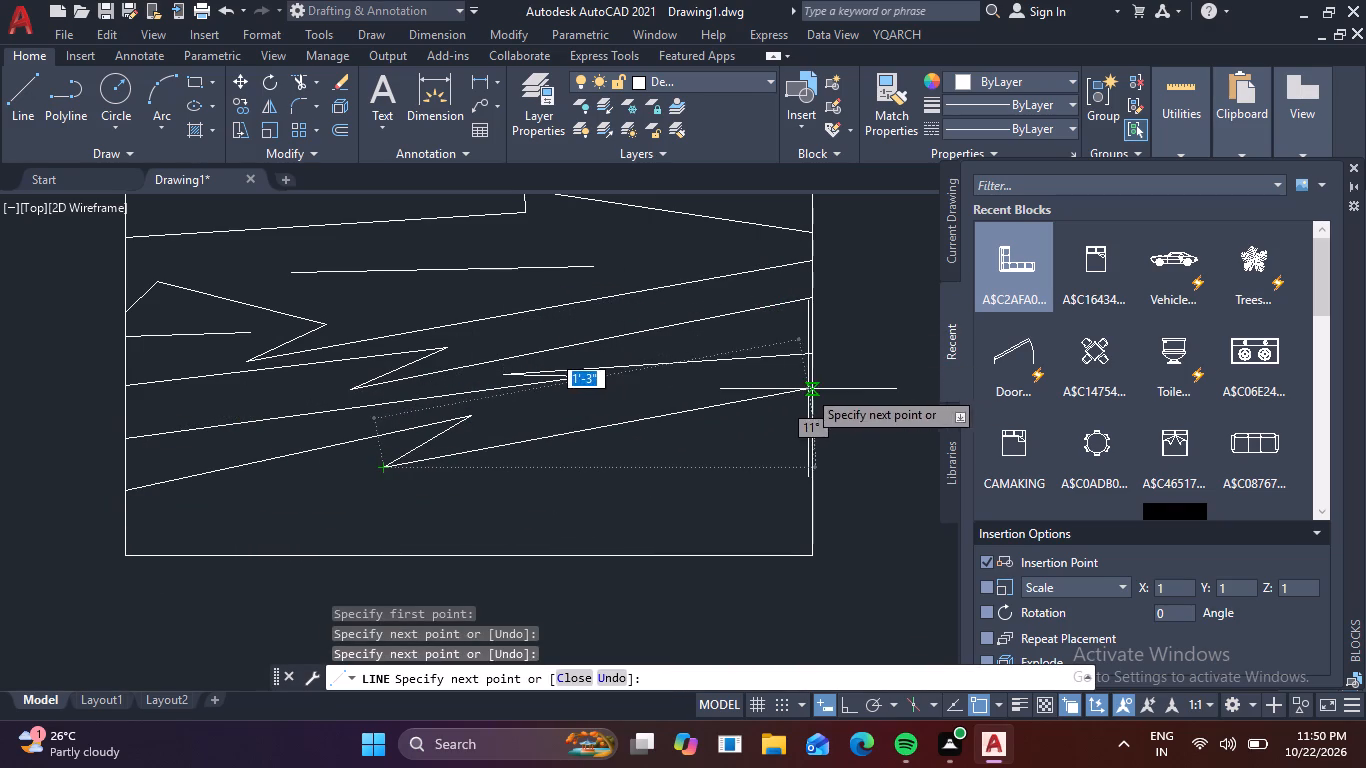
{"action": "left_click", "coordinate": [808, 389]}
{"action": "key", "text": "space"}
Draw the lowest full-width zigzag line, rising from the left edge, kinking back down almost to the bottom edge, and rising to the right edge.
{"action": "key", "text": "space"}
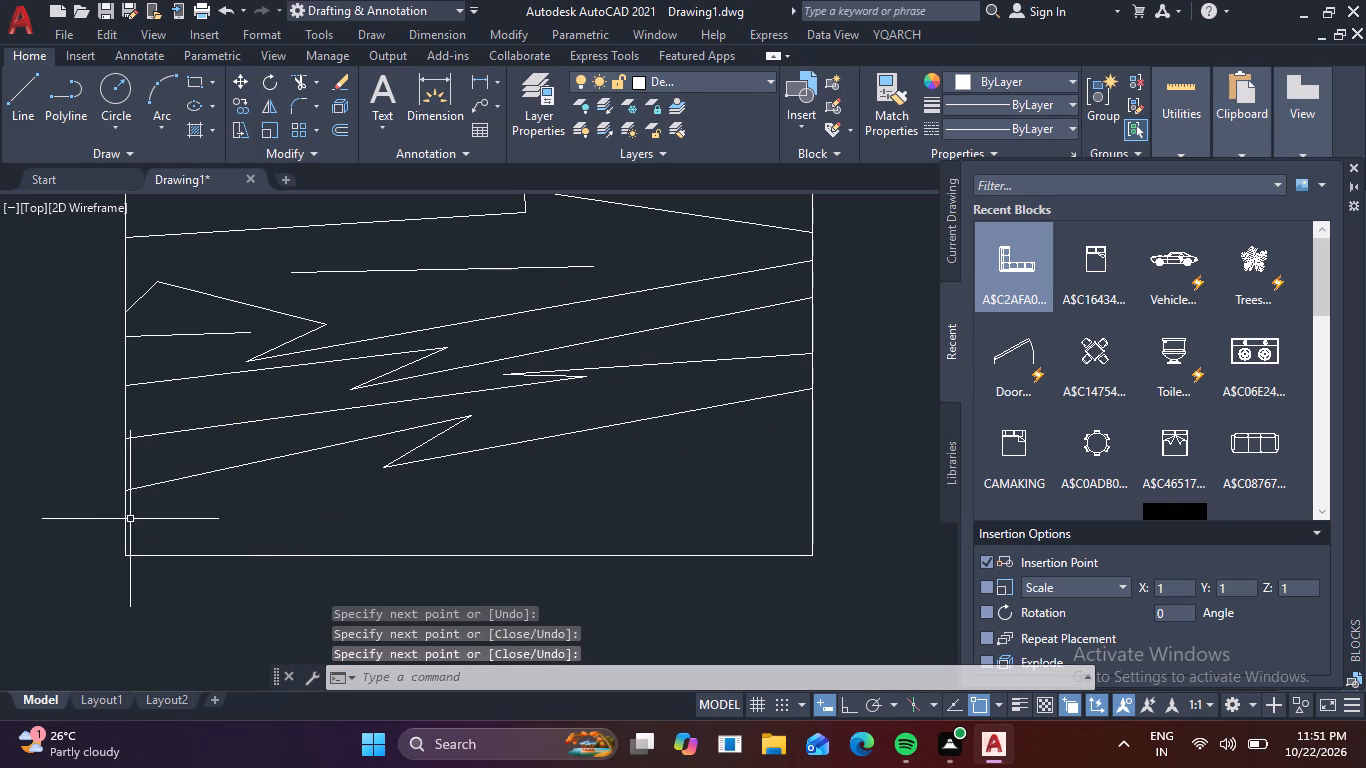
{"action": "left_click_drag", "start_coordinate": [121, 525], "coordinate": [133, 522]}
{"action": "left_click", "coordinate": [567, 468]}
{"action": "left_click_drag", "start_coordinate": [418, 535], "coordinate": [446, 529]}
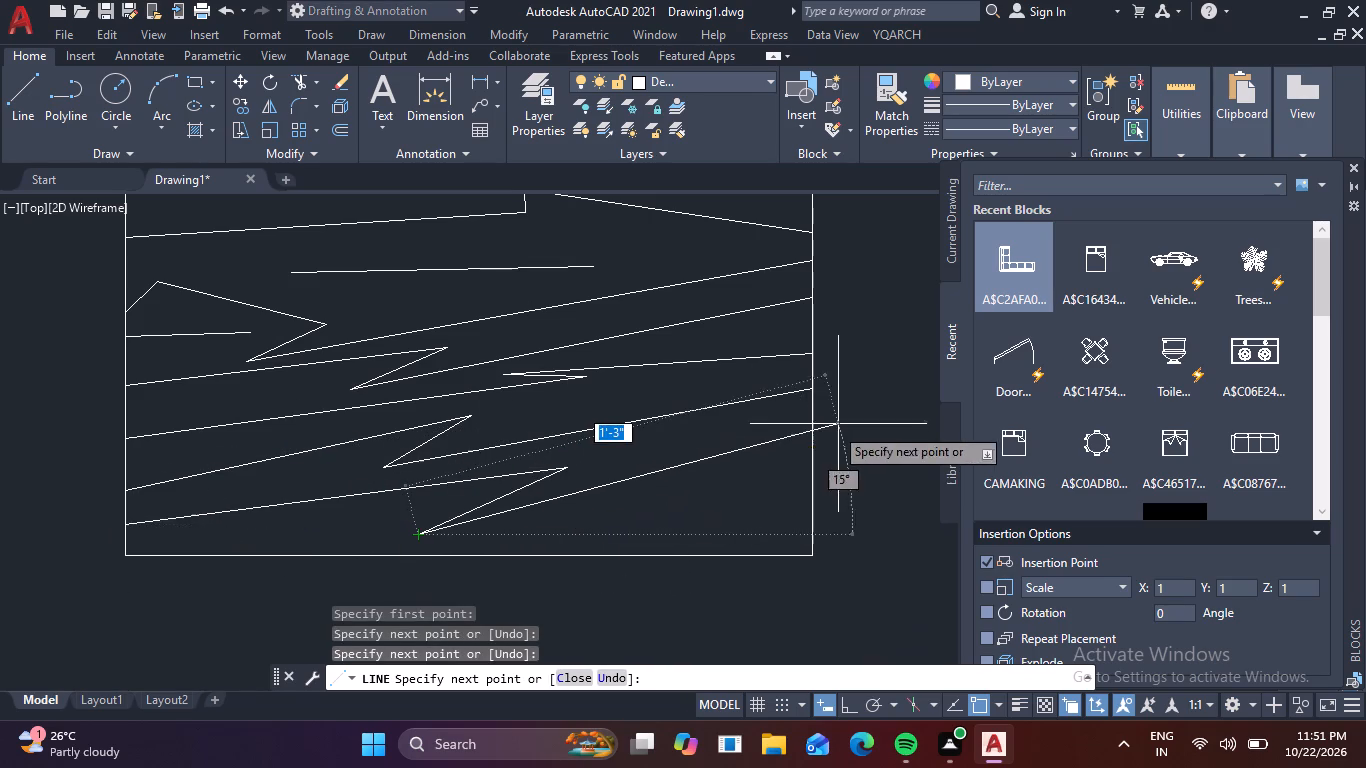
{"action": "key", "text": "space"}
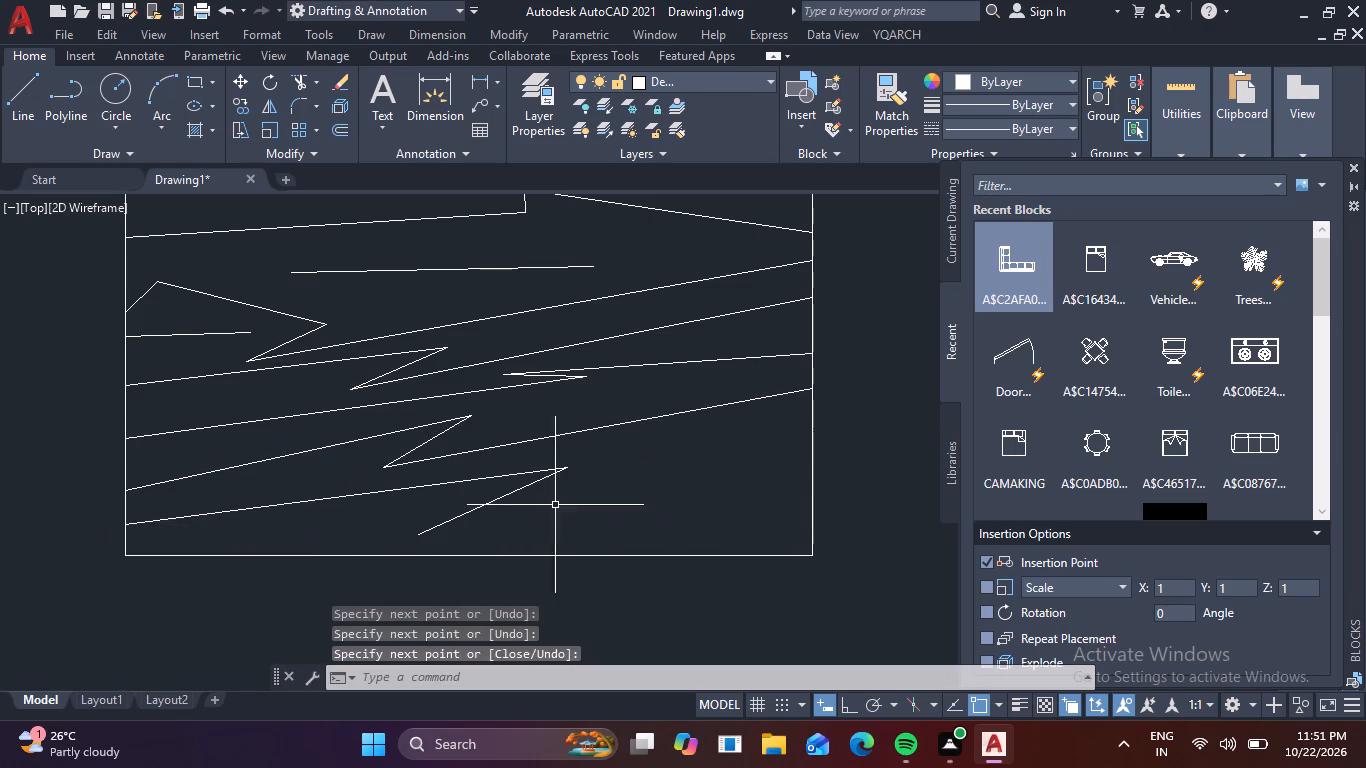
{"action": "key", "text": "space"}
{"action": "key", "text": "space"}
{"action": "left_click_drag", "start_coordinate": [412, 542], "coordinate": [433, 535]}
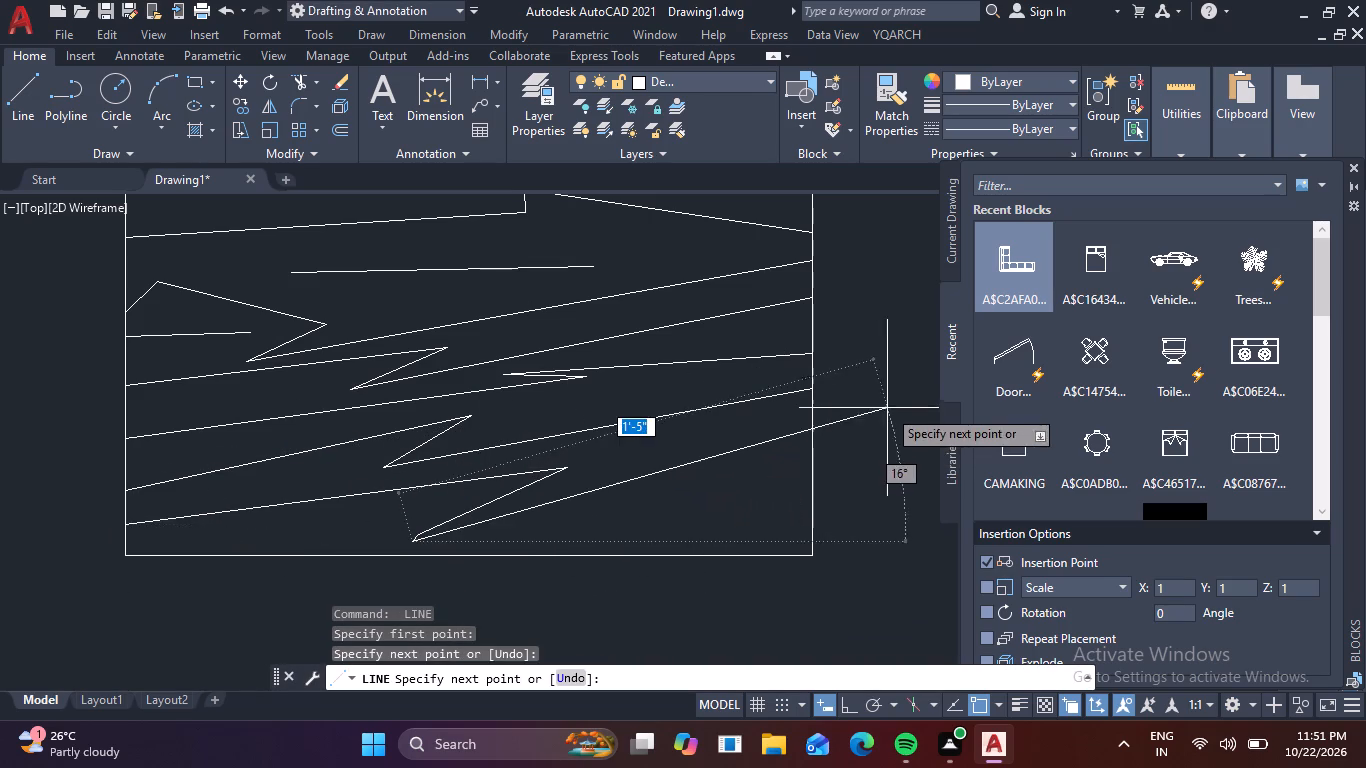
{"action": "left_click", "coordinate": [806, 430]}
{"action": "key", "text": "space"}
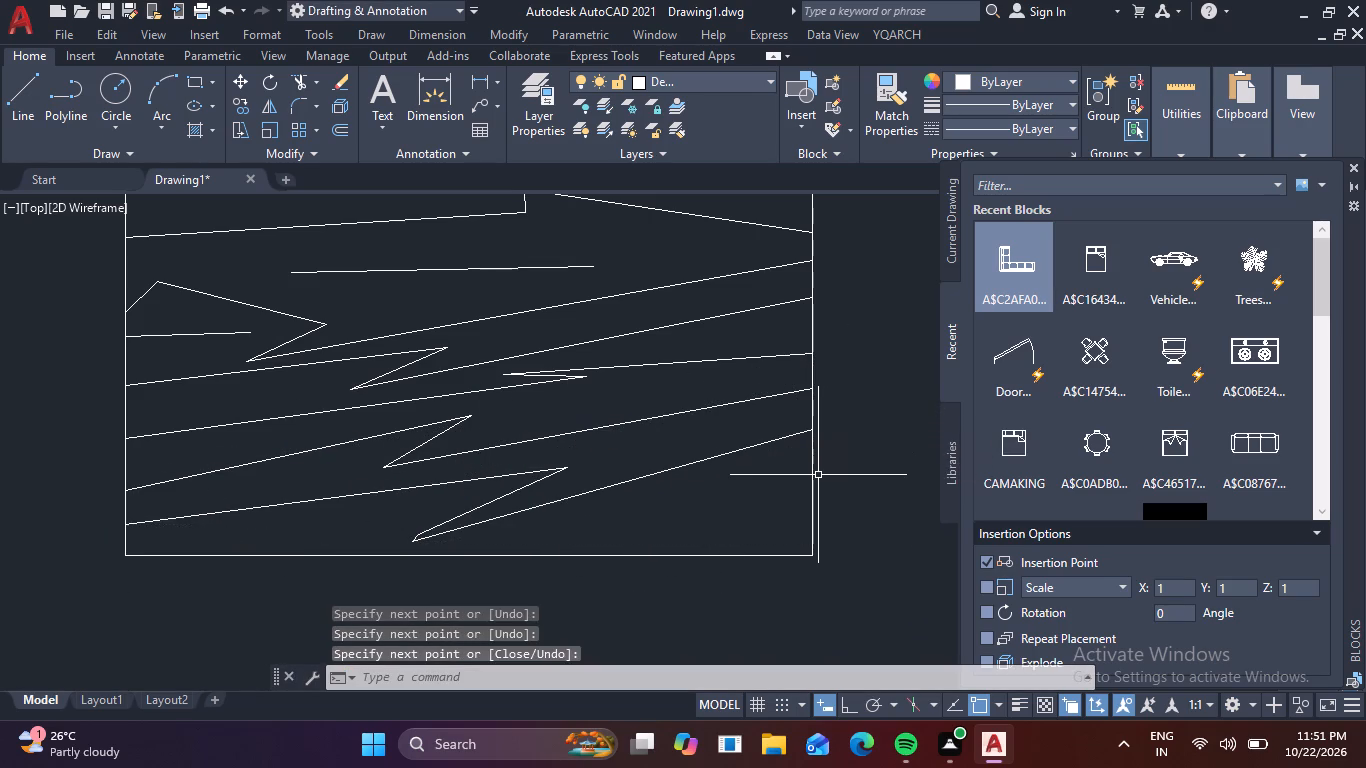
Draw a V-shaped line in the table's lower right corner, sloping down from the right edge and doubling back up inside the table.
{"action": "key", "text": "space"}
{"action": "left_click", "coordinate": [813, 482]}
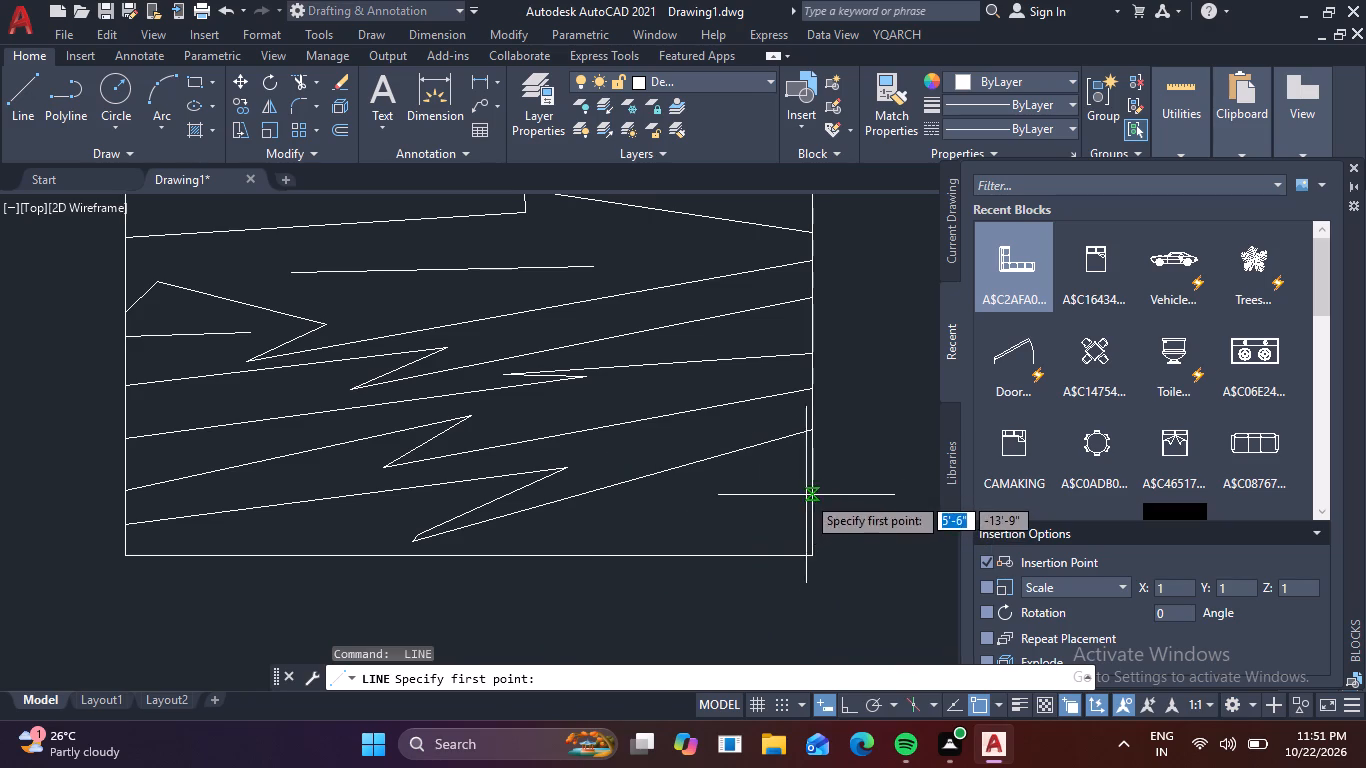
{"action": "key", "text": "space"}
{"action": "left_click", "coordinate": [814, 489]}
{"action": "left_click", "coordinate": [563, 543]}
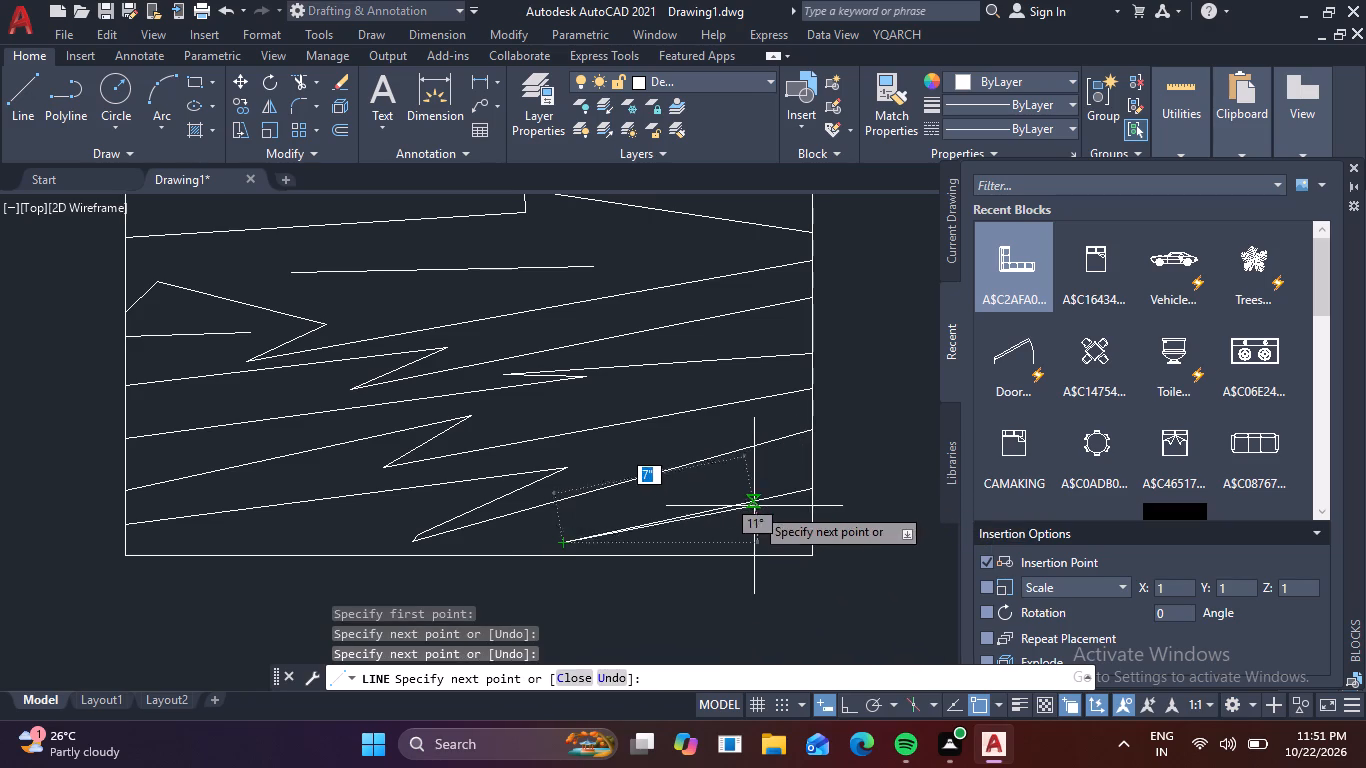
{"action": "left_click", "coordinate": [733, 477]}
{"action": "key", "text": "space"}
Review the finished coffee table in the living room and the overall ground floor plan with its site details.
{"action": "scroll", "coordinate": [862, 454], "scroll_direction": "down", "scroll_amount": 4}
{"action": "middle_click_drag", "start_coordinate": [955, 418], "coordinate": [792, 497]}
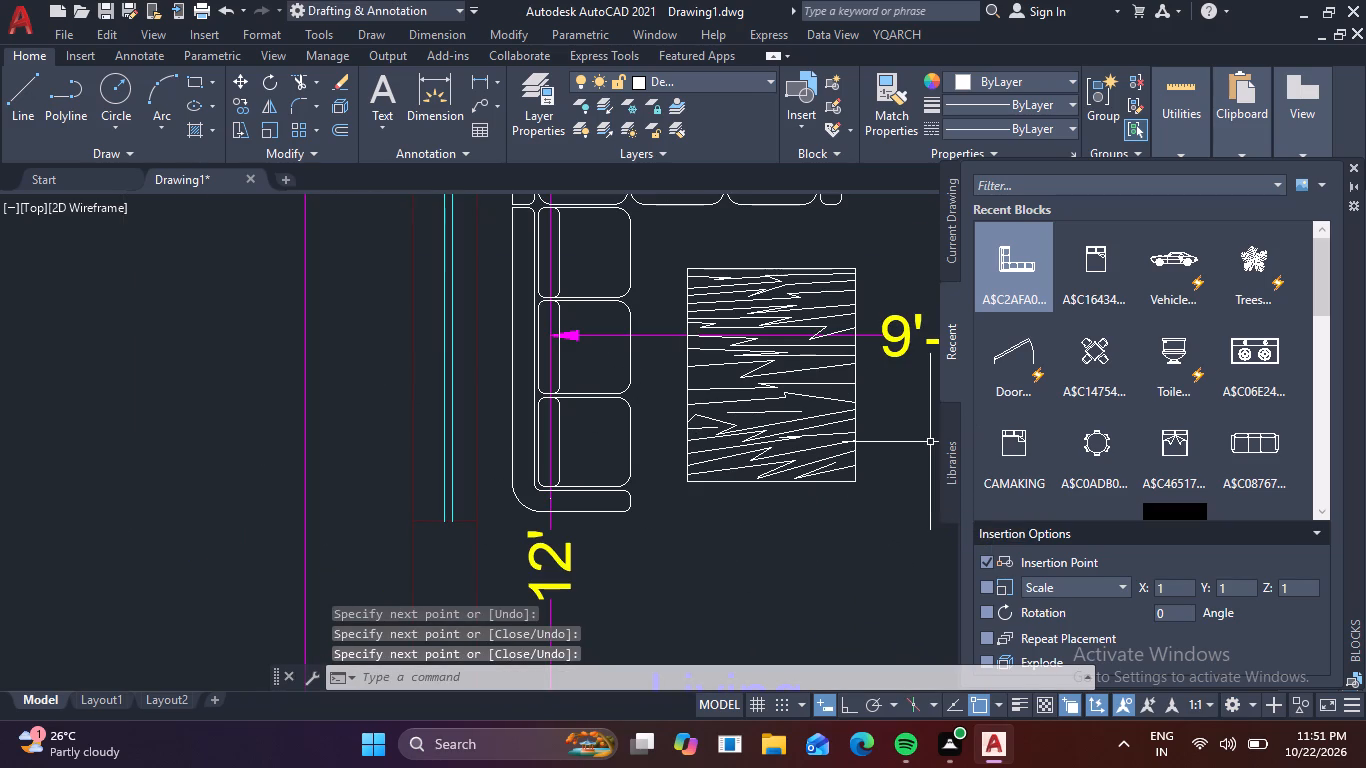
{"action": "middle_click_drag", "start_coordinate": [792, 497], "coordinate": [552, 561]}
{"action": "middle_click_drag", "start_coordinate": [775, 524], "coordinate": [445, 551]}
{"action": "scroll", "coordinate": [646, 489], "scroll_direction": "down", "scroll_amount": 1}
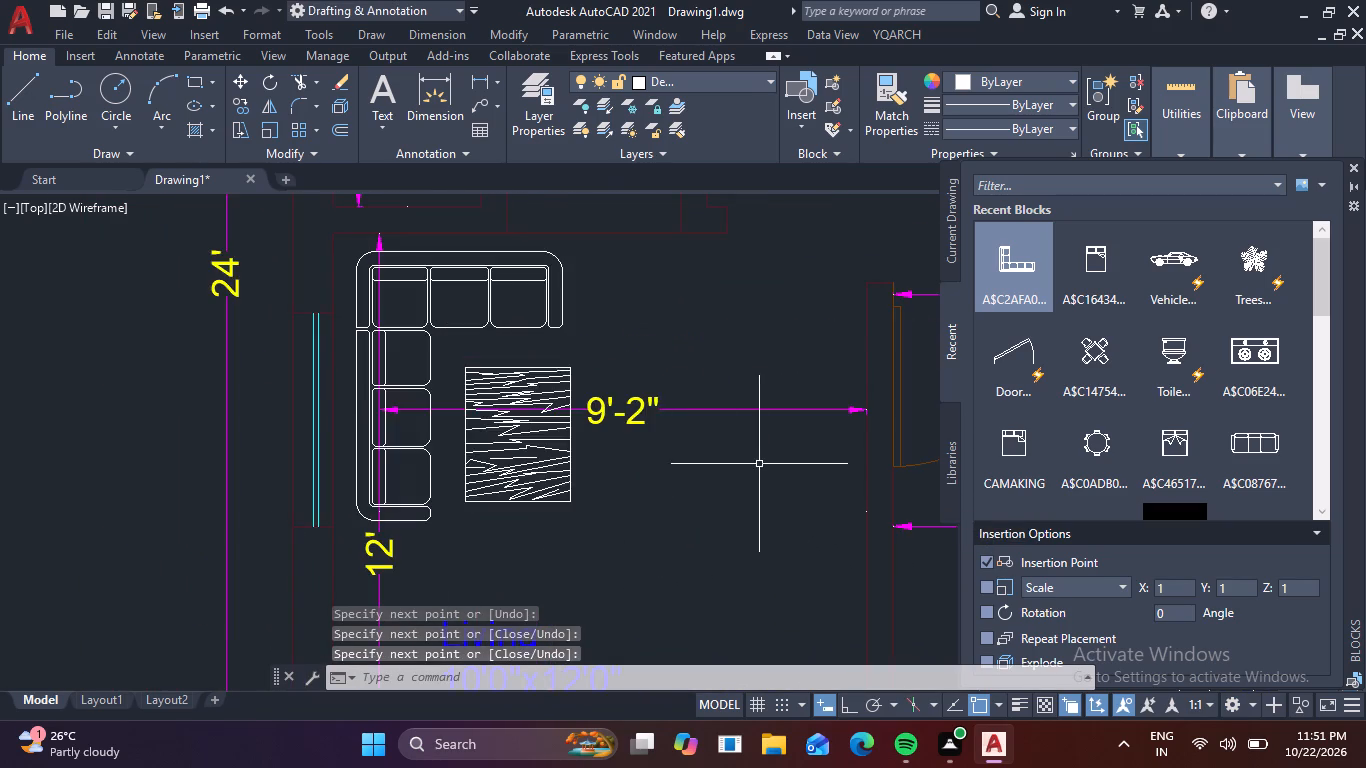
{"action": "scroll", "coordinate": [762, 461], "scroll_direction": "down", "scroll_amount": 3}
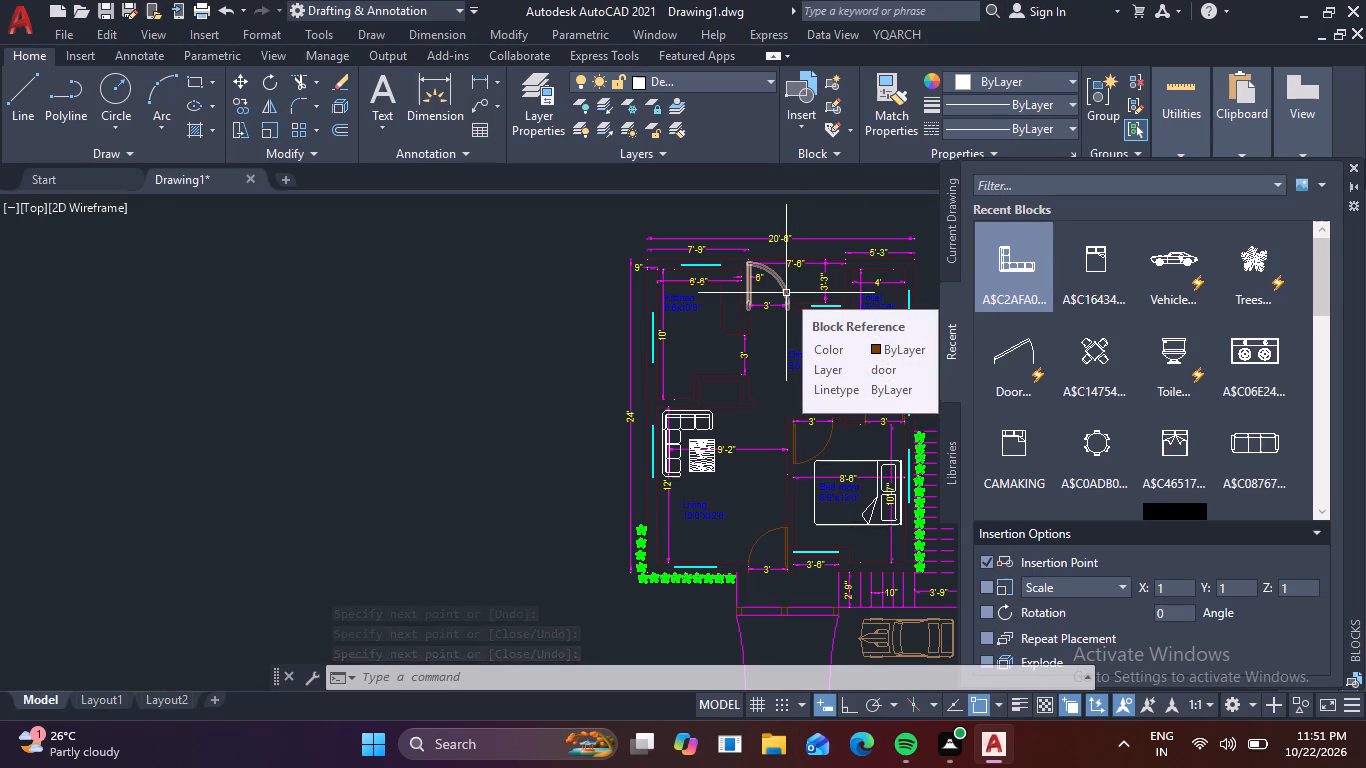
{"action": "scroll", "coordinate": [780, 289], "scroll_direction": "down", "scroll_amount": 1}
{"action": "middle_click_drag", "start_coordinate": [800, 312], "coordinate": [600, 308]}
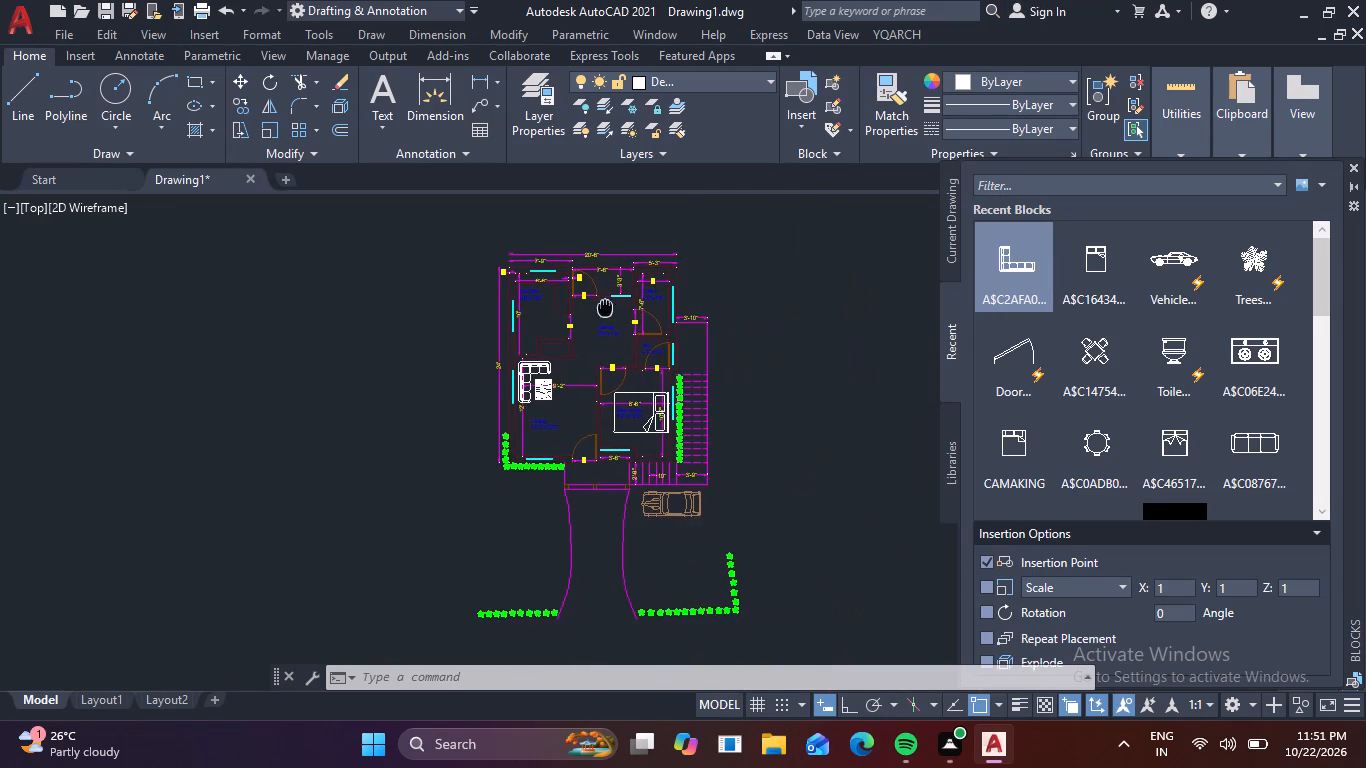
{"action": "middle_click_drag", "start_coordinate": [600, 308], "coordinate": [592, 307]}
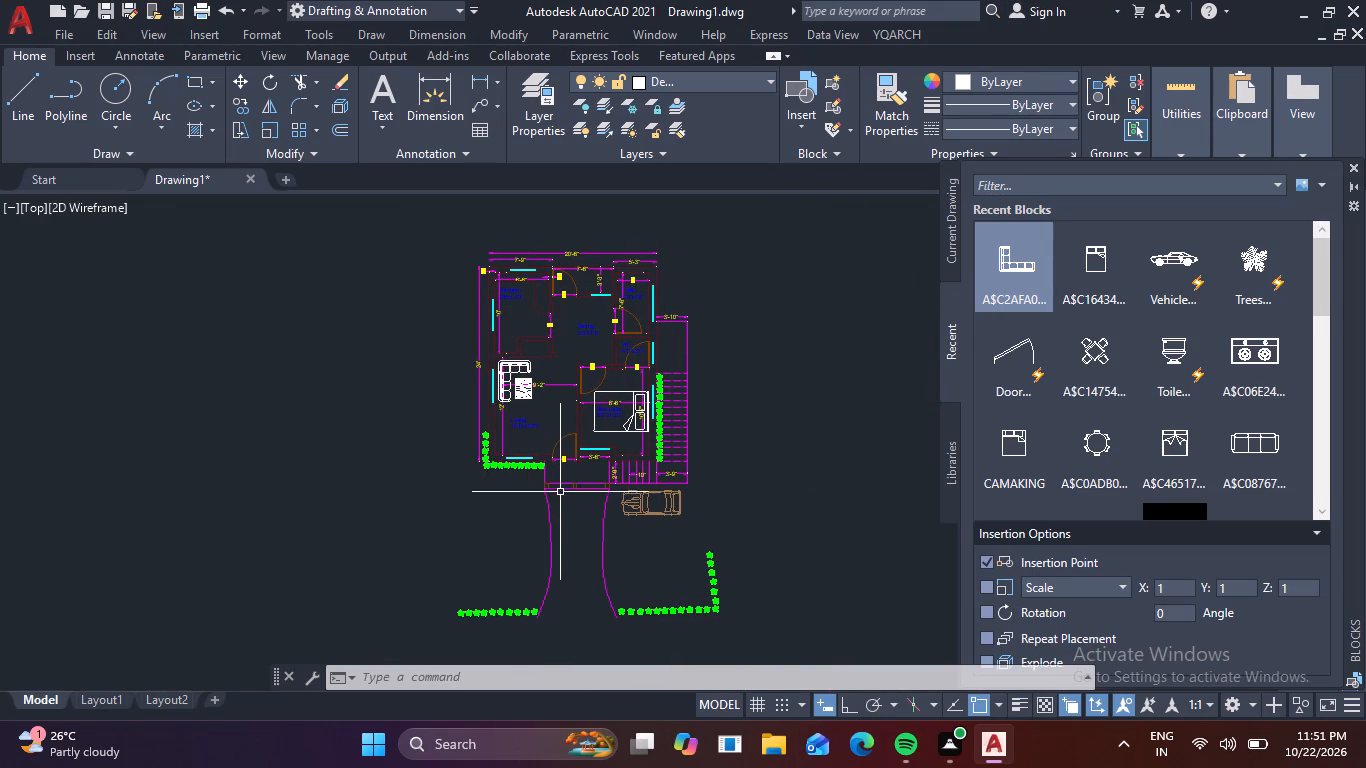
{"action": "scroll", "coordinate": [546, 353], "scroll_direction": "up", "scroll_amount": 1}
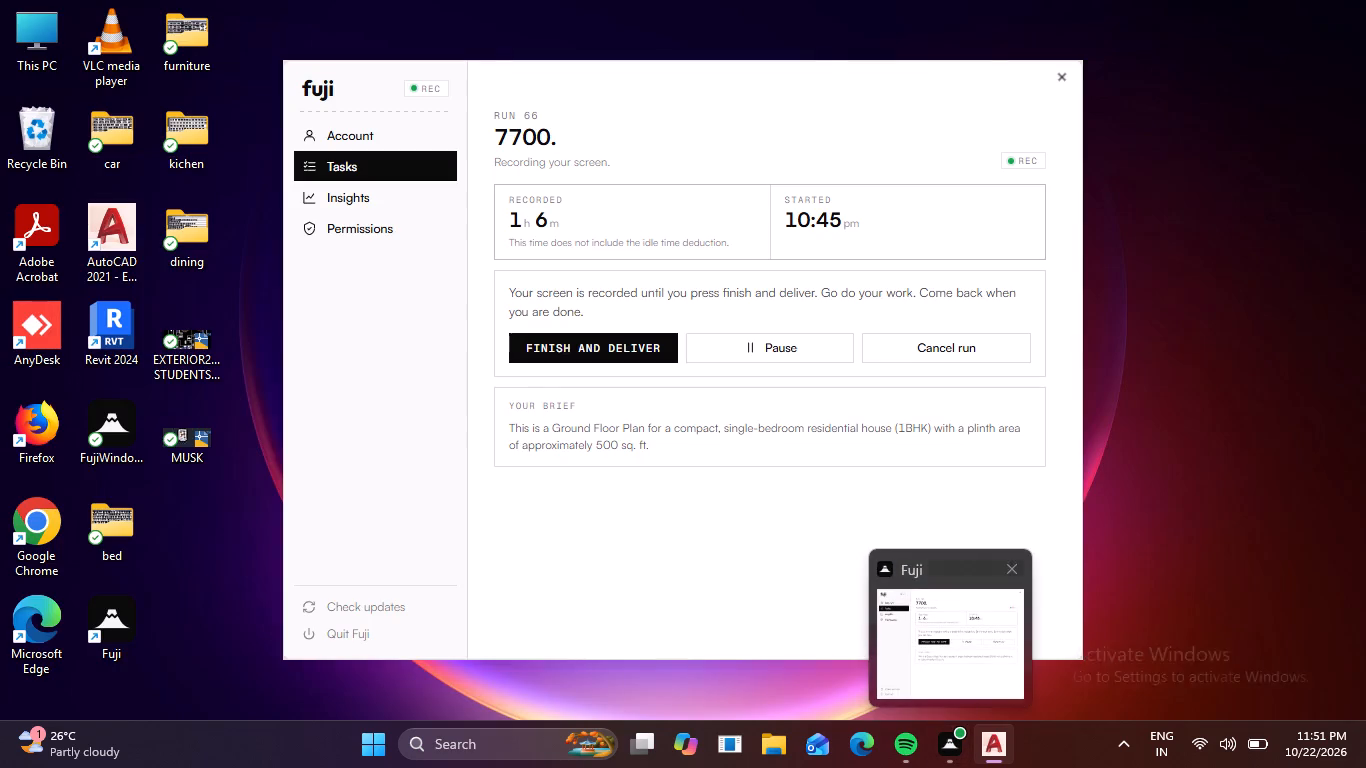
{"action": "scroll", "coordinate": [594, 376], "scroll_direction": "up", "scroll_amount": 1}
{"action": "middle_click_drag", "start_coordinate": [596, 380], "coordinate": [627, 488]}
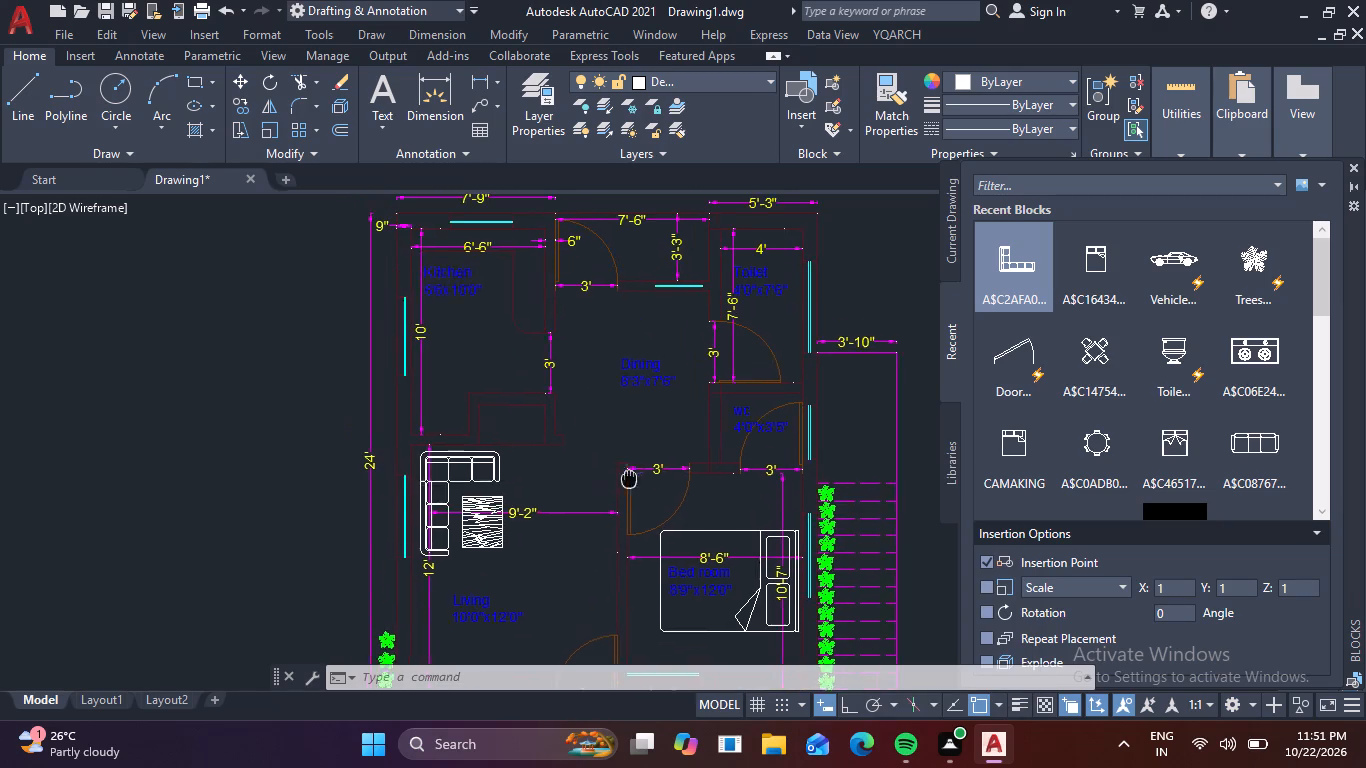
{"action": "middle_click_drag", "start_coordinate": [627, 488], "coordinate": [621, 582]}
Examine how the floor plan appears on the Layout1 sheet and open the Layout2 sheet for comparison.
{"action": "left_click", "coordinate": [109, 707]}
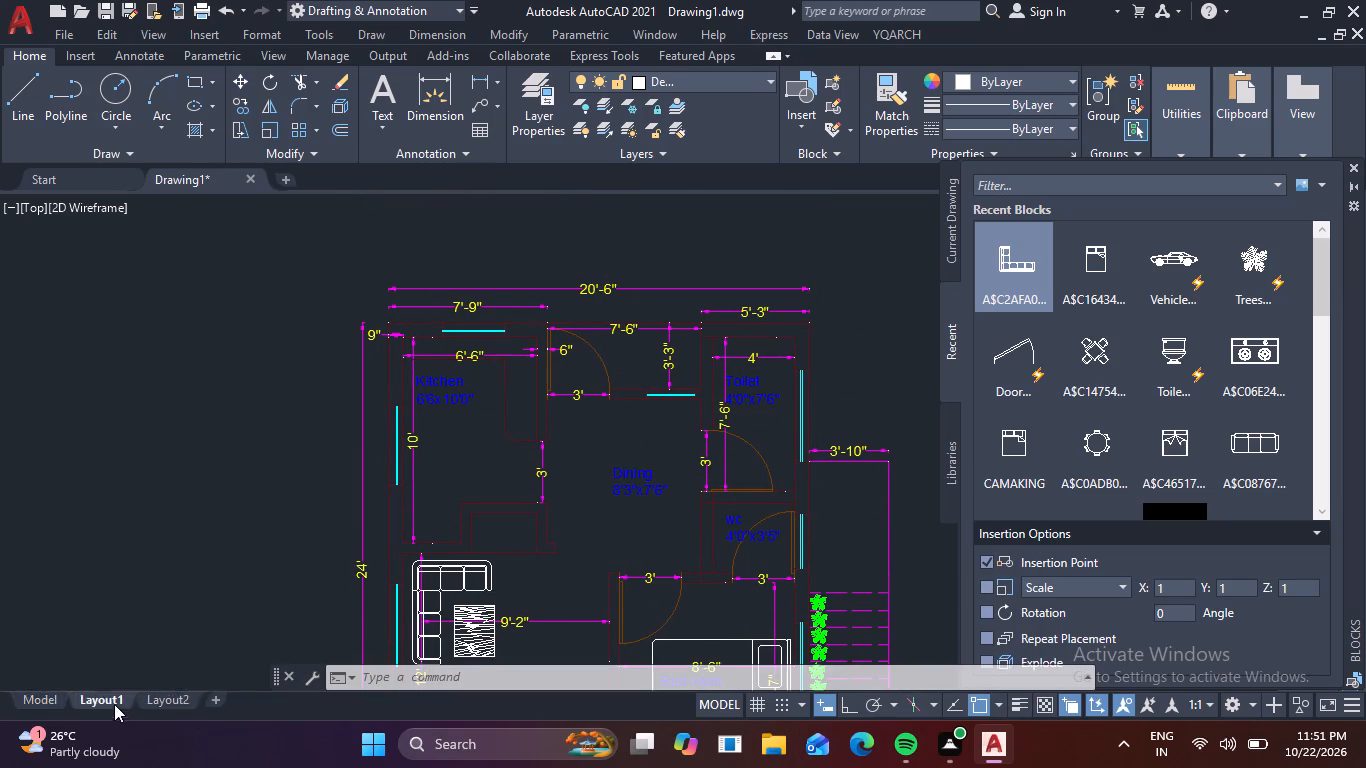
{"action": "scroll", "coordinate": [759, 446], "scroll_direction": "up", "scroll_amount": 2}
{"action": "middle_click_drag", "start_coordinate": [759, 446], "coordinate": [738, 454]}
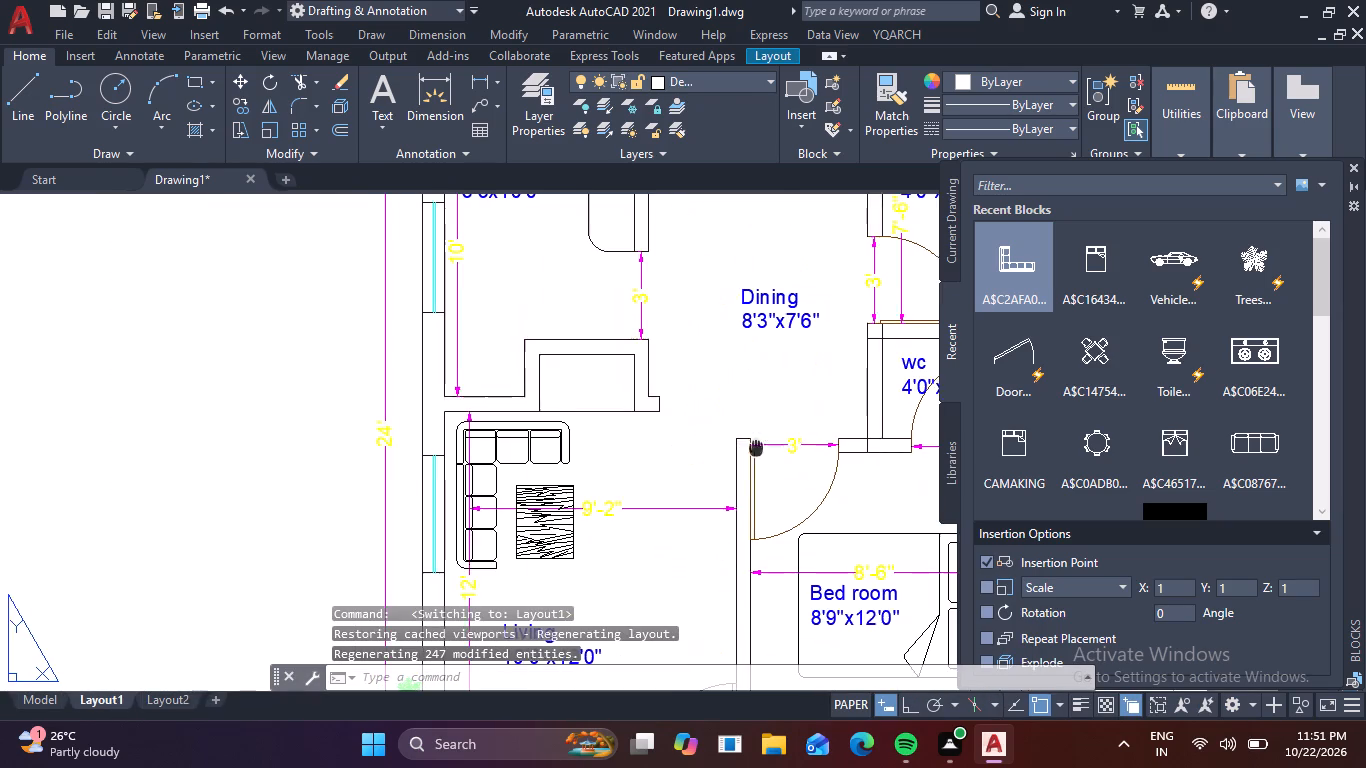
{"action": "middle_click_drag", "start_coordinate": [738, 454], "coordinate": [562, 617]}
{"action": "scroll", "coordinate": [561, 610], "scroll_direction": "down", "scroll_amount": 2}
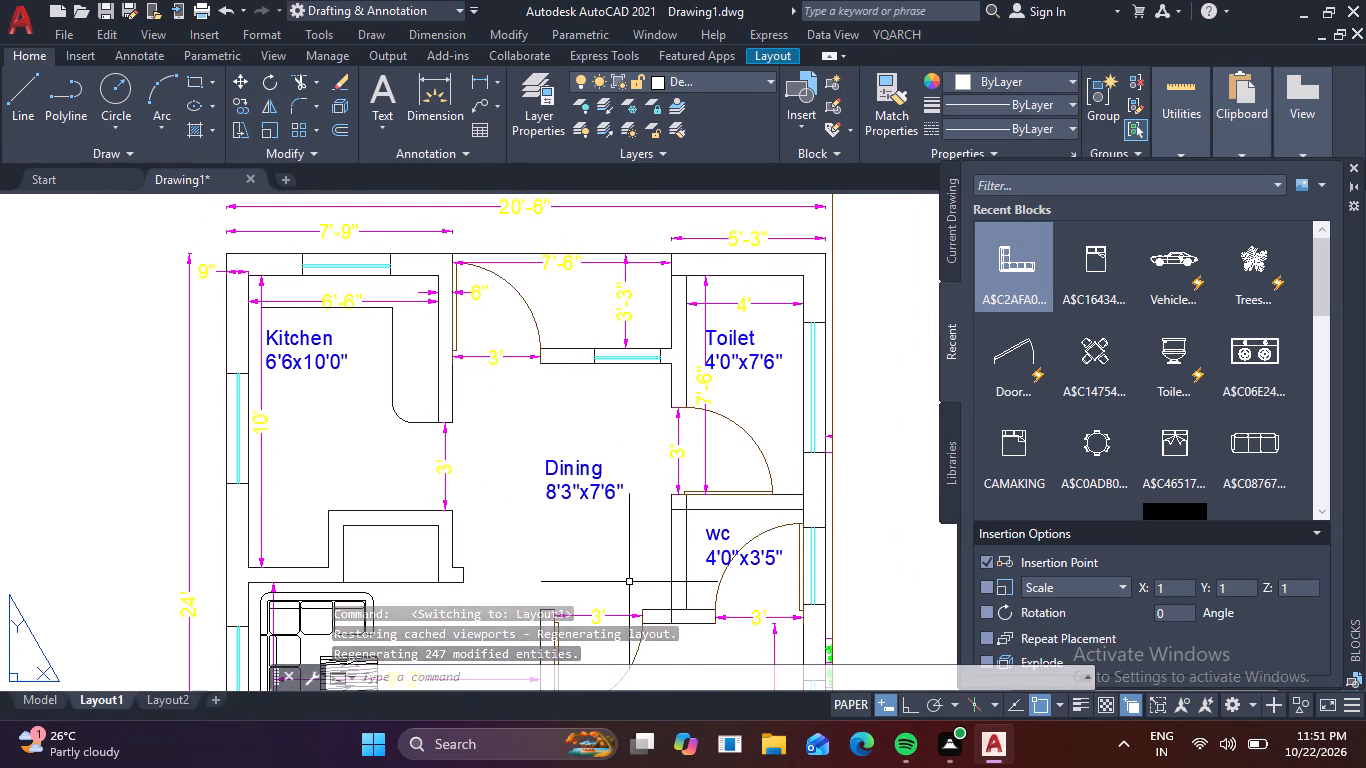
{"action": "middle_click_drag", "start_coordinate": [631, 583], "coordinate": [631, 519]}
{"action": "scroll", "coordinate": [618, 468], "scroll_direction": "down", "scroll_amount": 2}
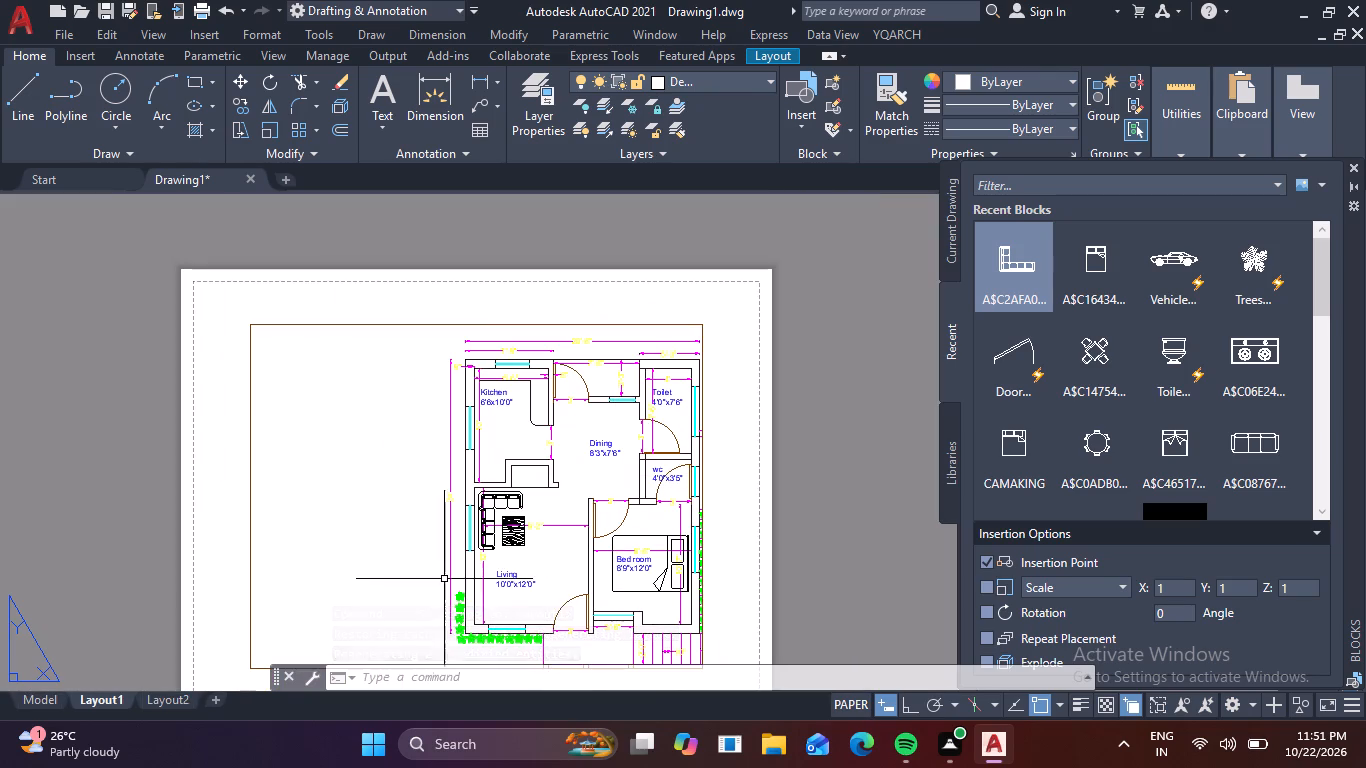
{"action": "left_click", "coordinate": [169, 700]}
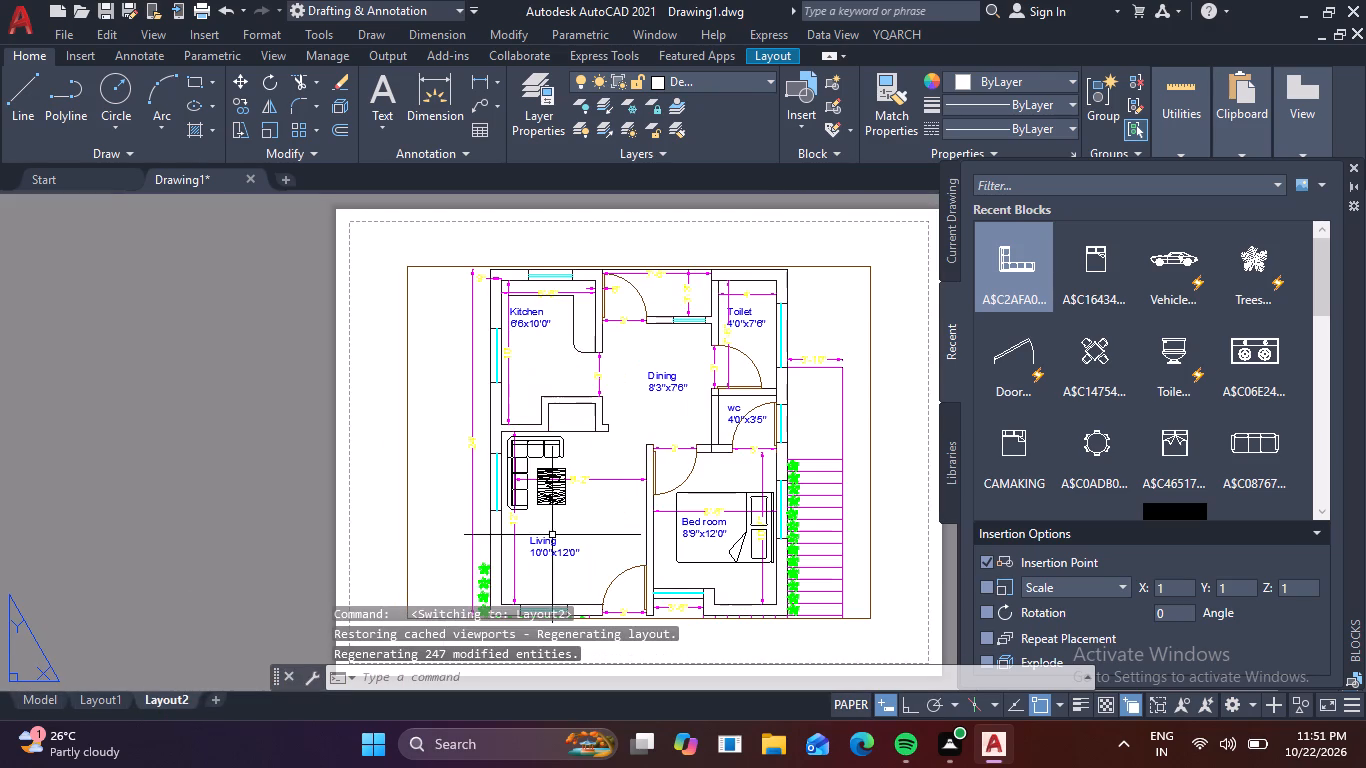
Examine the floor plan's appearance on the Layout2 sheet and return to model space.
{"action": "scroll", "coordinate": [648, 505], "scroll_direction": "up", "scroll_amount": 2}
{"action": "scroll", "coordinate": [648, 505], "scroll_direction": "down", "scroll_amount": 2}
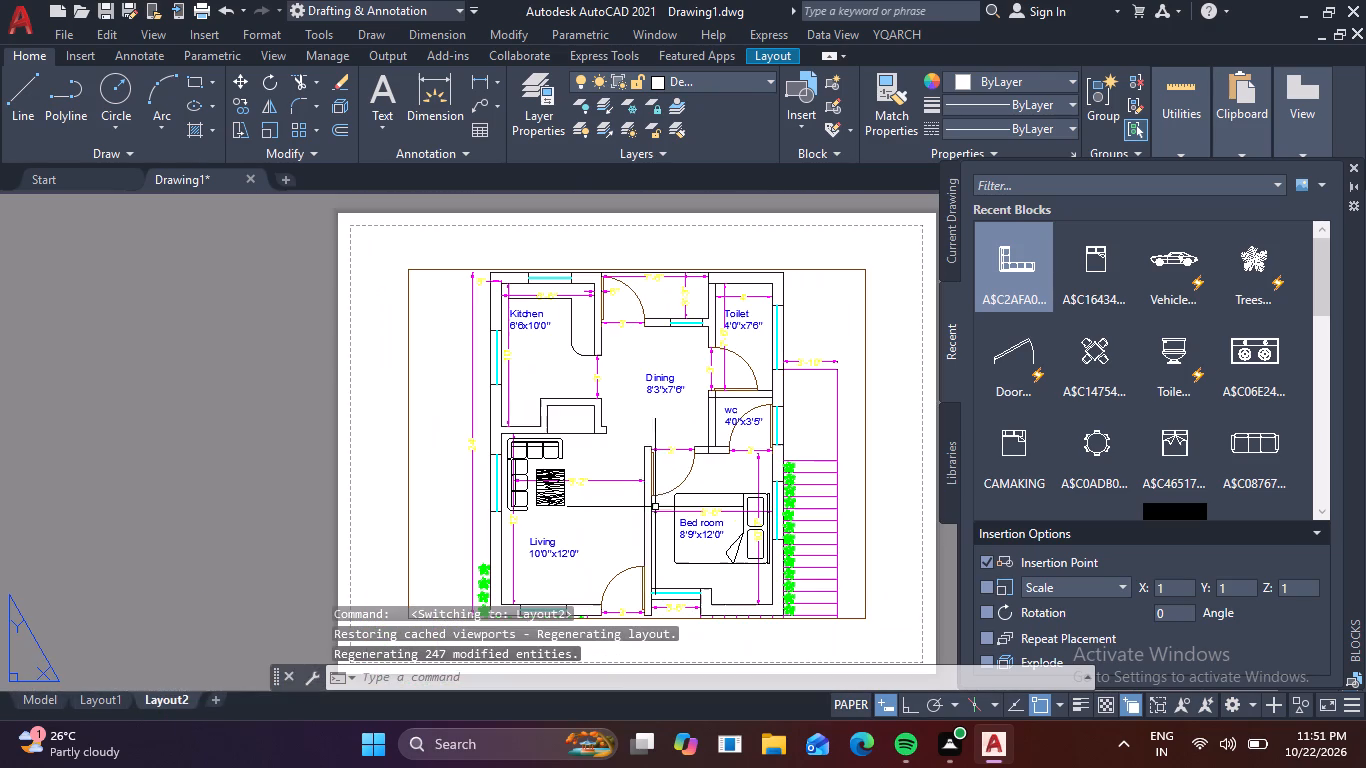
{"action": "middle_click_drag", "start_coordinate": [734, 512], "coordinate": [630, 520]}
{"action": "scroll", "coordinate": [629, 517], "scroll_direction": "down", "scroll_amount": 1}
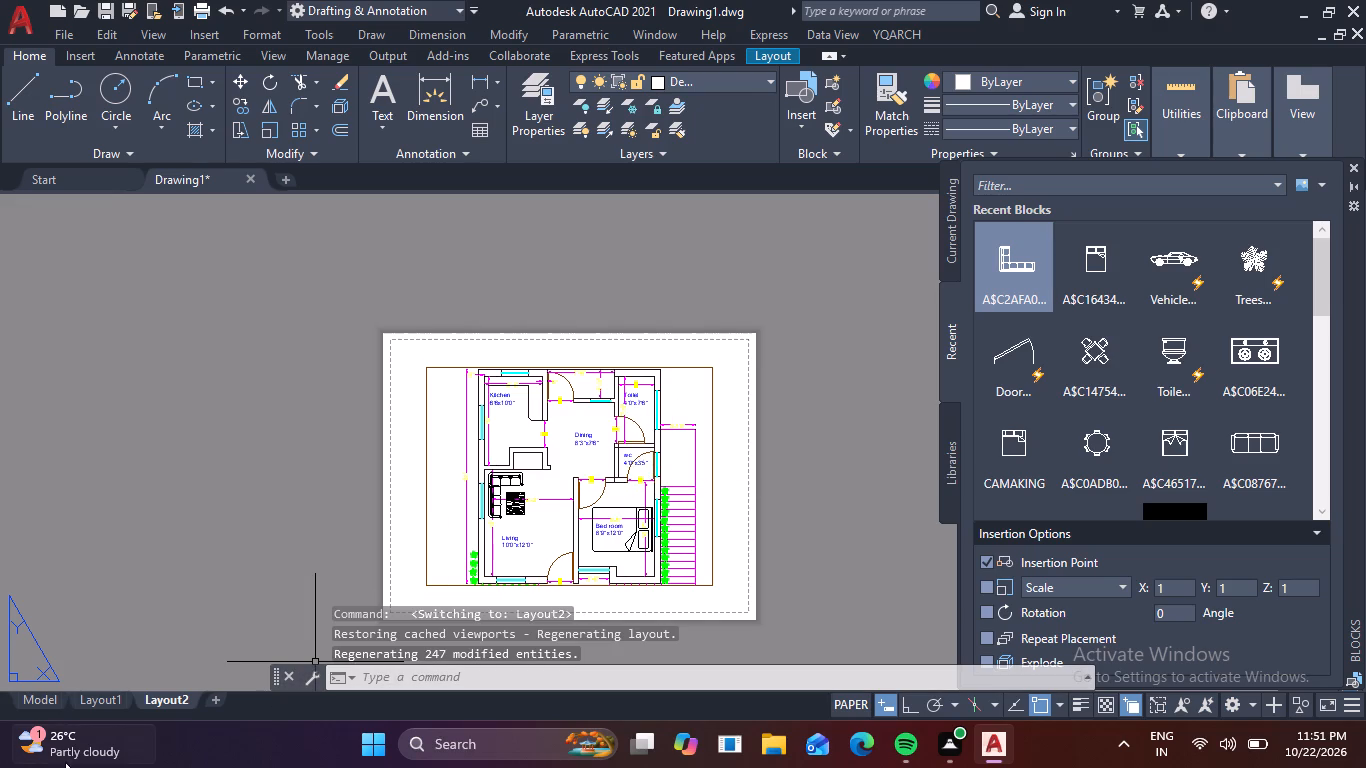
{"action": "left_click", "coordinate": [56, 706]}
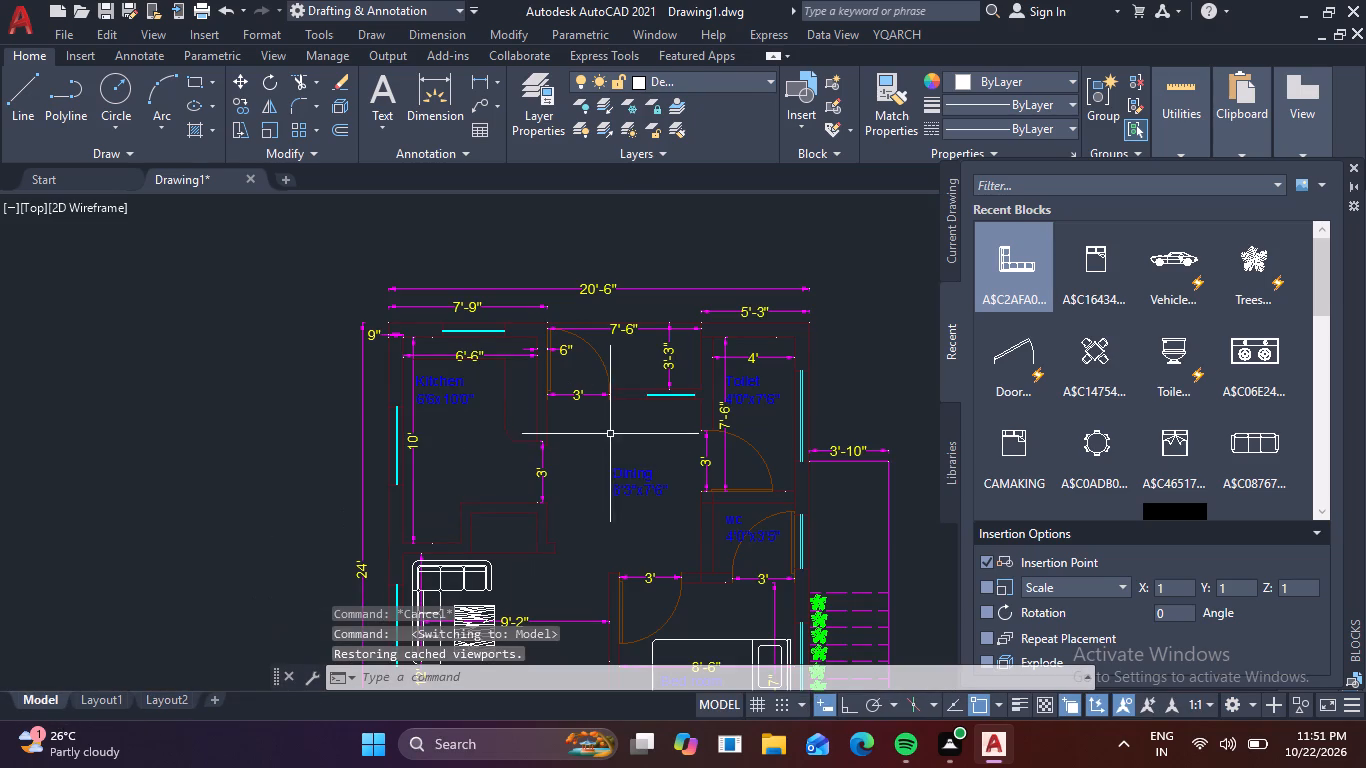
Trim the short inner wall line crossing the wall thickness at the toilet's upper left corner.
{"action": "scroll", "coordinate": [741, 334], "scroll_direction": "up", "scroll_amount": 2}
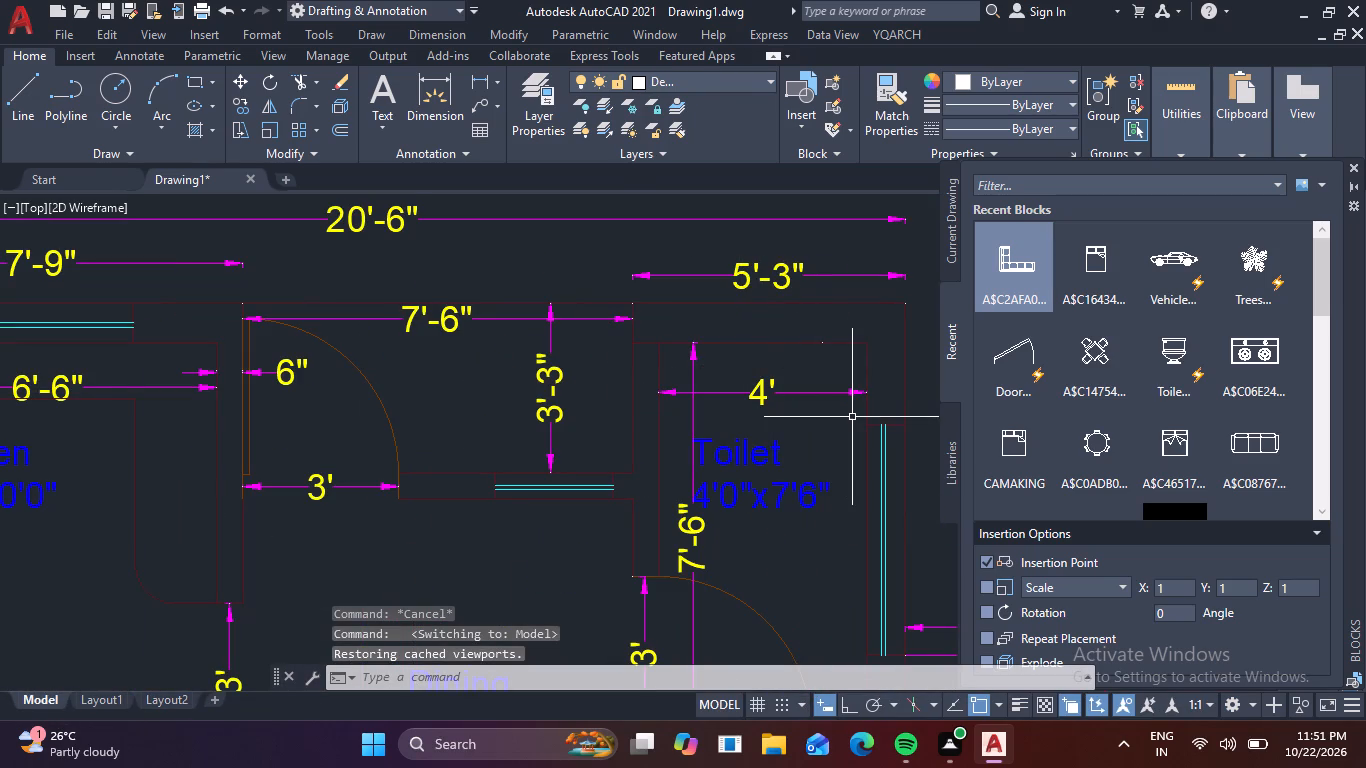
{"action": "type", "text": "tr"}
{"action": "key", "text": "space"}
{"action": "scroll", "coordinate": [651, 342], "scroll_direction": "up", "scroll_amount": 2}
{"action": "left_click", "coordinate": [641, 332]}
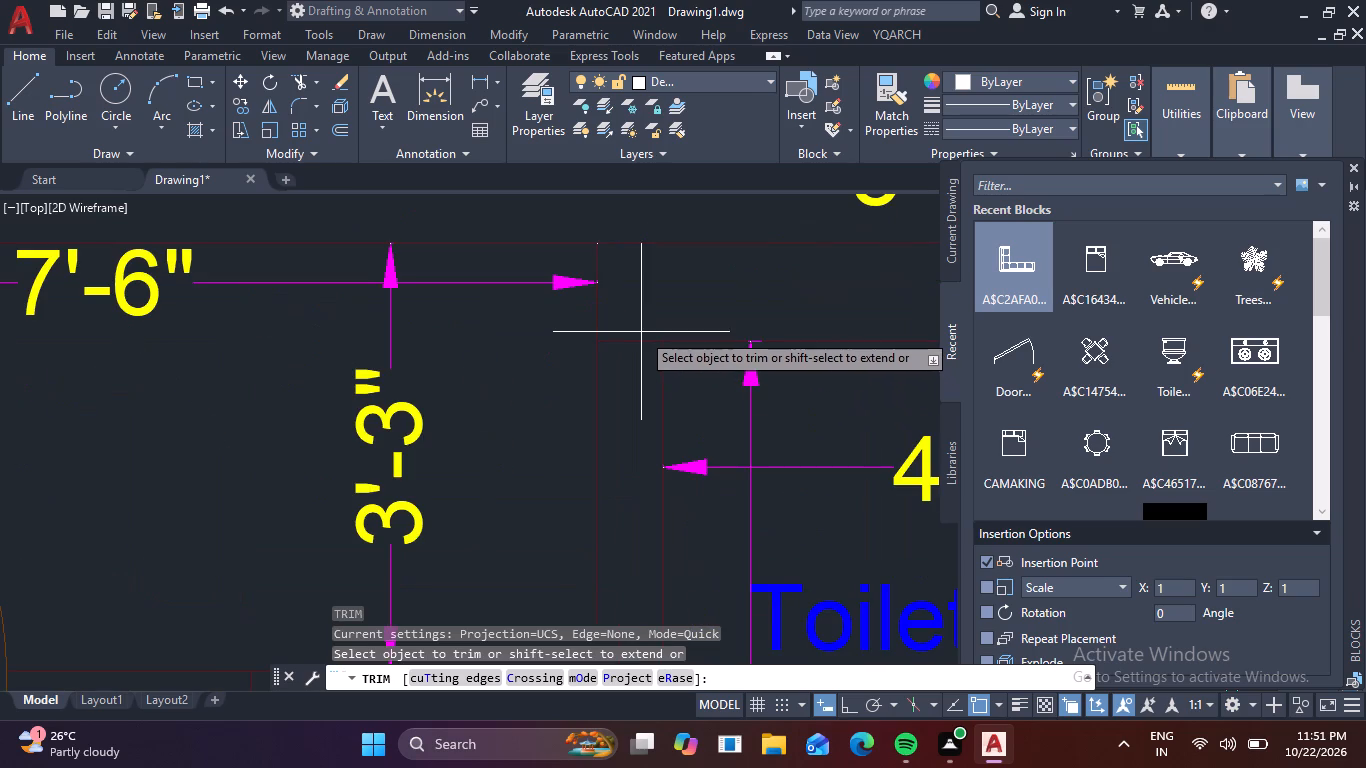
{"action": "left_click", "coordinate": [639, 357]}
{"action": "scroll", "coordinate": [644, 353], "scroll_direction": "down", "scroll_amount": 2}
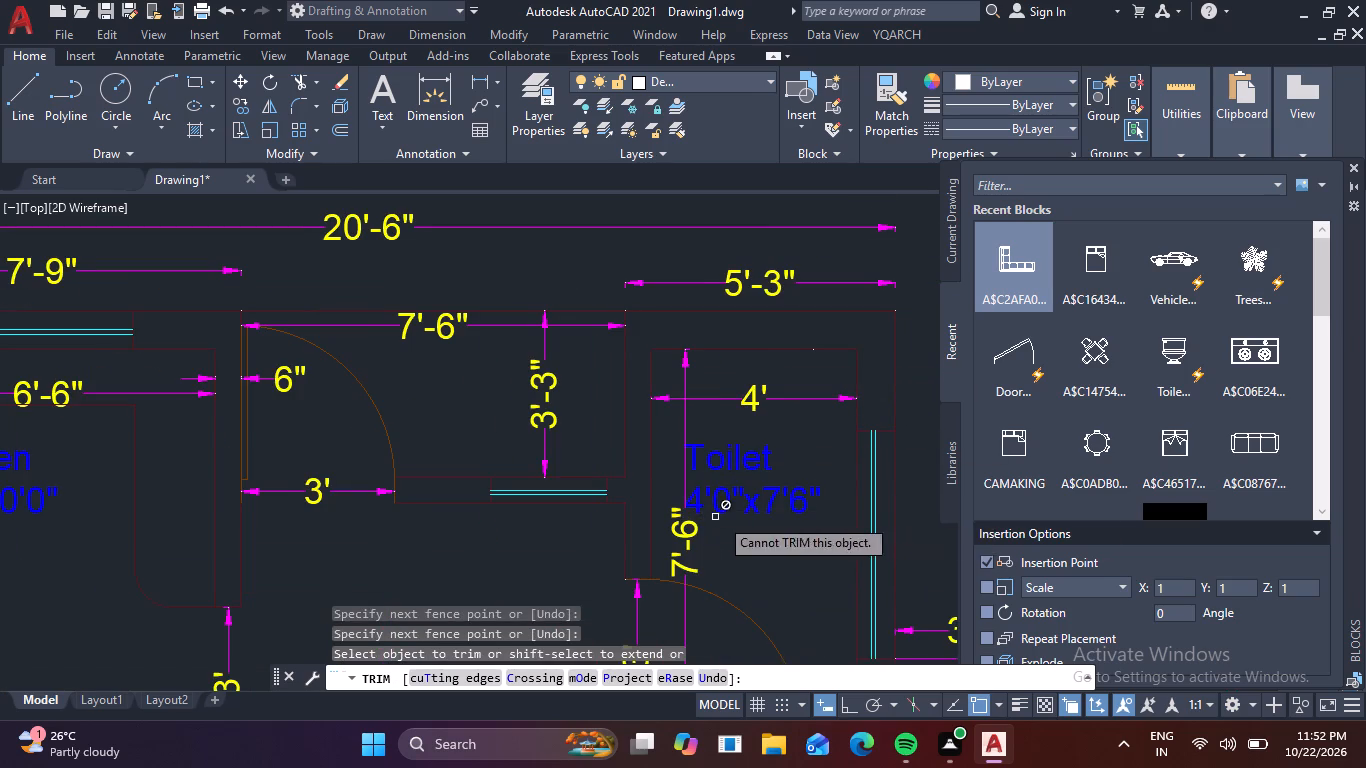
Trim the outer wall's inner face line where the partition between the toilet and the wc meets it.
{"action": "middle_click_drag", "start_coordinate": [792, 506], "coordinate": [605, 397]}
{"action": "middle_click_drag", "start_coordinate": [795, 505], "coordinate": [814, 314]}
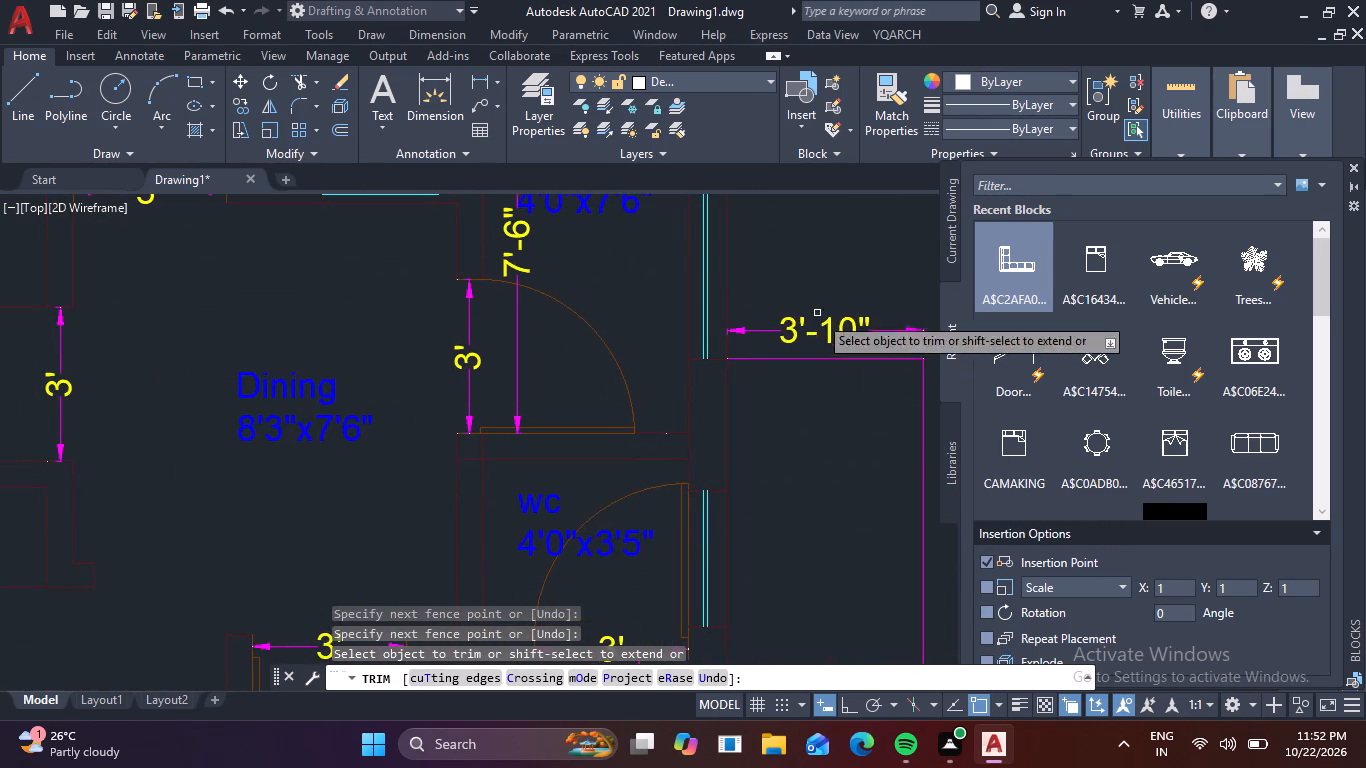
{"action": "middle_click_drag", "start_coordinate": [806, 492], "coordinate": [810, 312]}
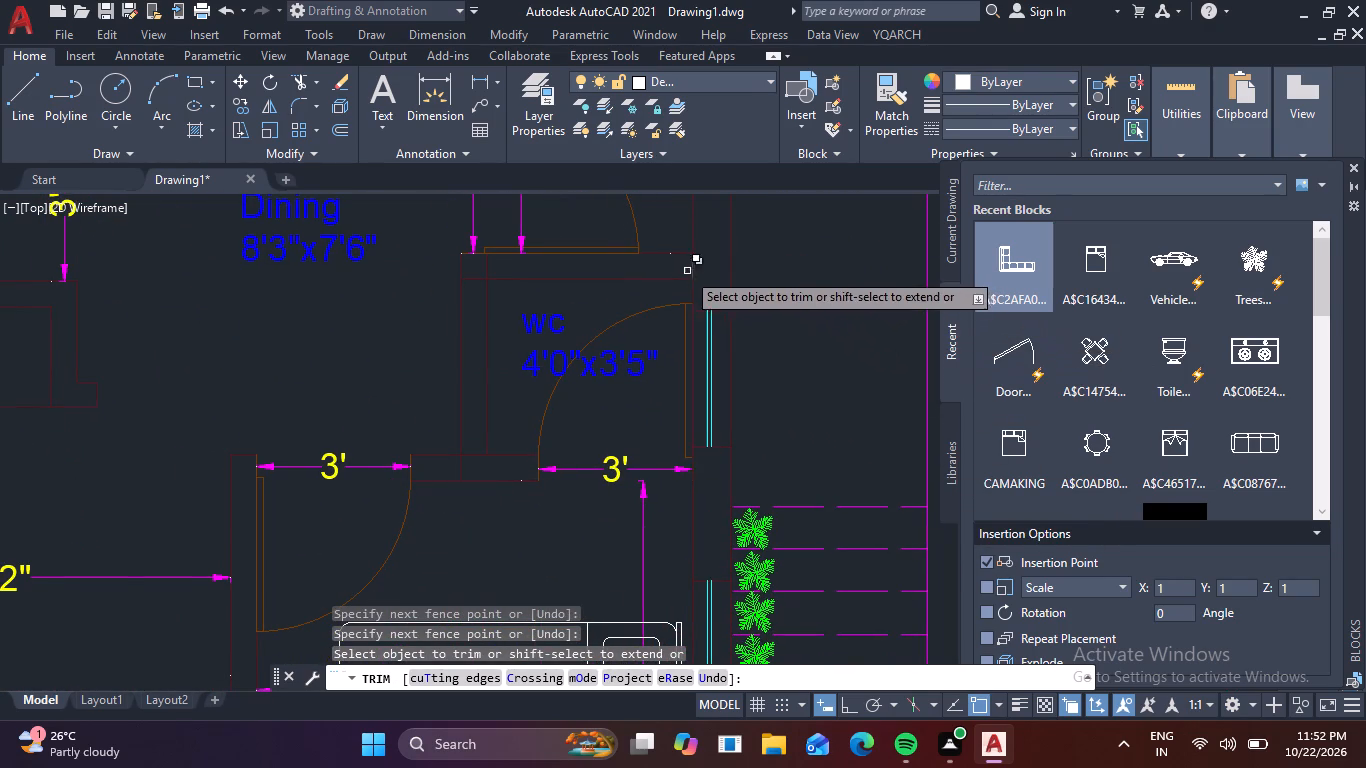
{"action": "scroll", "coordinate": [685, 268], "scroll_direction": "up", "scroll_amount": 2}
{"action": "left_click", "coordinate": [686, 266]}
{"action": "left_click", "coordinate": [709, 265]}
{"action": "scroll", "coordinate": [711, 266], "scroll_direction": "down", "scroll_amount": 2}
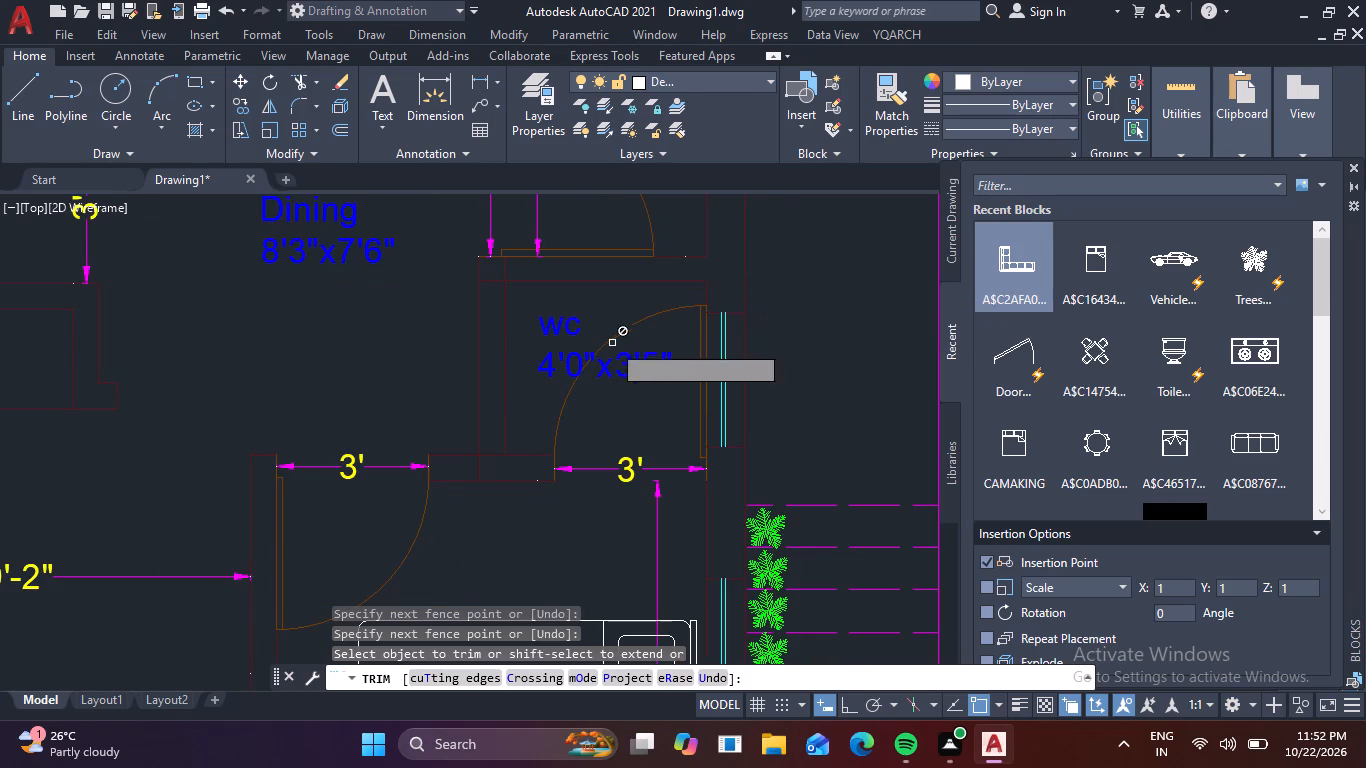
Trim the horizontal and vertical wall lines crossing the junction at the wc's lower left corner.
{"action": "scroll", "coordinate": [496, 451], "scroll_direction": "up", "scroll_amount": 3}
{"action": "left_click", "coordinate": [492, 447]}
{"action": "left_click", "coordinate": [426, 501]}
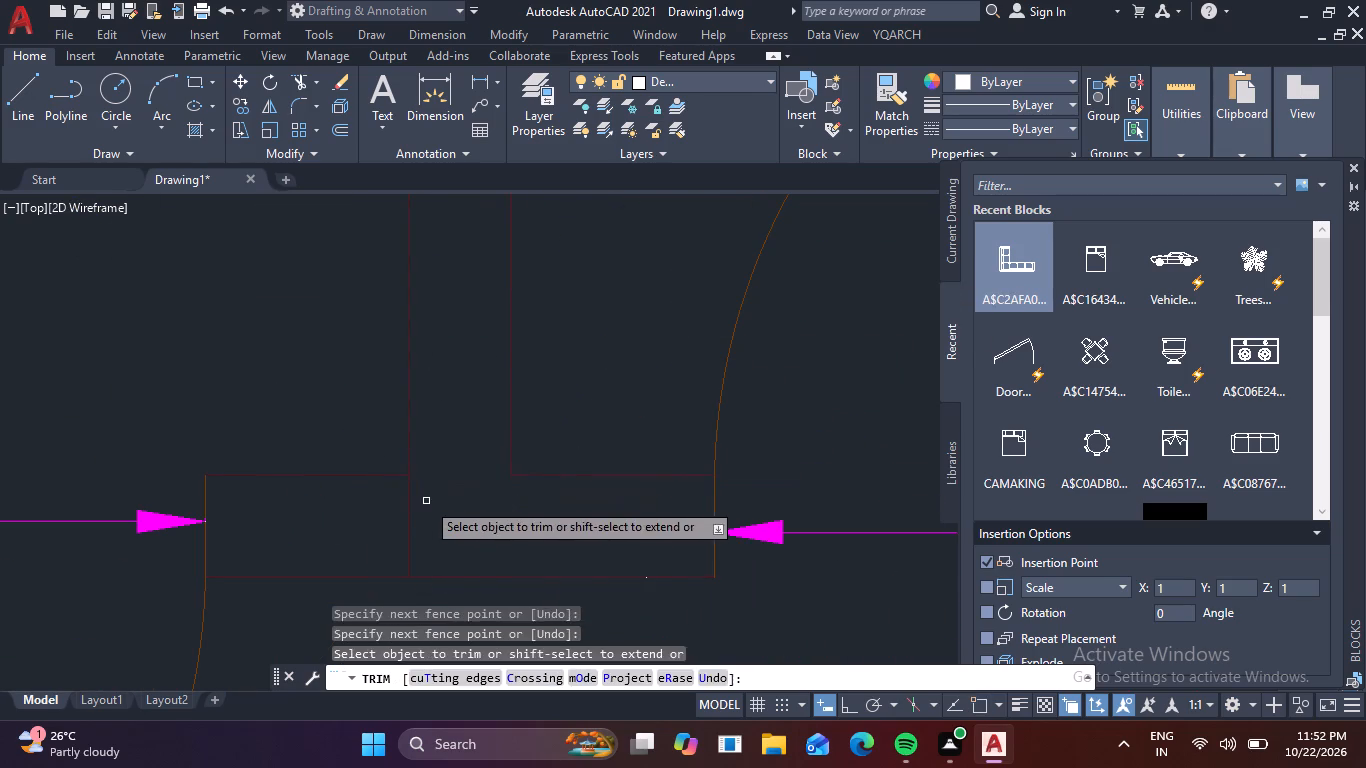
{"action": "left_click", "coordinate": [432, 504]}
{"action": "left_click", "coordinate": [385, 516]}
{"action": "scroll", "coordinate": [400, 508], "scroll_direction": "down", "scroll_amount": 3}
Inspect the remaining wall junctions around the bedroom, entrance, living room and kitchen for leftover crossing lines, and end trimming.
{"action": "middle_click_drag", "start_coordinate": [499, 583], "coordinate": [491, 567]}
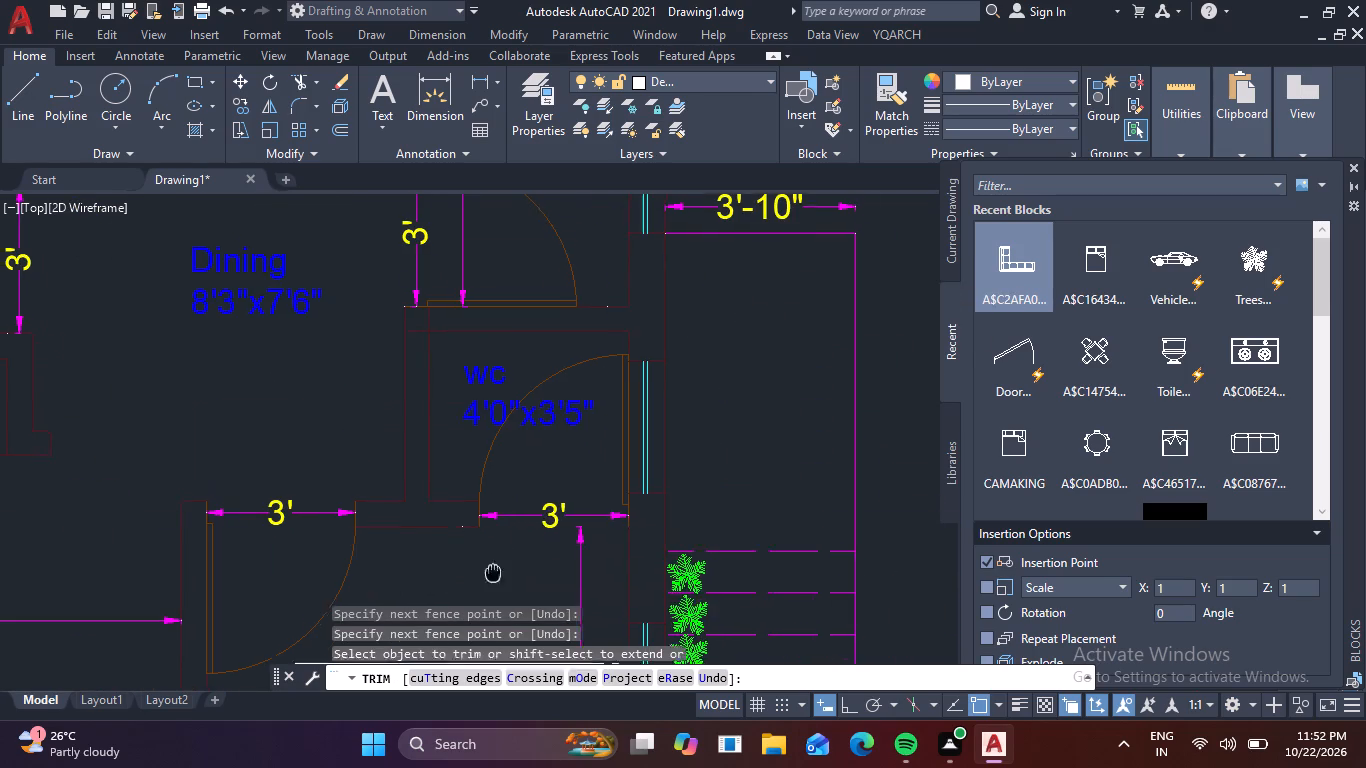
{"action": "middle_click_drag", "start_coordinate": [491, 567], "coordinate": [559, 383]}
{"action": "middle_click_drag", "start_coordinate": [830, 514], "coordinate": [828, 385]}
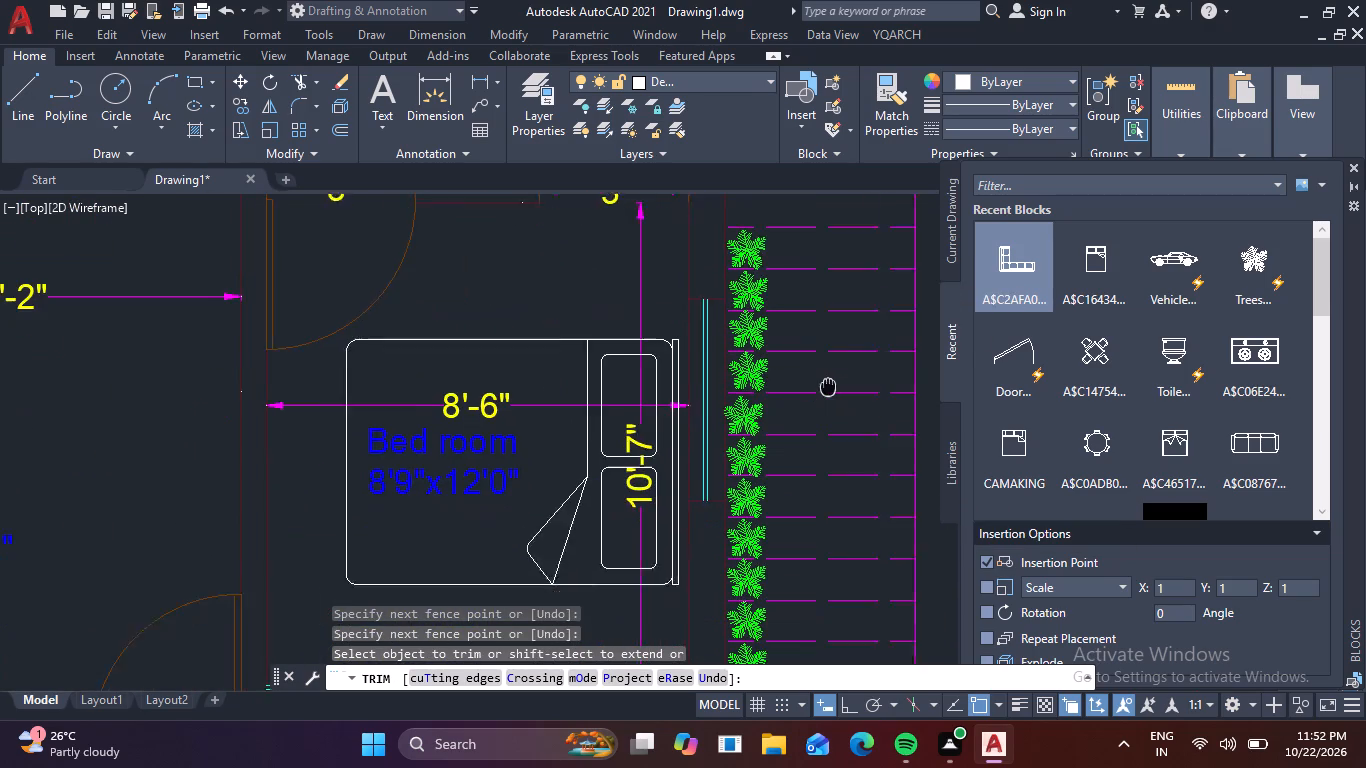
{"action": "middle_click_drag", "start_coordinate": [828, 385], "coordinate": [804, 270]}
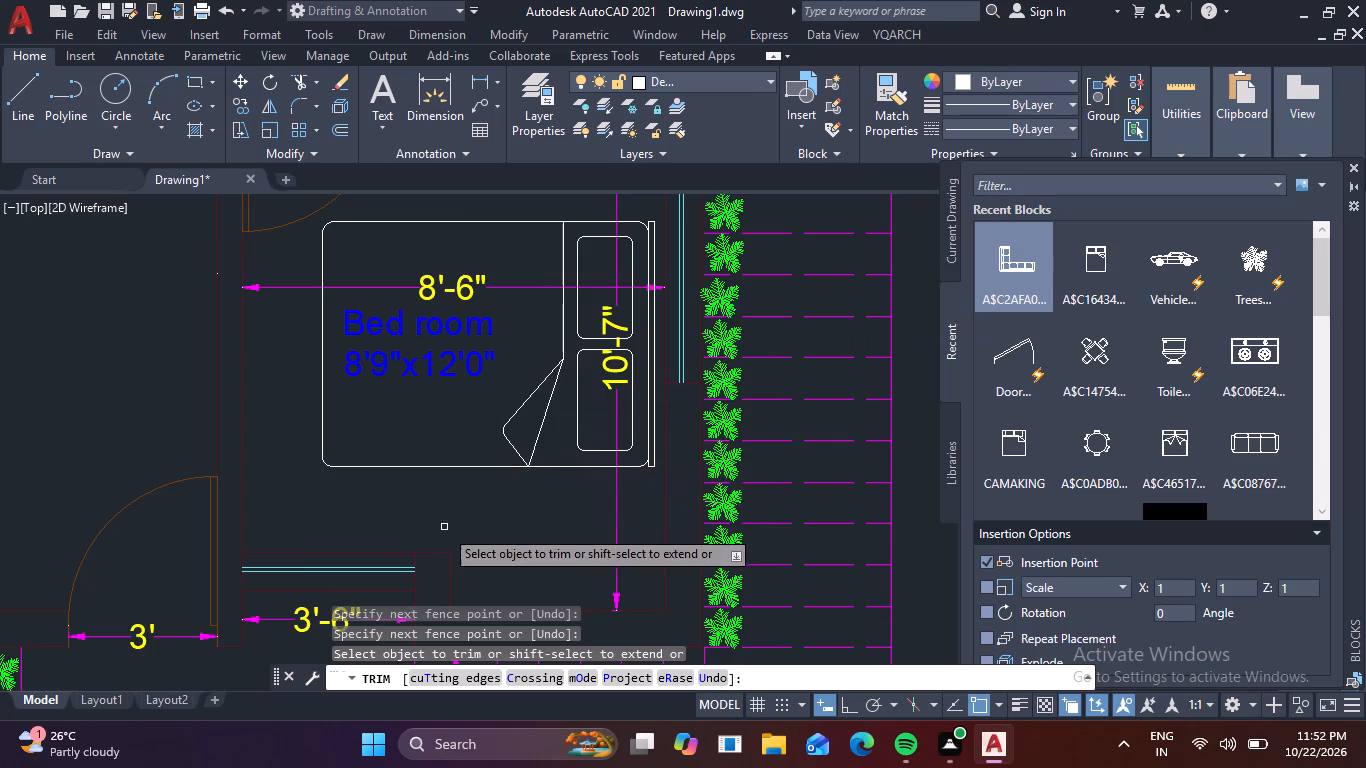
{"action": "middle_click_drag", "start_coordinate": [448, 529], "coordinate": [522, 373]}
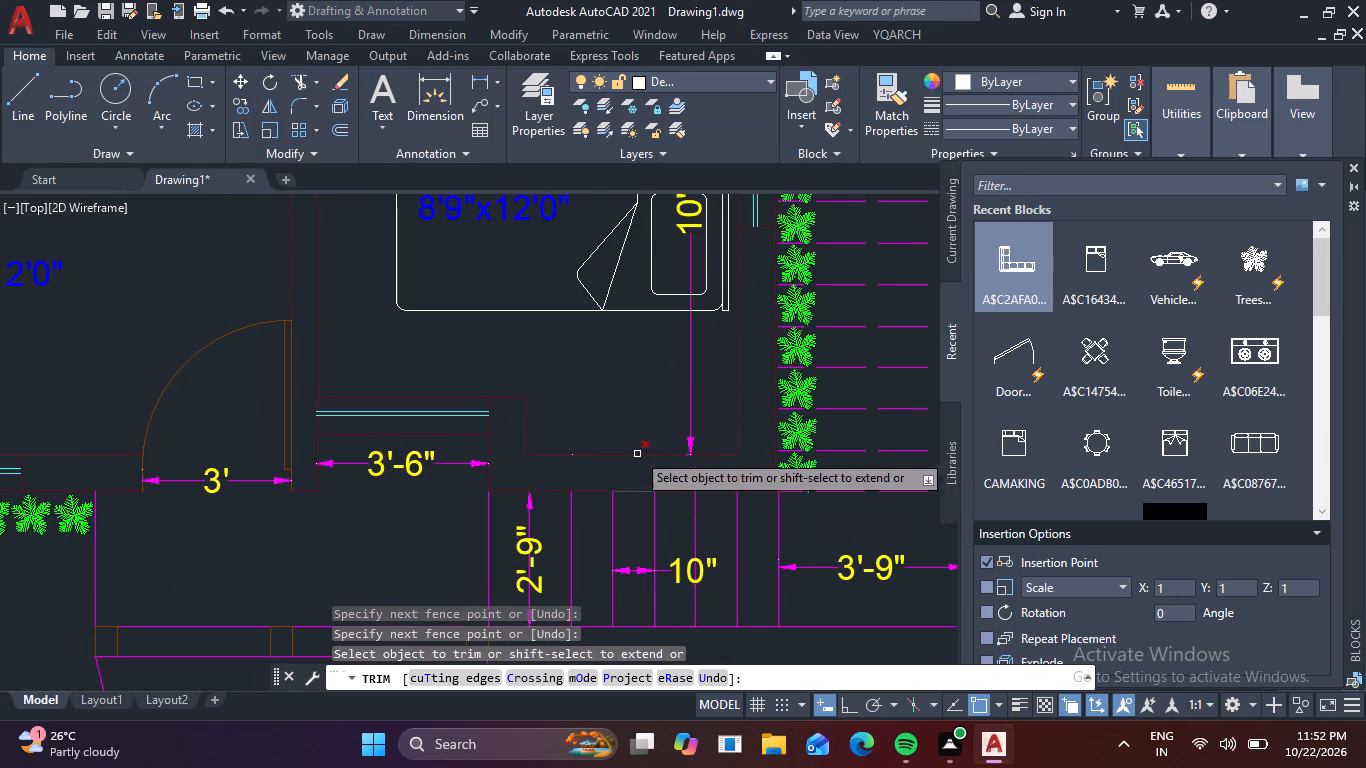
{"action": "middle_click_drag", "start_coordinate": [612, 383], "coordinate": [683, 481]}
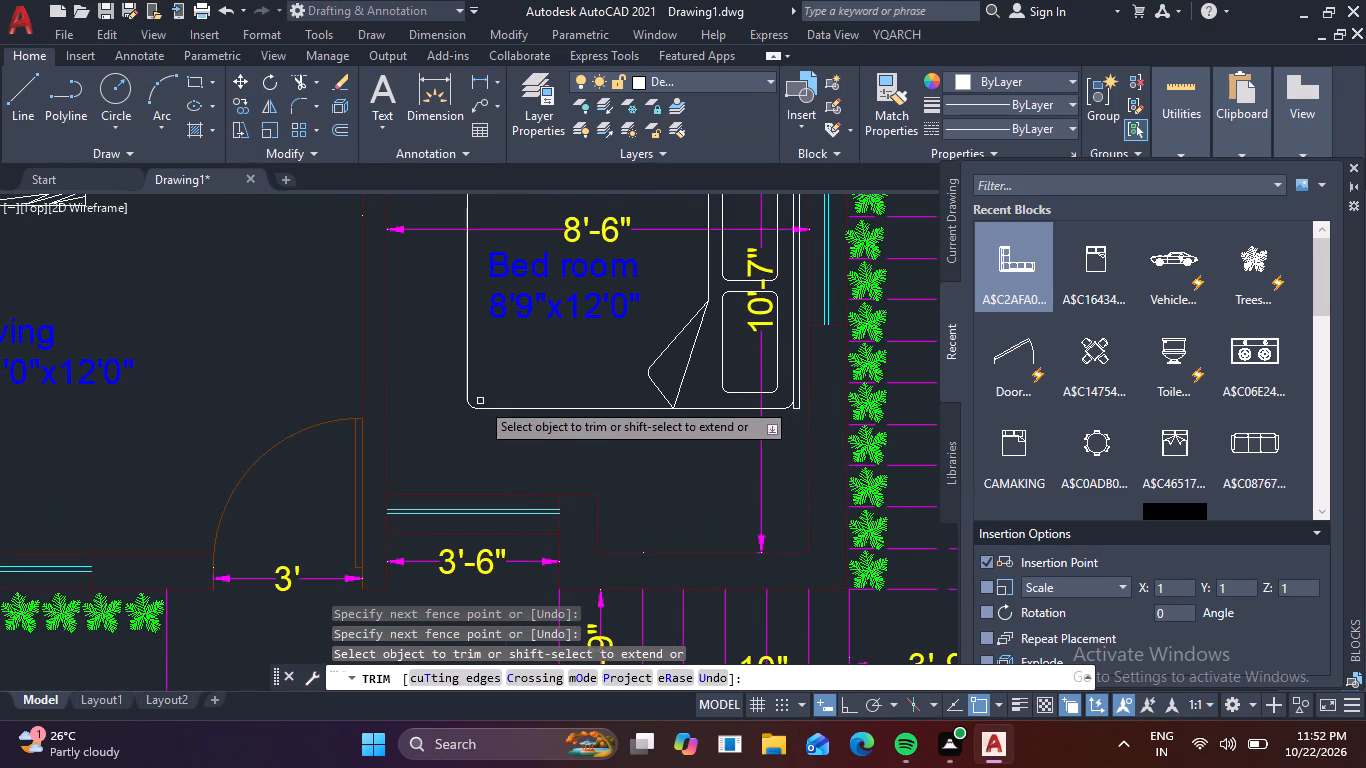
{"action": "middle_click_drag", "start_coordinate": [473, 405], "coordinate": [675, 664]}
{"action": "middle_click", "coordinate": [675, 664]}
{"action": "middle_click_drag", "start_coordinate": [667, 590], "coordinate": [857, 214]}
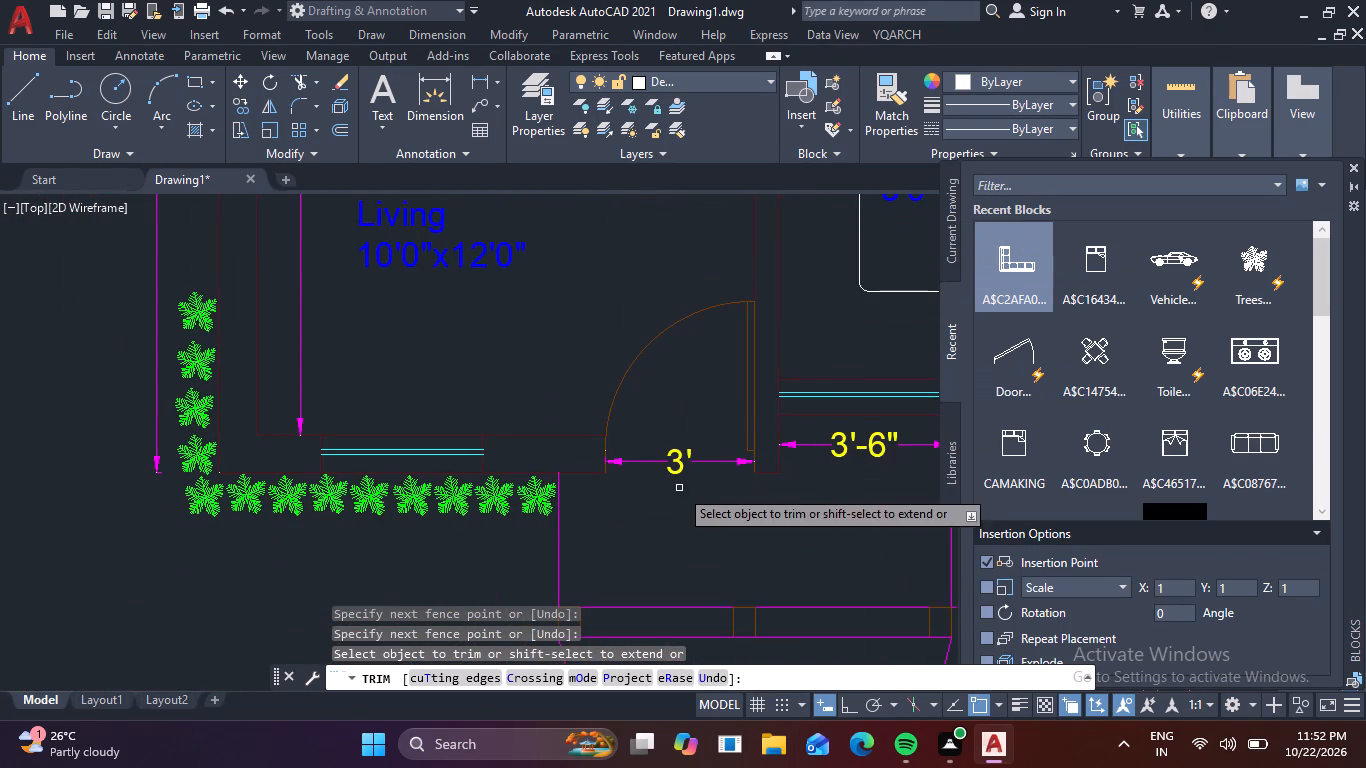
{"action": "middle_click_drag", "start_coordinate": [656, 497], "coordinate": [790, 544]}
{"action": "middle_click_drag", "start_coordinate": [676, 398], "coordinate": [743, 623]}
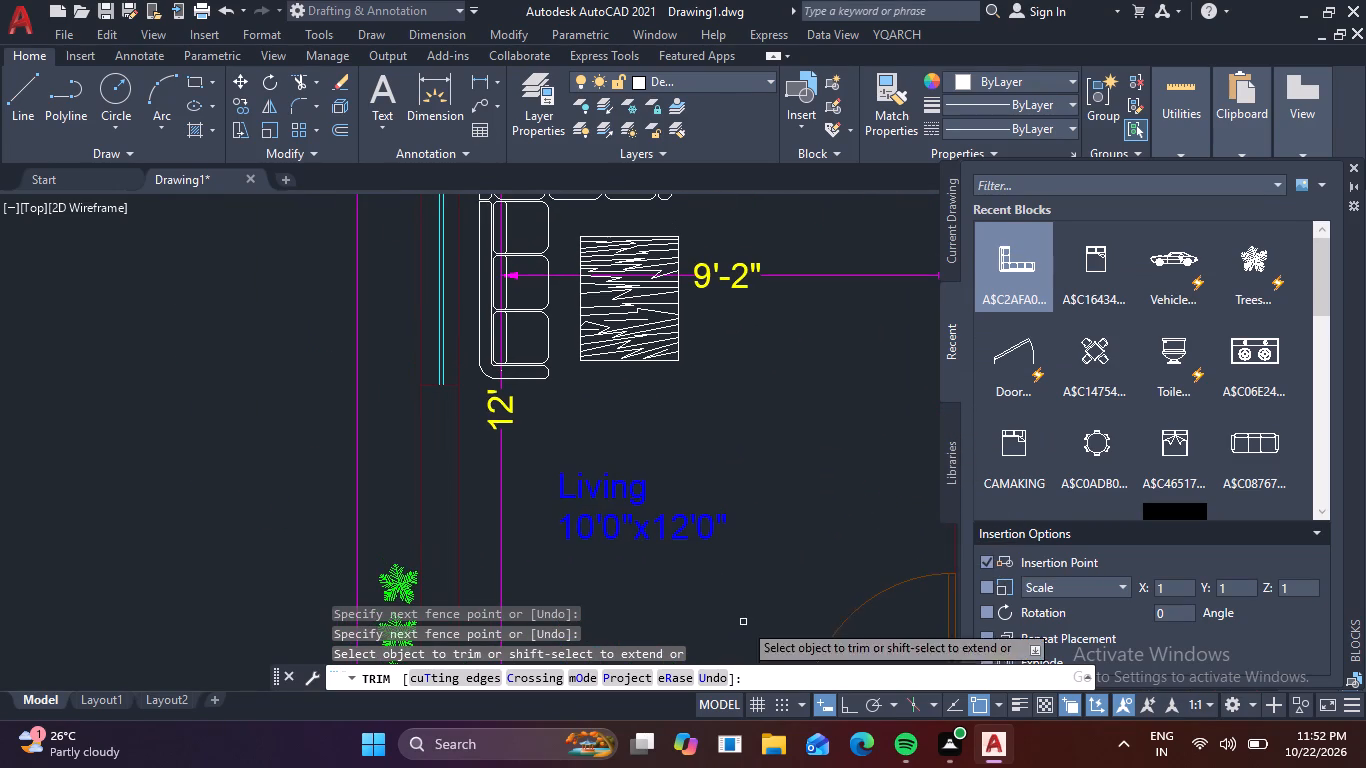
{"action": "middle_click_drag", "start_coordinate": [737, 448], "coordinate": [675, 660]}
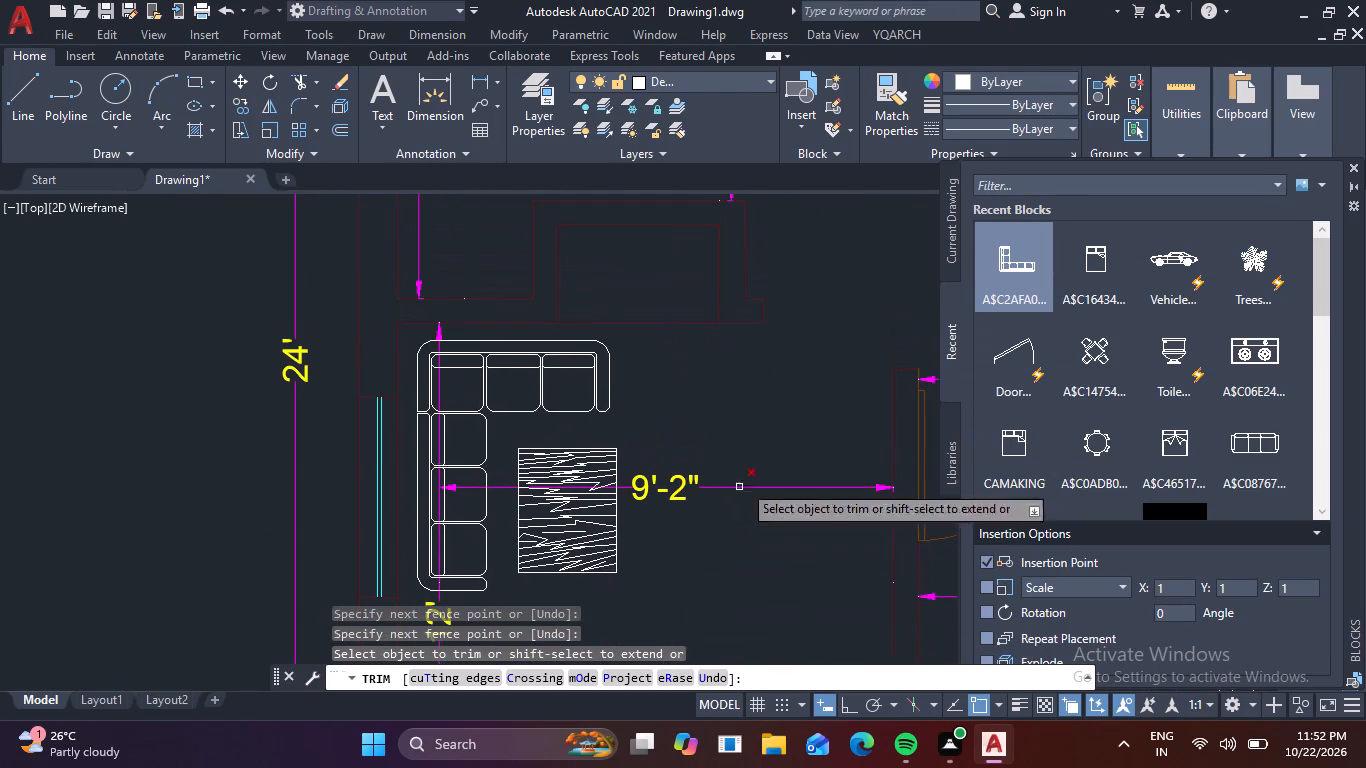
{"action": "middle_click_drag", "start_coordinate": [788, 424], "coordinate": [796, 486]}
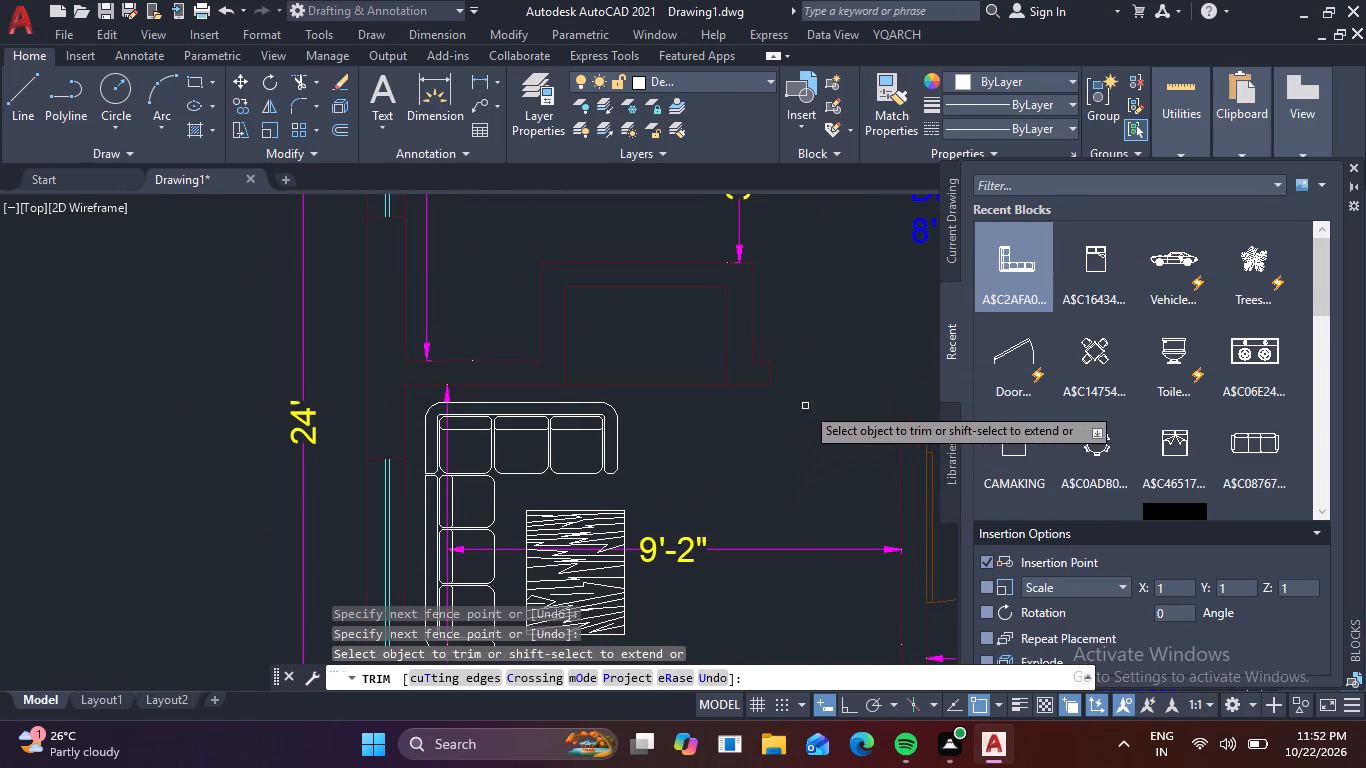
{"action": "middle_click_drag", "start_coordinate": [846, 392], "coordinate": [846, 574]}
{"action": "middle_click_drag", "start_coordinate": [635, 382], "coordinate": [692, 475]}
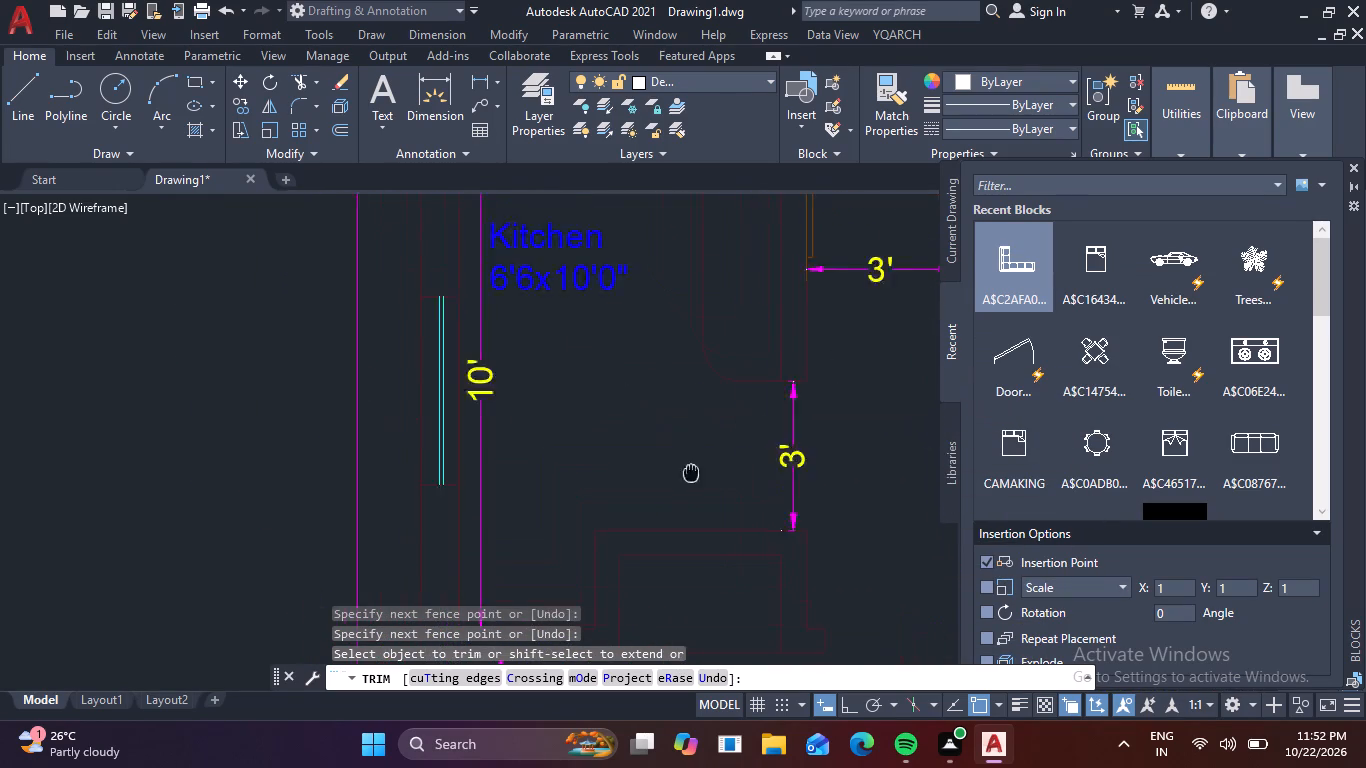
{"action": "middle_click_drag", "start_coordinate": [692, 475], "coordinate": [706, 583]}
{"action": "middle_click_drag", "start_coordinate": [678, 415], "coordinate": [680, 470]}
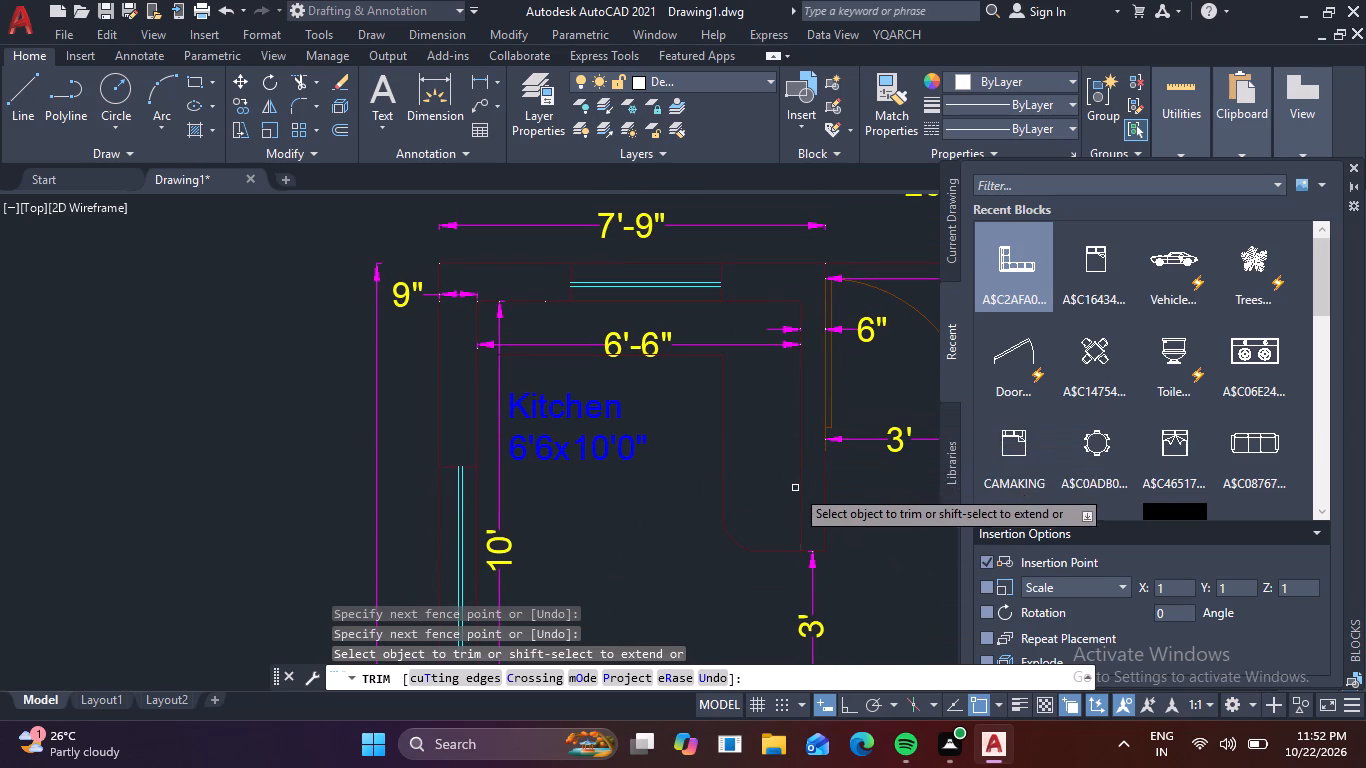
{"action": "middle_click_drag", "start_coordinate": [810, 361], "coordinate": [591, 437]}
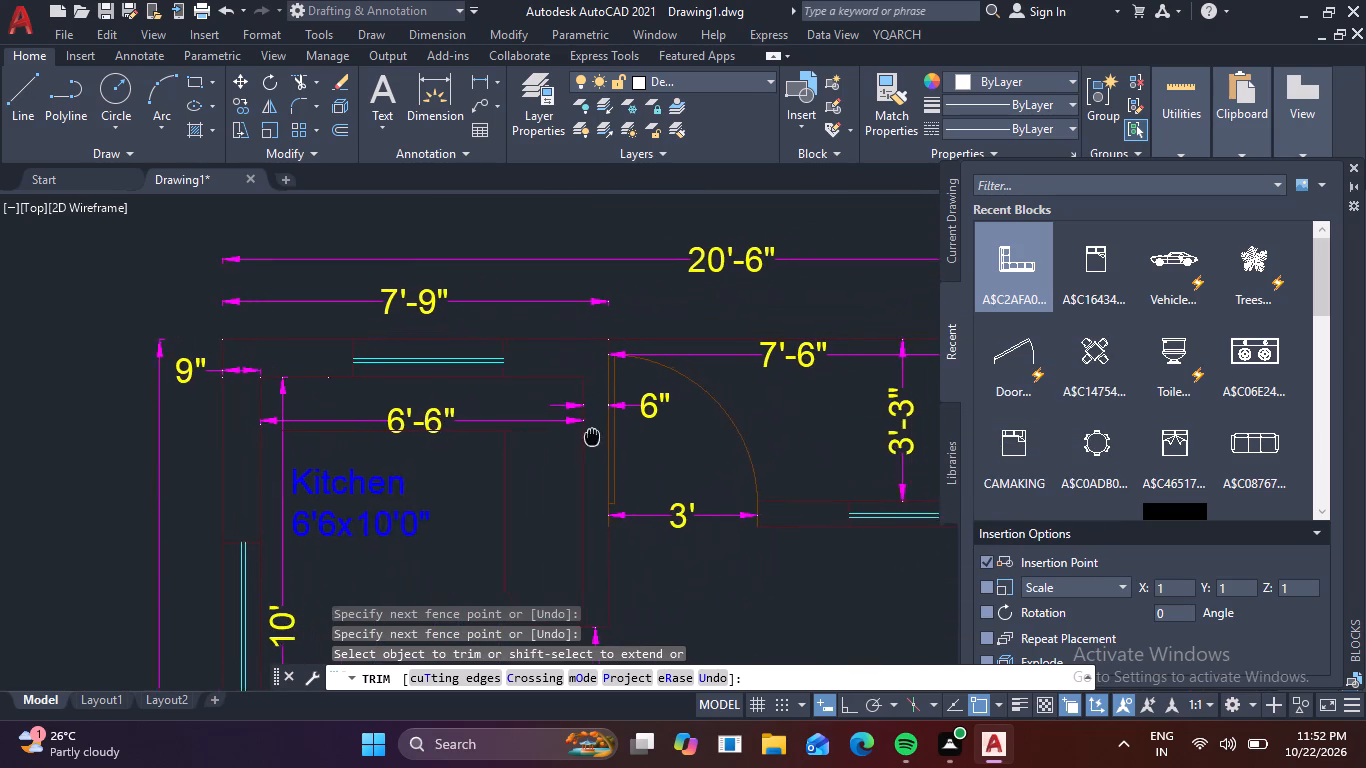
{"action": "middle_click_drag", "start_coordinate": [591, 437], "coordinate": [560, 431]}
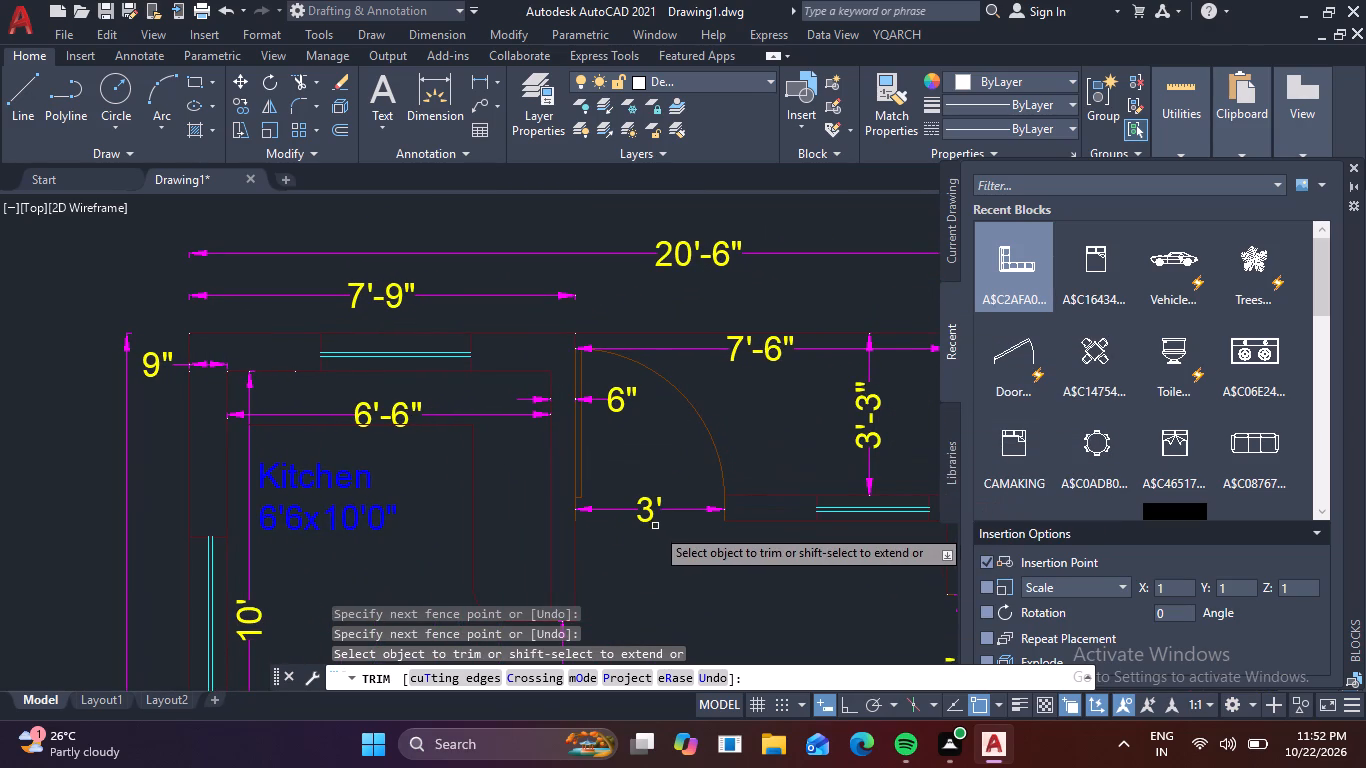
{"action": "scroll", "coordinate": [718, 553], "scroll_direction": "down", "scroll_amount": 1}
{"action": "middle_click_drag", "start_coordinate": [712, 553], "coordinate": [698, 393]}
{"action": "key", "text": "Escape"}
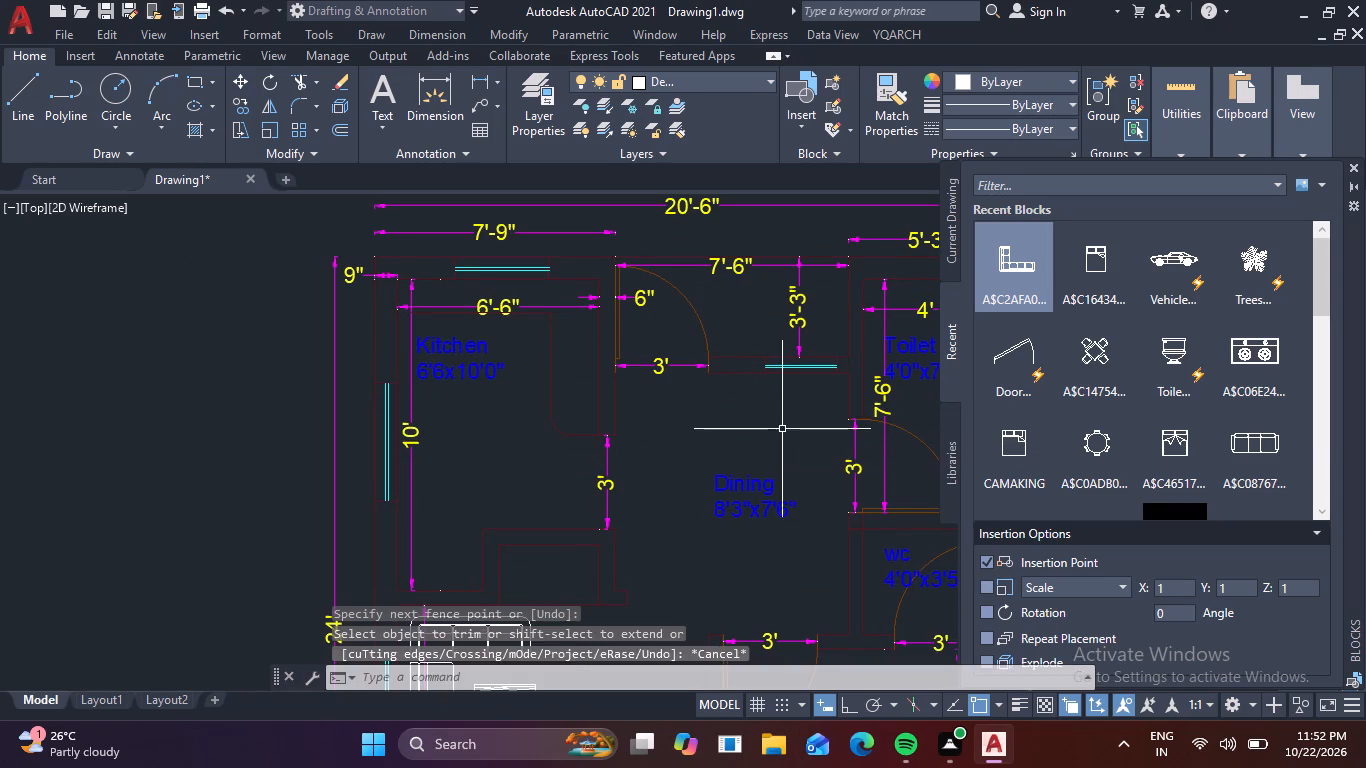
Insert the two-burner stove block from the recent blocks into the empty area left of the entrance path.
{"action": "scroll", "coordinate": [726, 373], "scroll_direction": "up", "scroll_amount": 2}
{"action": "scroll", "coordinate": [811, 438], "scroll_direction": "down", "scroll_amount": 1}
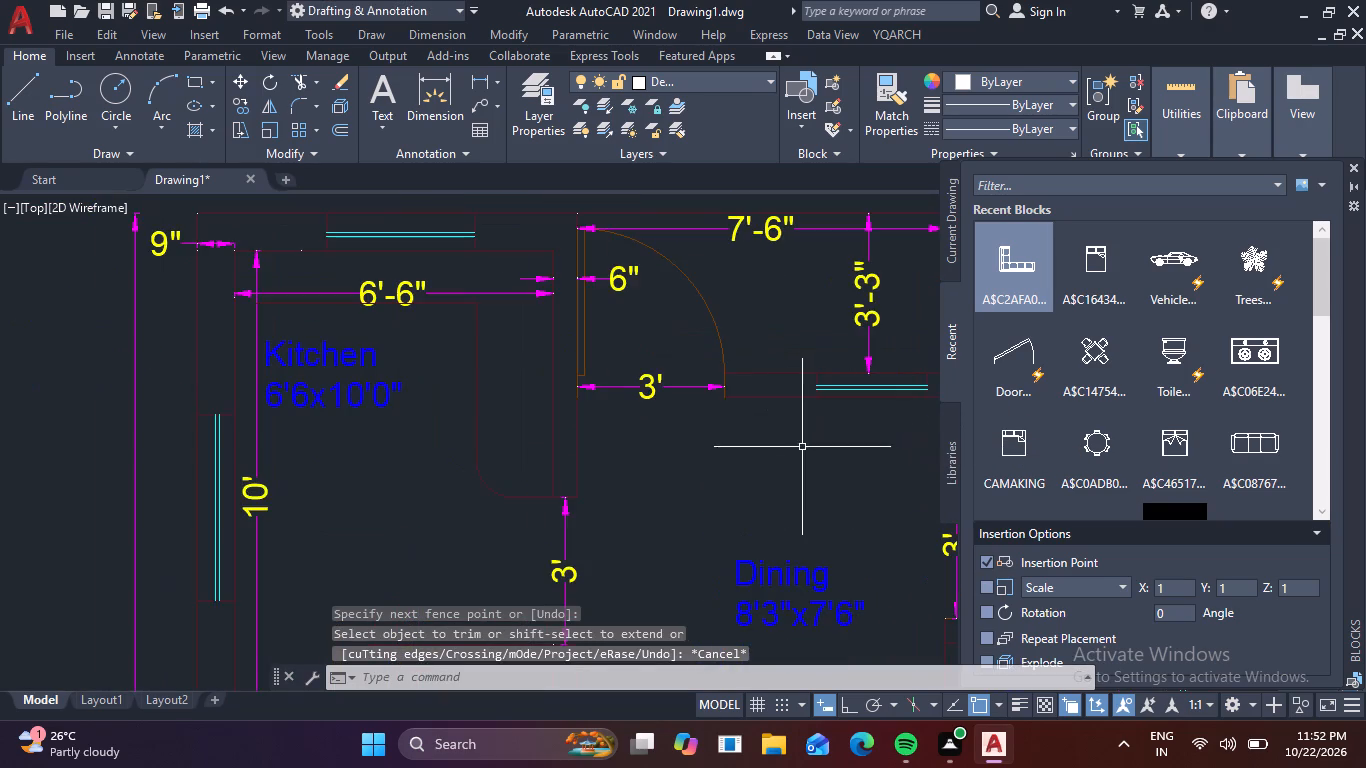
{"action": "middle_click_drag", "start_coordinate": [822, 469], "coordinate": [434, 540]}
{"action": "scroll", "coordinate": [547, 514], "scroll_direction": "down", "scroll_amount": 2}
{"action": "middle_click_drag", "start_coordinate": [697, 548], "coordinate": [778, 351]}
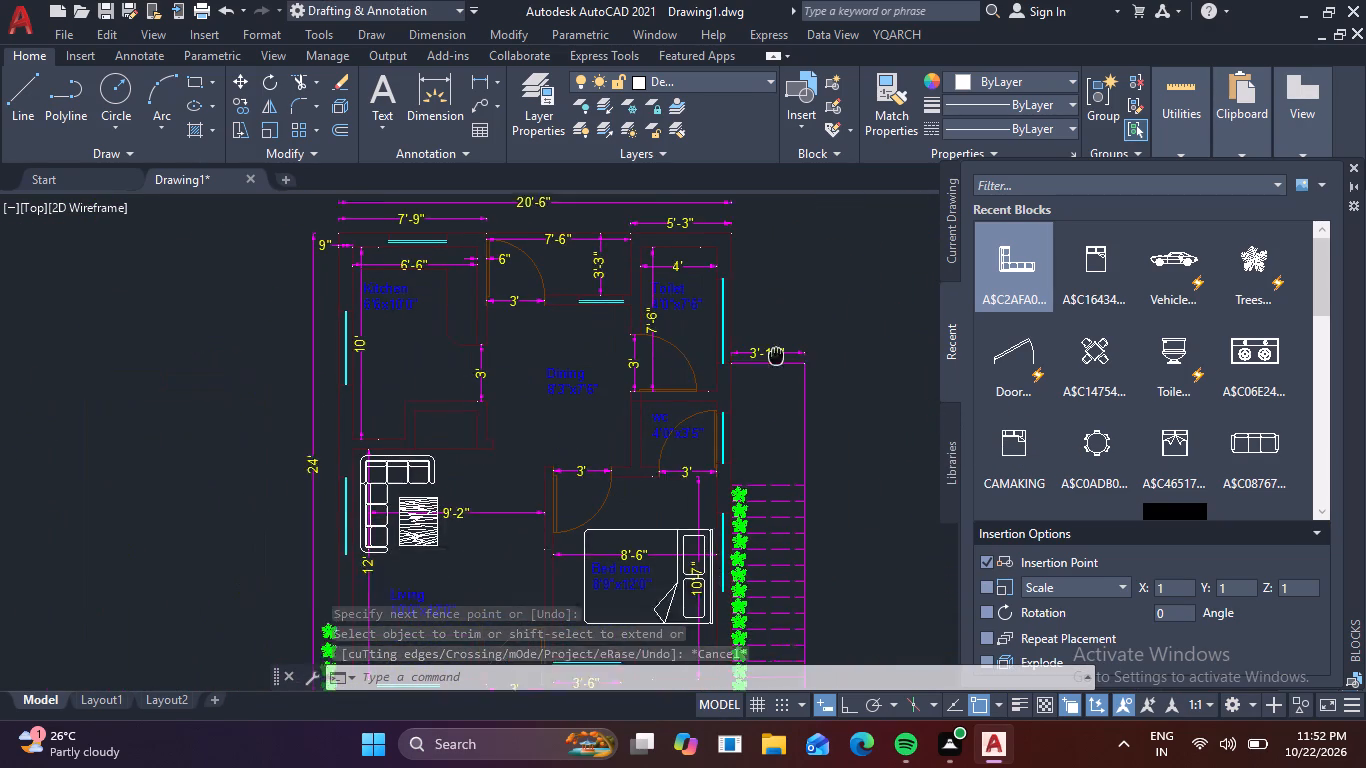
{"action": "middle_click_drag", "start_coordinate": [778, 351], "coordinate": [785, 344]}
{"action": "middle_click_drag", "start_coordinate": [778, 505], "coordinate": [892, 312]}
{"action": "scroll", "coordinate": [826, 409], "scroll_direction": "down", "scroll_amount": 1}
{"action": "middle_click_drag", "start_coordinate": [819, 485], "coordinate": [794, 463]}
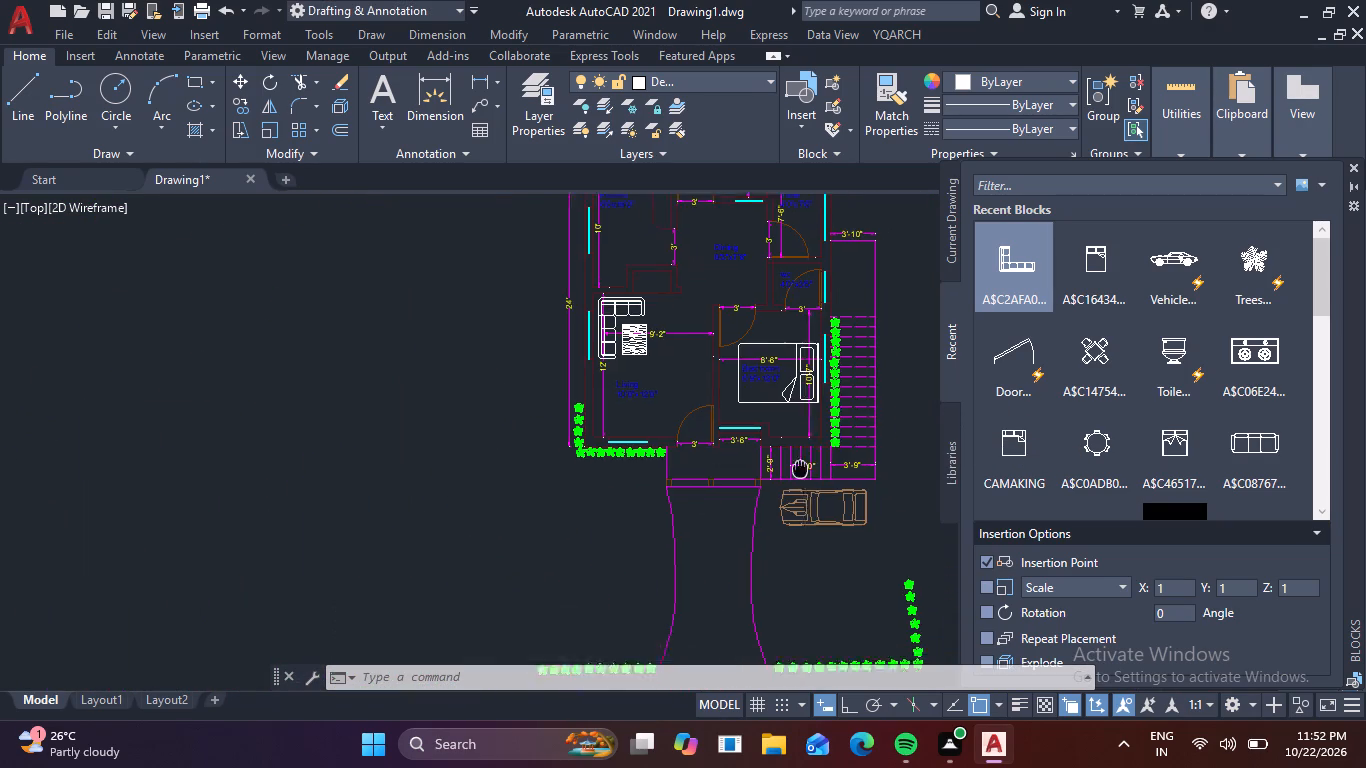
{"action": "middle_click_drag", "start_coordinate": [794, 463], "coordinate": [738, 344]}
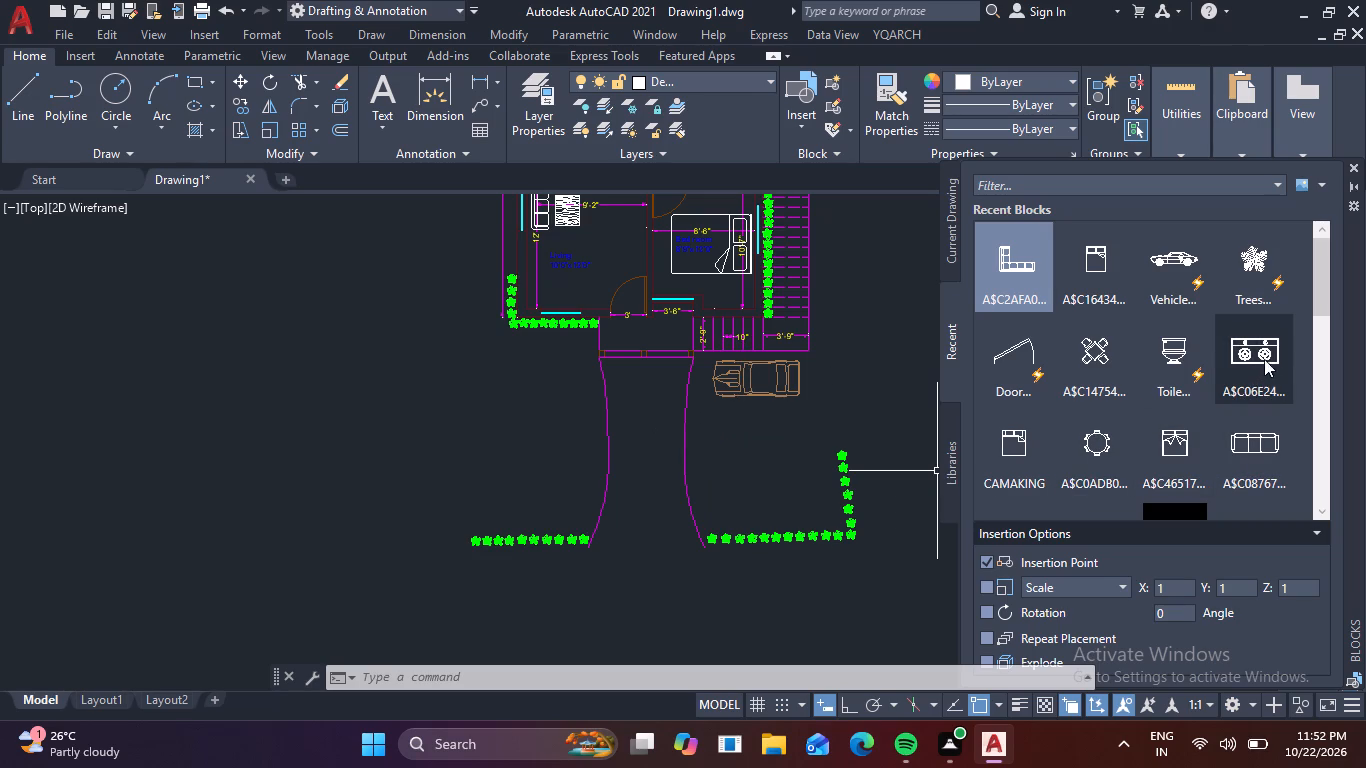
{"action": "left_click_drag", "start_coordinate": [1264, 352], "coordinate": [395, 428]}
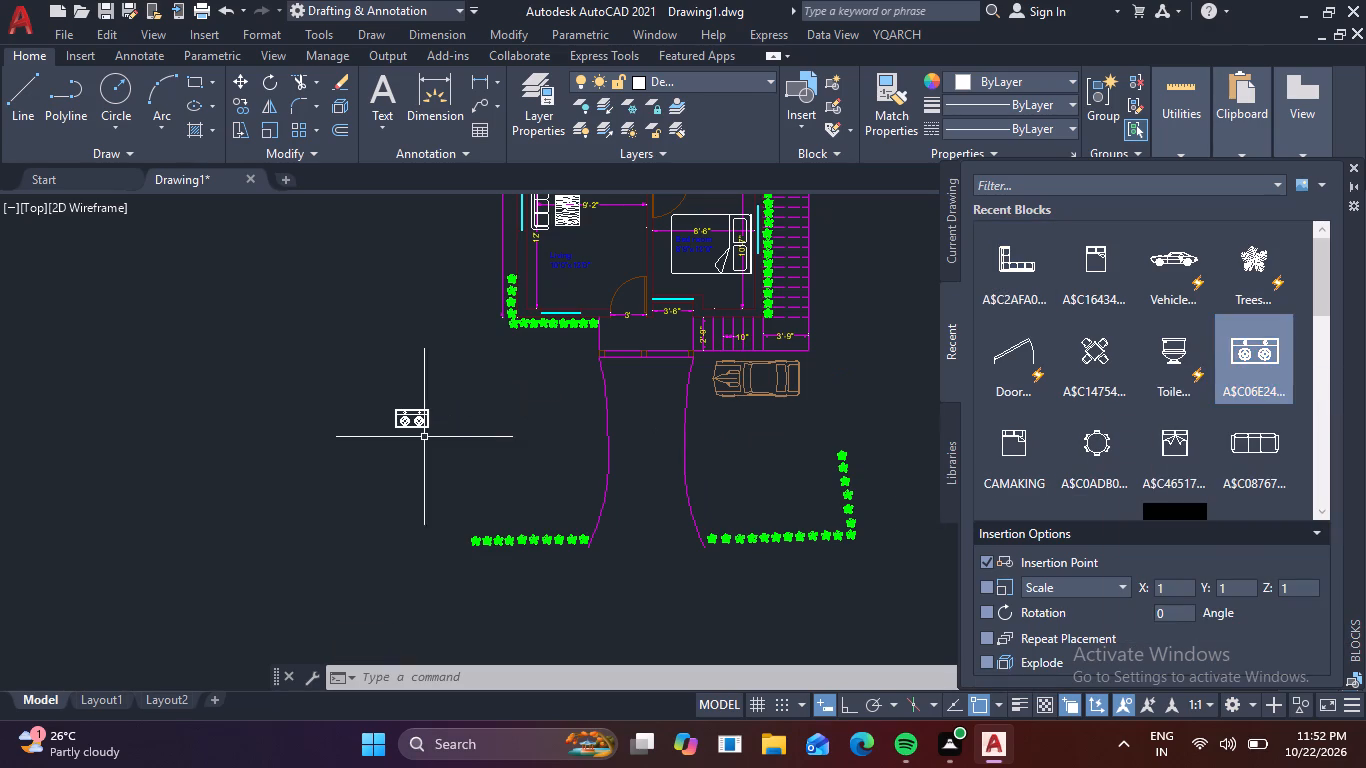
Rotate the inserted two-burner stove block by half a turn so its knobs face down, away from the house.
{"action": "scroll", "coordinate": [490, 424], "scroll_direction": "up", "scroll_amount": 1}
{"action": "middle_click_drag", "start_coordinate": [495, 424], "coordinate": [621, 499]}
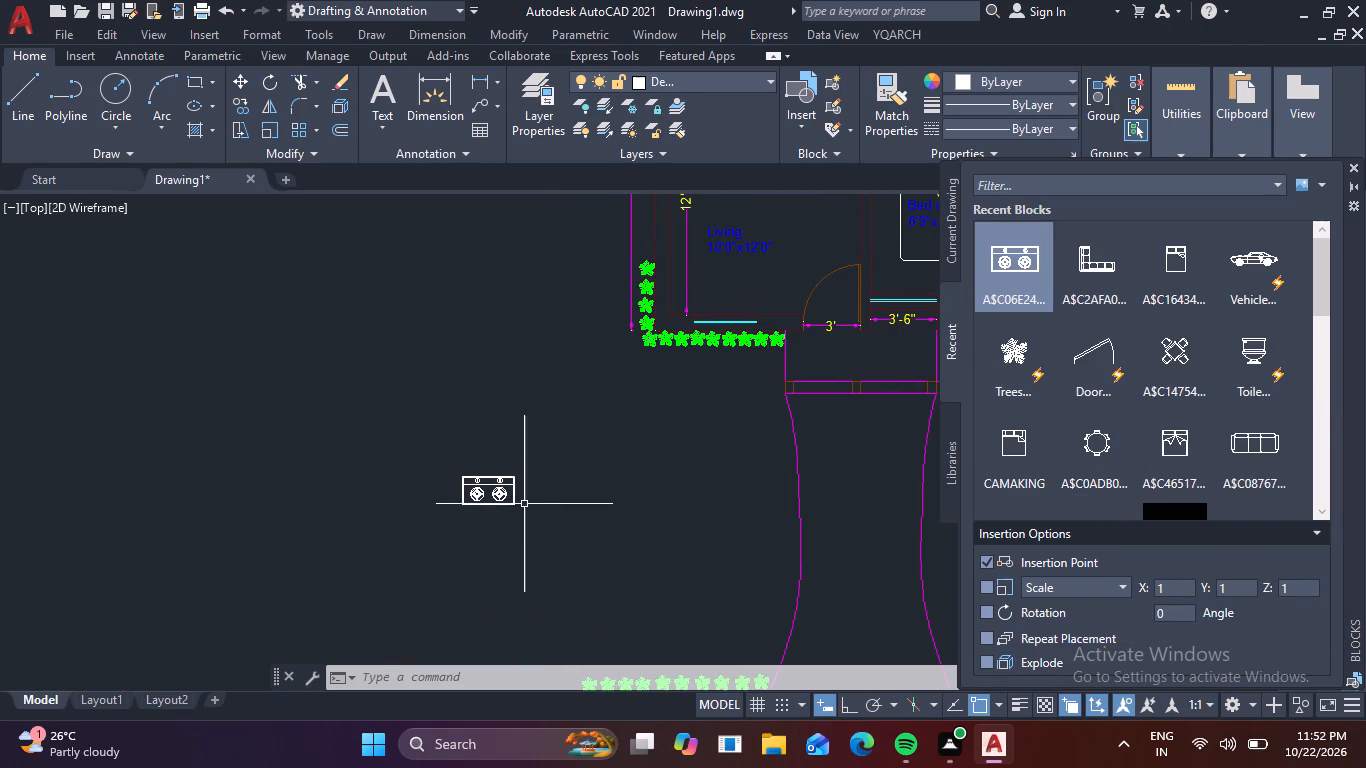
{"action": "scroll", "coordinate": [713, 467], "scroll_direction": "down", "scroll_amount": 1}
{"action": "middle_click_drag", "start_coordinate": [714, 478], "coordinate": [709, 673]}
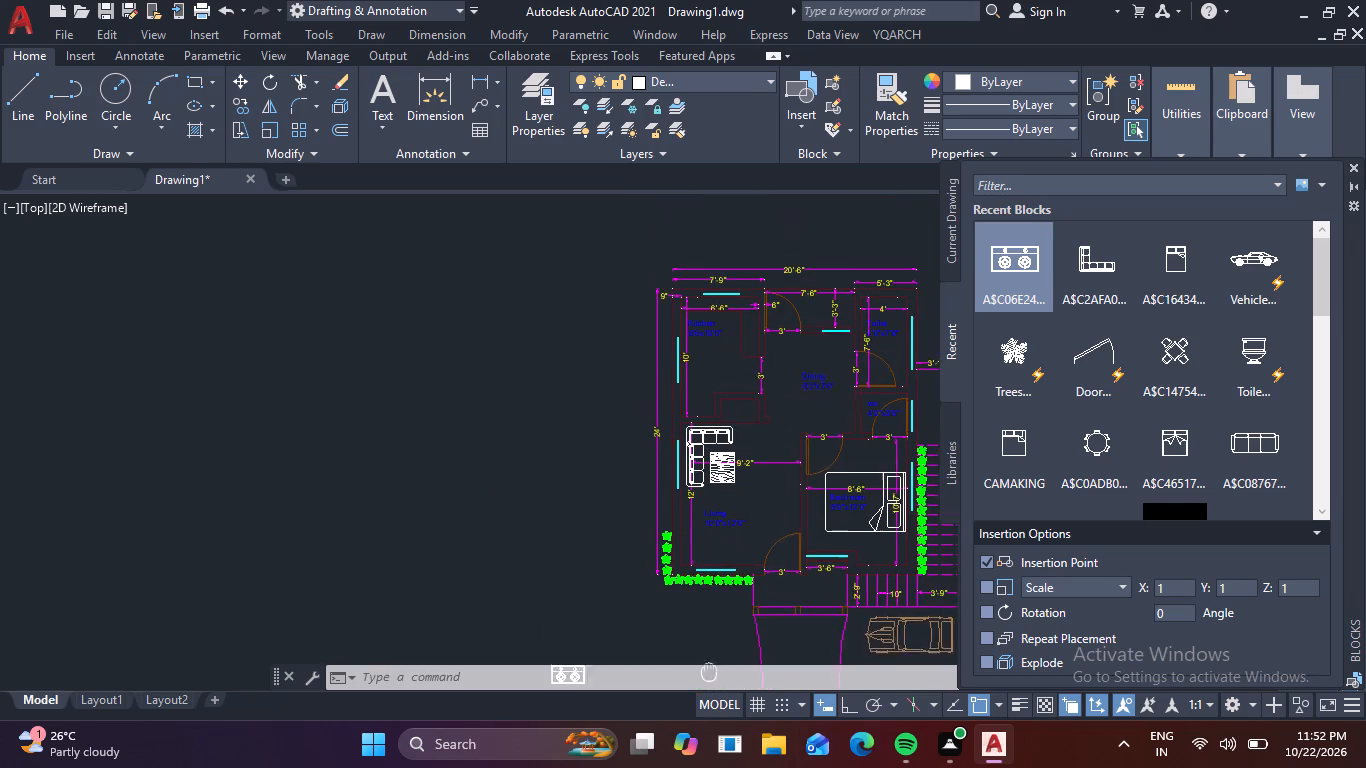
{"action": "middle_click_drag", "start_coordinate": [709, 673], "coordinate": [700, 718]}
{"action": "scroll", "coordinate": [733, 386], "scroll_direction": "up", "scroll_amount": 2}
{"action": "scroll", "coordinate": [723, 383], "scroll_direction": "down", "scroll_amount": 2}
{"action": "middle_click_drag", "start_coordinate": [704, 502], "coordinate": [636, 399]}
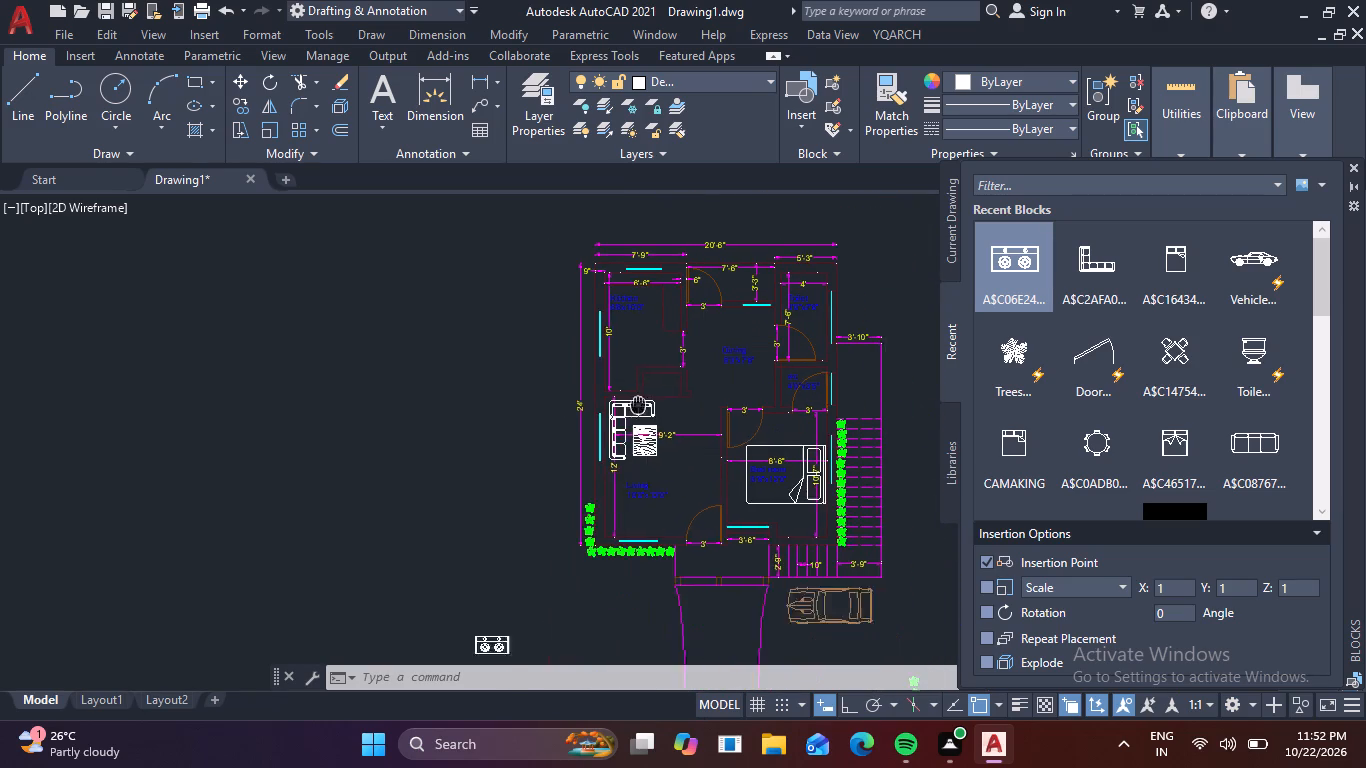
{"action": "middle_click_drag", "start_coordinate": [636, 399], "coordinate": [623, 365]}
{"action": "left_click", "coordinate": [524, 594]}
{"action": "left_click", "coordinate": [427, 567]}
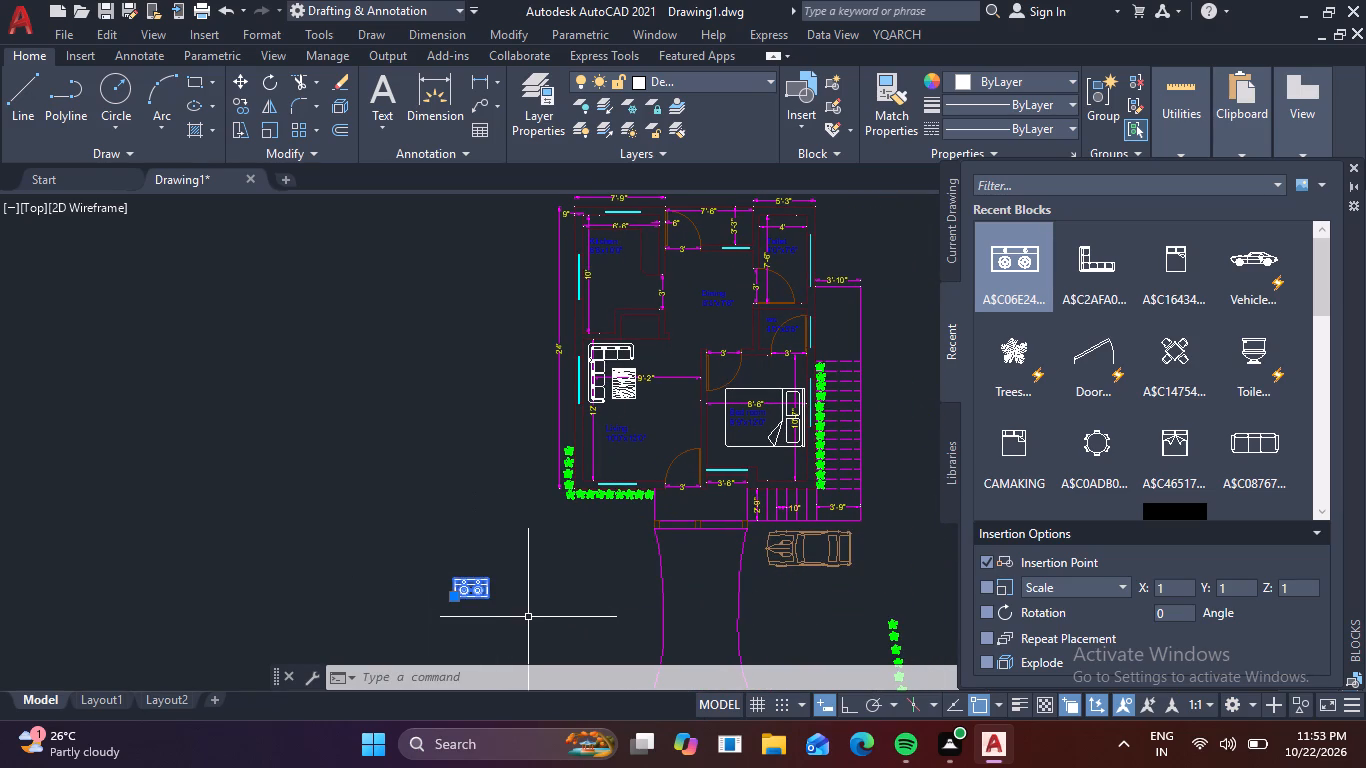
{"action": "key", "text": "r"}
{"action": "type", "text": "o"}
{"action": "key", "text": "space"}
{"action": "scroll", "coordinate": [486, 568], "scroll_direction": "up", "scroll_amount": 1}
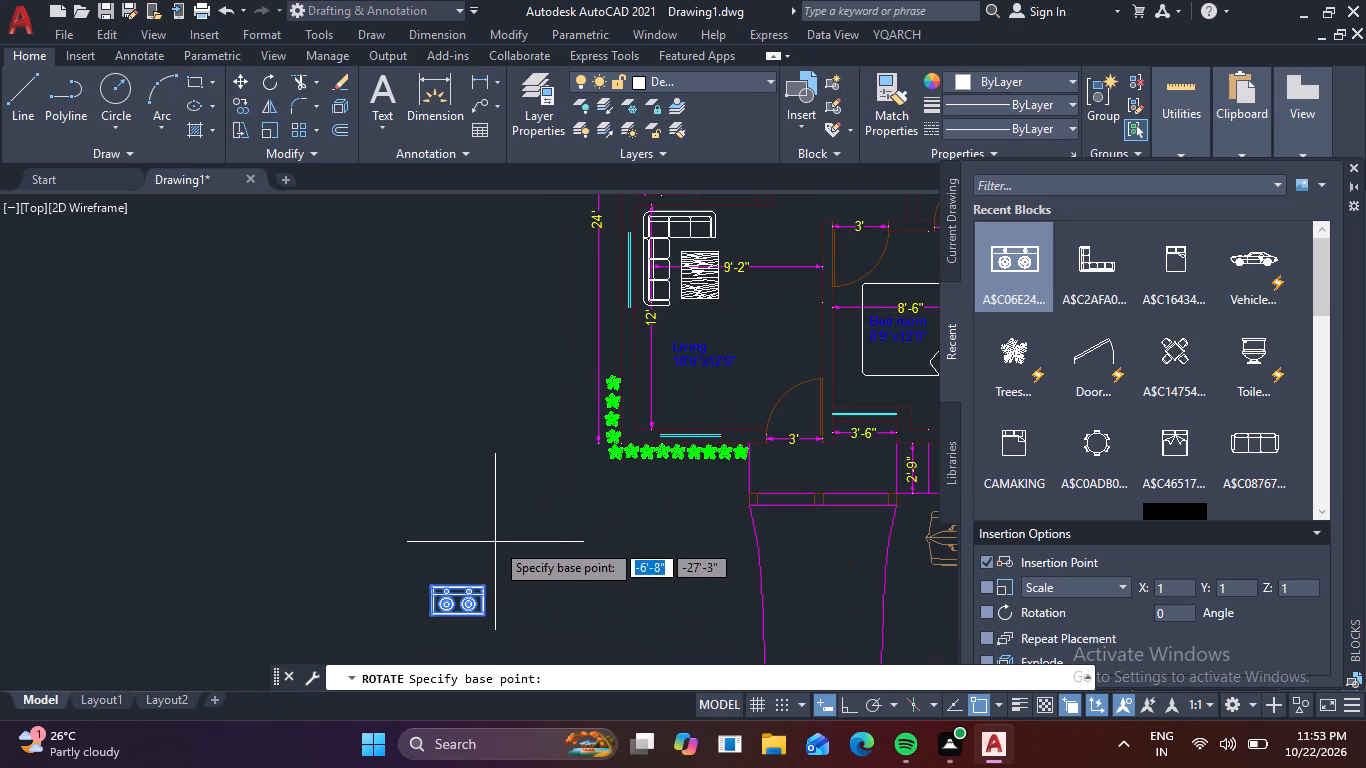
{"action": "middle_click_drag", "start_coordinate": [506, 601], "coordinate": [600, 407]}
{"action": "left_click", "coordinate": [563, 423]}
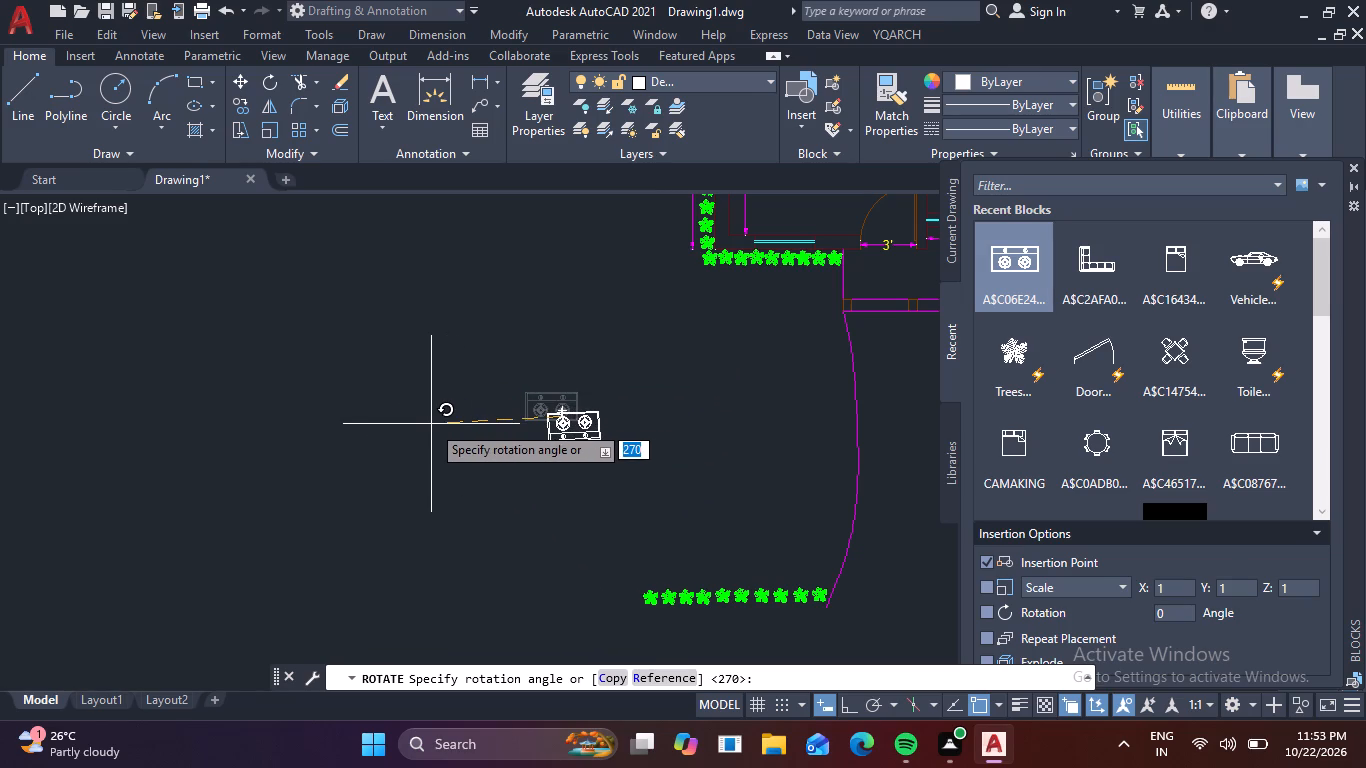
{"action": "key", "text": "F8"}
{"action": "left_click", "coordinate": [371, 434]}
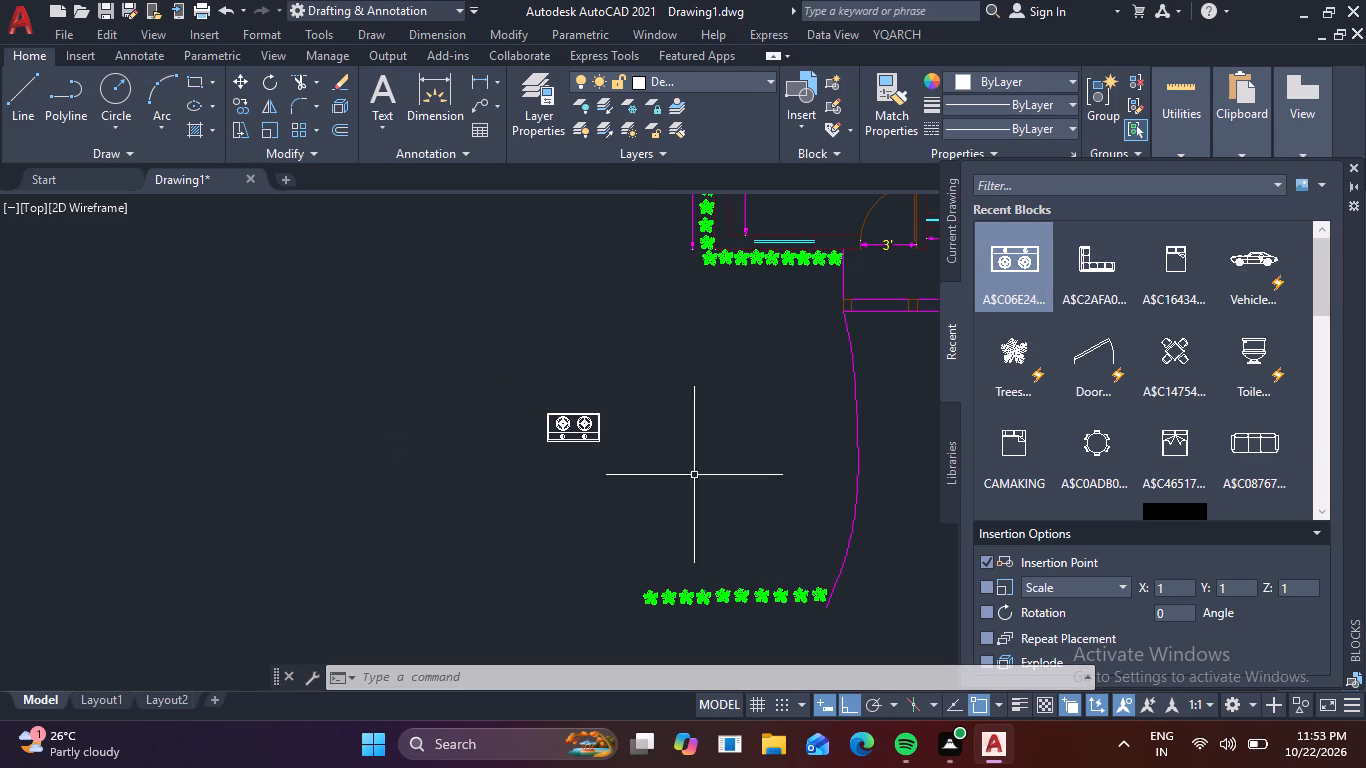
Copy the stove block by its top edge midpoint to the empty space outside the kitchen's left wall.
{"action": "left_click_drag", "start_coordinate": [671, 486], "coordinate": [649, 473]}
{"action": "left_click", "coordinate": [468, 378]}
{"action": "type", "text": "co"}
{"action": "key", "text": "space"}
{"action": "scroll", "coordinate": [548, 412], "scroll_direction": "up", "scroll_amount": 4}
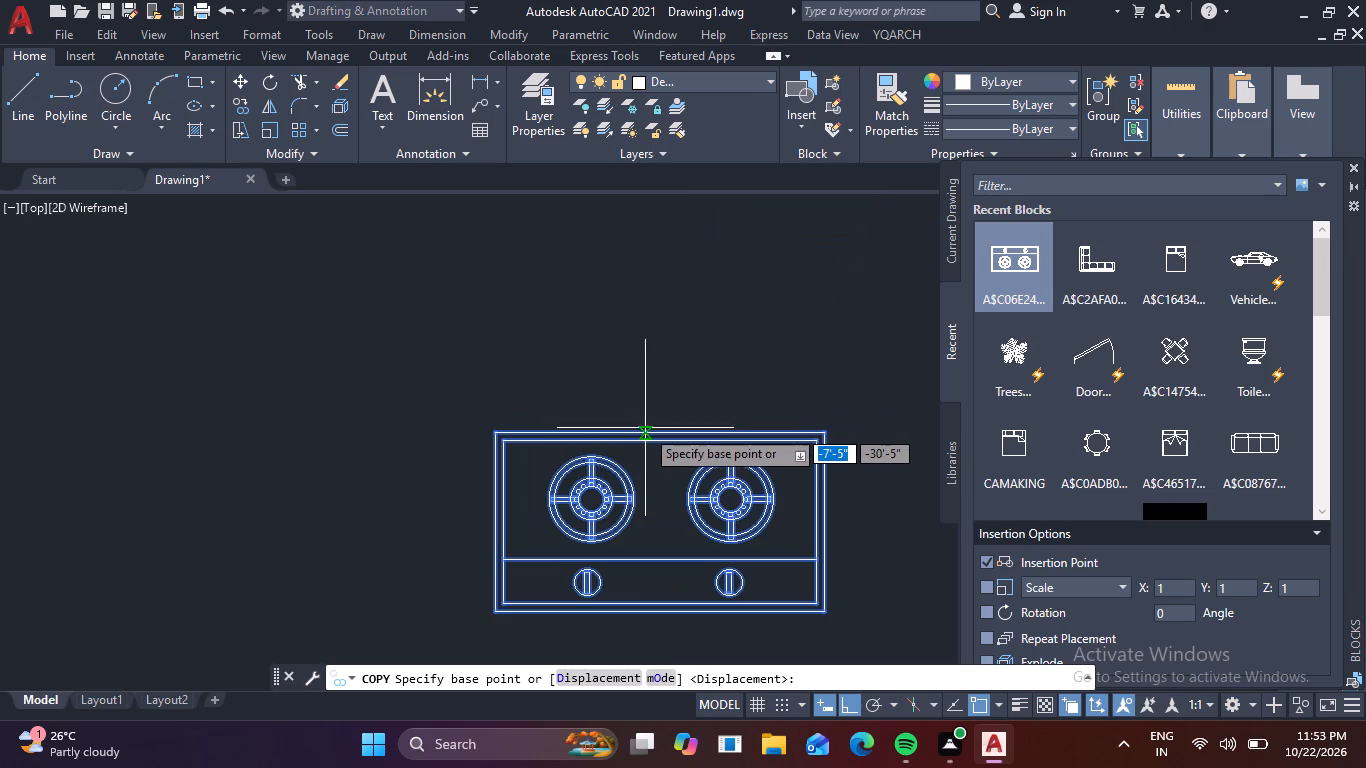
{"action": "left_click", "coordinate": [659, 430]}
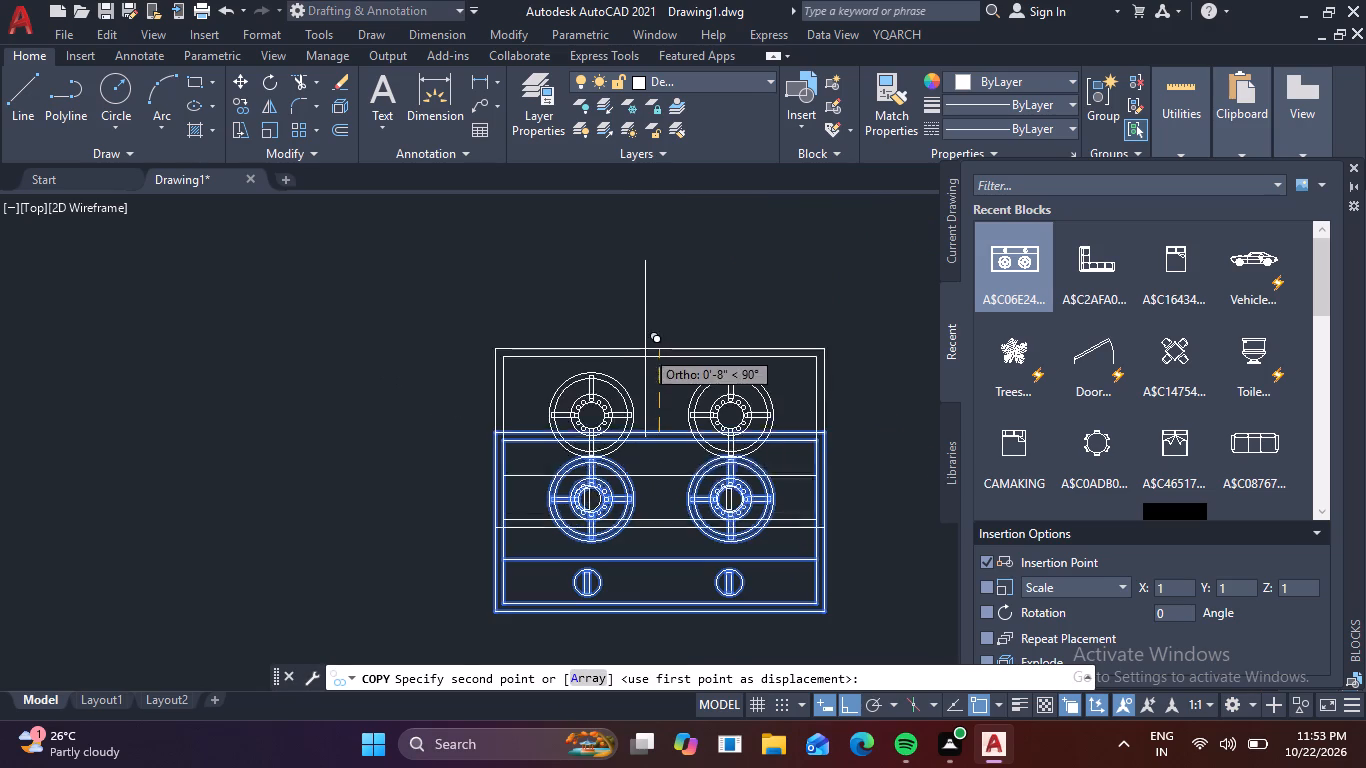
{"action": "scroll", "coordinate": [648, 332], "scroll_direction": "down", "scroll_amount": 2}
{"action": "middle_click_drag", "start_coordinate": [652, 331], "coordinate": [521, 455]}
{"action": "key", "text": "F8"}
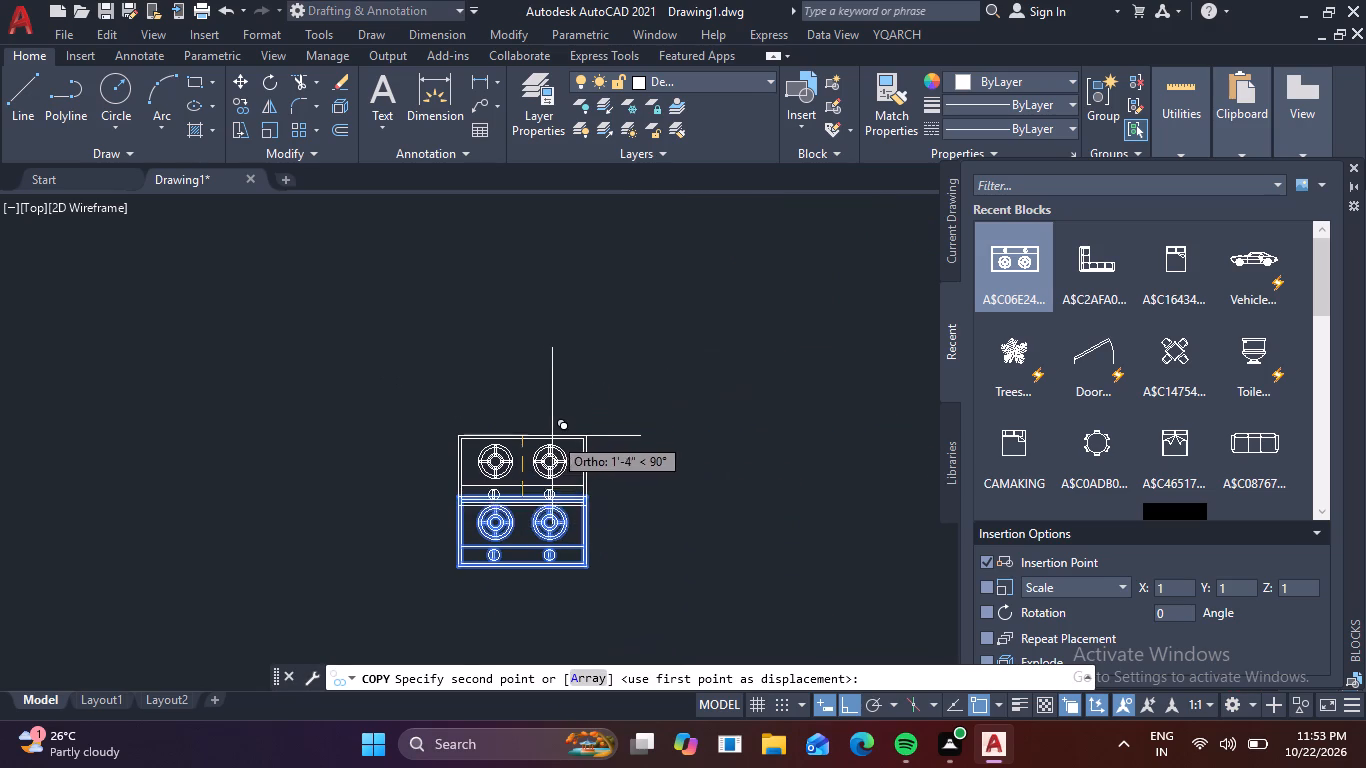
{"action": "scroll", "coordinate": [601, 401], "scroll_direction": "down", "scroll_amount": 1}
{"action": "middle_click_drag", "start_coordinate": [594, 431], "coordinate": [518, 545]}
{"action": "middle_click_drag", "start_coordinate": [616, 407], "coordinate": [546, 670]}
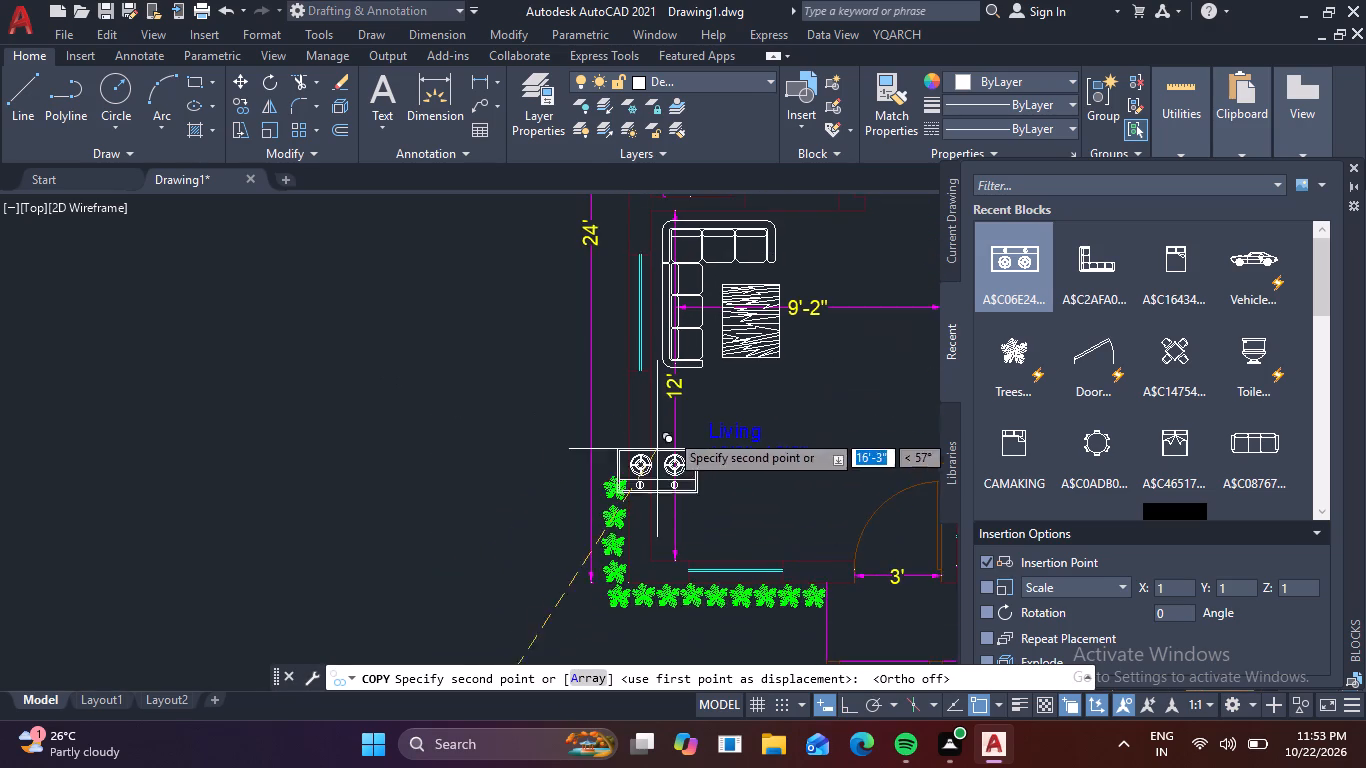
{"action": "middle_click_drag", "start_coordinate": [680, 424], "coordinate": [601, 654]}
{"action": "middle_click_drag", "start_coordinate": [668, 472], "coordinate": [588, 699]}
{"action": "middle_click_drag", "start_coordinate": [588, 475], "coordinate": [576, 644]}
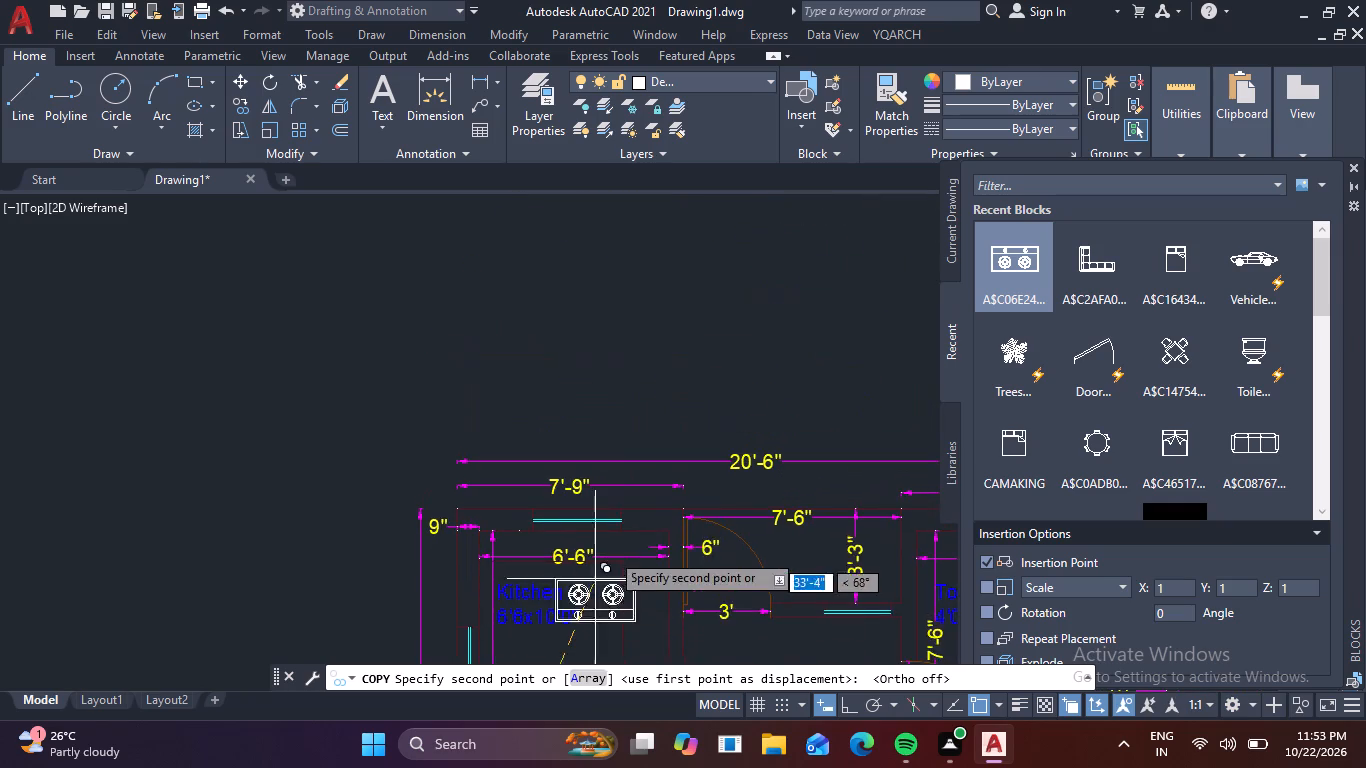
{"action": "scroll", "coordinate": [628, 518], "scroll_direction": "up", "scroll_amount": 3}
{"action": "scroll", "coordinate": [801, 621], "scroll_direction": "down", "scroll_amount": 1}
{"action": "middle_click_drag", "start_coordinate": [801, 625], "coordinate": [739, 415]}
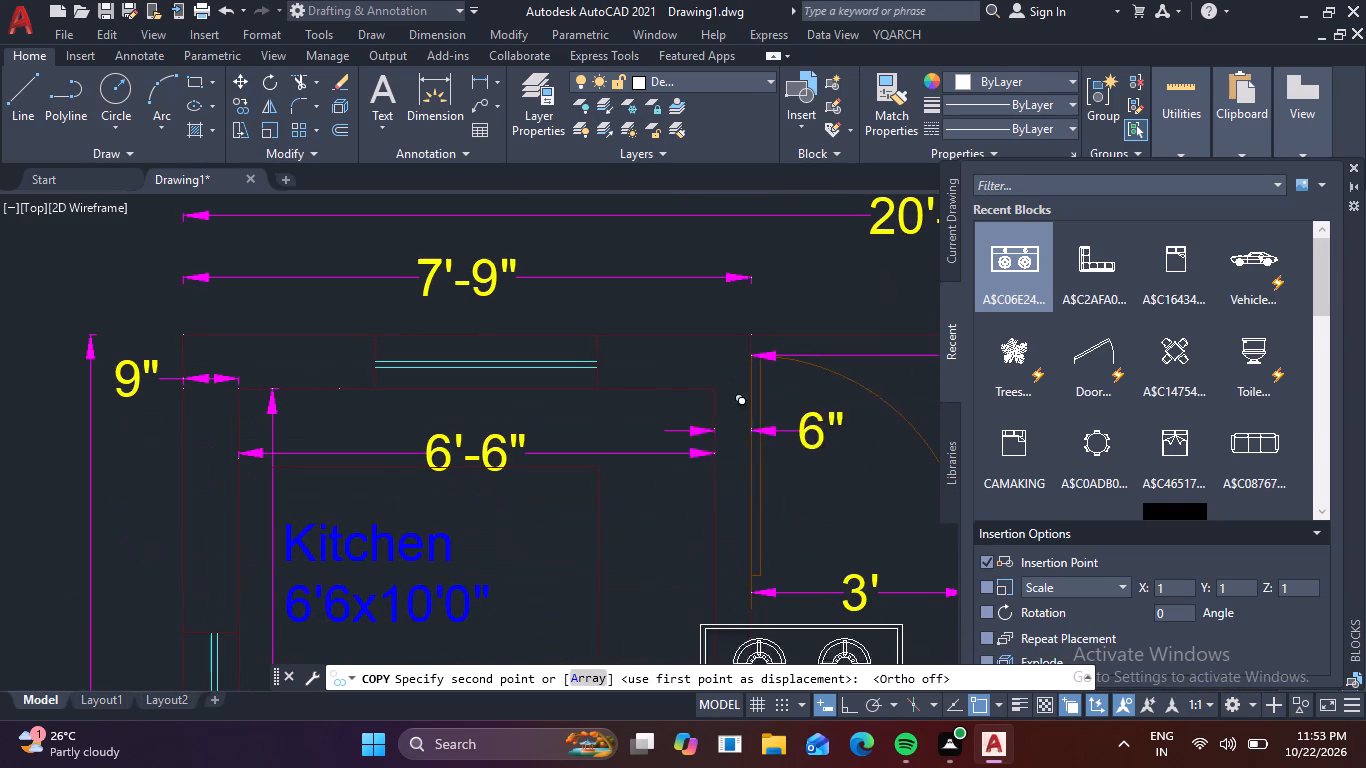
{"action": "scroll", "coordinate": [603, 401], "scroll_direction": "down", "scroll_amount": 1}
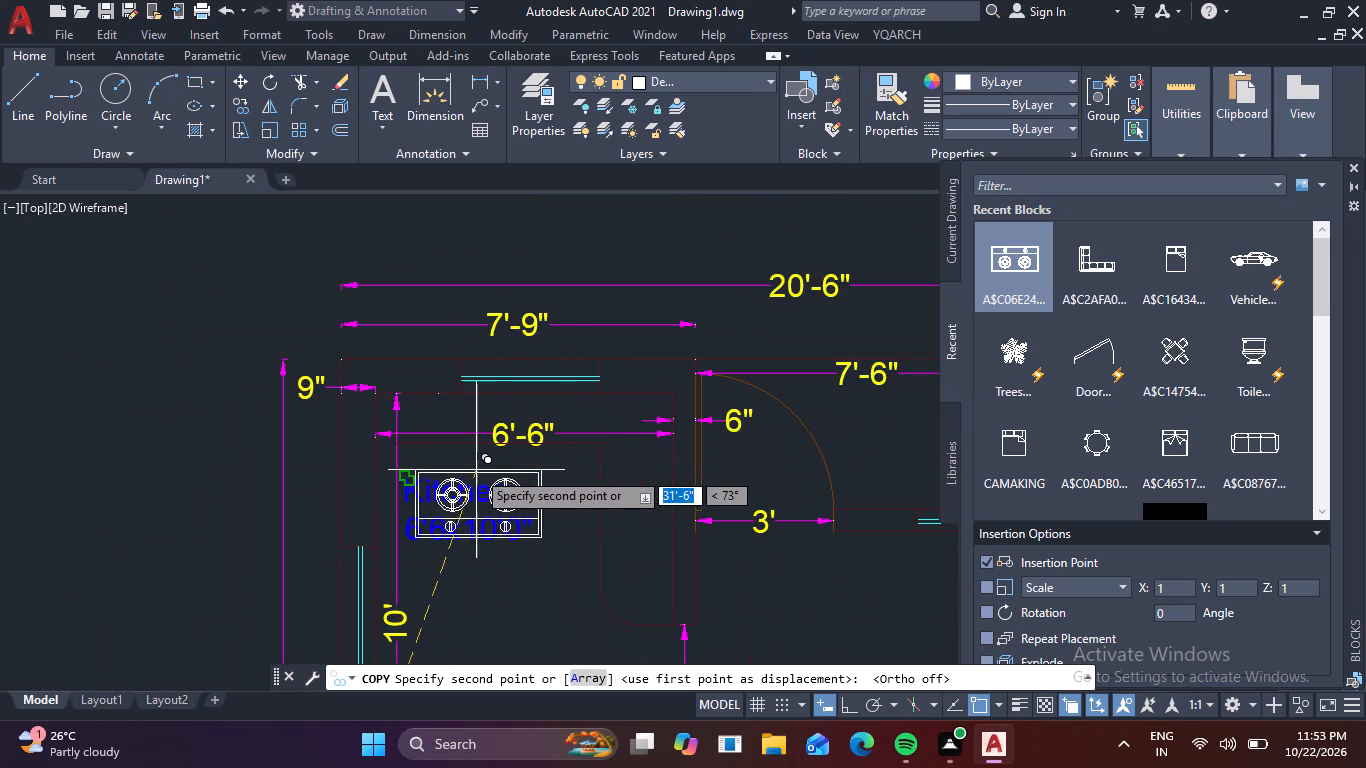
{"action": "middle_click_drag", "start_coordinate": [432, 469], "coordinate": [705, 401]}
{"action": "left_click", "coordinate": [378, 439]}
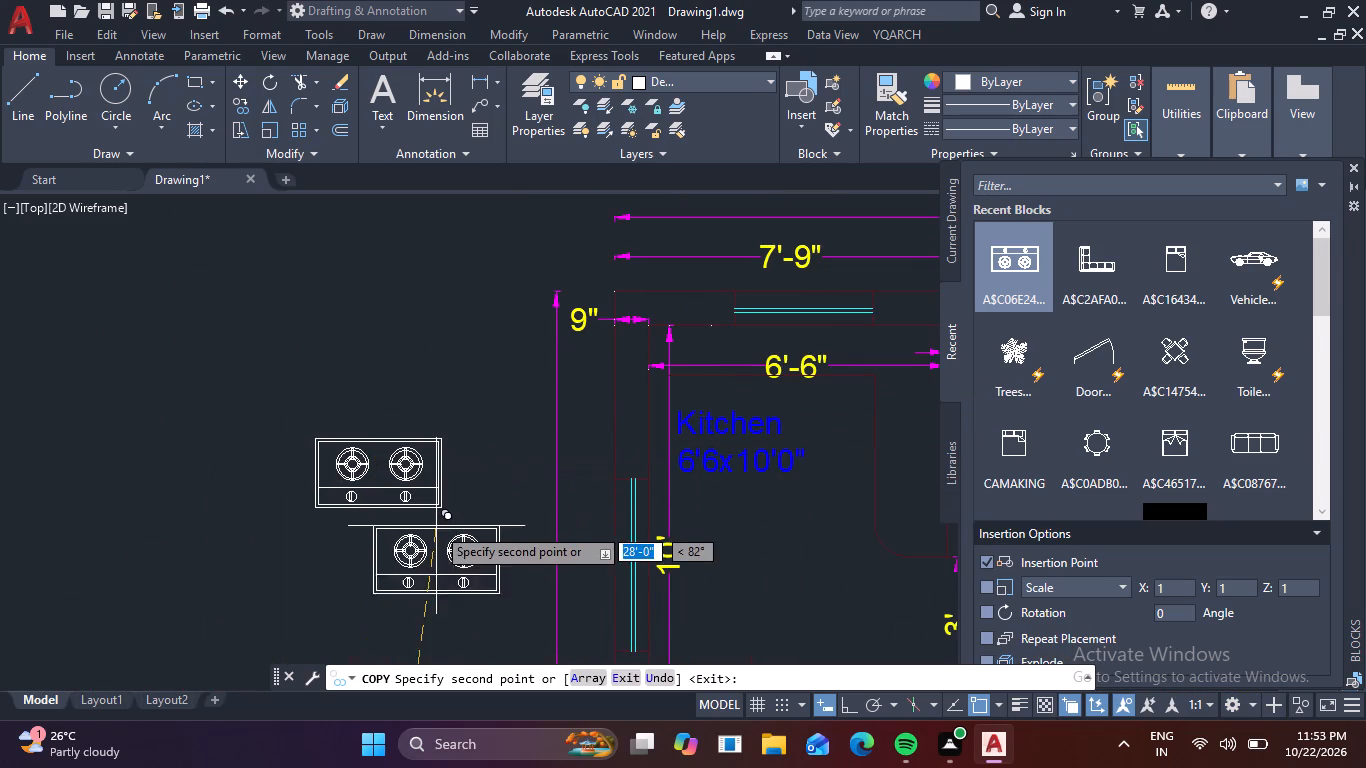
{"action": "key", "text": "Escape"}
Rotate the stove copy beside the kitchen a quarter turn clockwise so its knobs face left.
{"action": "left_click_drag", "start_coordinate": [456, 541], "coordinate": [424, 503]}
{"action": "left_click", "coordinate": [378, 425]}
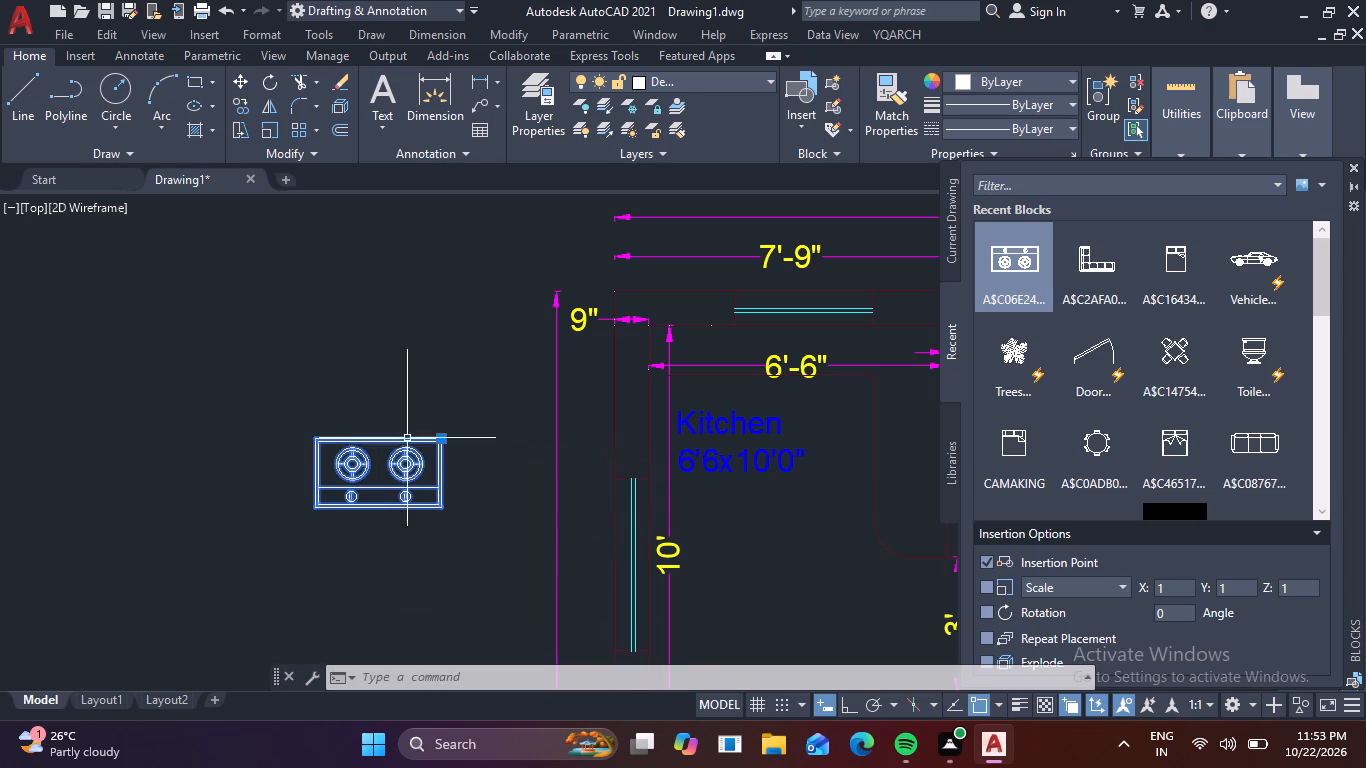
{"action": "key", "text": "r"}
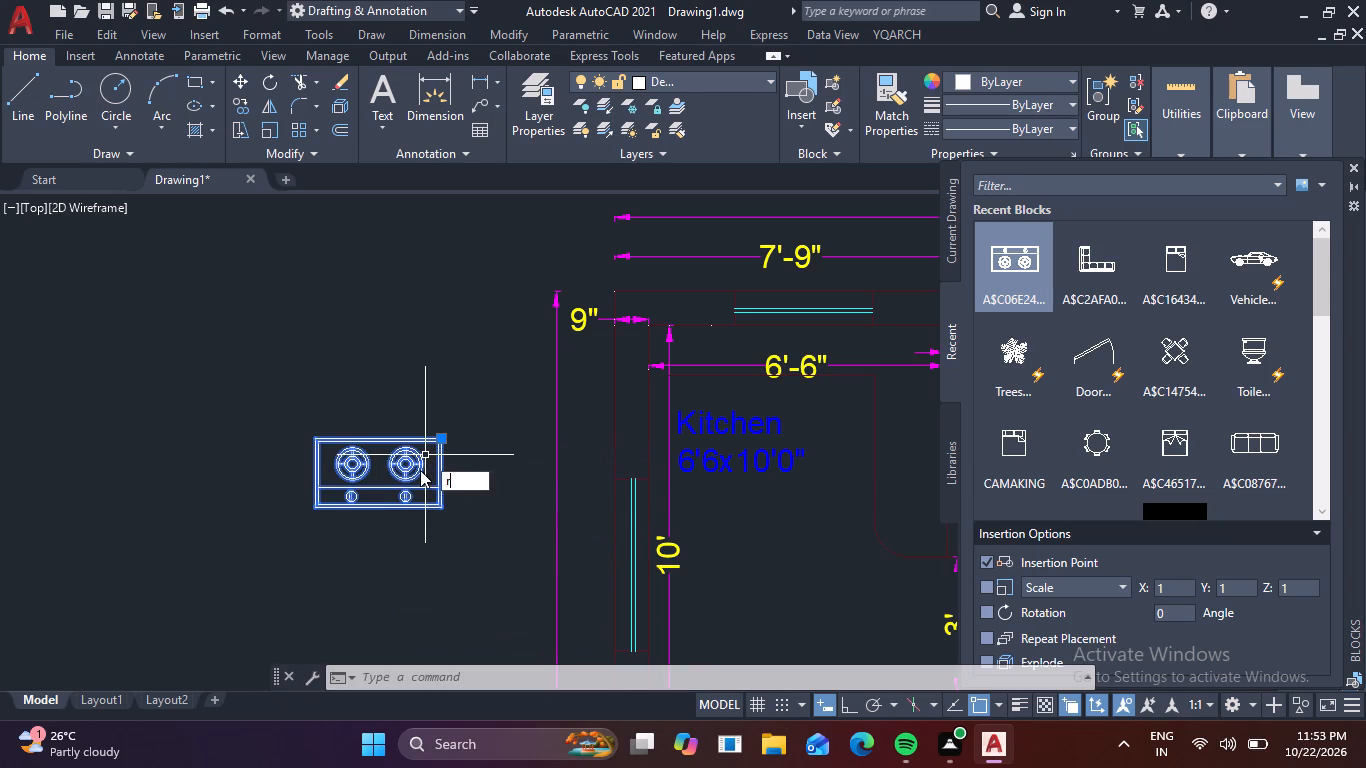
{"action": "key", "text": "o"}
{"action": "key", "text": "space"}
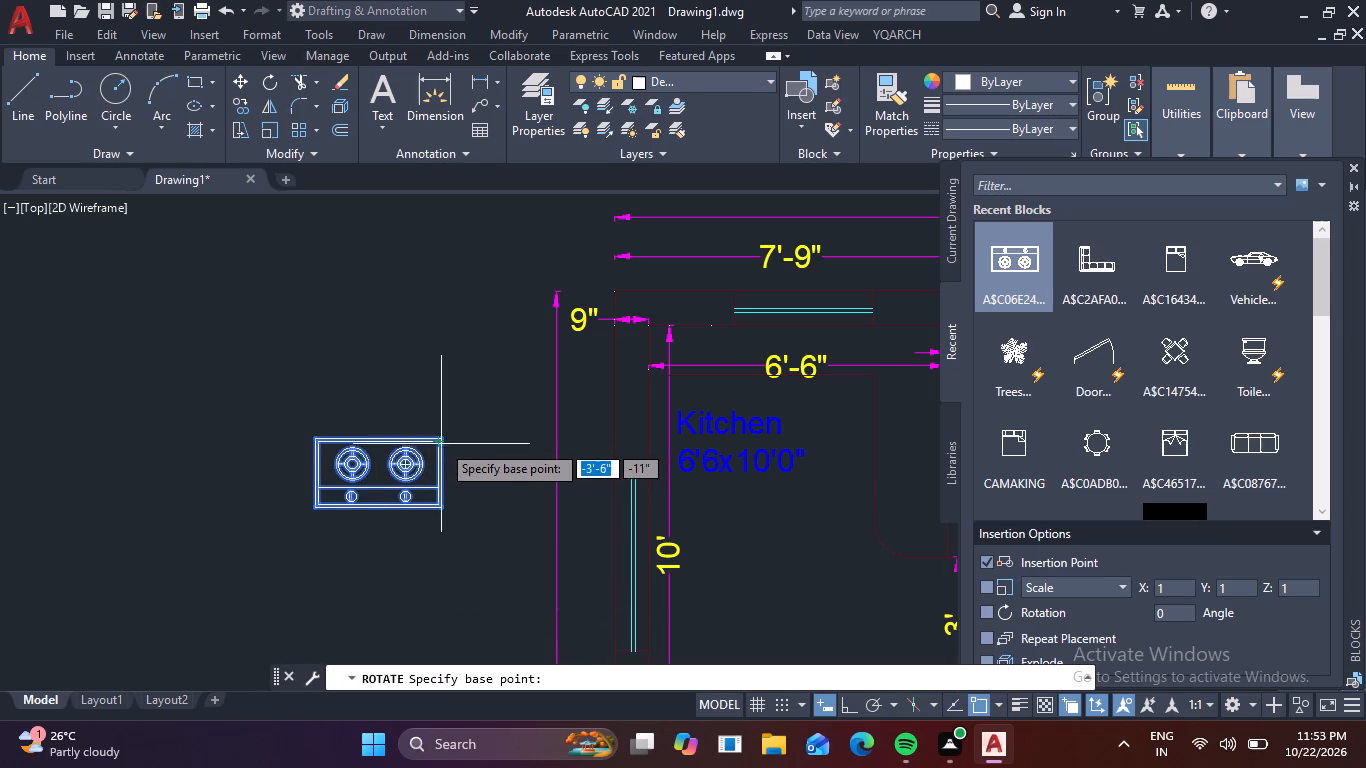
{"action": "key", "text": "F8"}
{"action": "left_click", "coordinate": [419, 421]}
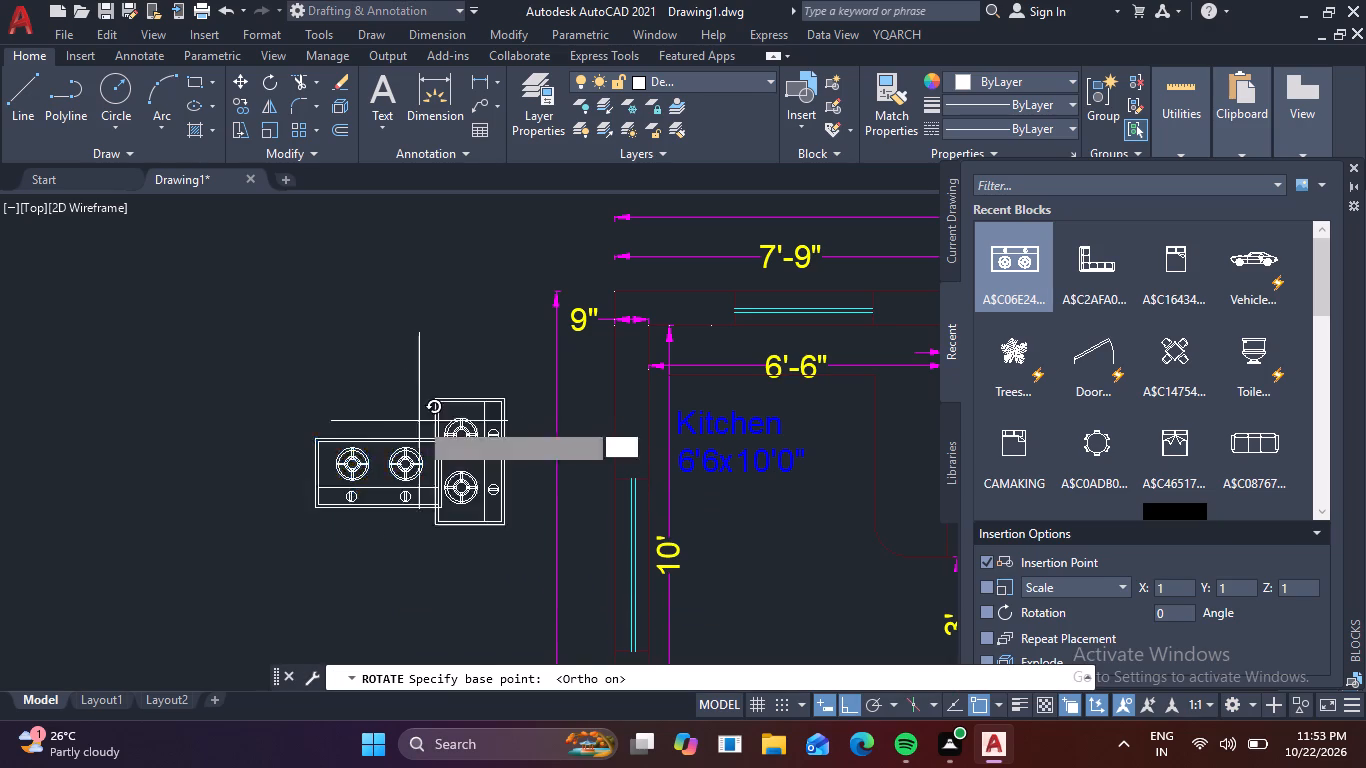
{"action": "left_click", "coordinate": [412, 537]}
Scale the rotated stove copy down slightly from a base point beside its right edge.
{"action": "left_click", "coordinate": [424, 503]}
{"action": "left_click", "coordinate": [299, 274]}
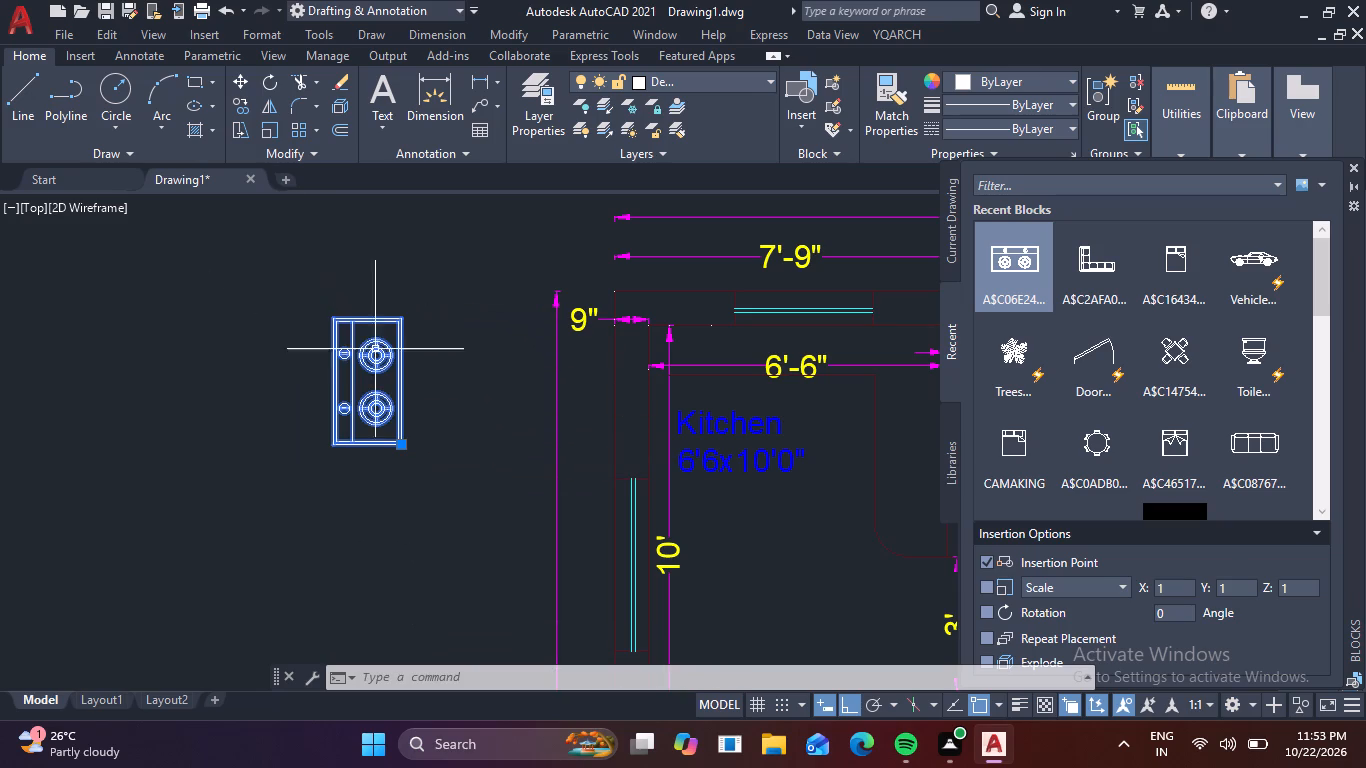
{"action": "type", "text": "sc"}
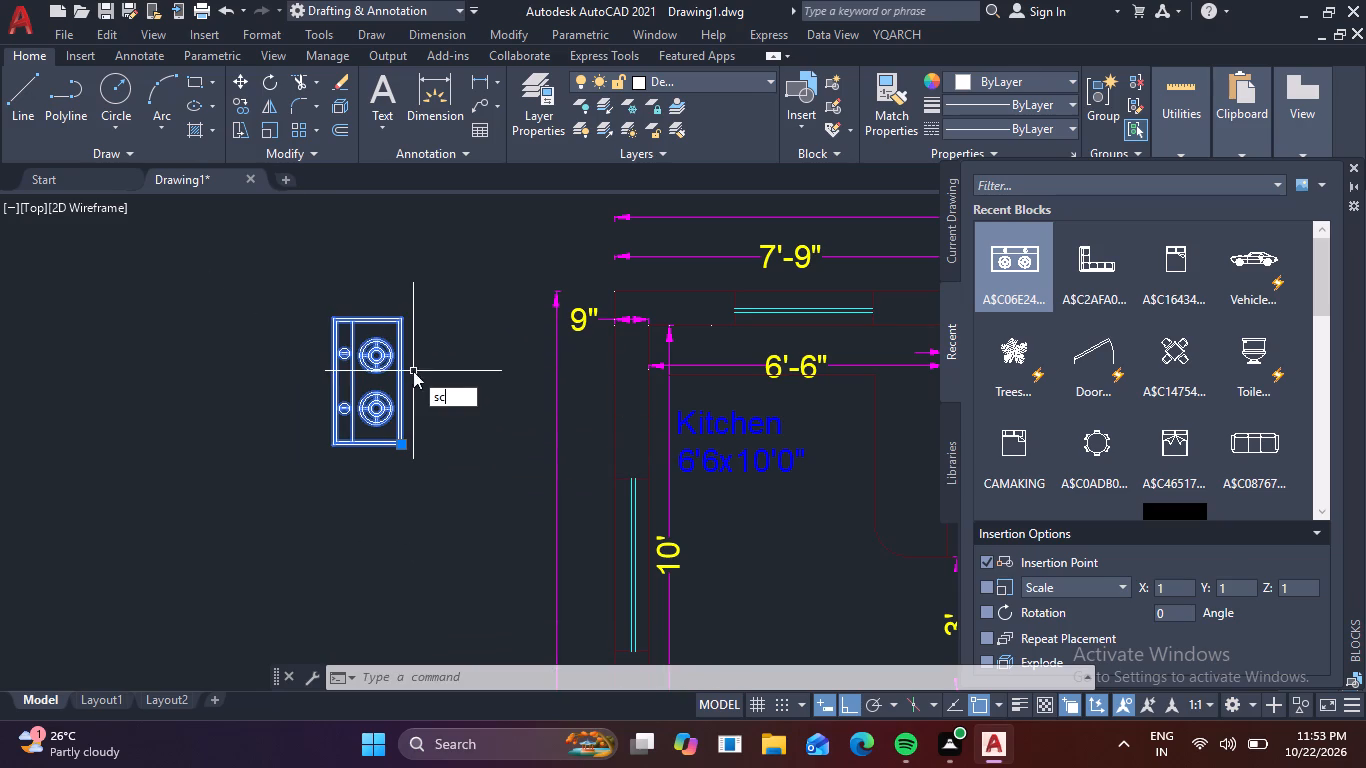
{"action": "key", "text": "space"}
{"action": "scroll", "coordinate": [406, 379], "scroll_direction": "up", "scroll_amount": 1}
{"action": "left_click", "coordinate": [406, 380]}
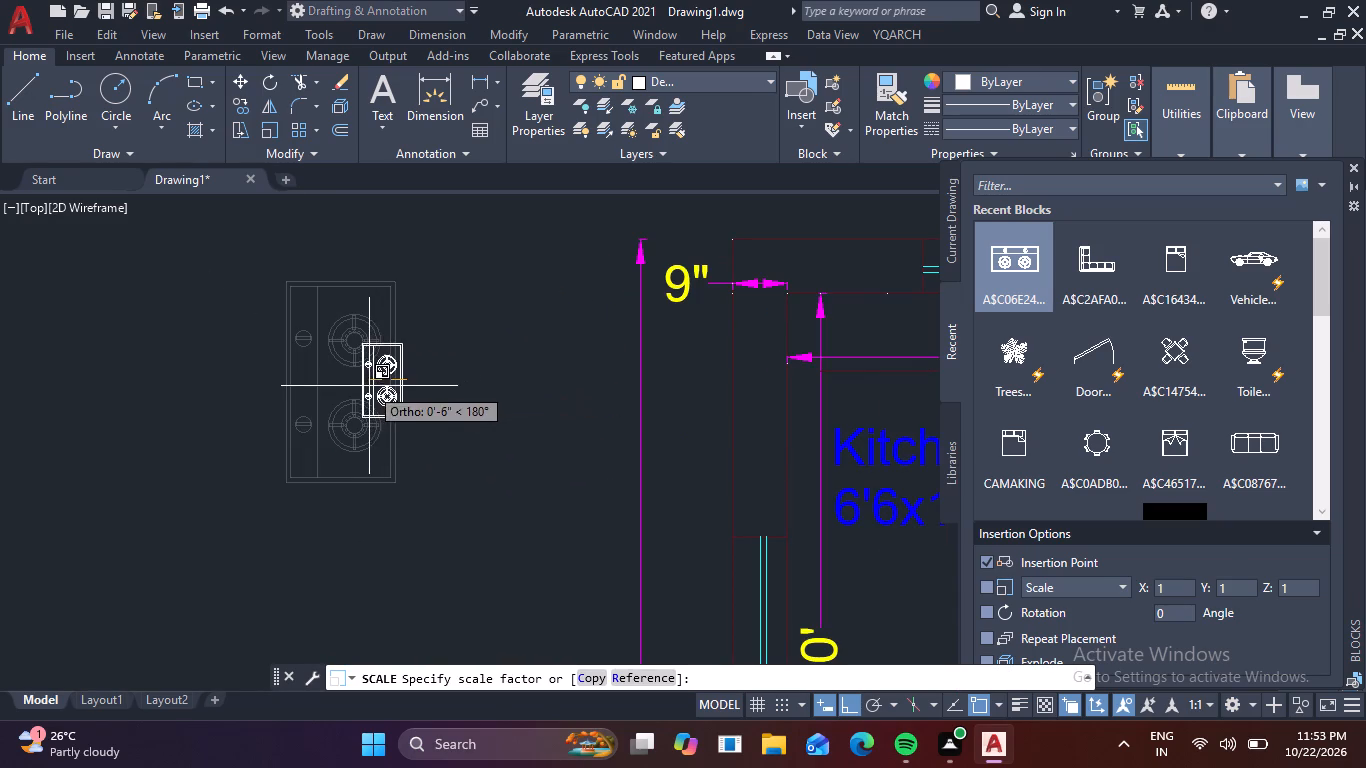
{"action": "left_click", "coordinate": [323, 370]}
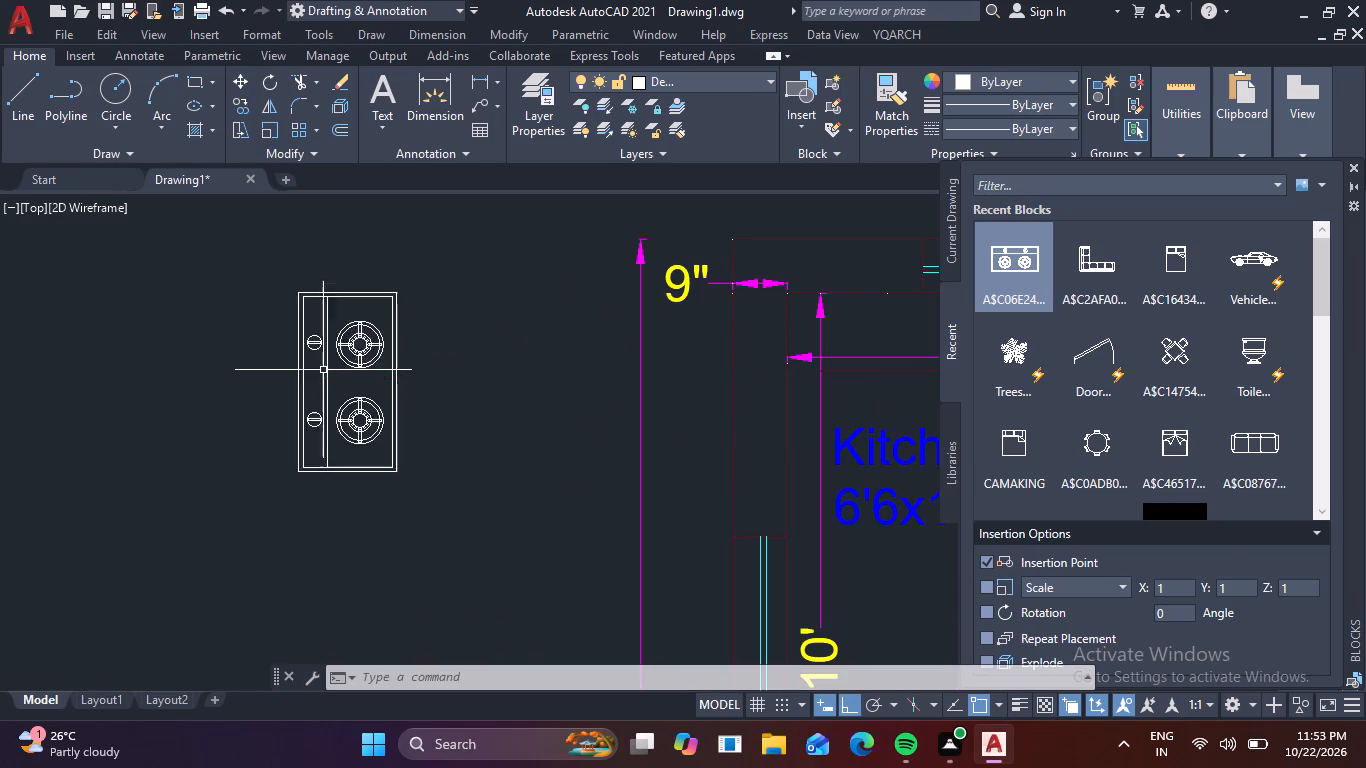
Scale the stove copy down further, using the middle of its right edge as base point.
{"action": "left_click", "coordinate": [415, 389]}
{"action": "left_click", "coordinate": [387, 380]}
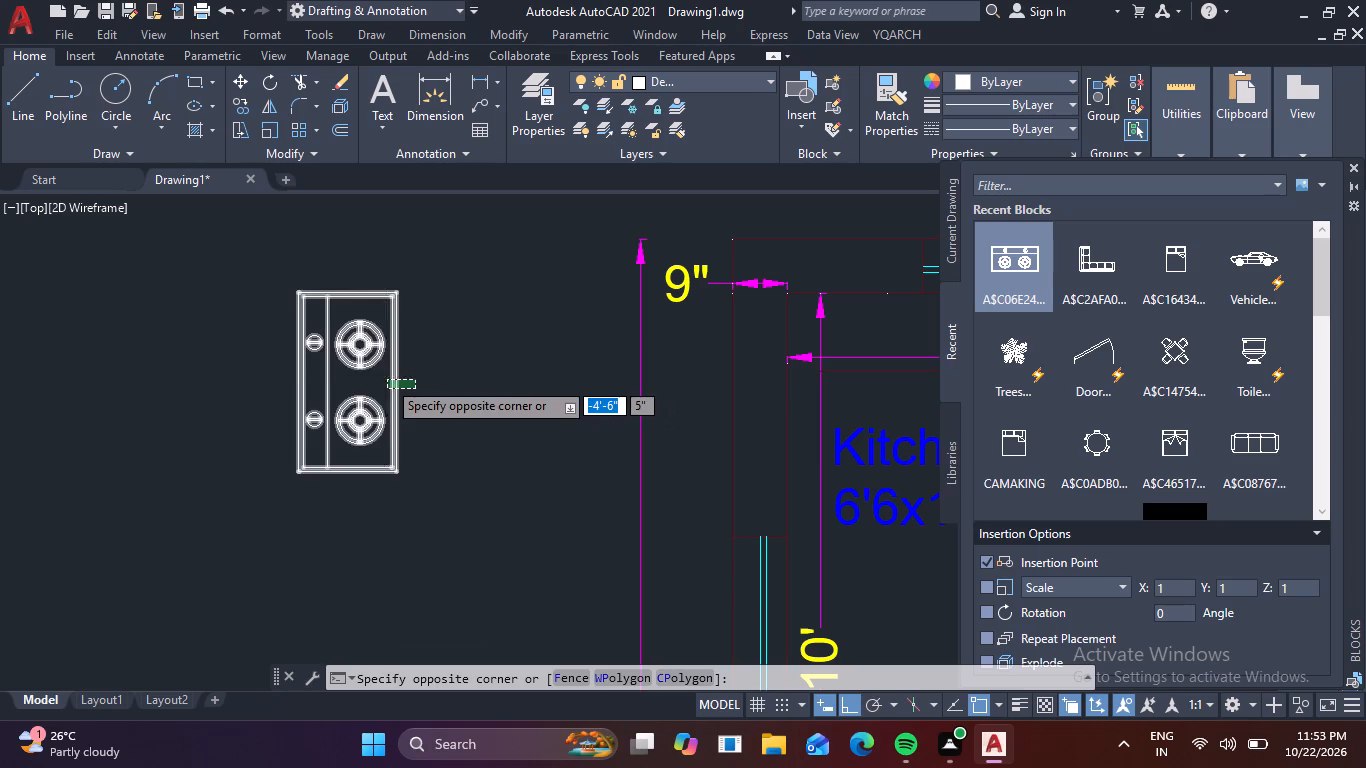
{"action": "key", "text": "s"}
{"action": "type", "text": "c"}
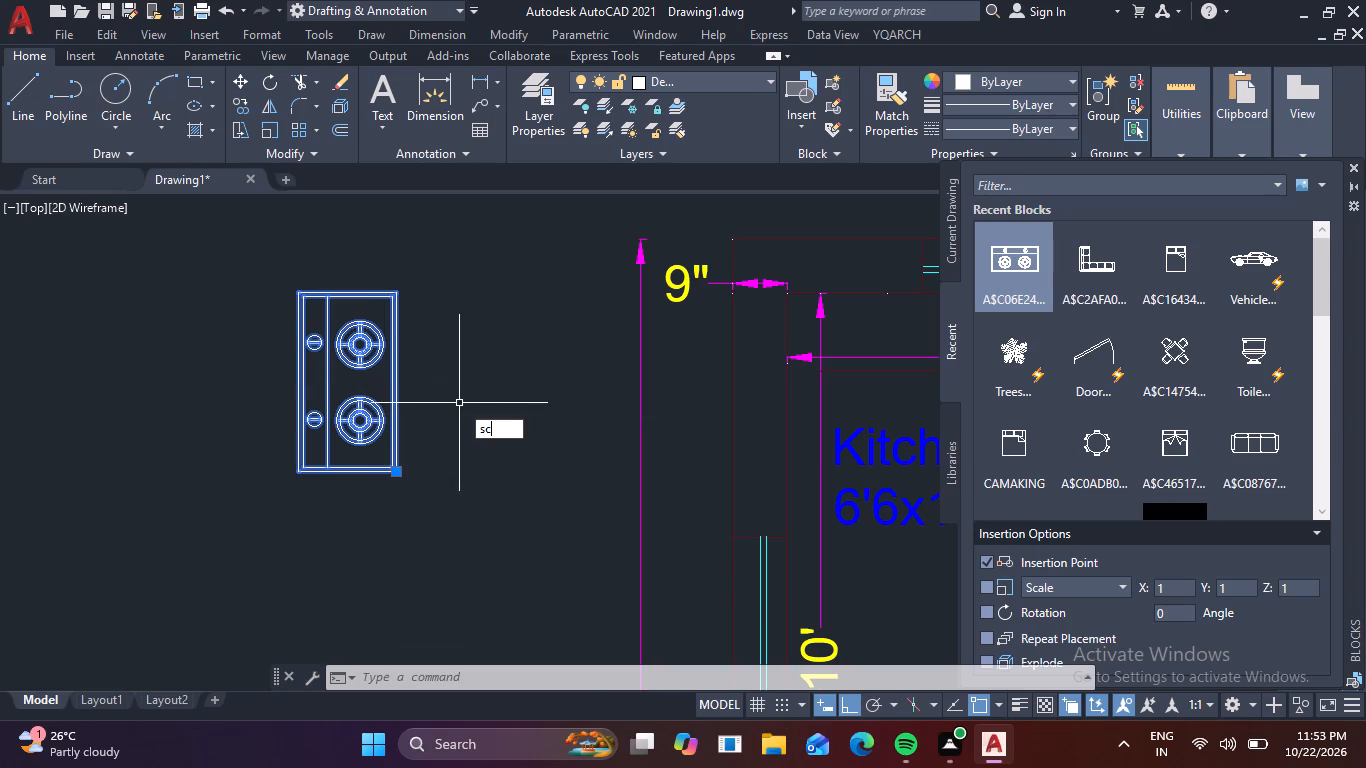
{"action": "key", "text": "space"}
{"action": "scroll", "coordinate": [384, 399], "scroll_direction": "up", "scroll_amount": 2}
{"action": "middle_click_drag", "start_coordinate": [461, 389], "coordinate": [492, 477]}
{"action": "scroll", "coordinate": [488, 464], "scroll_direction": "down", "scroll_amount": 1}
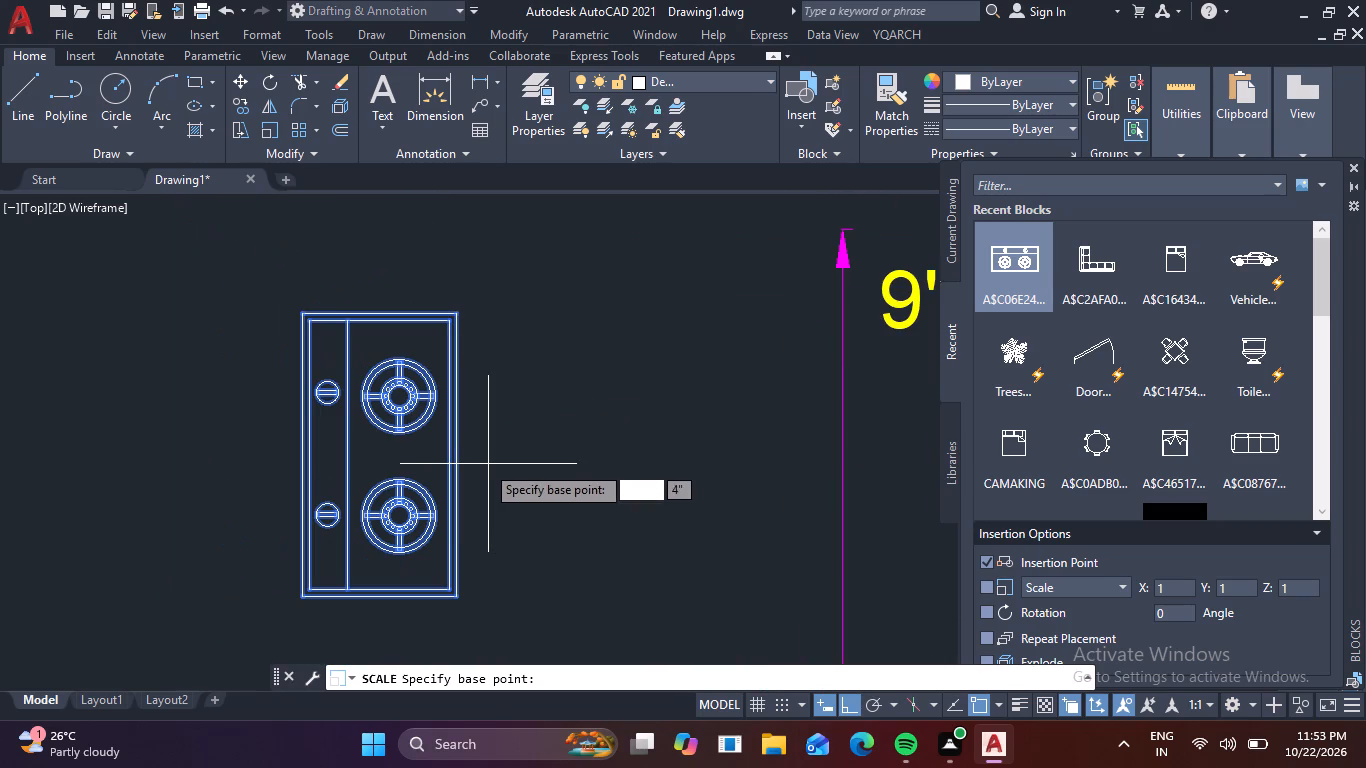
{"action": "left_click", "coordinate": [457, 459]}
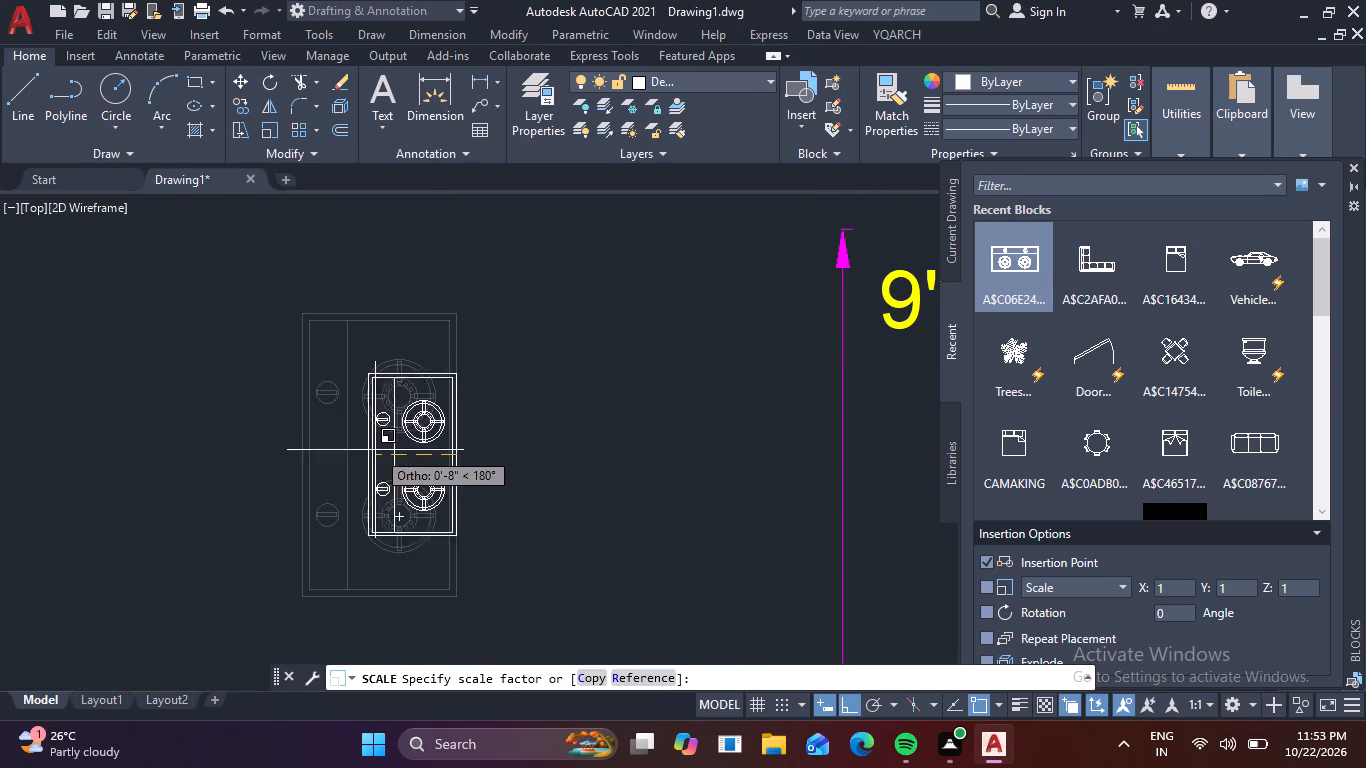
{"action": "left_click", "coordinate": [341, 425]}
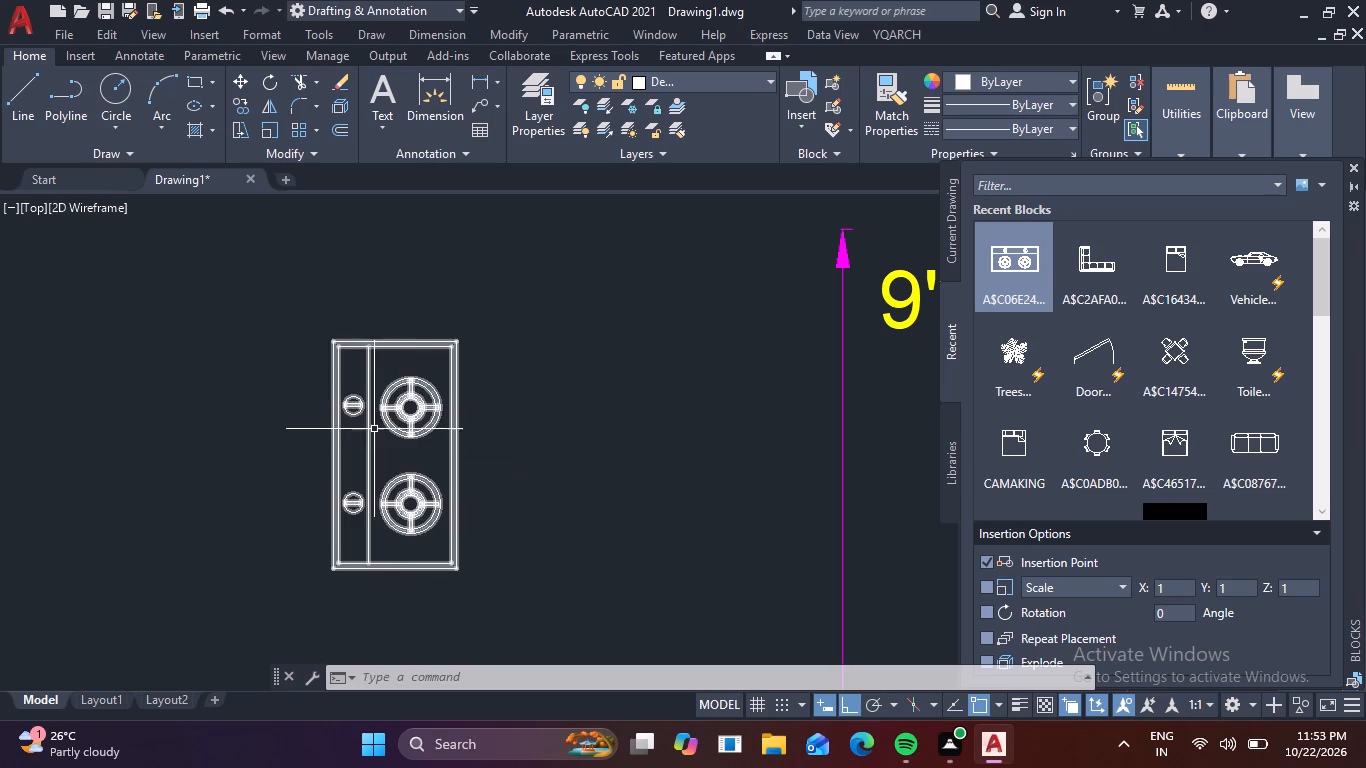
Move the stove copy by its right edge midpoint onto the kitchen's right-hand counter, just inside the partition wall.
{"action": "left_click_drag", "start_coordinate": [523, 559], "coordinate": [485, 539]}
{"action": "left_click", "coordinate": [363, 452]}
{"action": "key", "text": "m"}
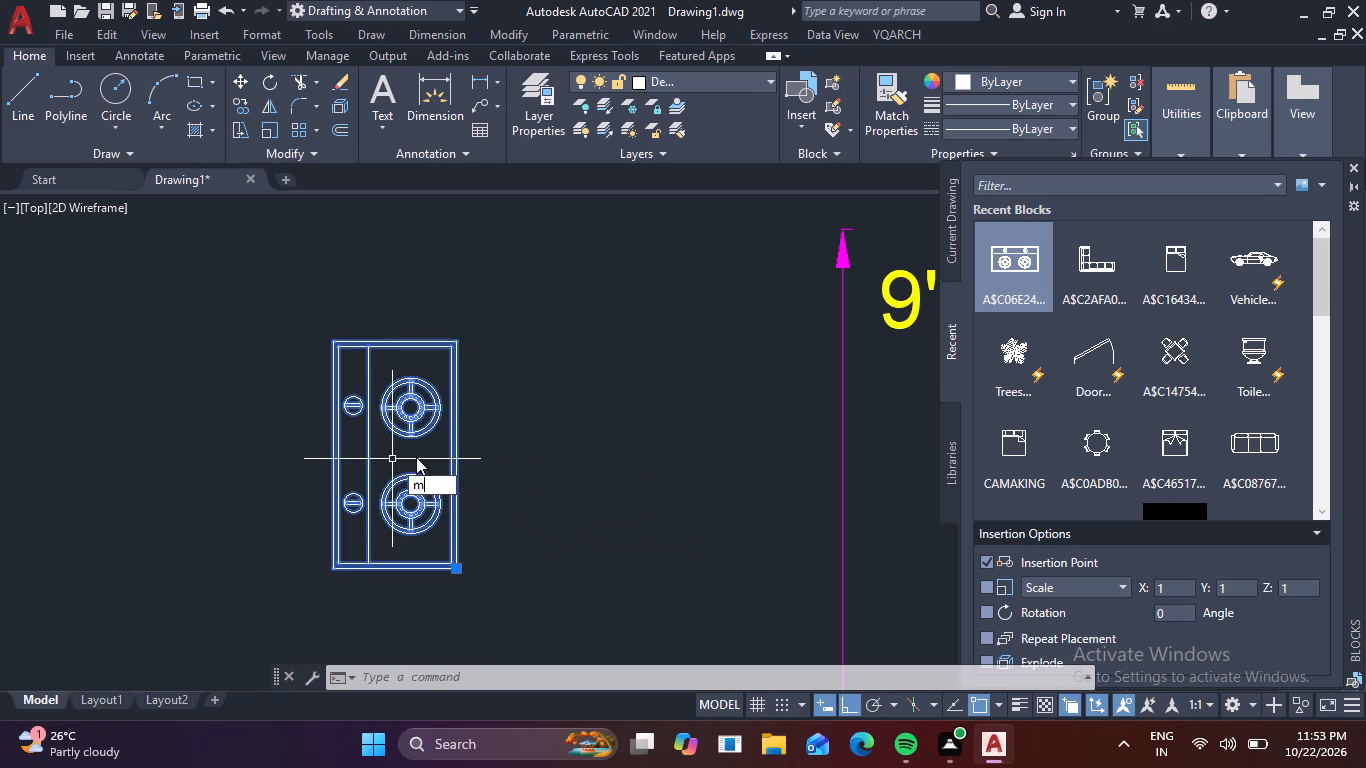
{"action": "key", "text": "space"}
{"action": "scroll", "coordinate": [435, 460], "scroll_direction": "up", "scroll_amount": 1}
{"action": "left_click", "coordinate": [466, 455]}
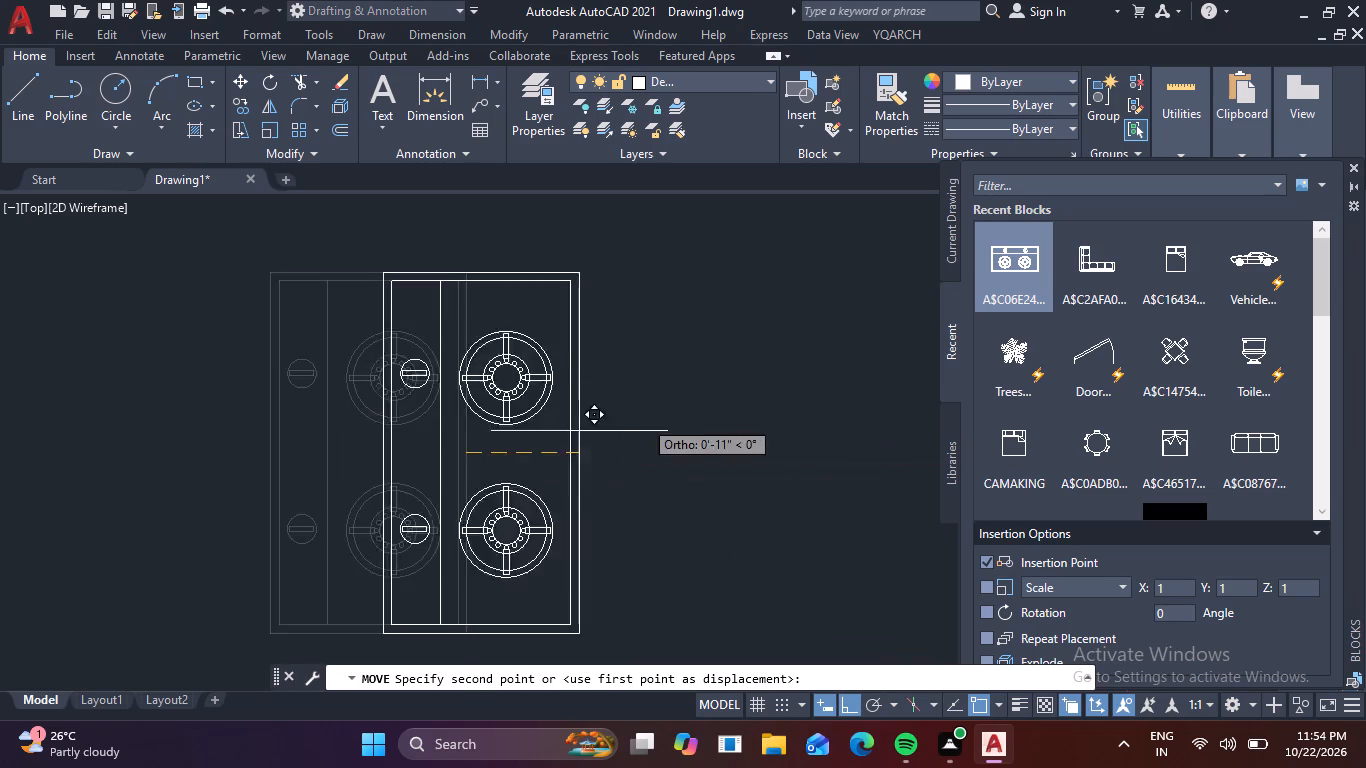
{"action": "scroll", "coordinate": [647, 425], "scroll_direction": "down", "scroll_amount": 2}
{"action": "middle_click_drag", "start_coordinate": [678, 452], "coordinate": [434, 495]}
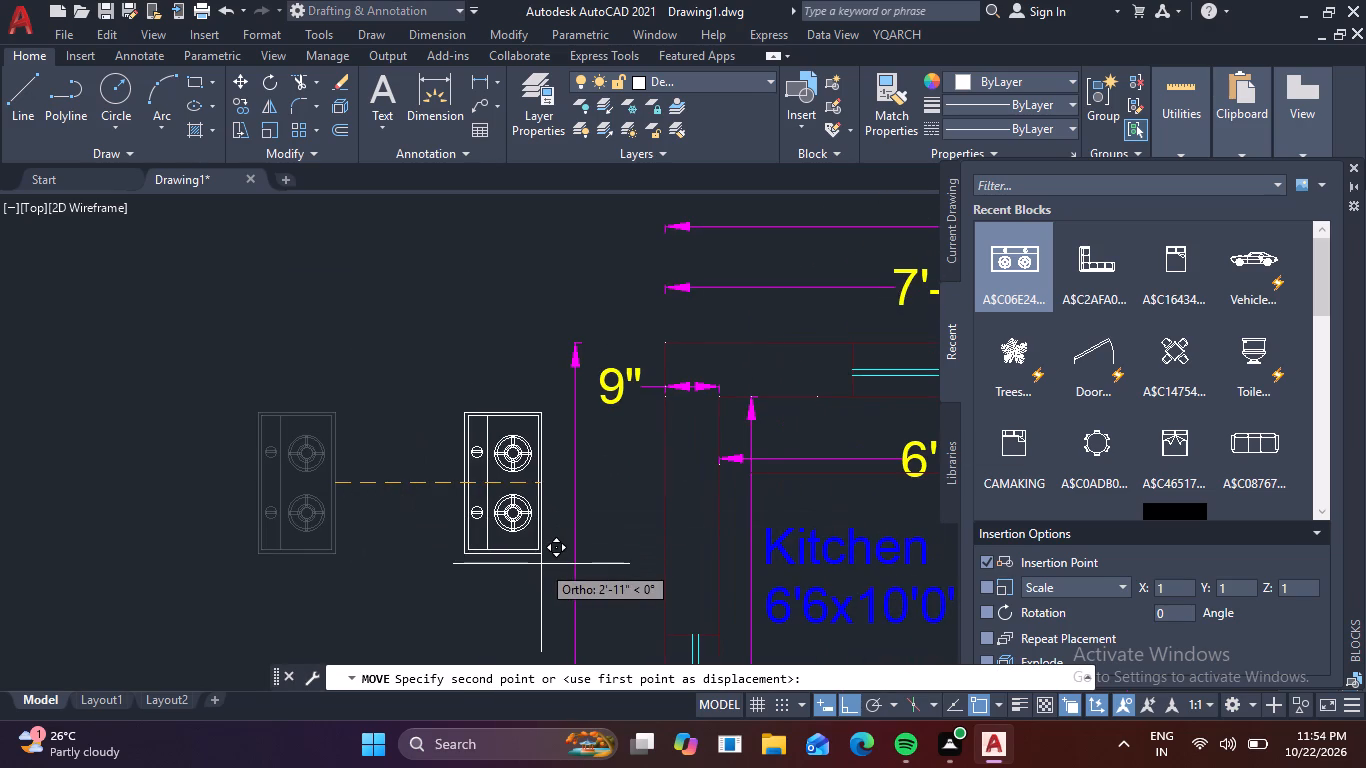
{"action": "key", "text": "F8"}
{"action": "middle_click_drag", "start_coordinate": [645, 560], "coordinate": [357, 520]}
{"action": "scroll", "coordinate": [549, 482], "scroll_direction": "down", "scroll_amount": 1}
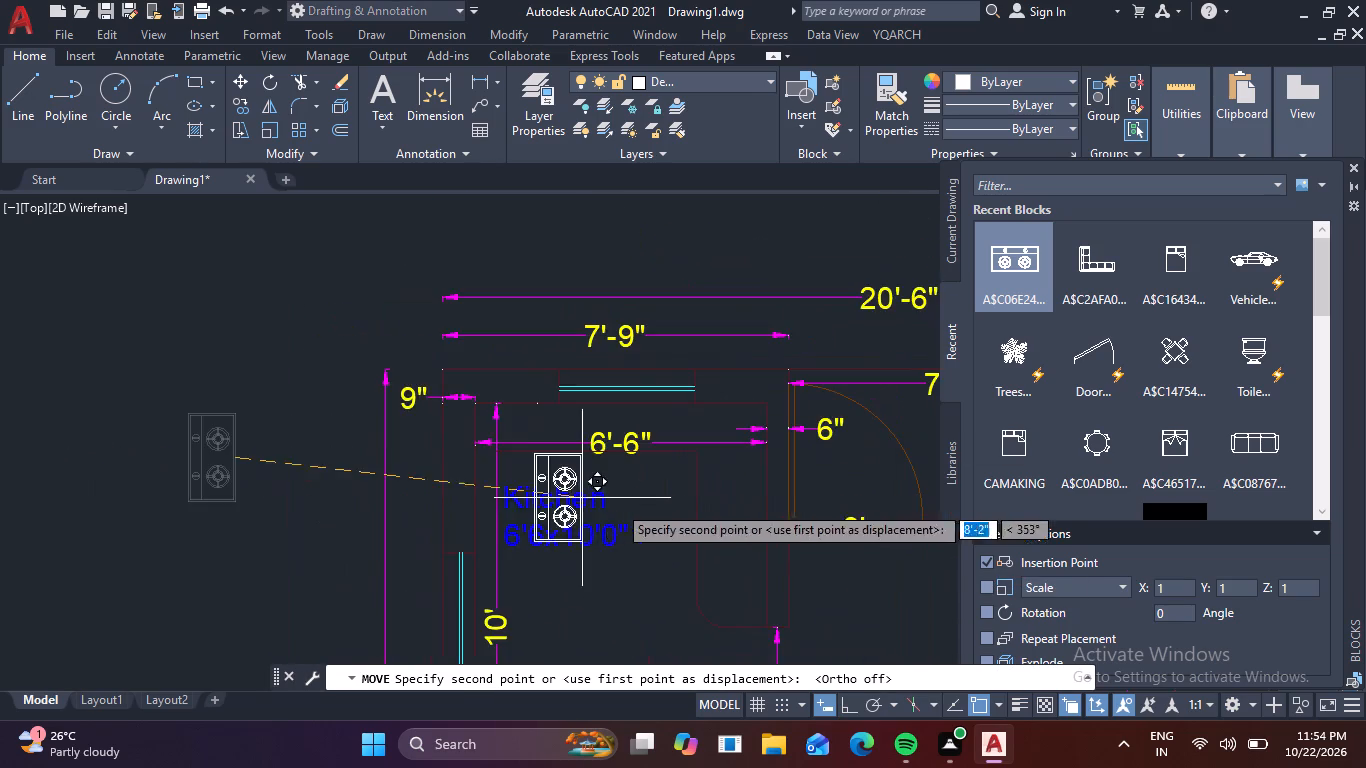
{"action": "middle_click_drag", "start_coordinate": [642, 514], "coordinate": [419, 495]}
{"action": "scroll", "coordinate": [523, 511], "scroll_direction": "up", "scroll_amount": 2}
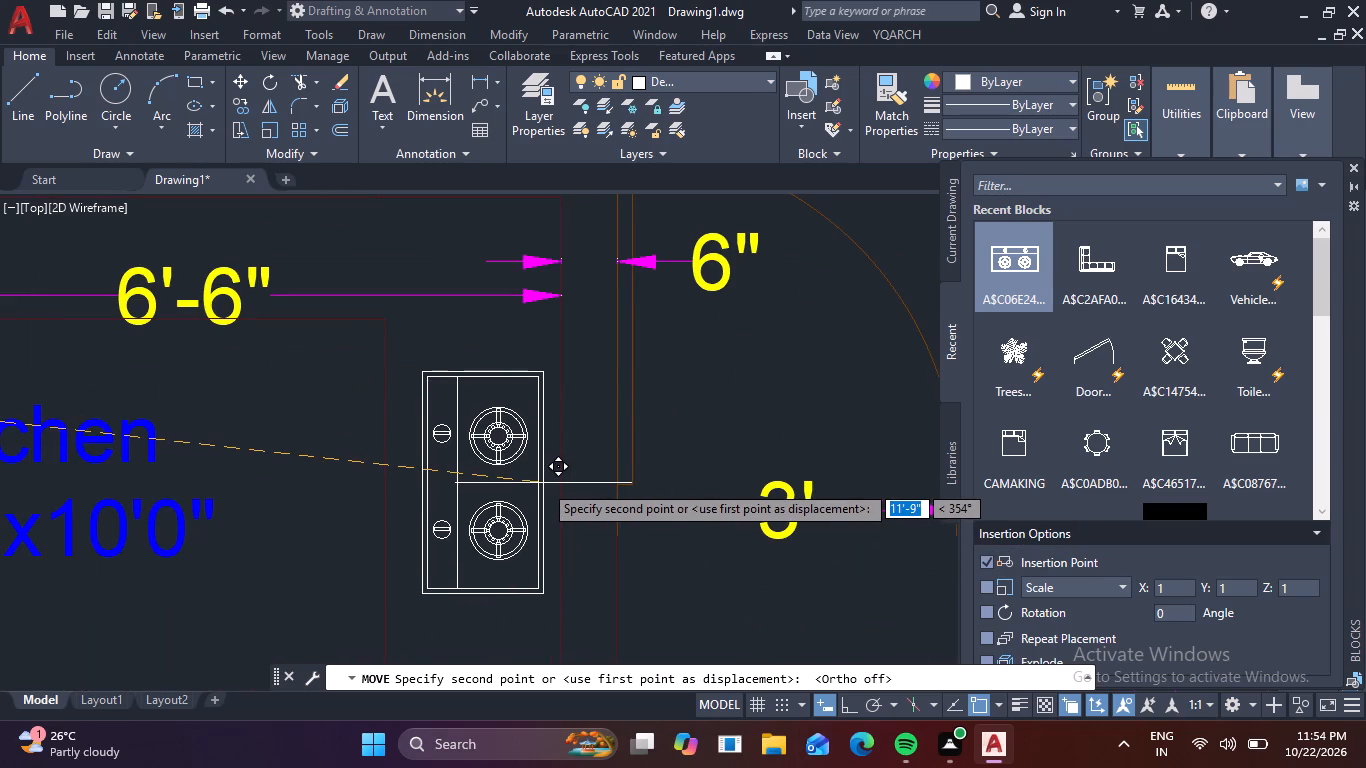
{"action": "left_click", "coordinate": [546, 490]}
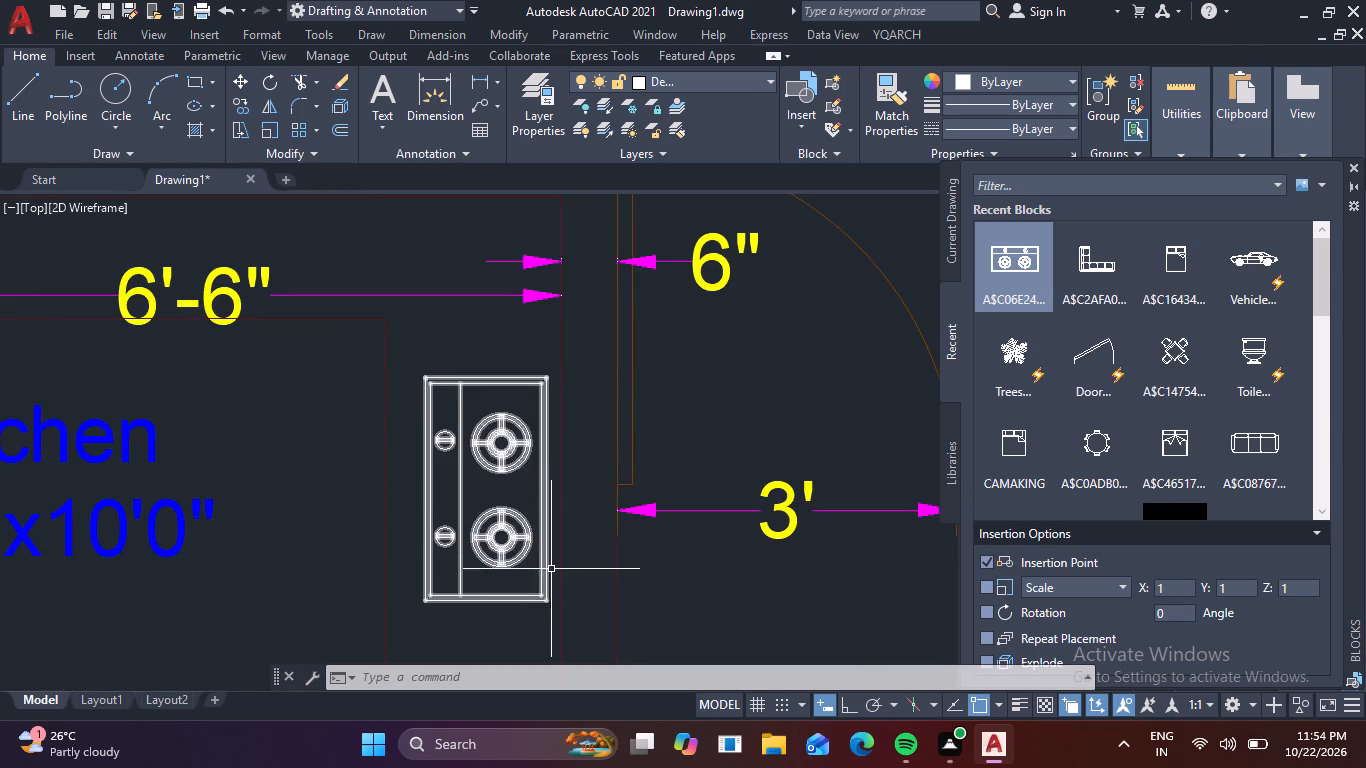
Scale the kitchen stove block up slightly, using the middle of its right edge as base point.
{"action": "left_click", "coordinate": [529, 613]}
{"action": "left_click", "coordinate": [479, 585]}
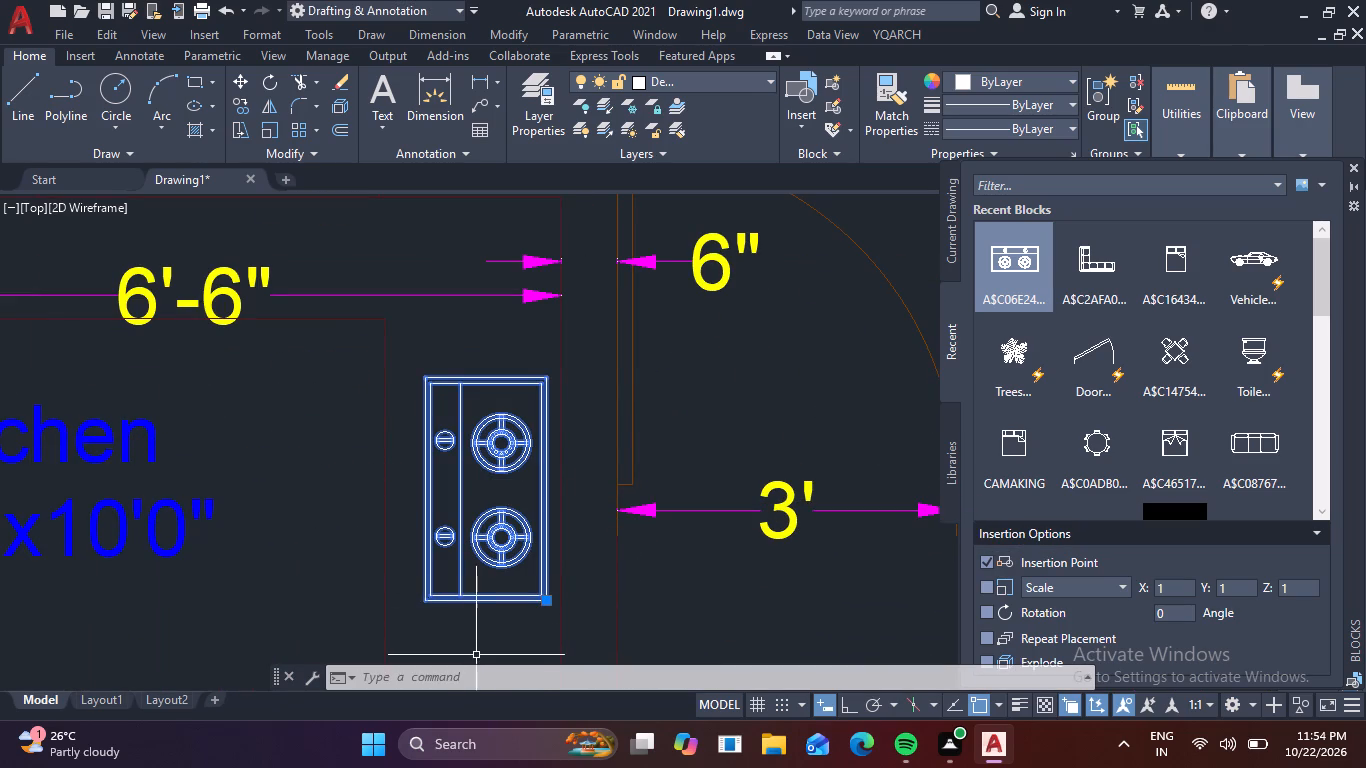
{"action": "key", "text": "s"}
{"action": "key", "text": "c"}
{"action": "key", "text": "space"}
{"action": "scroll", "coordinate": [528, 517], "scroll_direction": "up", "scroll_amount": 1}
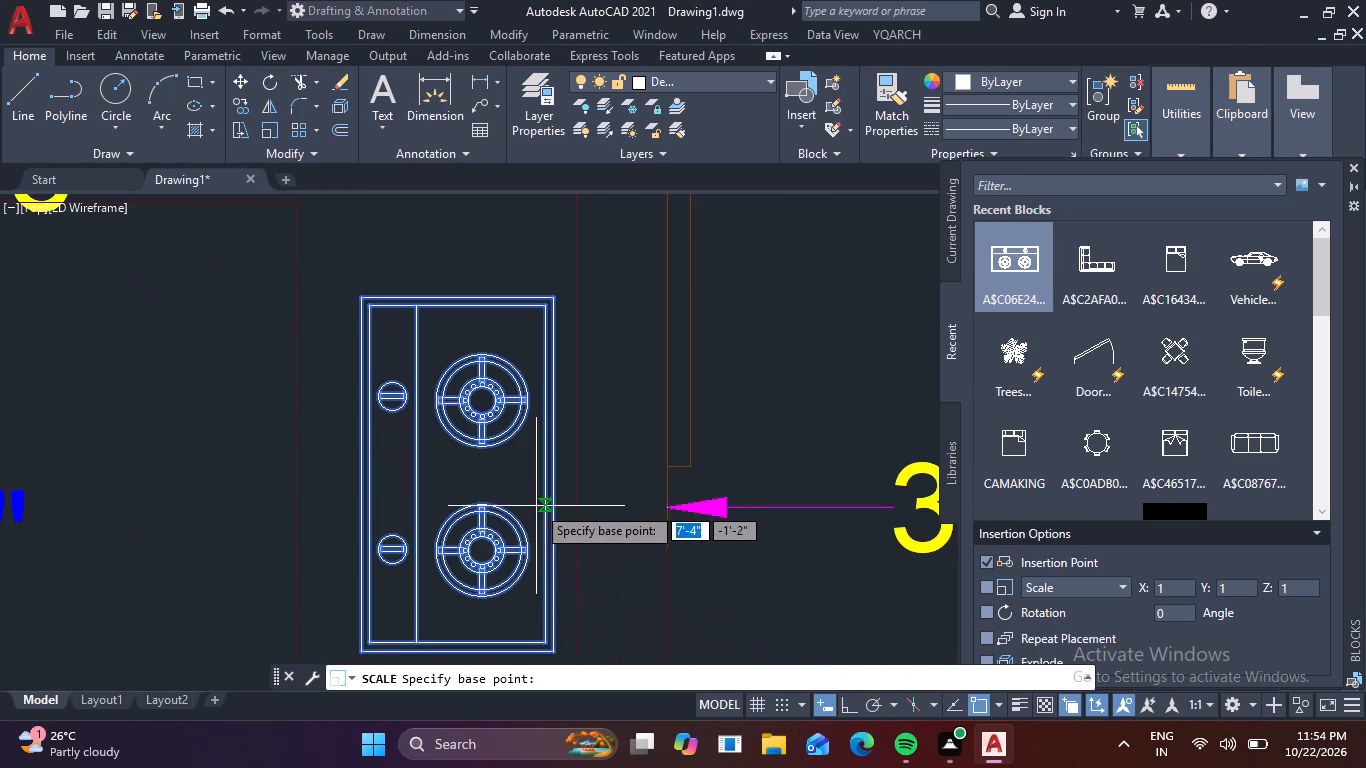
{"action": "left_click", "coordinate": [554, 469]}
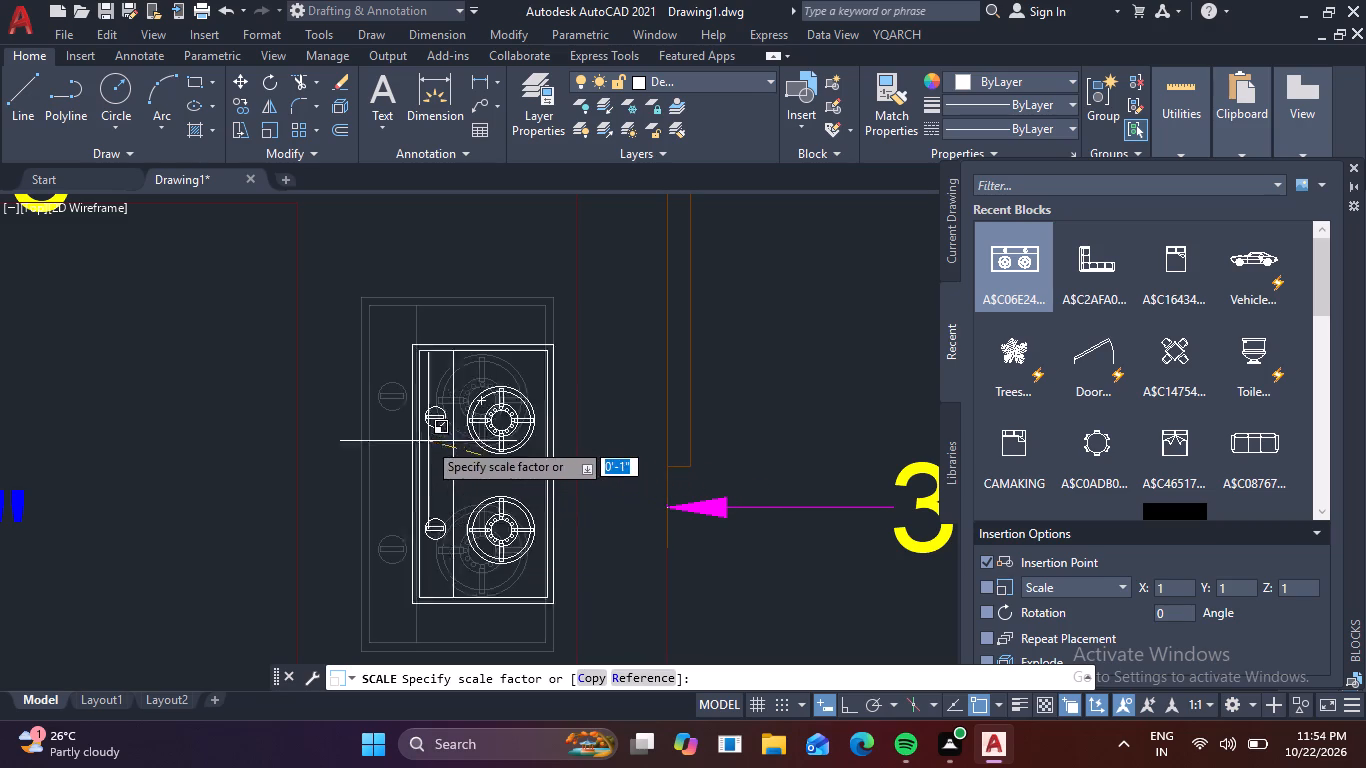
{"action": "left_click", "coordinate": [358, 401]}
Close the Blocks palette.
{"action": "scroll", "coordinate": [398, 400], "scroll_direction": "down", "scroll_amount": 1}
{"action": "middle_click_drag", "start_coordinate": [484, 444], "coordinate": [482, 342]}
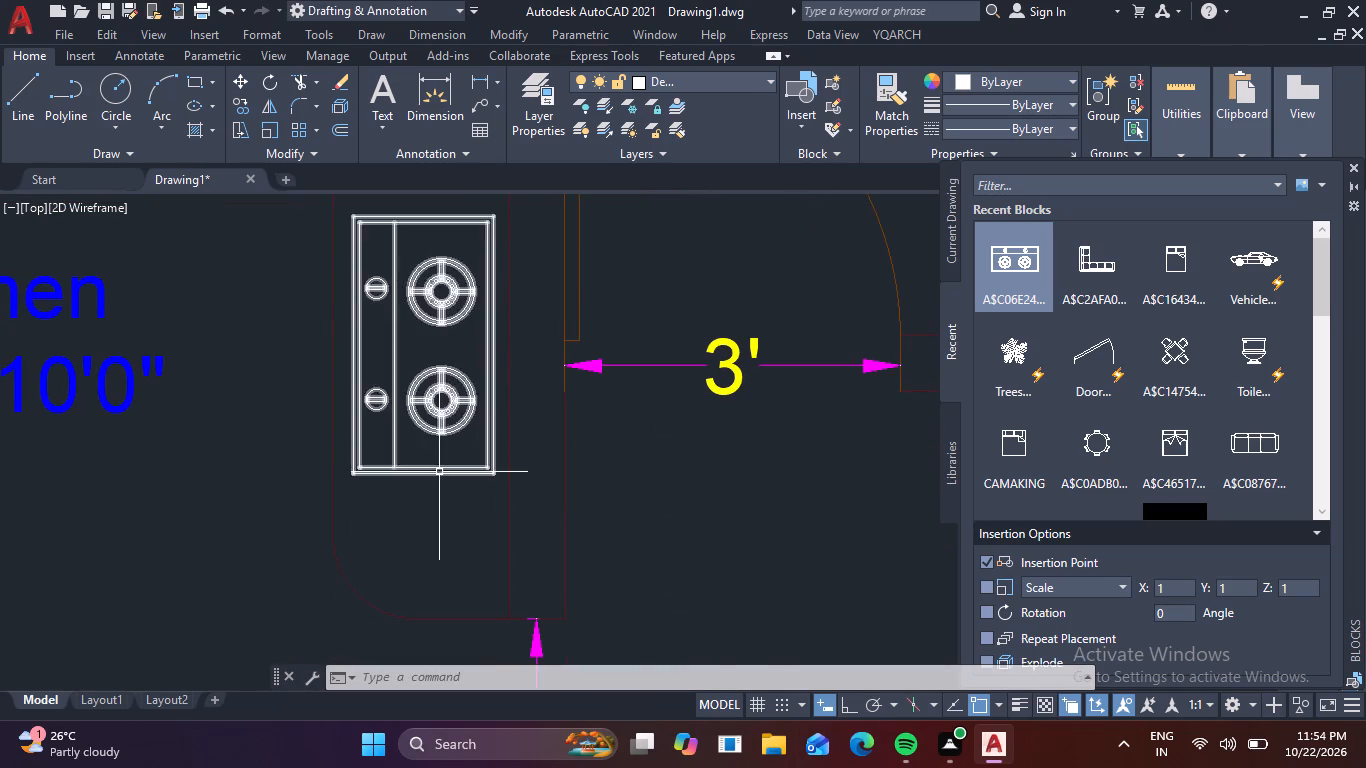
{"action": "scroll", "coordinate": [443, 490], "scroll_direction": "down", "scroll_amount": 2}
{"action": "middle_click_drag", "start_coordinate": [472, 530], "coordinate": [509, 588]}
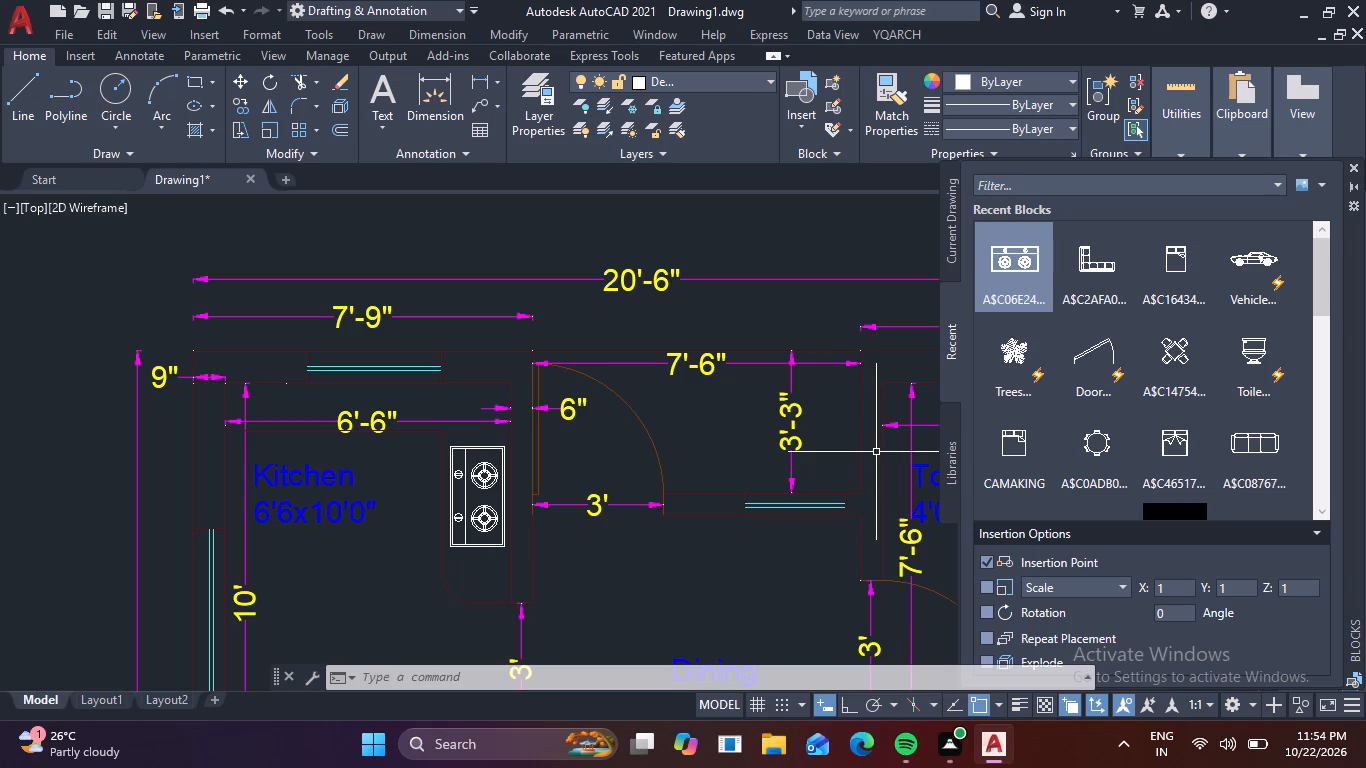
{"action": "scroll", "coordinate": [761, 444], "scroll_direction": "down", "scroll_amount": 1}
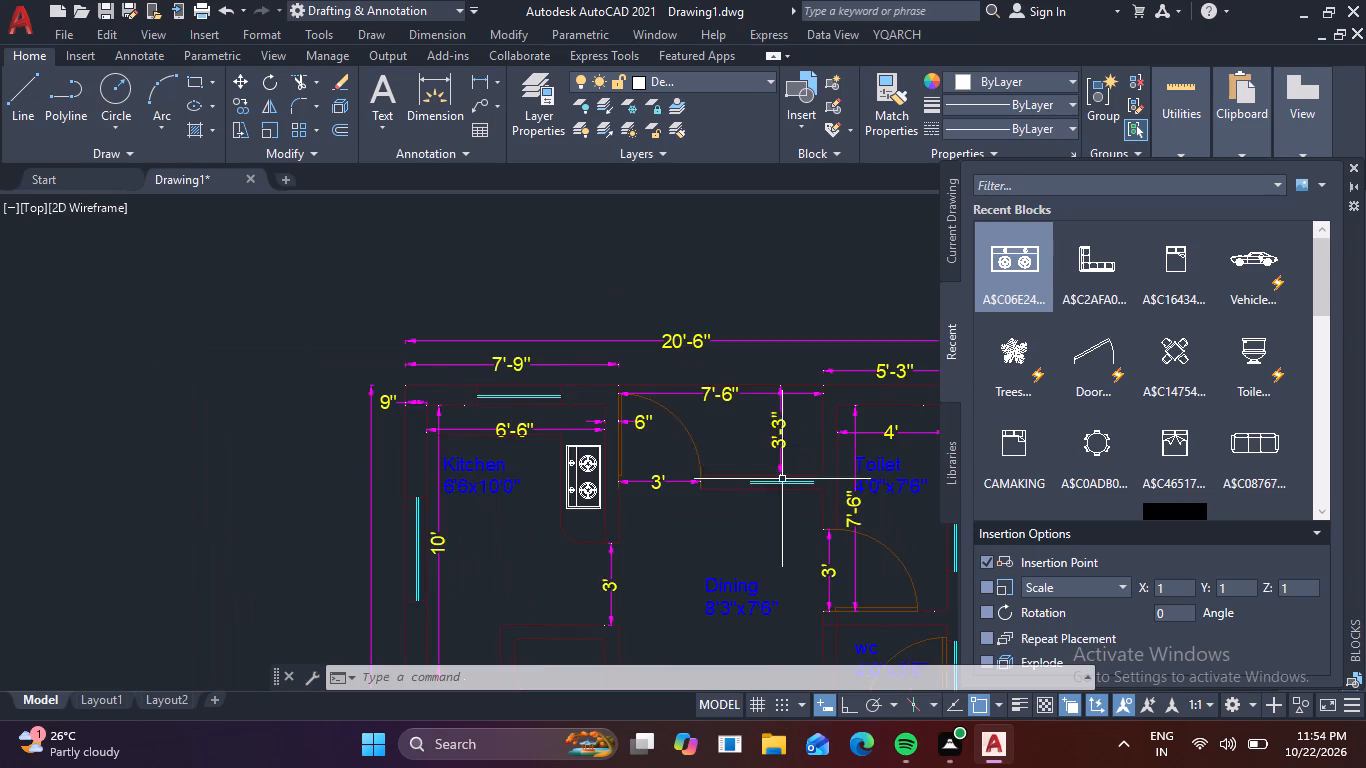
{"action": "middle_click_drag", "start_coordinate": [803, 495], "coordinate": [605, 368]}
{"action": "scroll", "coordinate": [584, 368], "scroll_direction": "down", "scroll_amount": 1}
{"action": "middle_click_drag", "start_coordinate": [651, 448], "coordinate": [659, 334]}
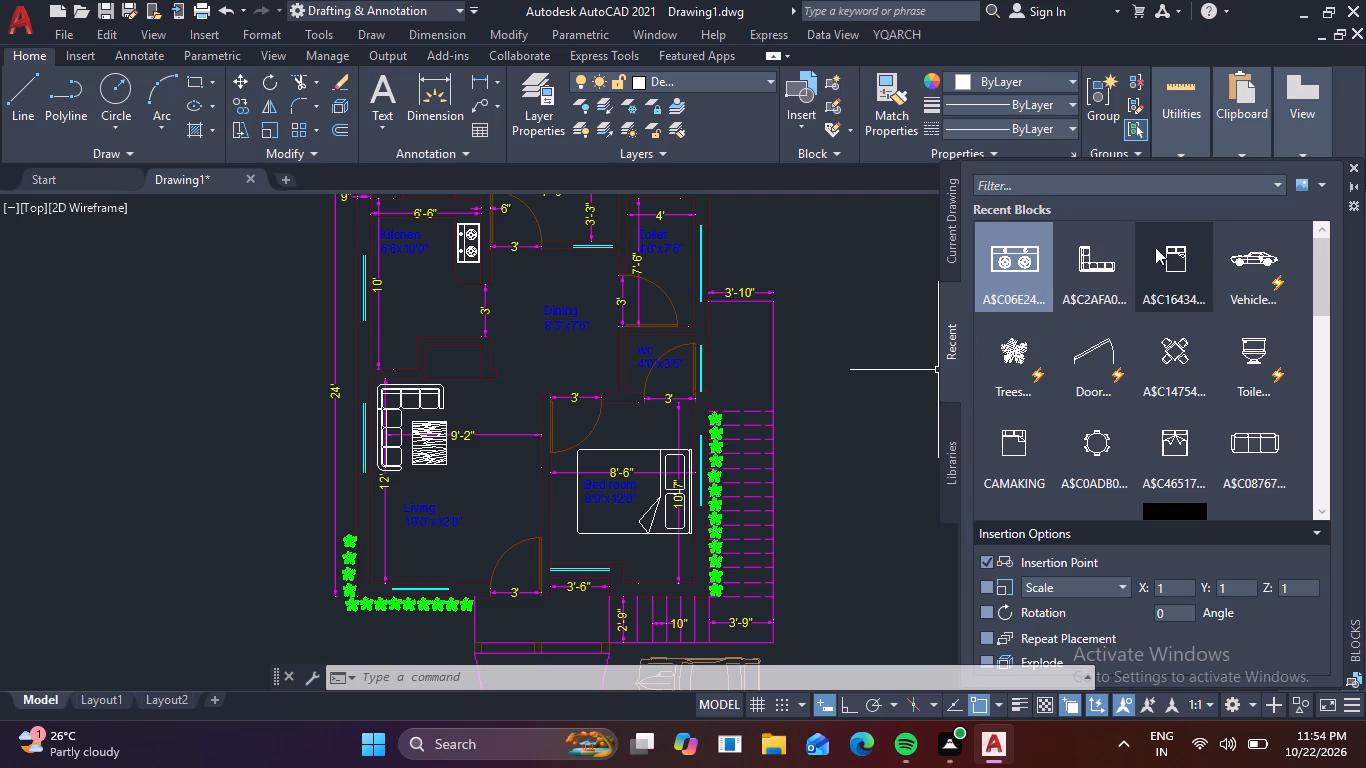
{"action": "left_click", "coordinate": [1350, 161]}
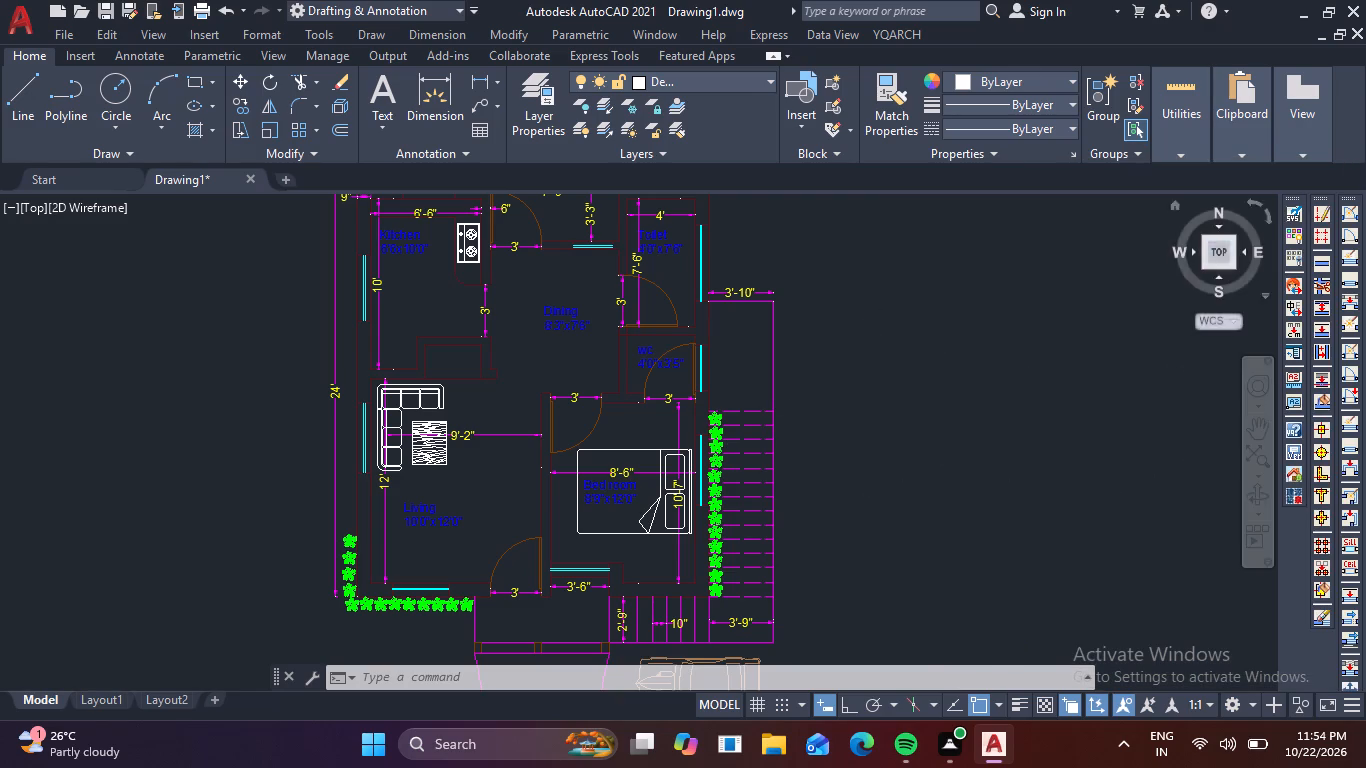
Delete the leftover original stove block lying outside the plan, left of the front driveway.
{"action": "scroll", "coordinate": [1082, 297], "scroll_direction": "down", "scroll_amount": 2}
{"action": "middle_click_drag", "start_coordinate": [1032, 307], "coordinate": [1004, 382]}
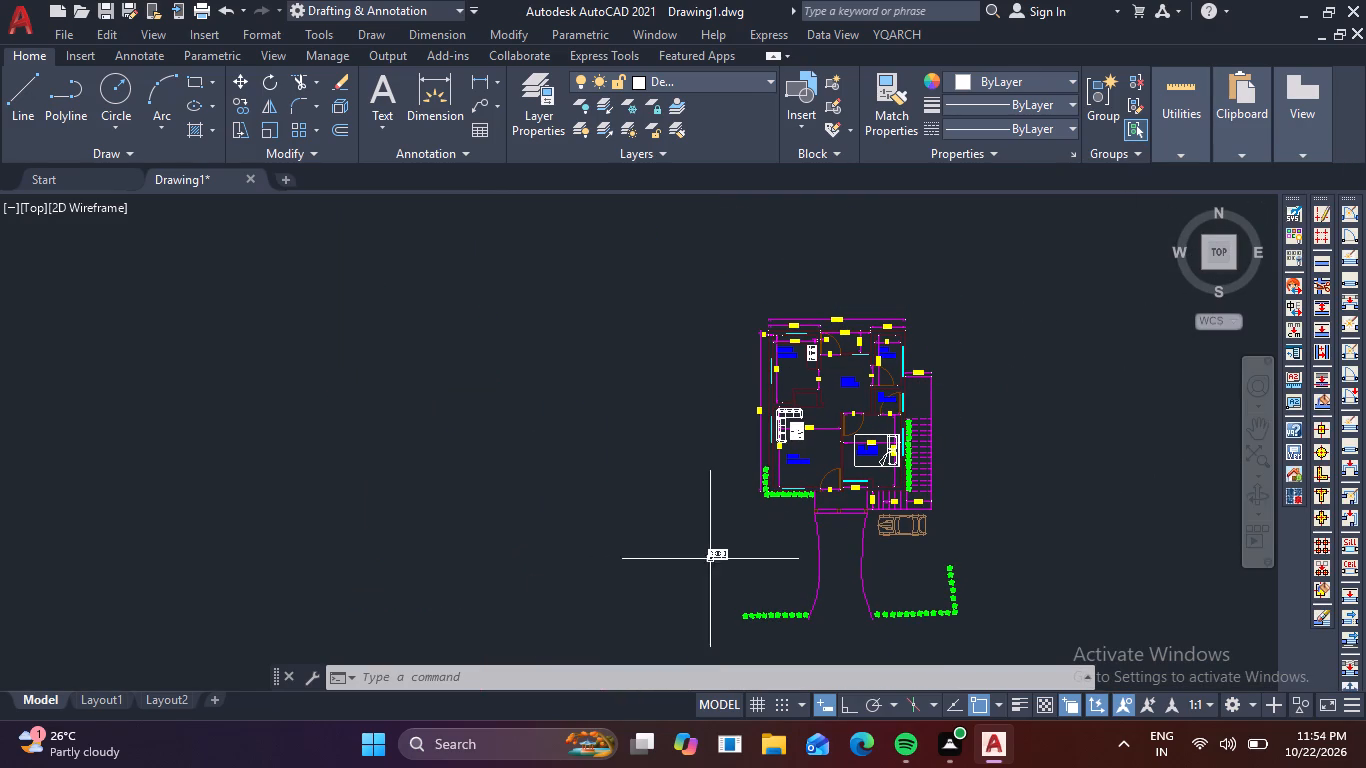
{"action": "left_click_drag", "start_coordinate": [759, 568], "coordinate": [738, 558]}
{"action": "left_click", "coordinate": [672, 514]}
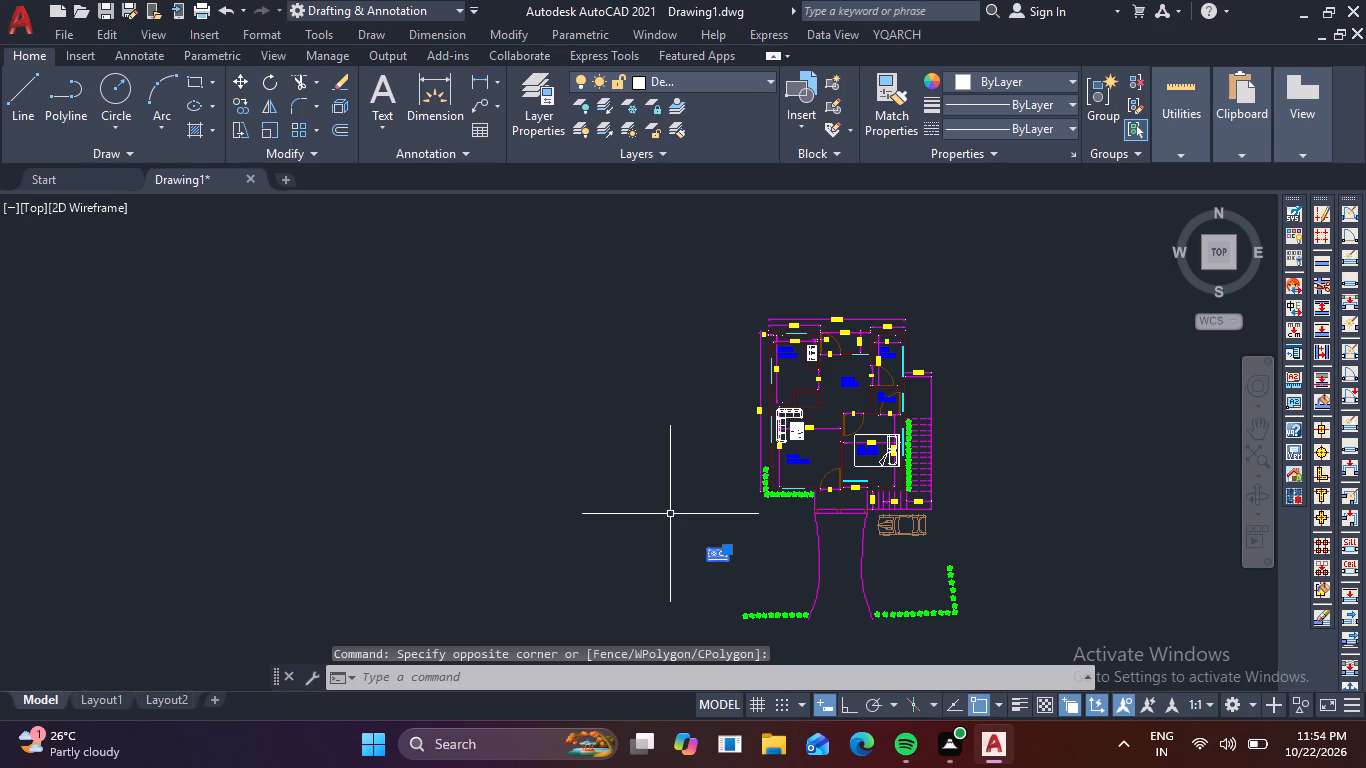
{"action": "key", "text": "Delete"}
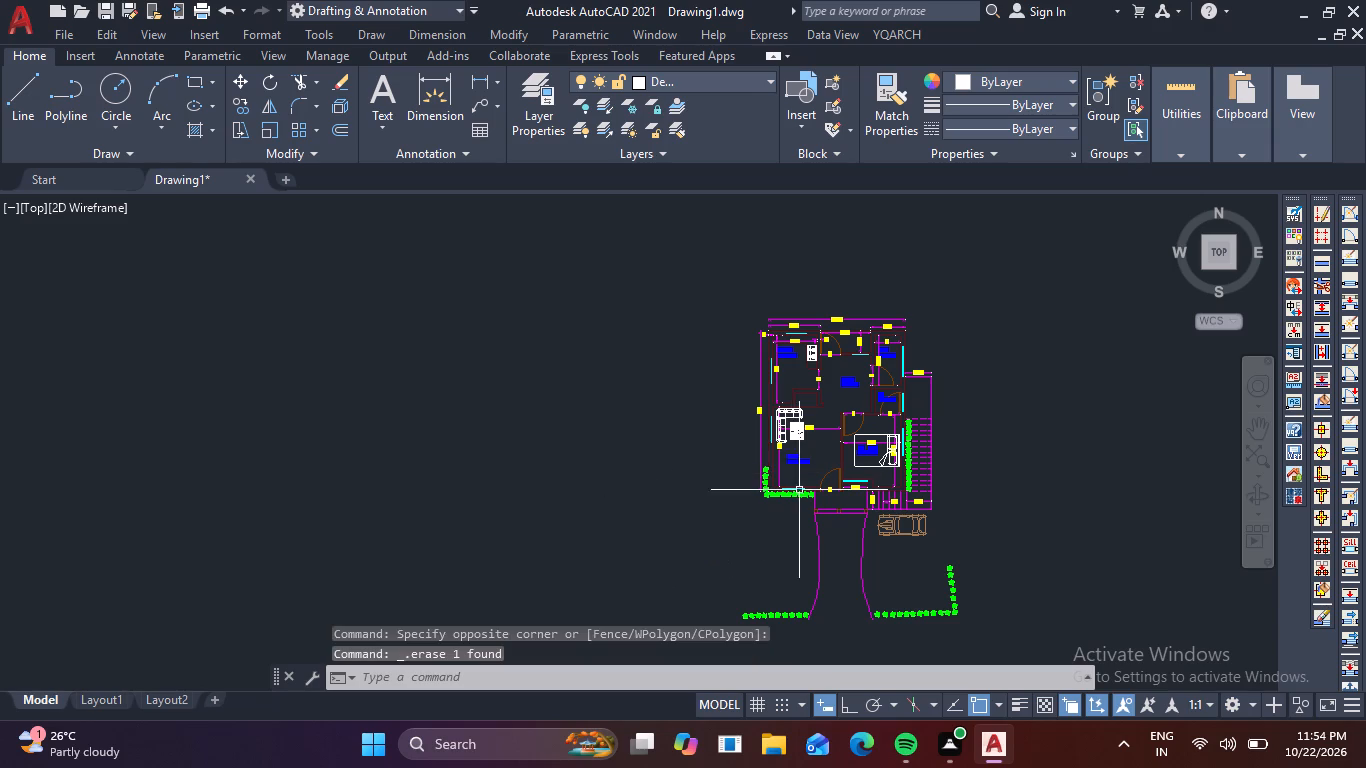
Save the drawing in Documents under the file name 7700 and dismiss the web and mobile notice.
{"action": "middle_click_drag", "start_coordinate": [773, 551], "coordinate": [810, 499]}
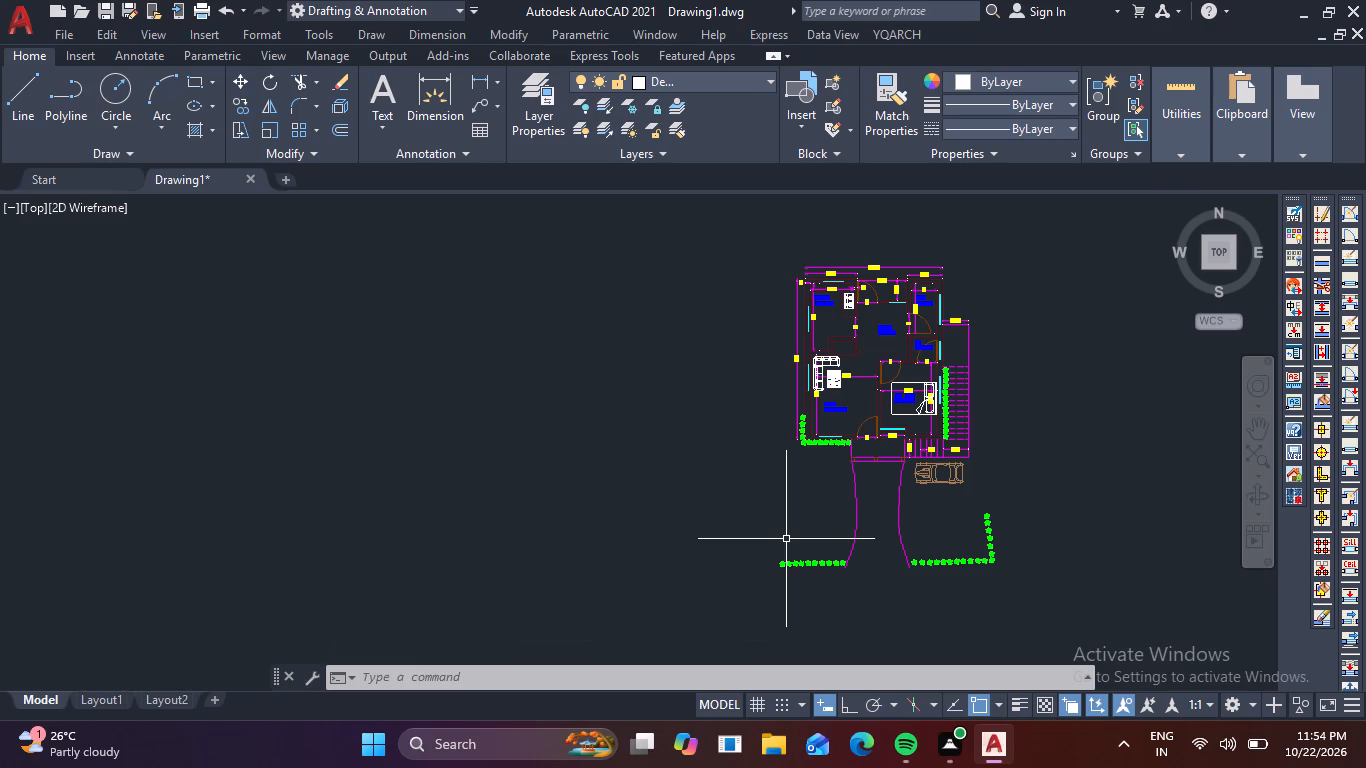
{"action": "key", "text": "ctrl+s"}
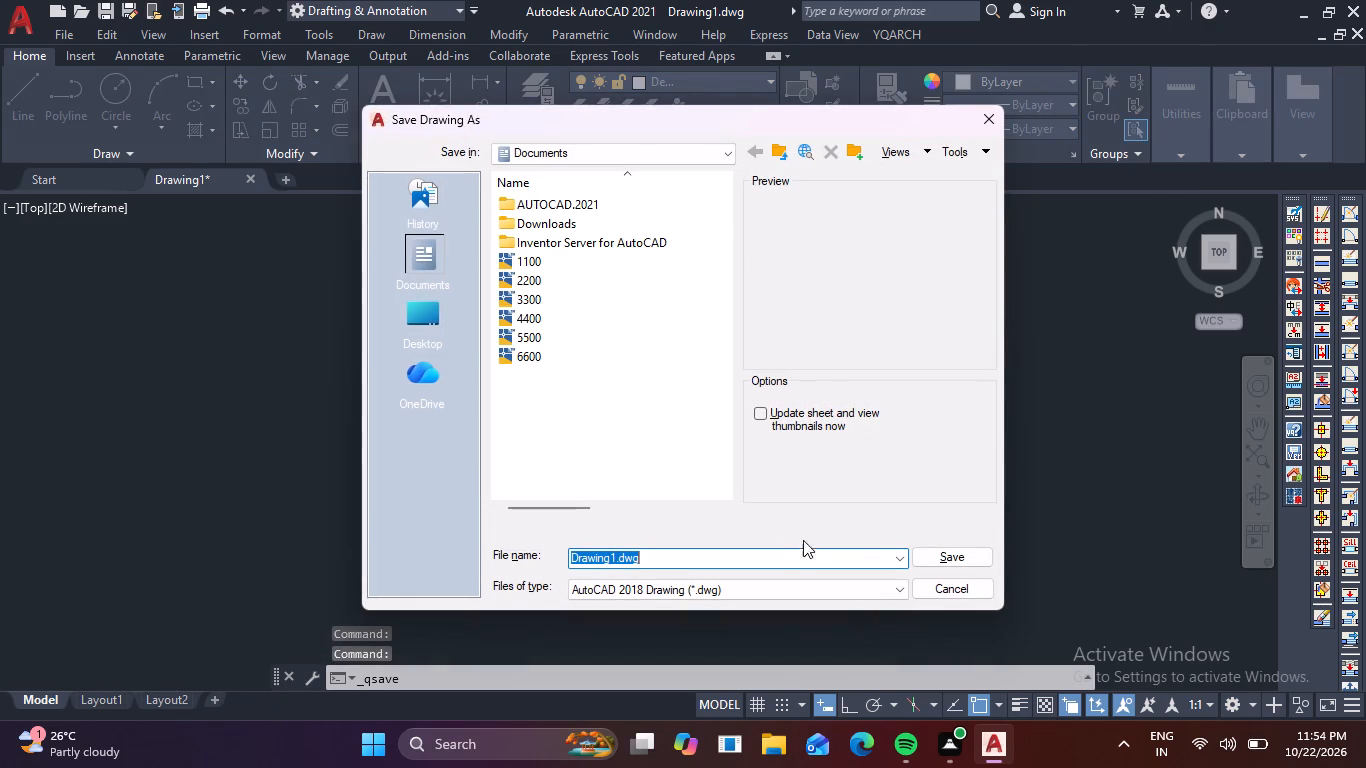
{"action": "left_click", "coordinate": [878, 560]}
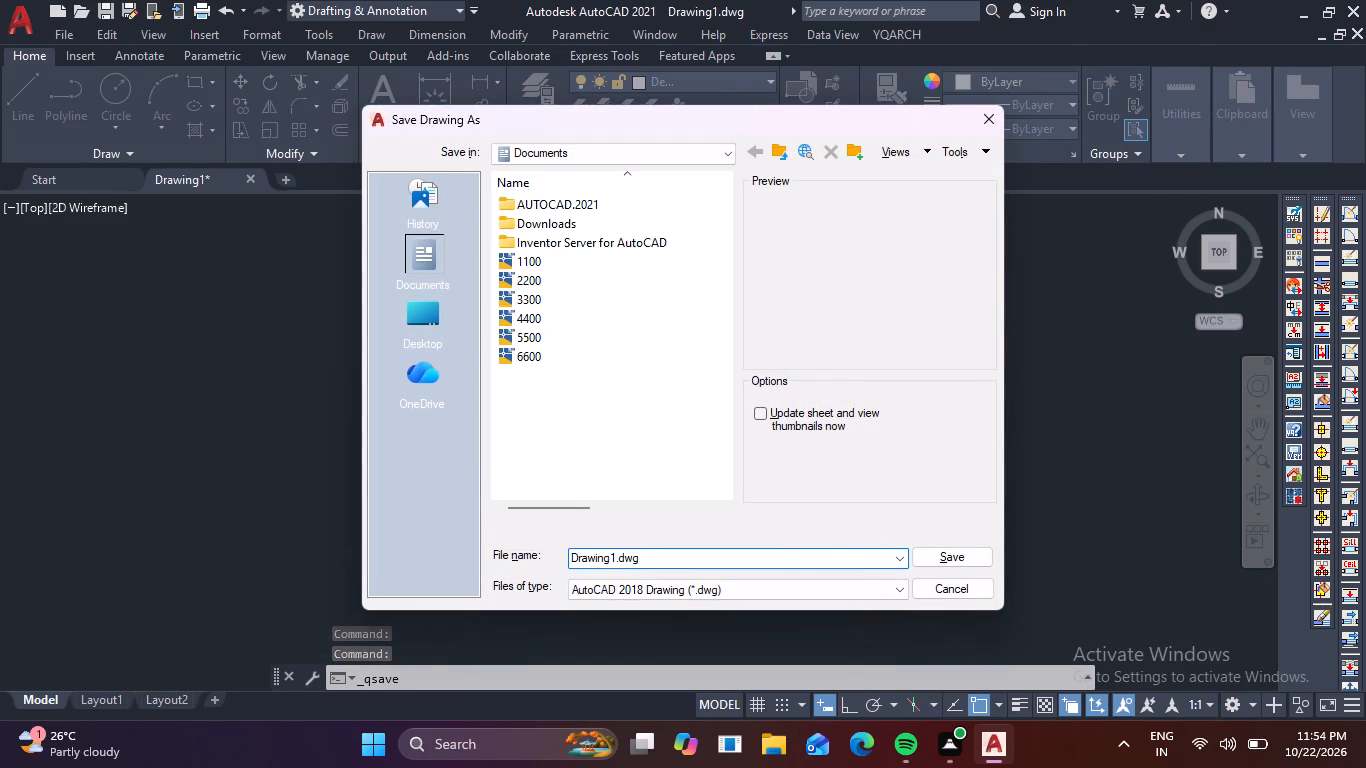
{"action": "key", "text": "BackSpace"}
{"action": "key", "text": "BackSpace"}
{"action": "key", "text": "BackSpace"}
{"action": "key", "text": "BackSpace"}
{"action": "key", "text": "BackSpace"}
{"action": "key", "text": "BackSpace"}
{"action": "key", "text": "BackSpace"}
{"action": "key", "text": "BackSpace"}
{"action": "key", "text": "BackSpace"}
{"action": "key", "text": "BackSpace"}
{"action": "key", "text": "BackSpace"}
{"action": "key", "text": "BackSpace"}
{"action": "key", "text": "BackSpace"}
{"action": "key", "text": "BackSpace"}
{"action": "key", "text": "BackSpace"}
{"action": "key", "text": "BackSpace"}
{"action": "key", "text": "BackSpace"}
{"action": "key", "text": "BackSpace"}
{"action": "key", "text": "BackSpace"}
{"action": "key", "text": "BackSpace"}
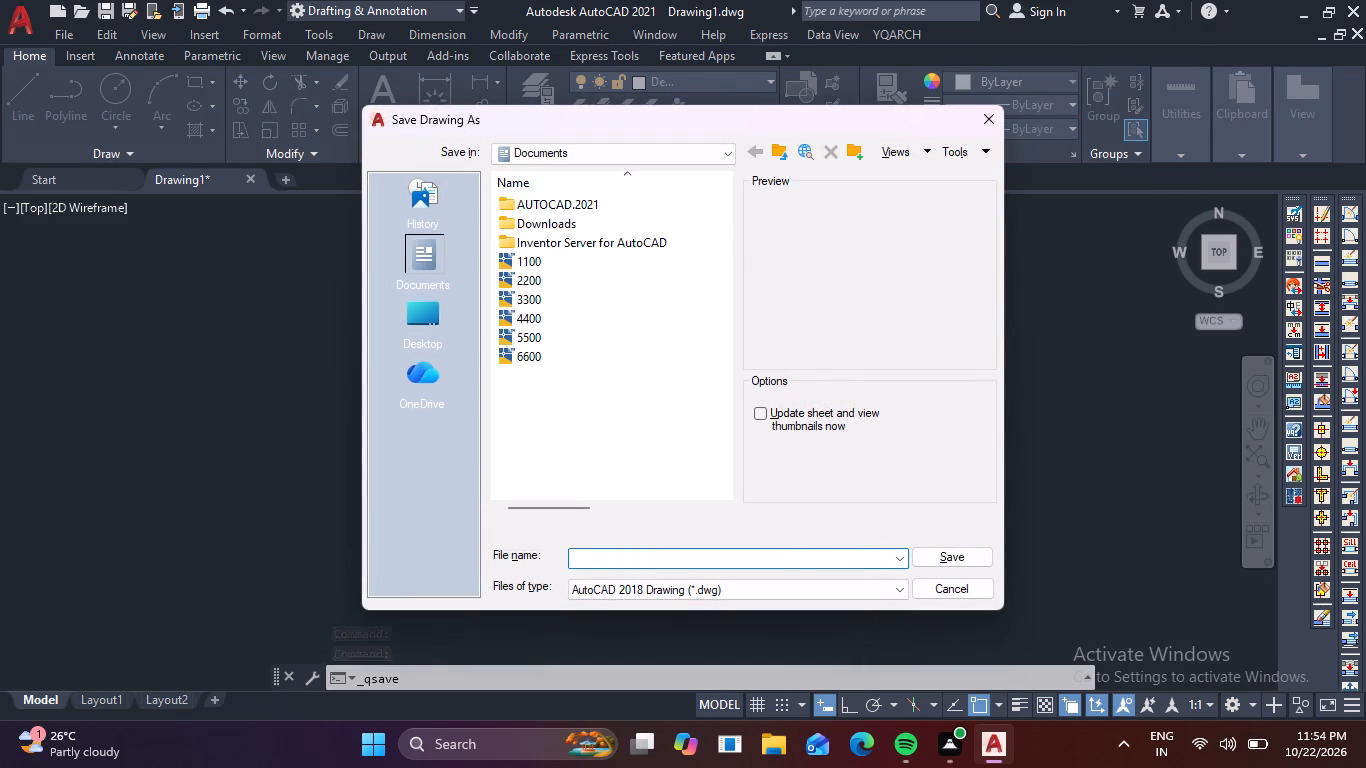
{"action": "type", "text": "77"}
{"action": "type", "text": "00"}
{"action": "left_click", "coordinate": [967, 561]}
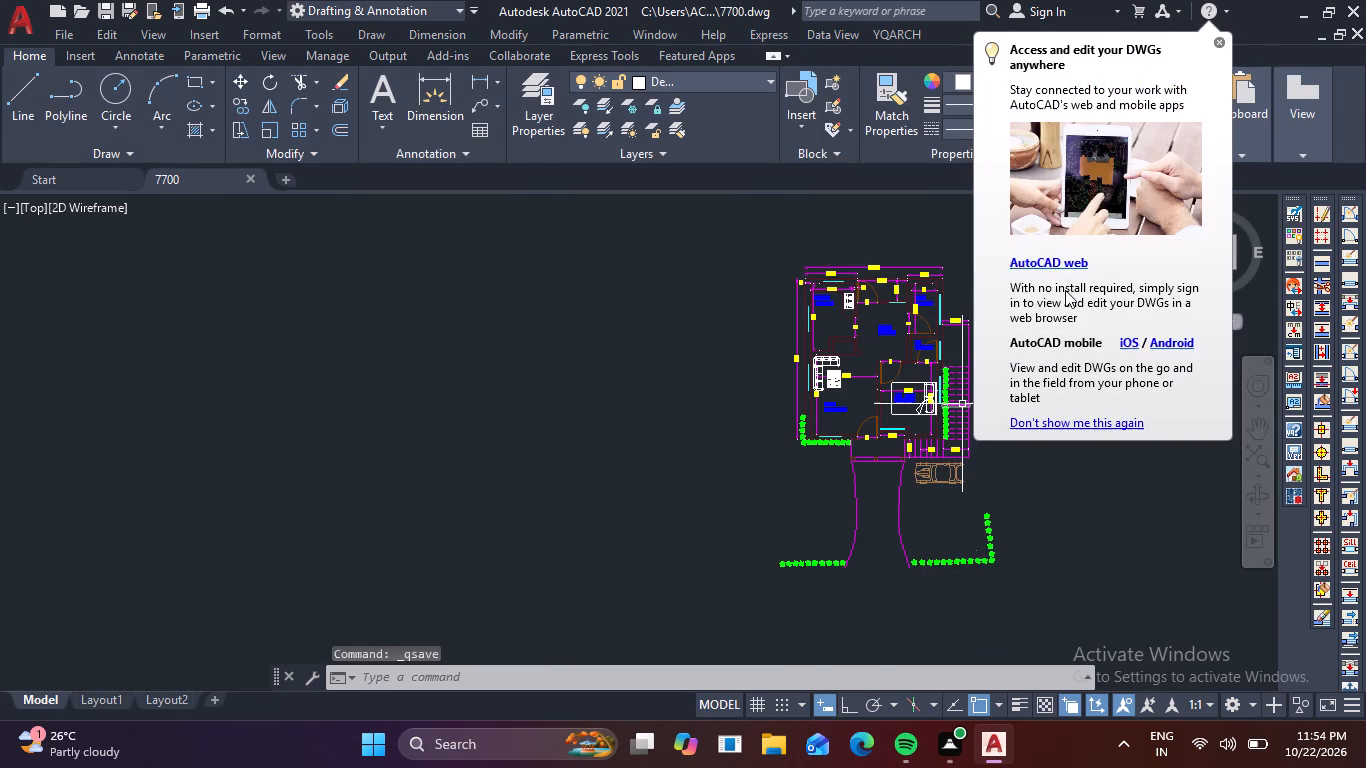
{"action": "left_click", "coordinate": [1213, 45]}
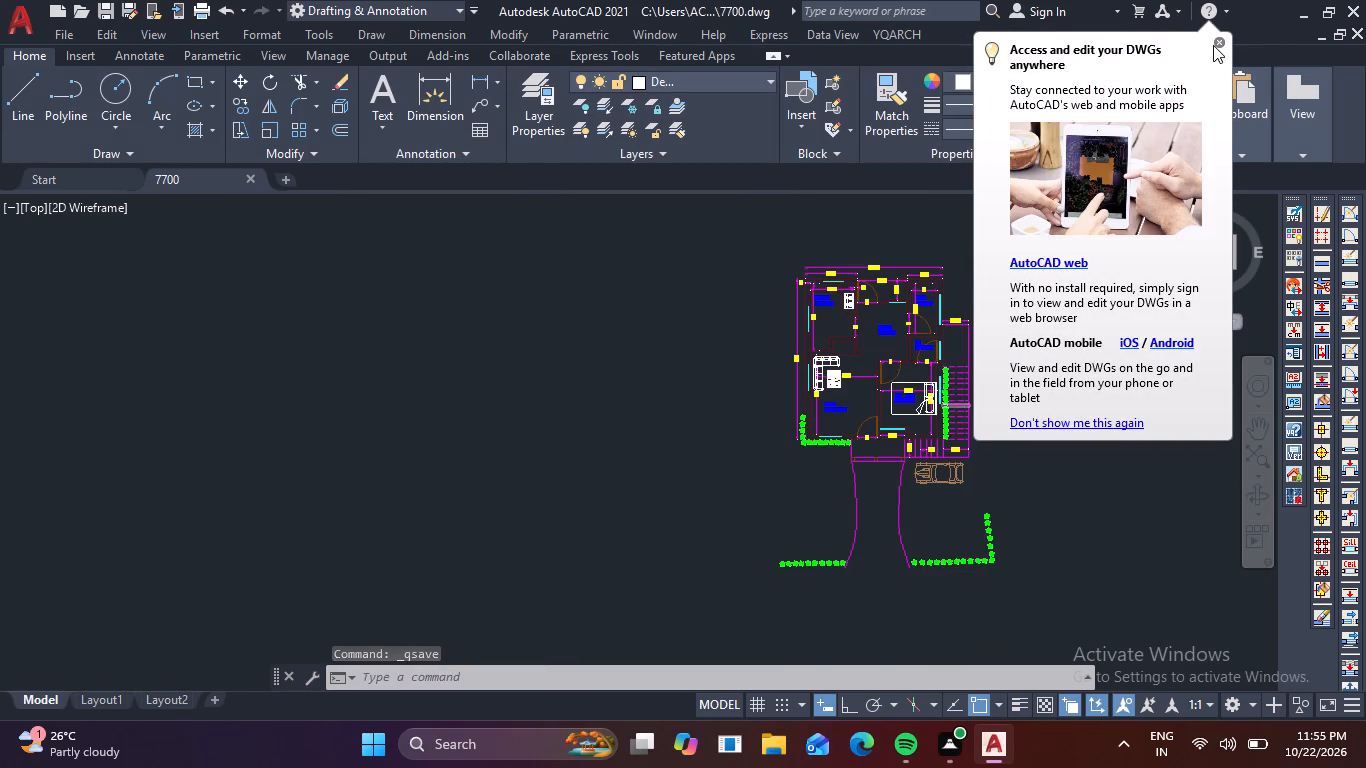
{"action": "left_click", "coordinate": [1224, 43]}
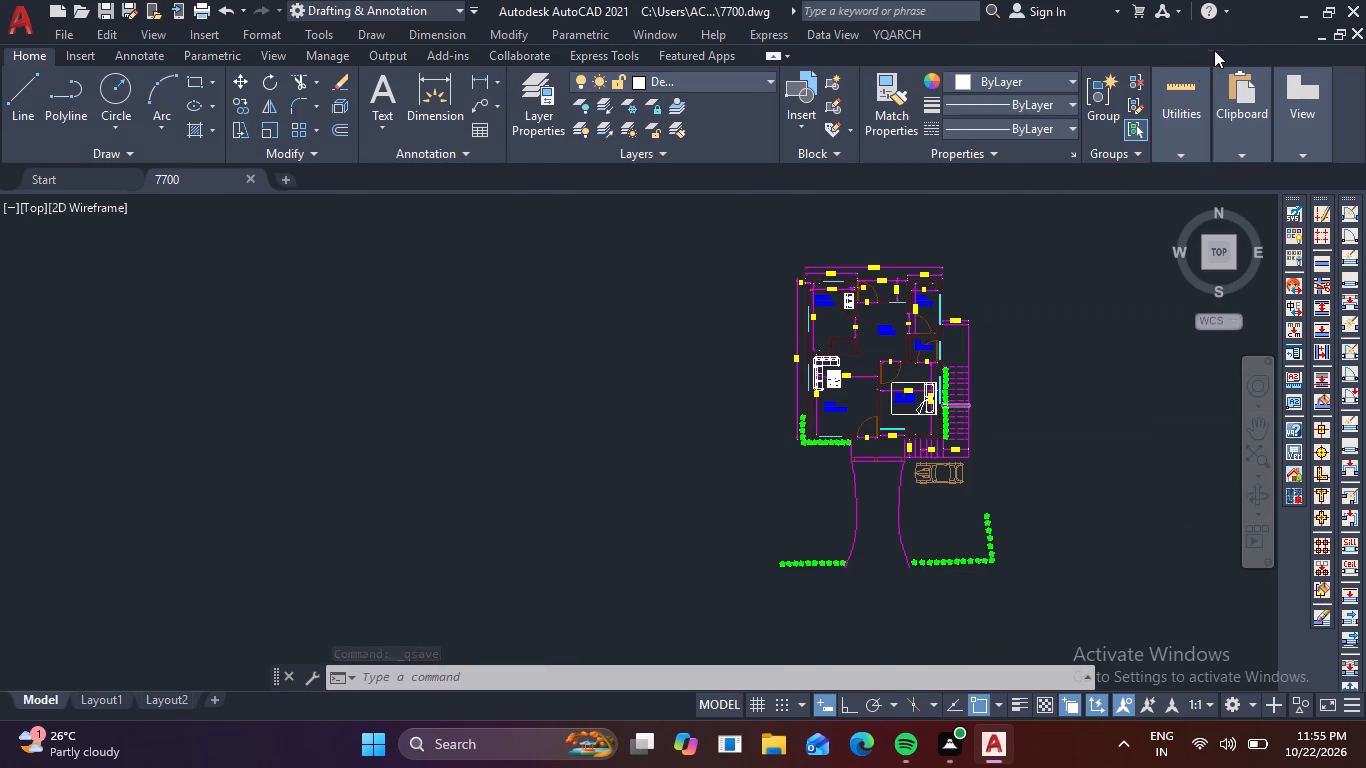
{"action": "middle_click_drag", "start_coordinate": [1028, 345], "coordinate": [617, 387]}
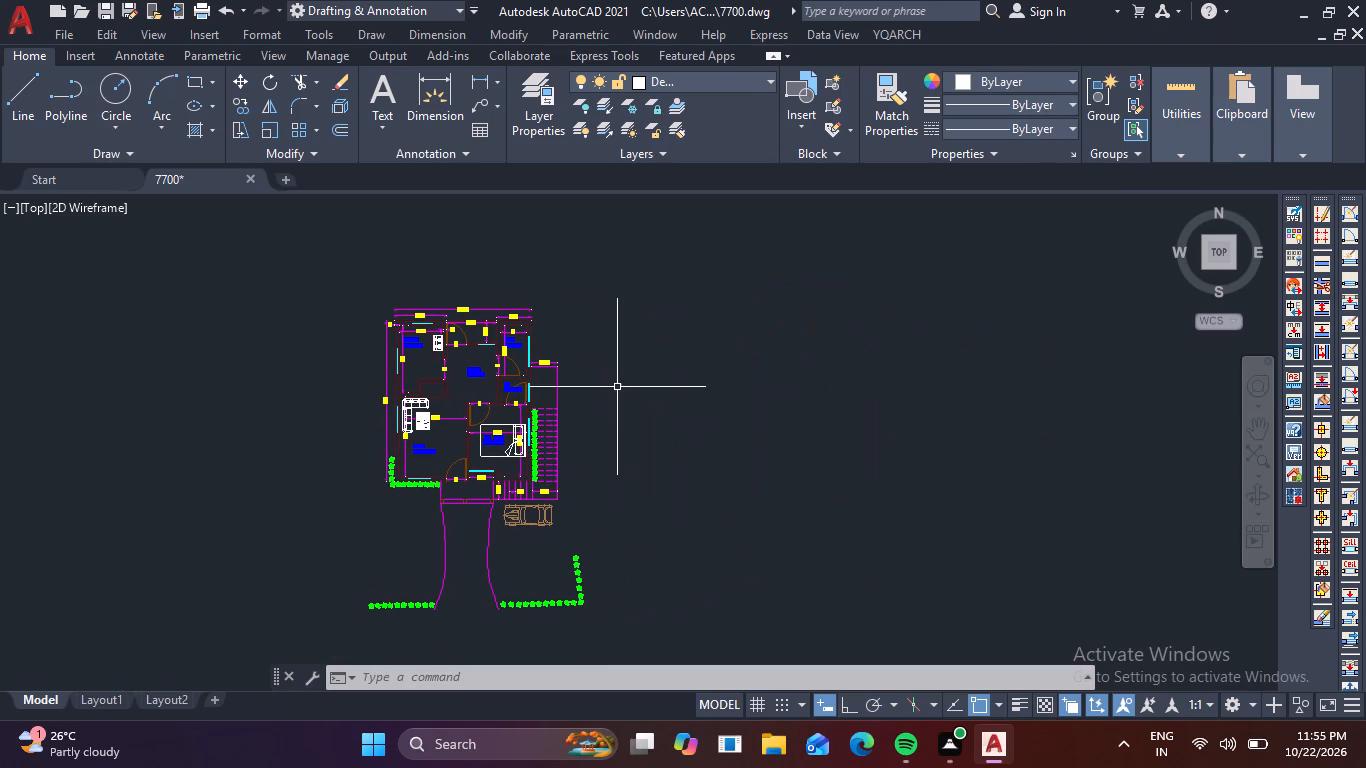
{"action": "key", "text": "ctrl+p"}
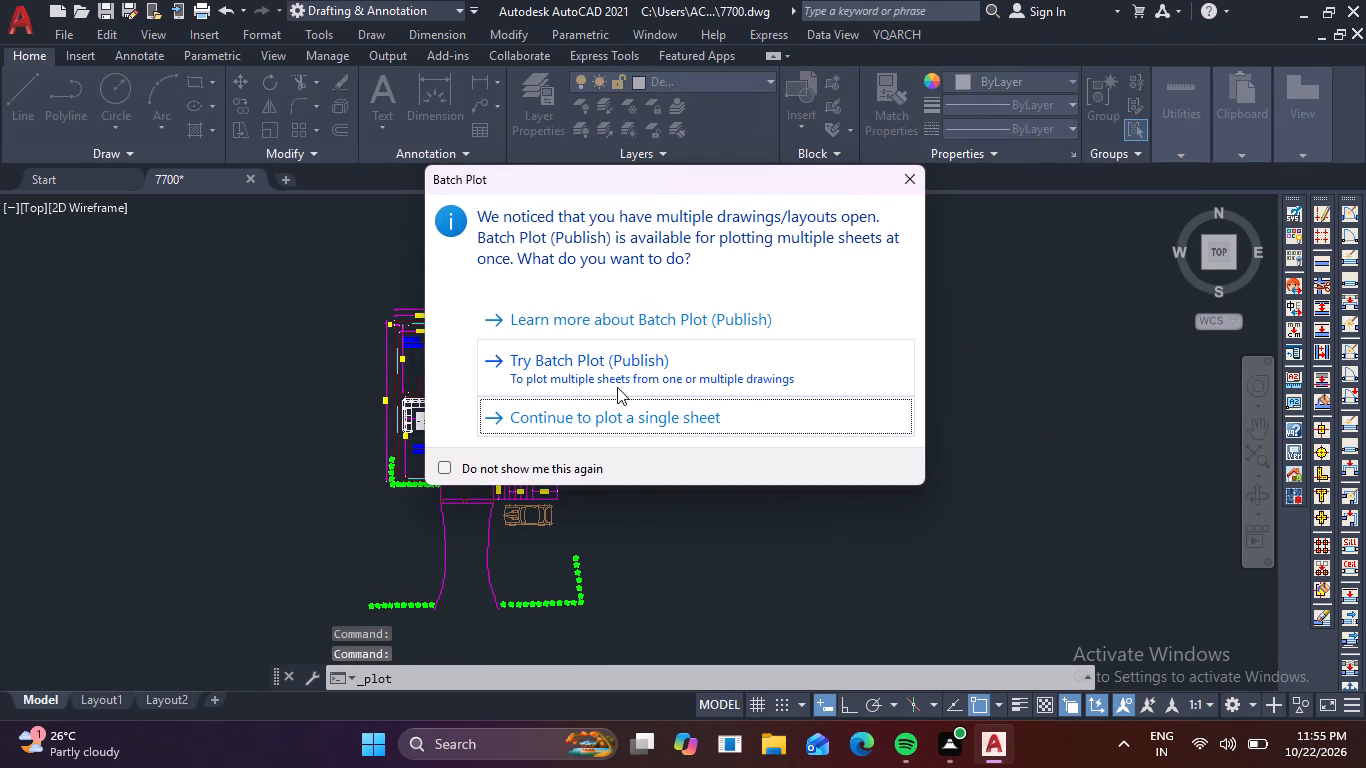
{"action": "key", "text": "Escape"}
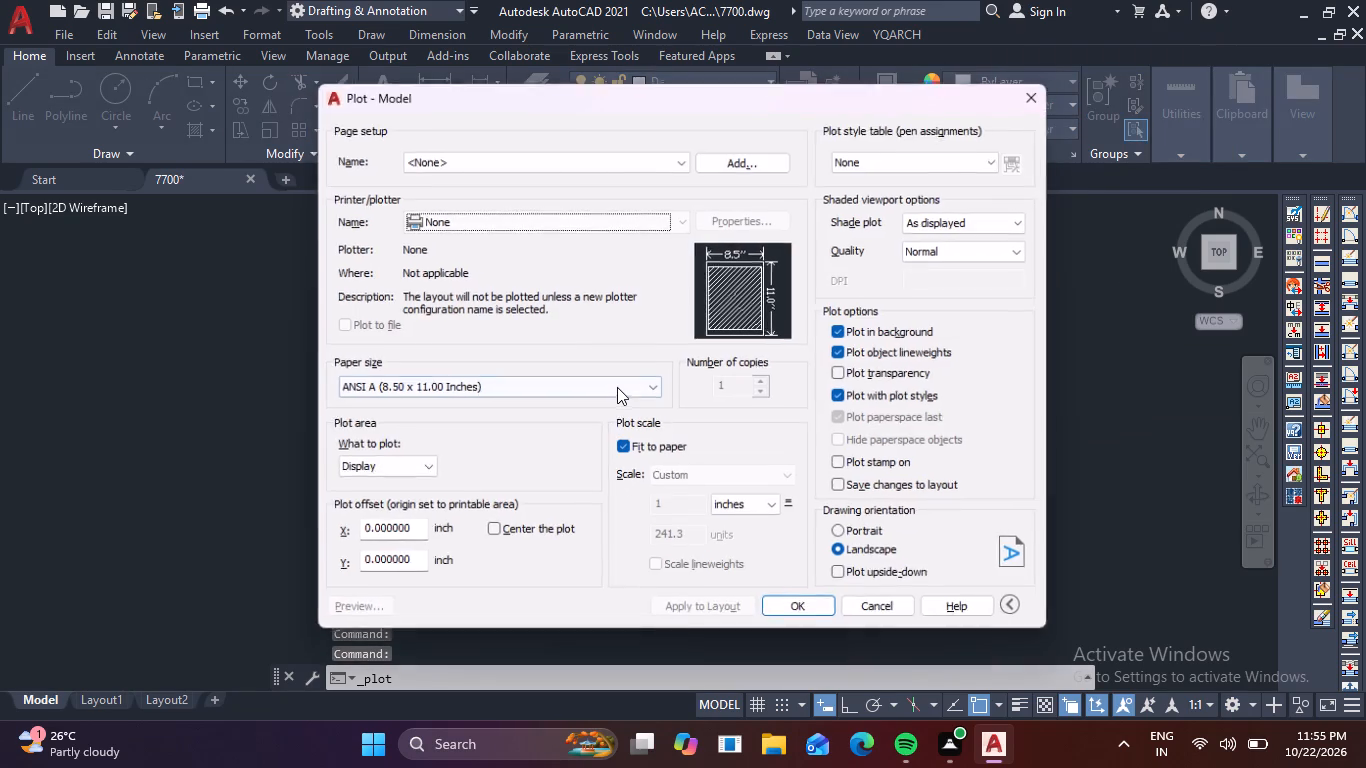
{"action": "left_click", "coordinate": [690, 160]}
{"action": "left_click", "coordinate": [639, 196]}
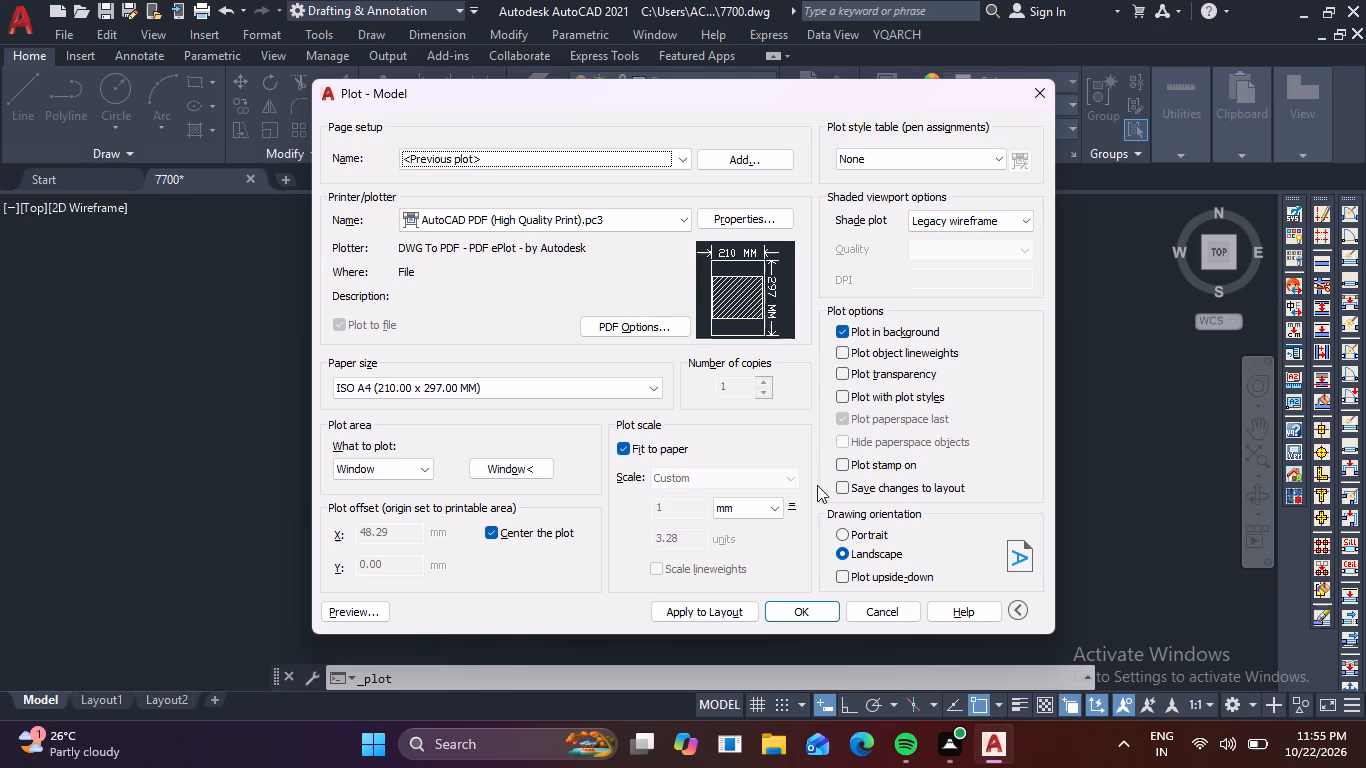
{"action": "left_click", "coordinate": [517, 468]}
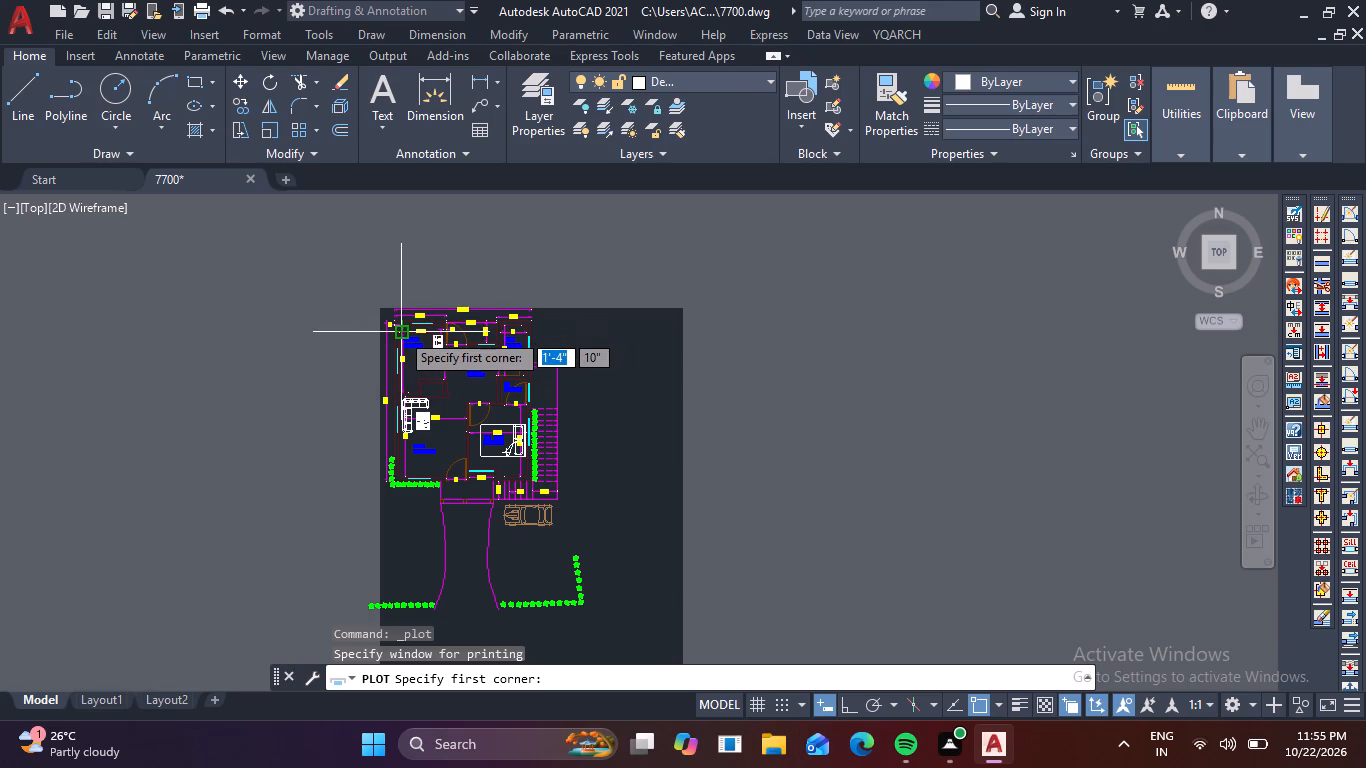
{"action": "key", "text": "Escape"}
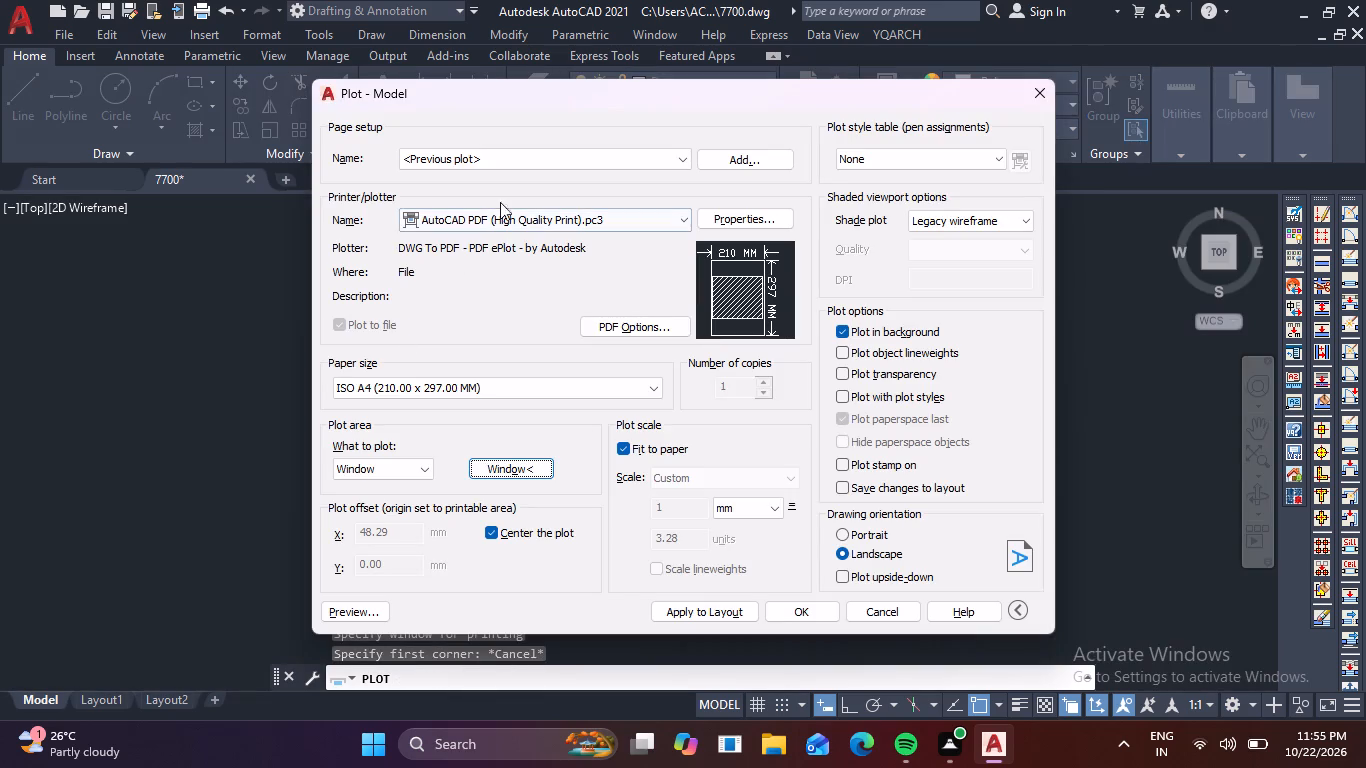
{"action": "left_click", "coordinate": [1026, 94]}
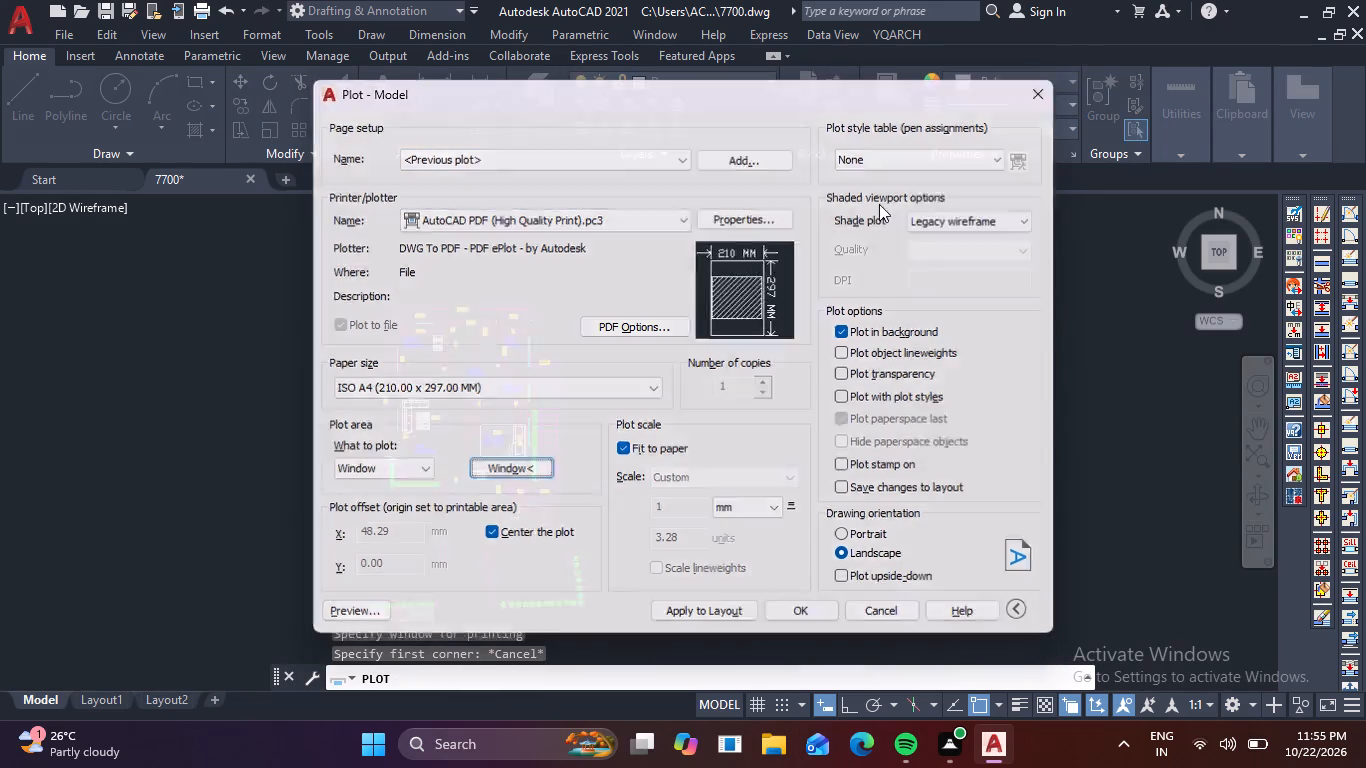
Draw a rectangular border of about 36' by 49' around the whole plan, including the driveway and hedges.
{"action": "scroll", "coordinate": [741, 298], "scroll_direction": "down", "scroll_amount": 1}
{"action": "middle_click_drag", "start_coordinate": [723, 311], "coordinate": [714, 256]}
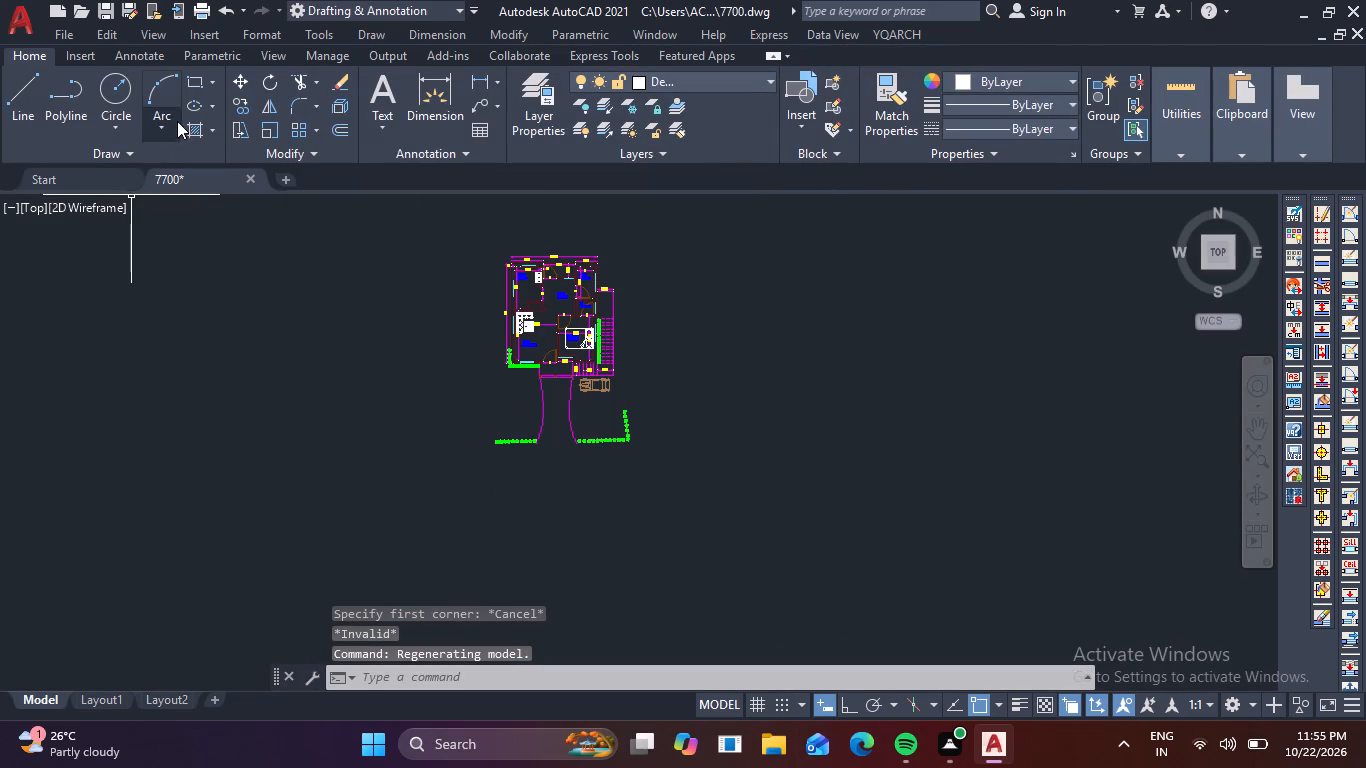
{"action": "left_click", "coordinate": [192, 84]}
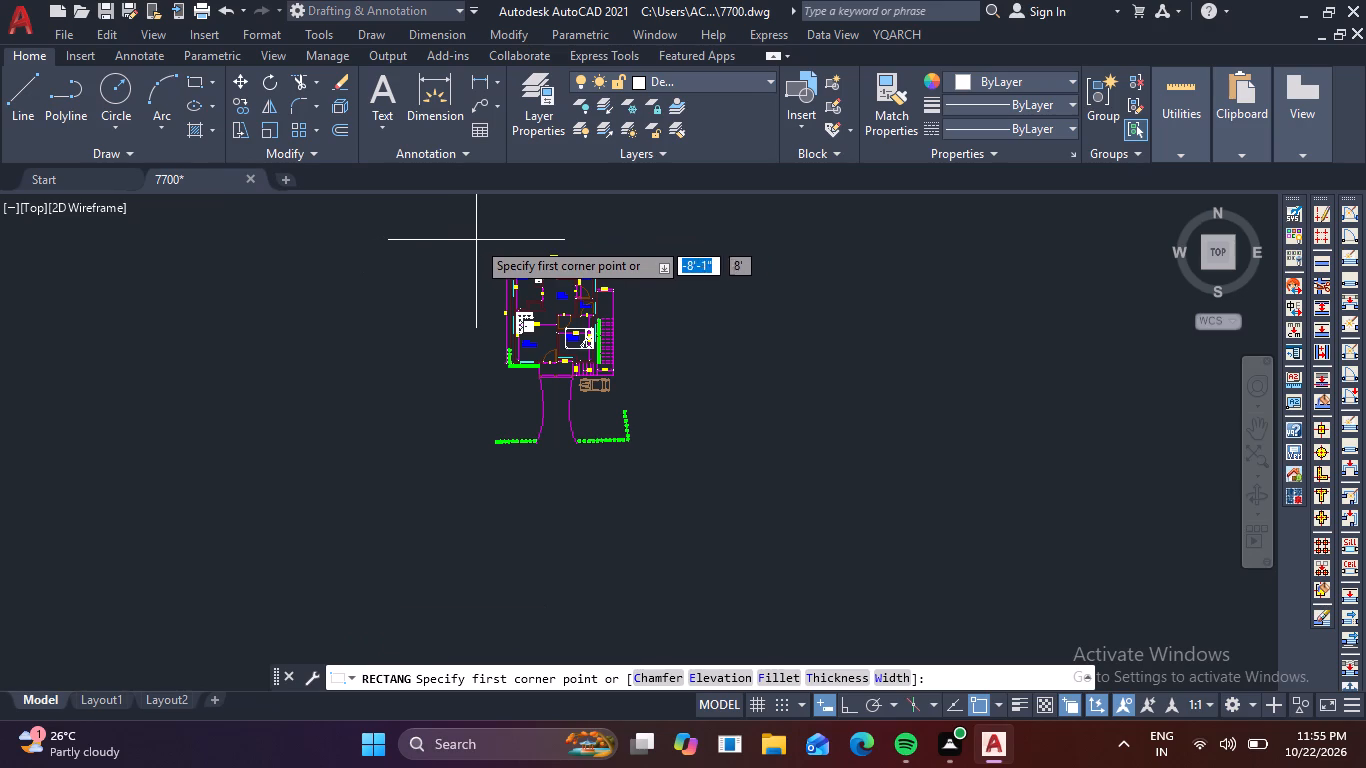
{"action": "left_click", "coordinate": [484, 244]}
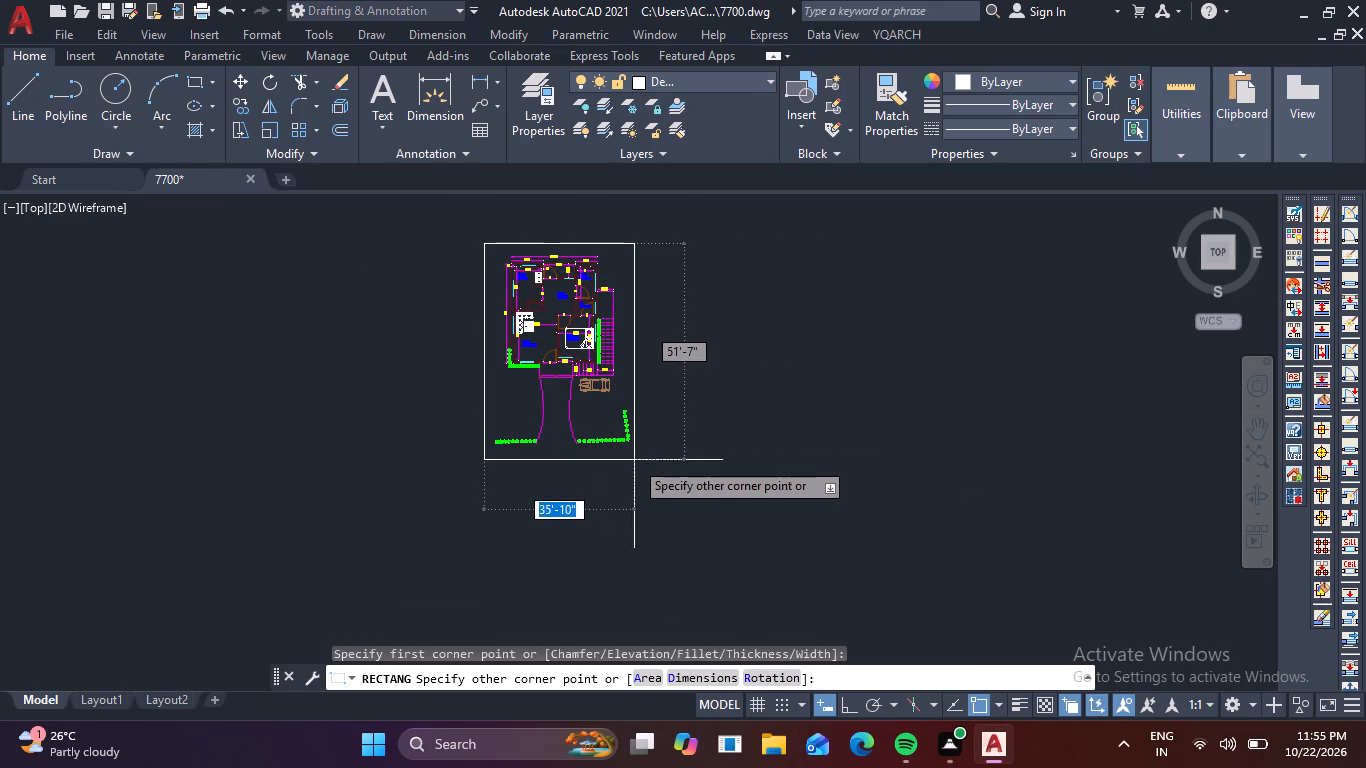
{"action": "scroll", "coordinate": [634, 460], "scroll_direction": "up", "scroll_amount": 1}
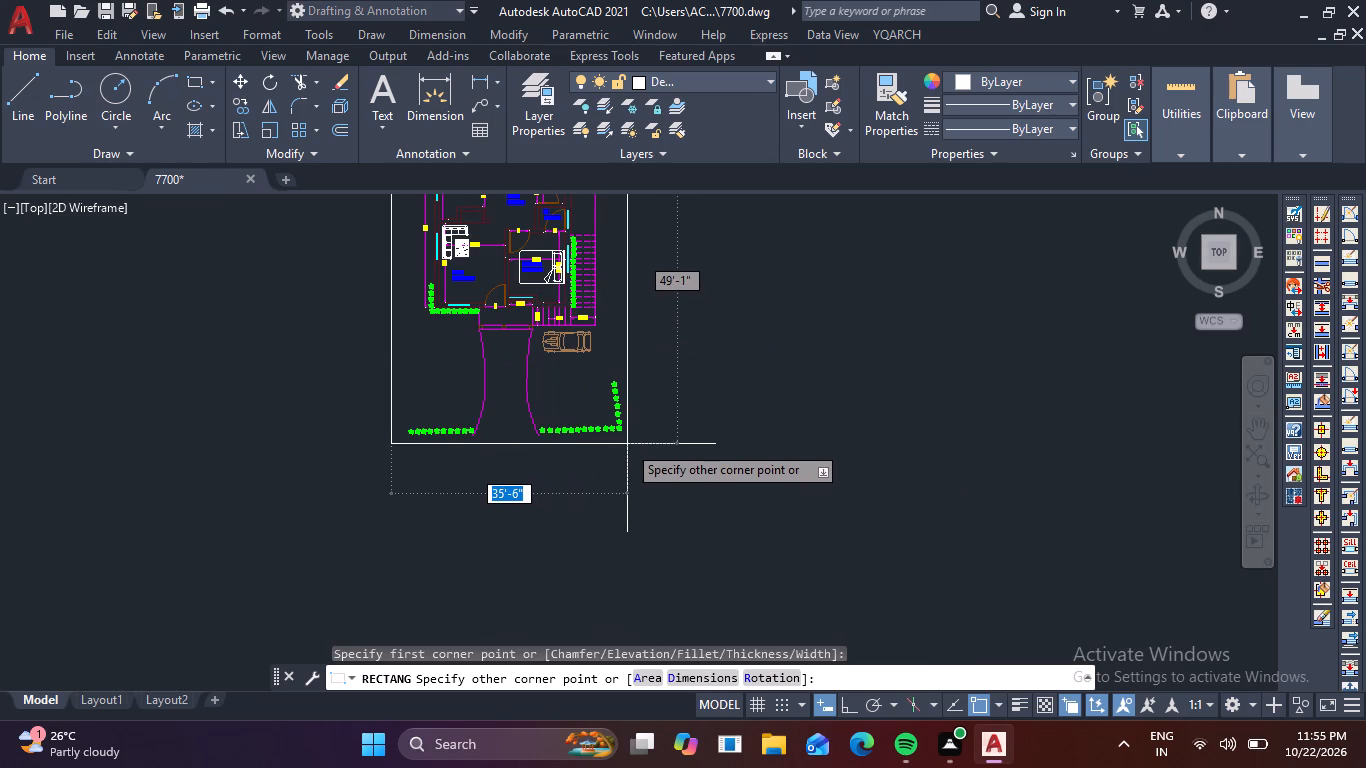
{"action": "left_click", "coordinate": [635, 442]}
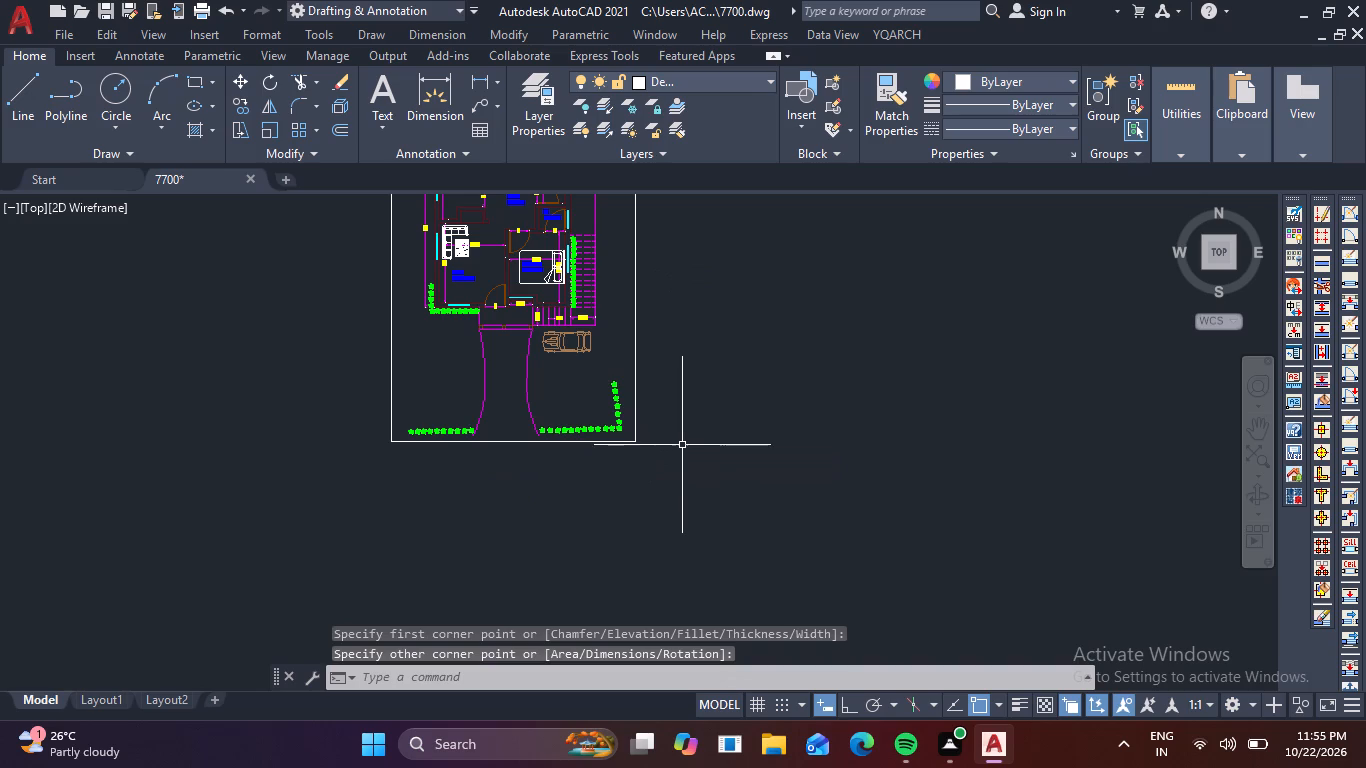
{"action": "middle_click_drag", "start_coordinate": [713, 429], "coordinate": [714, 582]}
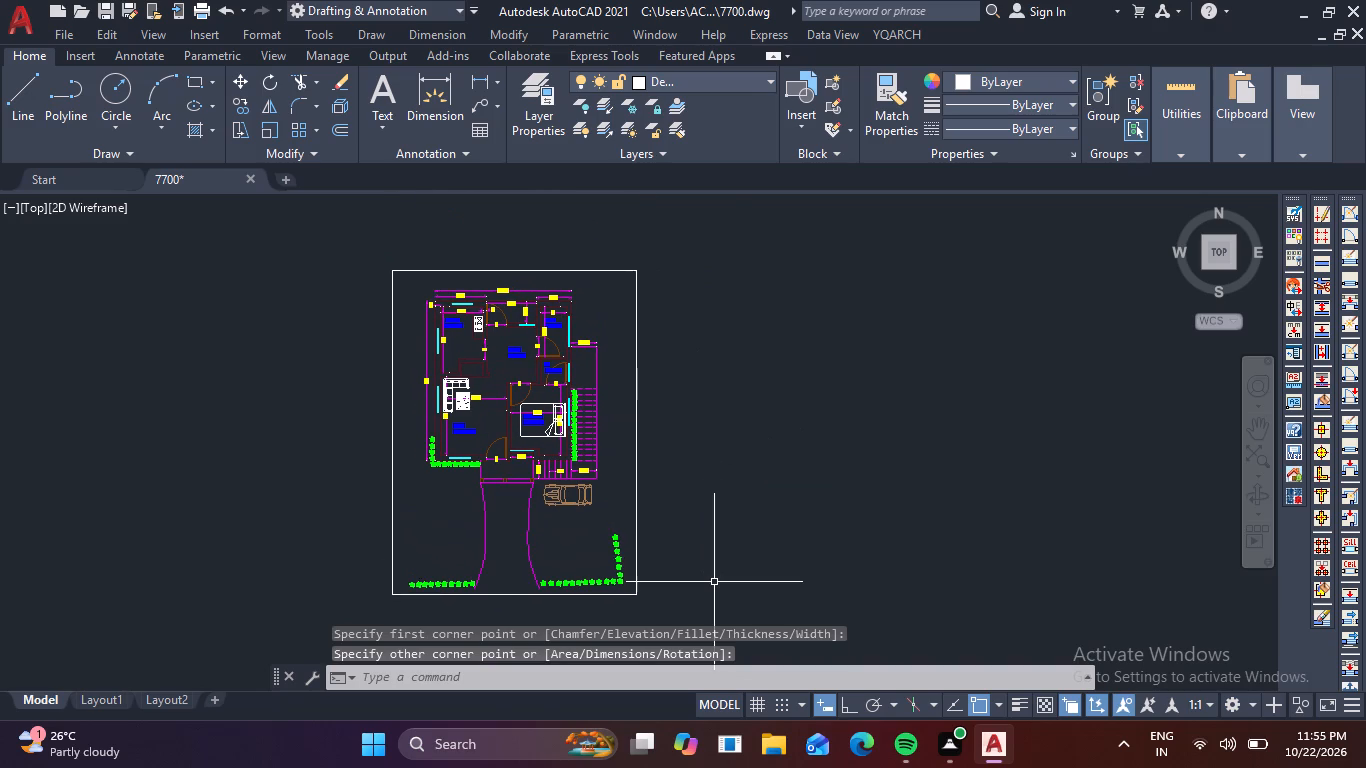
Offset the rectangular border 2" outward to form a double frame around the plan.
{"action": "key", "text": "o"}
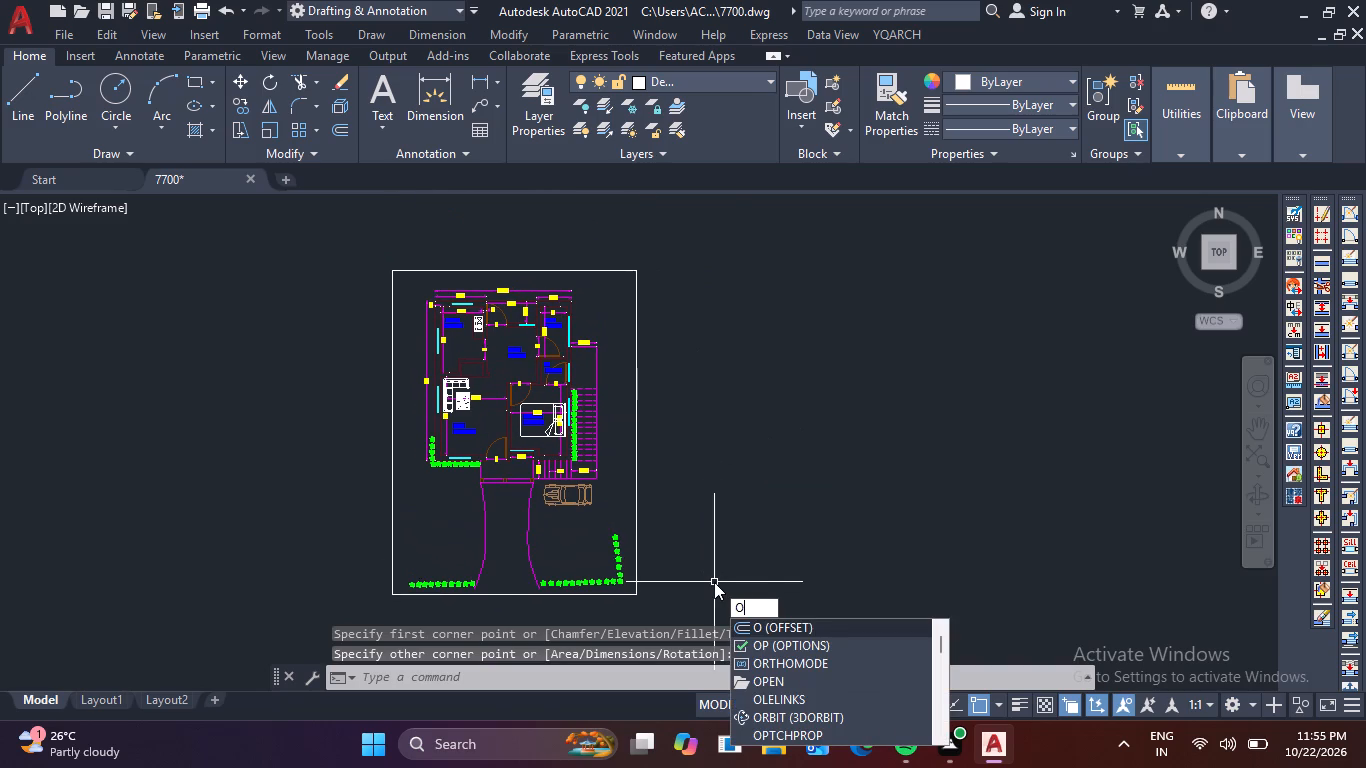
{"action": "key", "text": "Return"}
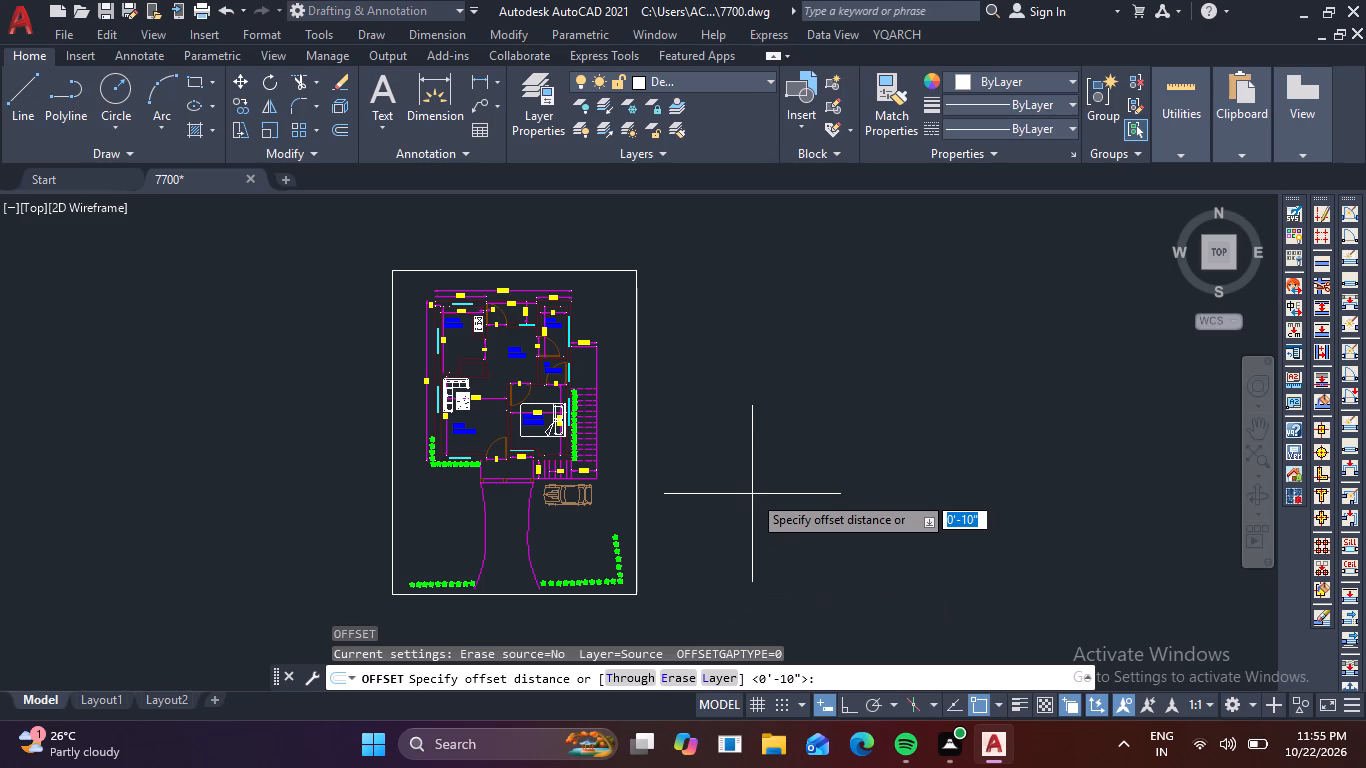
{"action": "key", "text": "2"}
{"action": "key", "text": "space"}
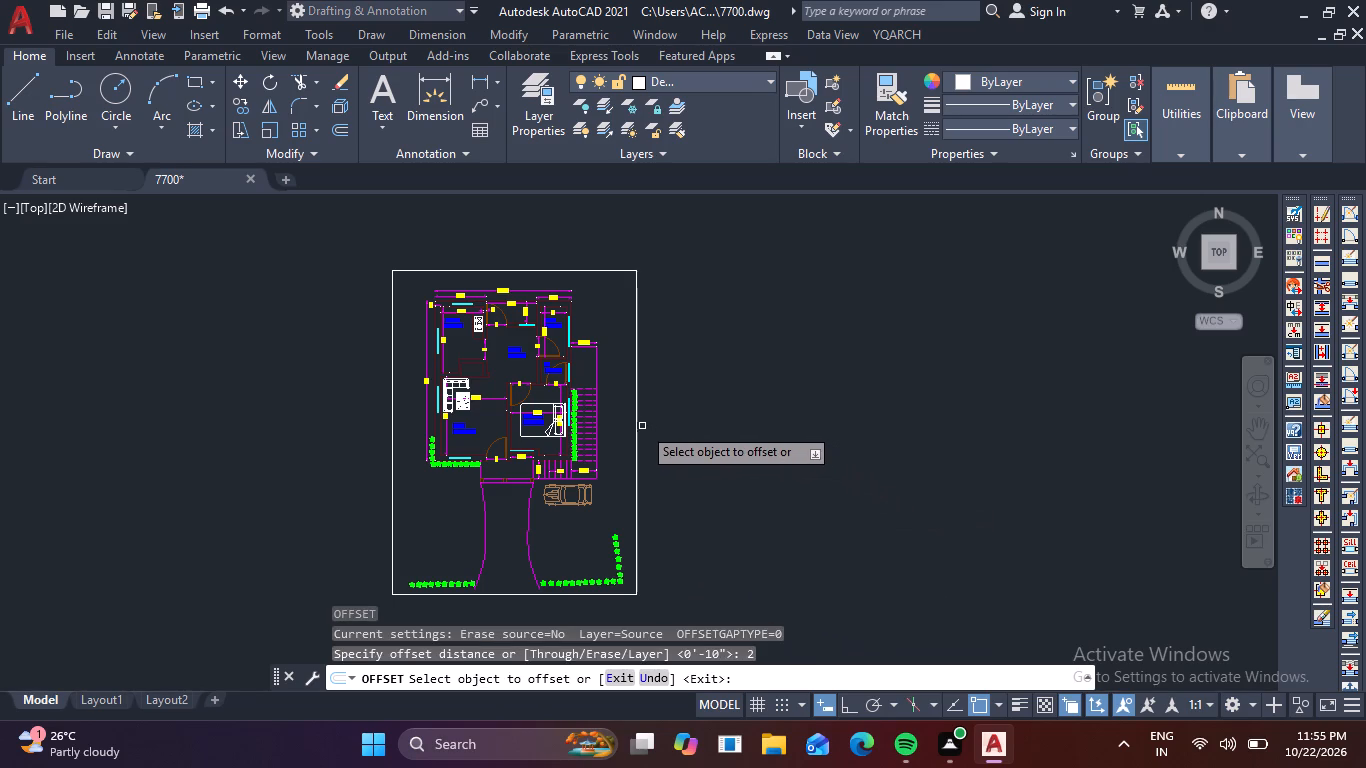
{"action": "left_click", "coordinate": [637, 424]}
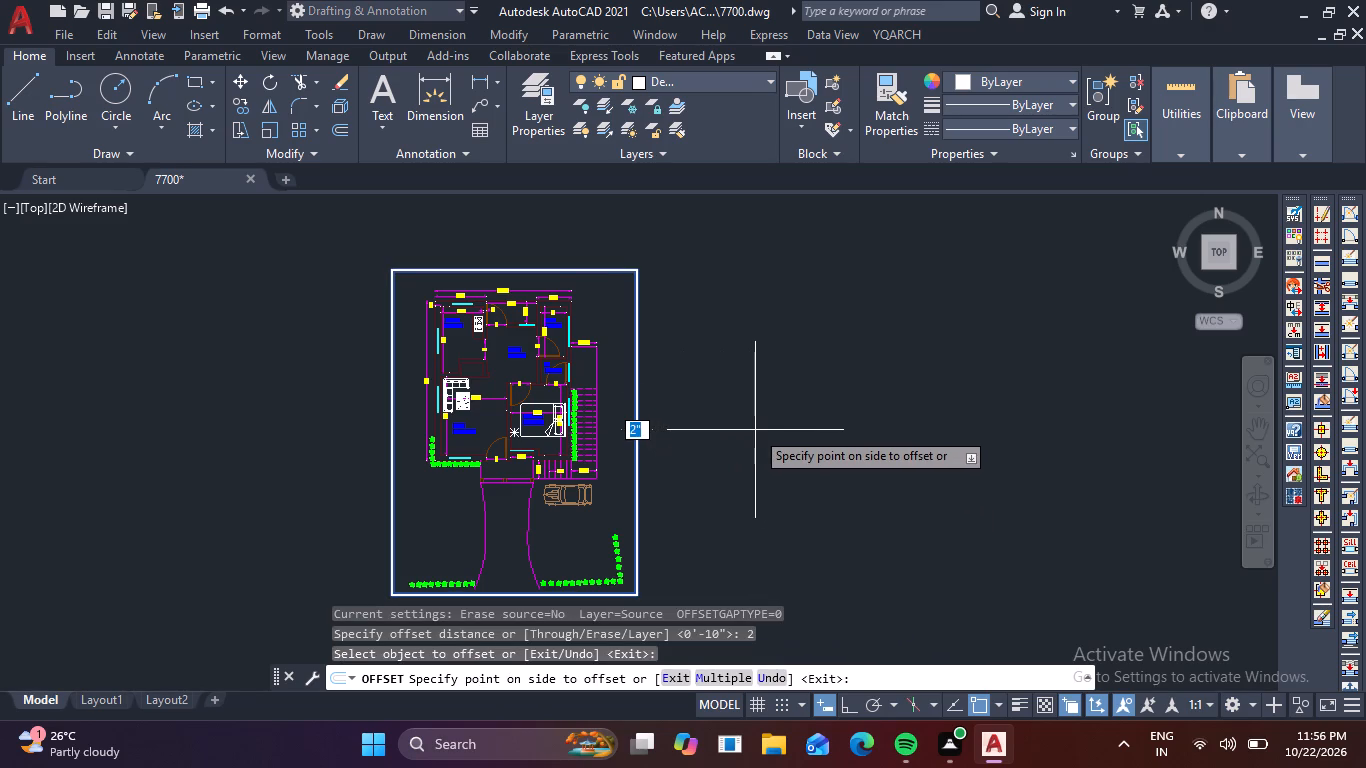
{"action": "left_click", "coordinate": [755, 430]}
{"action": "scroll", "coordinate": [601, 423], "scroll_direction": "up", "scroll_amount": 3}
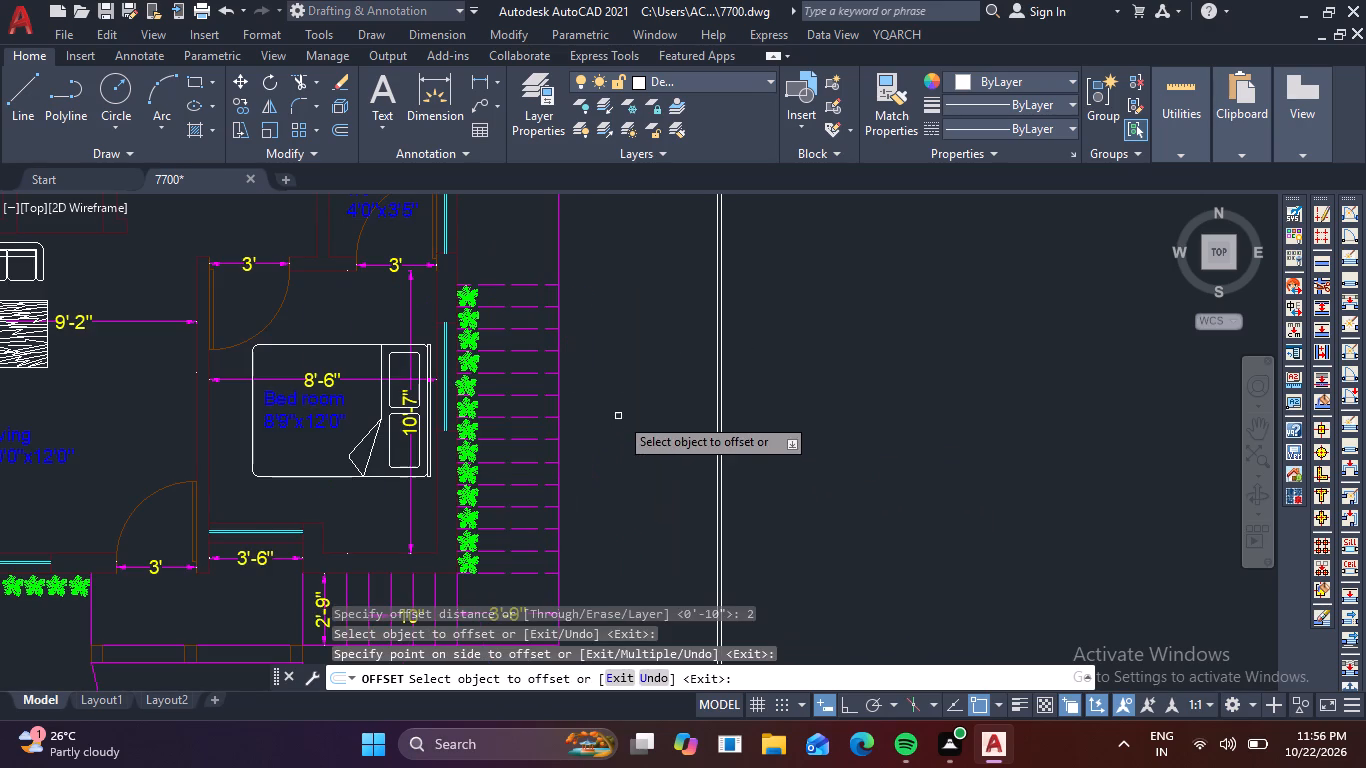
{"action": "scroll", "coordinate": [661, 413], "scroll_direction": "down", "scroll_amount": 2}
{"action": "scroll", "coordinate": [743, 423], "scroll_direction": "down", "scroll_amount": 1}
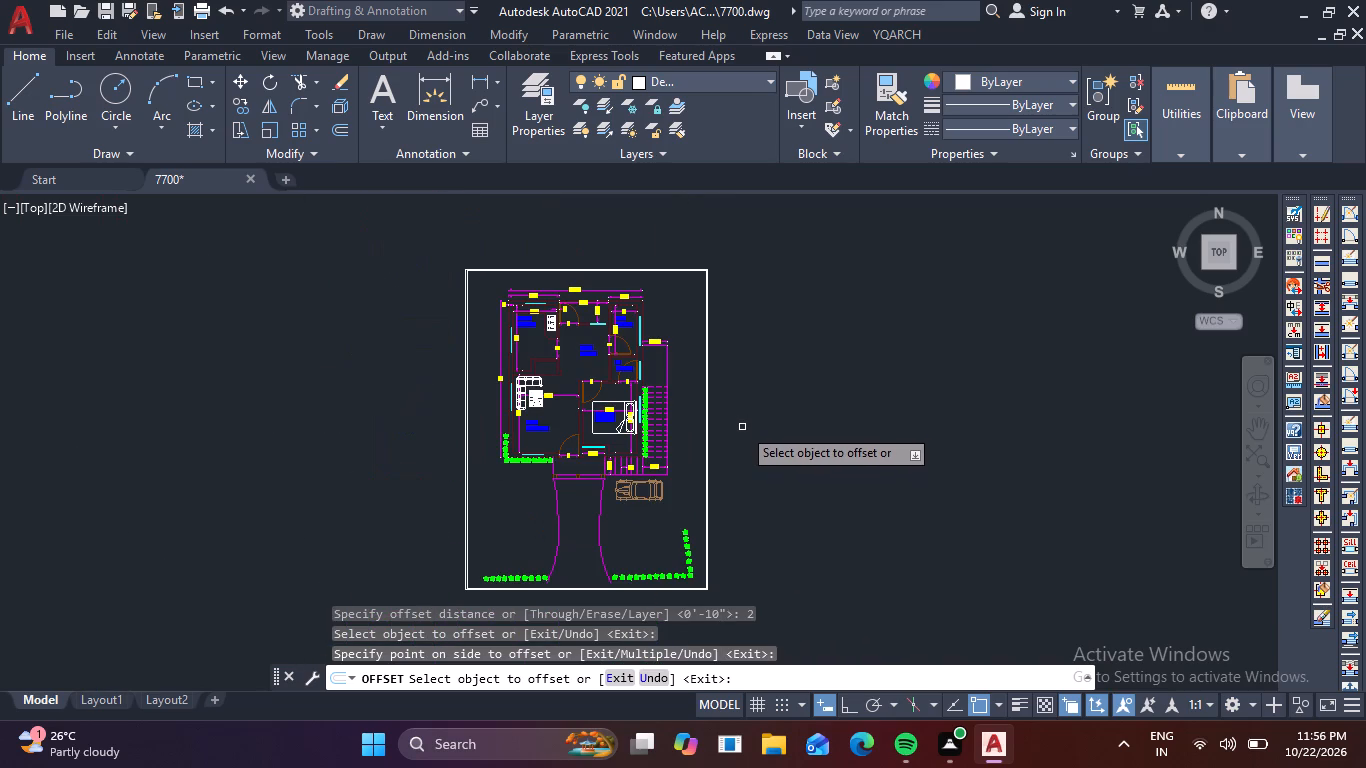
{"action": "key", "text": "Escape"}
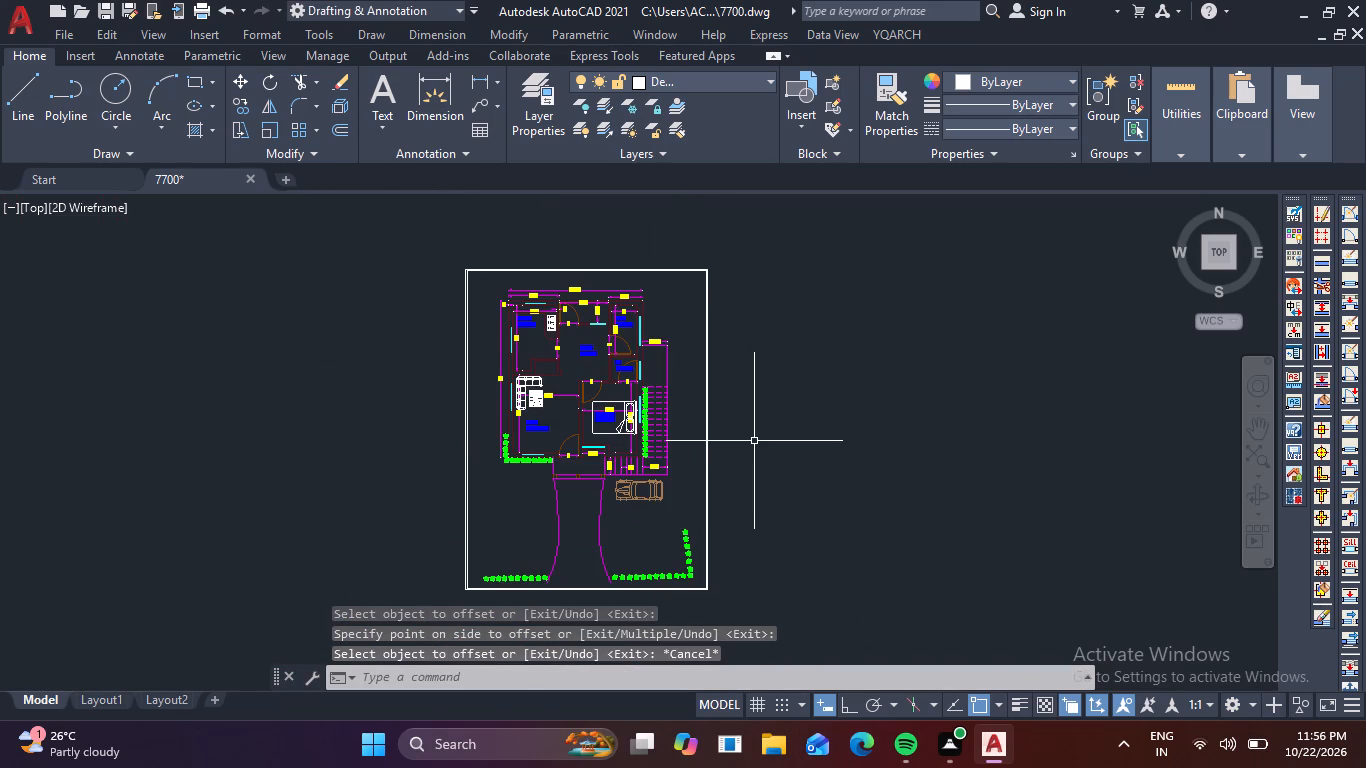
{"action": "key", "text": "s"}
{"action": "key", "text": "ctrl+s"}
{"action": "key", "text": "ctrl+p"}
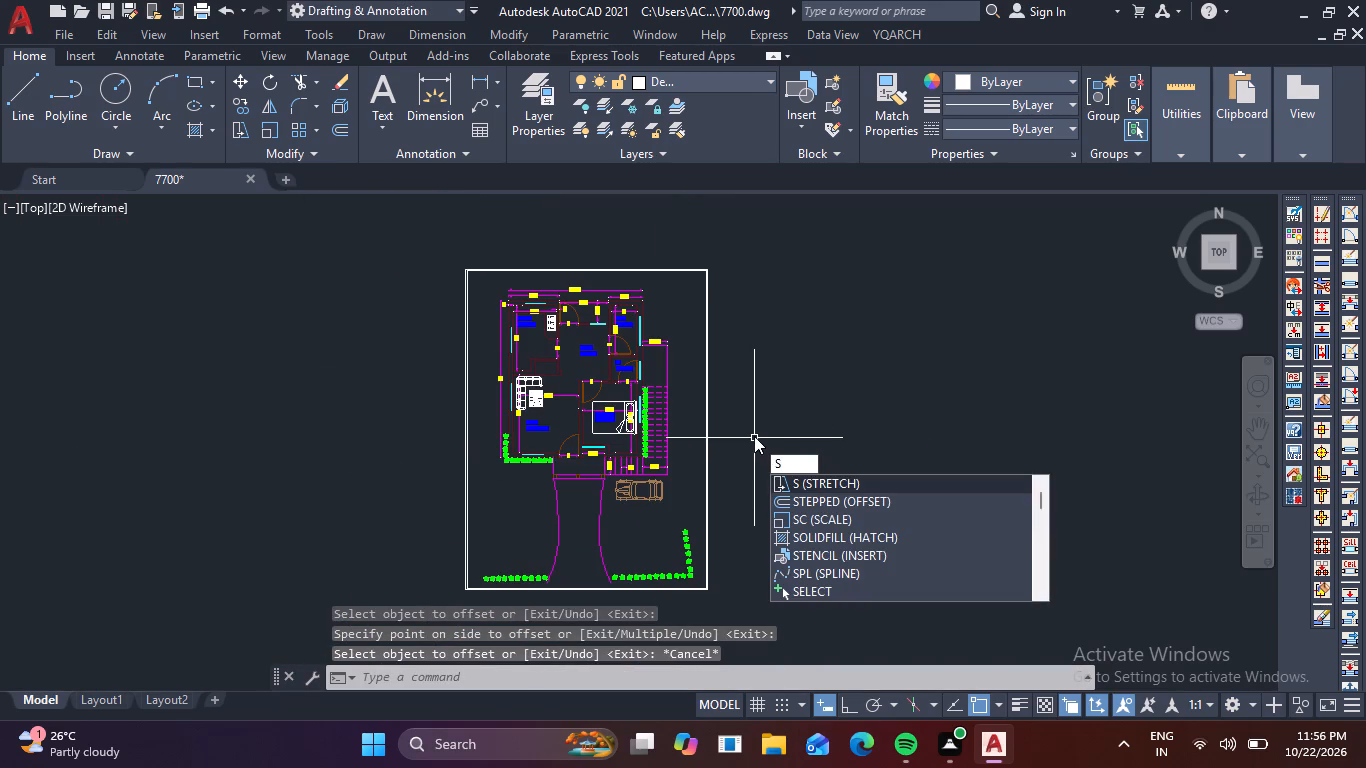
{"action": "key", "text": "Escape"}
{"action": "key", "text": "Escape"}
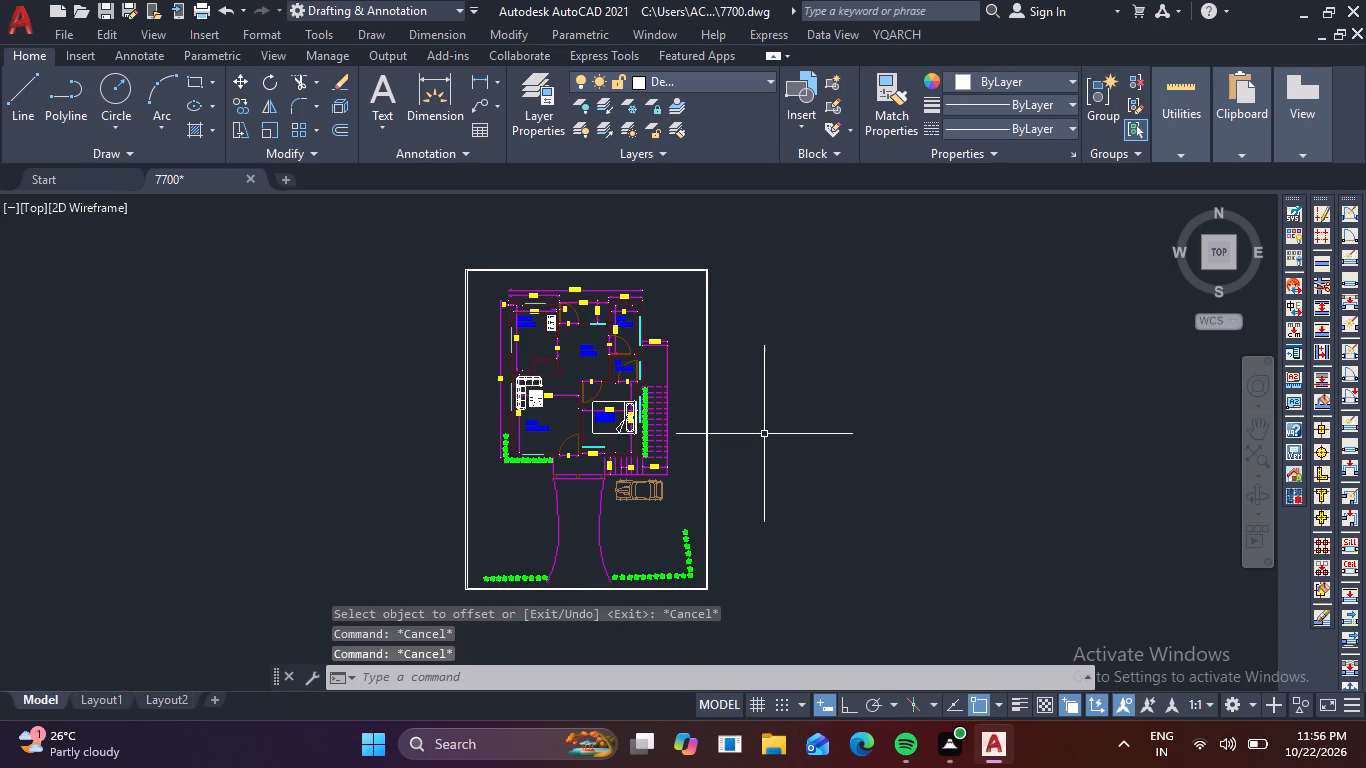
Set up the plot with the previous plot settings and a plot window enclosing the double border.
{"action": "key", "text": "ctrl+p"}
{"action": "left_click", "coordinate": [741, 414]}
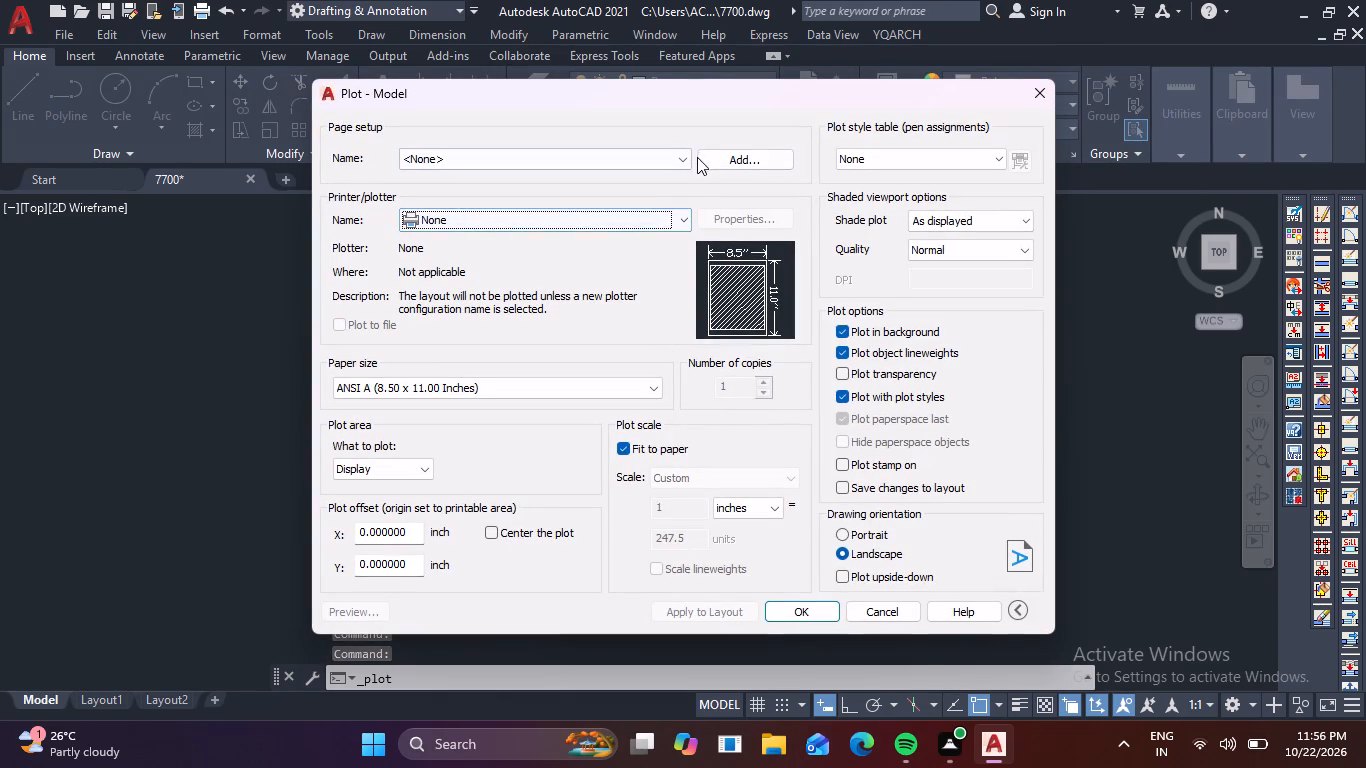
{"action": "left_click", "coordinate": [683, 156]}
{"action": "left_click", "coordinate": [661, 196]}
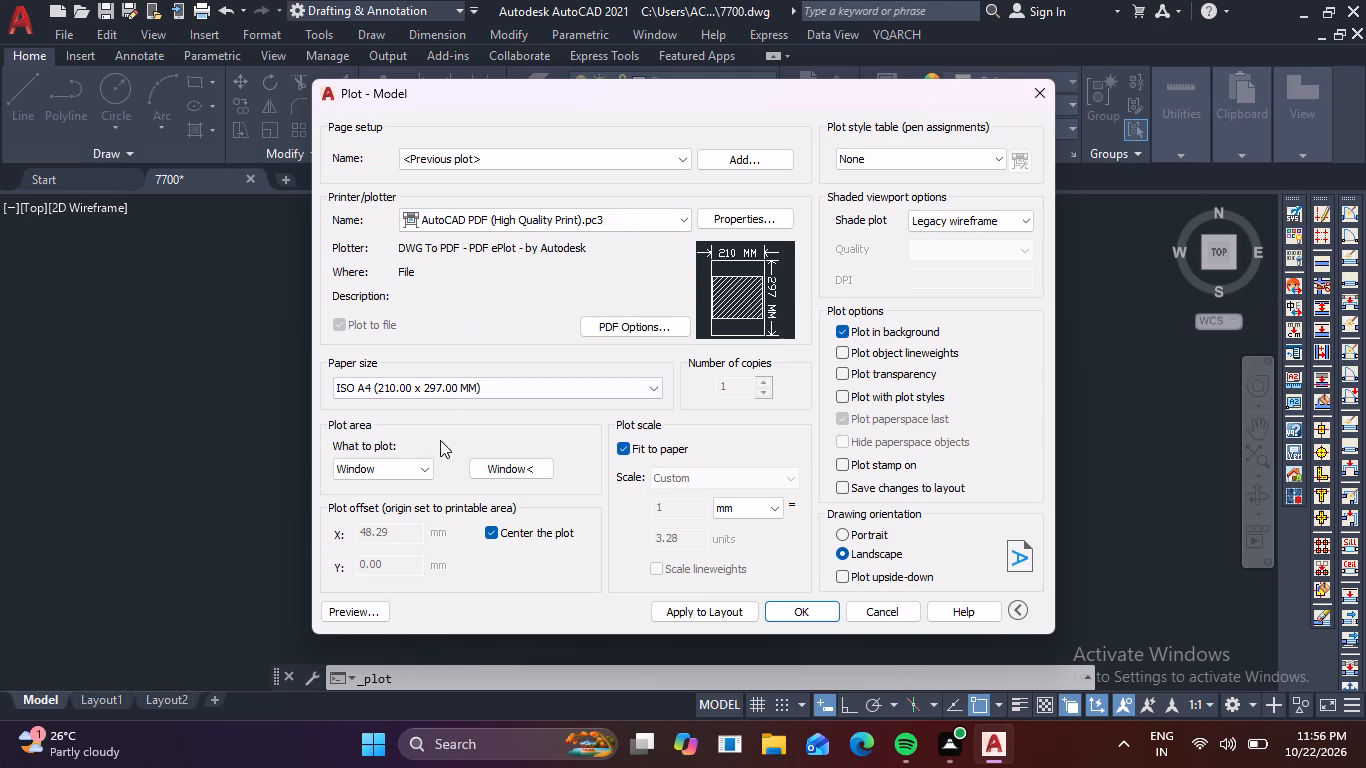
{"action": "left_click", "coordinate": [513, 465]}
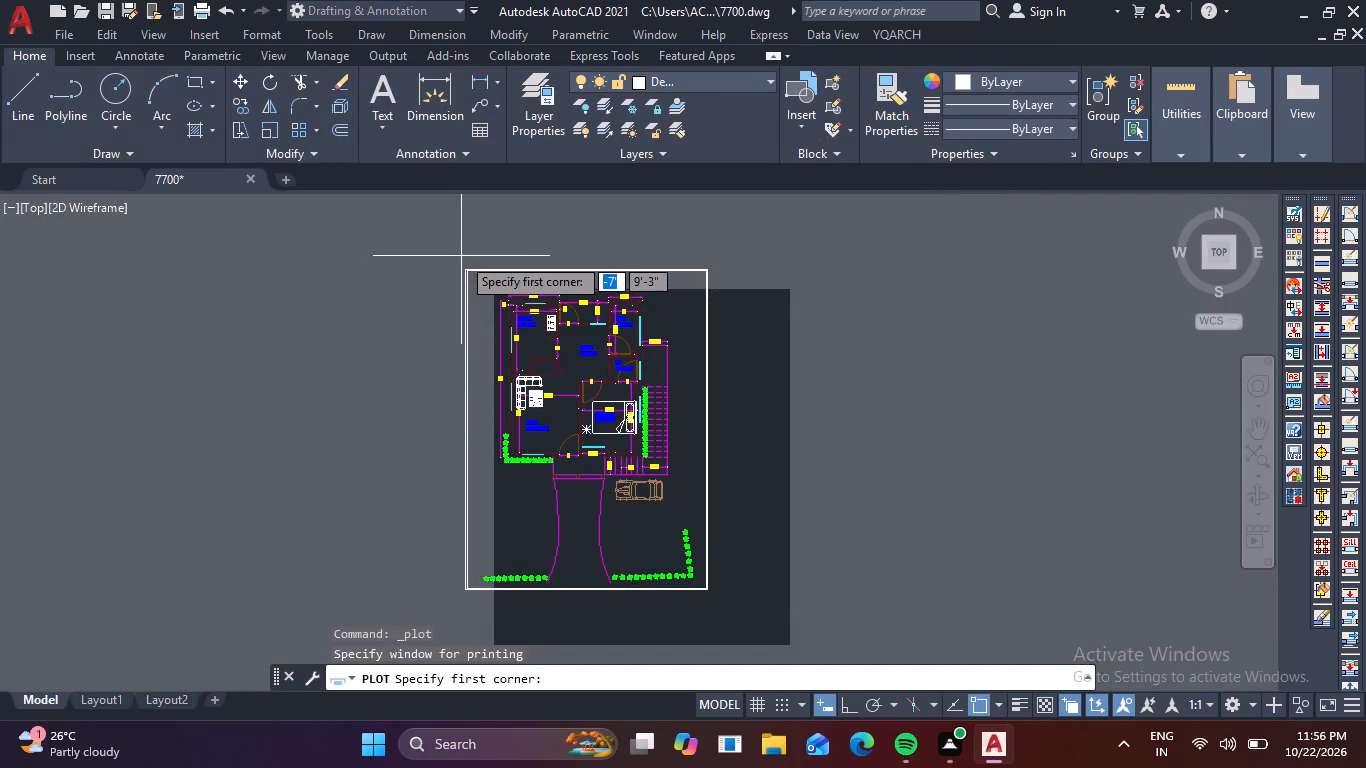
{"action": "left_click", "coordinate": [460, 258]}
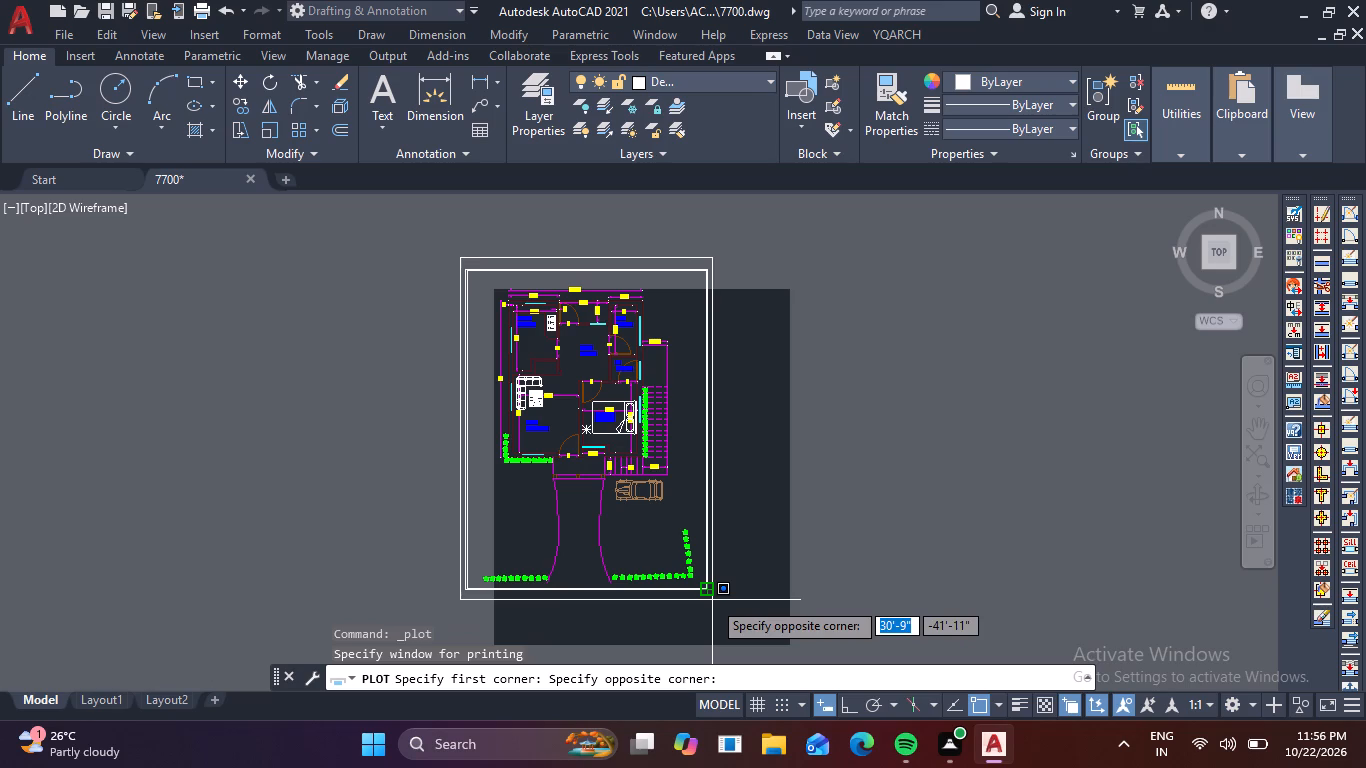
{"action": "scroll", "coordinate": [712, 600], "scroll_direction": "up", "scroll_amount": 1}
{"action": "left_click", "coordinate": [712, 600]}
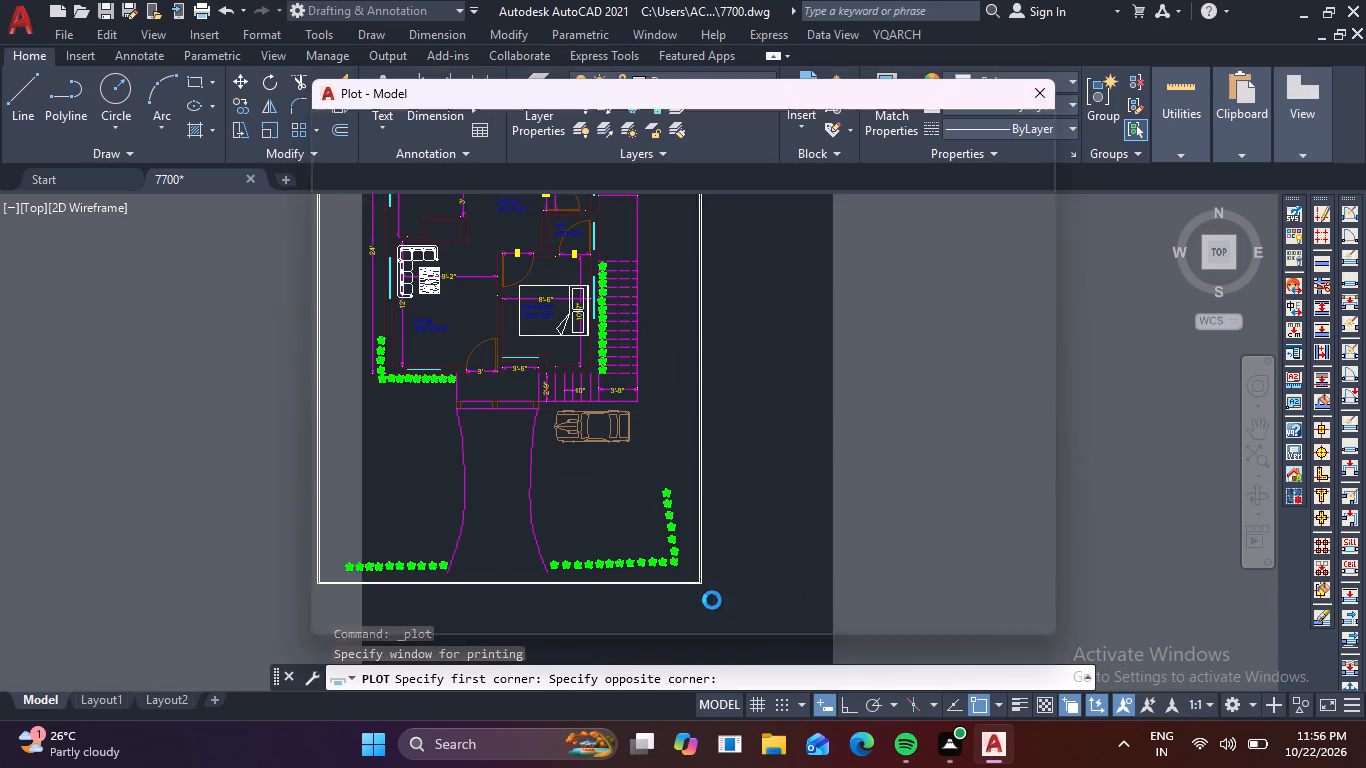
Preview the plot, examine how the rooms, dimensions, furniture and border come out on the sheet, and leave without plotting.
{"action": "left_click", "coordinate": [371, 617]}
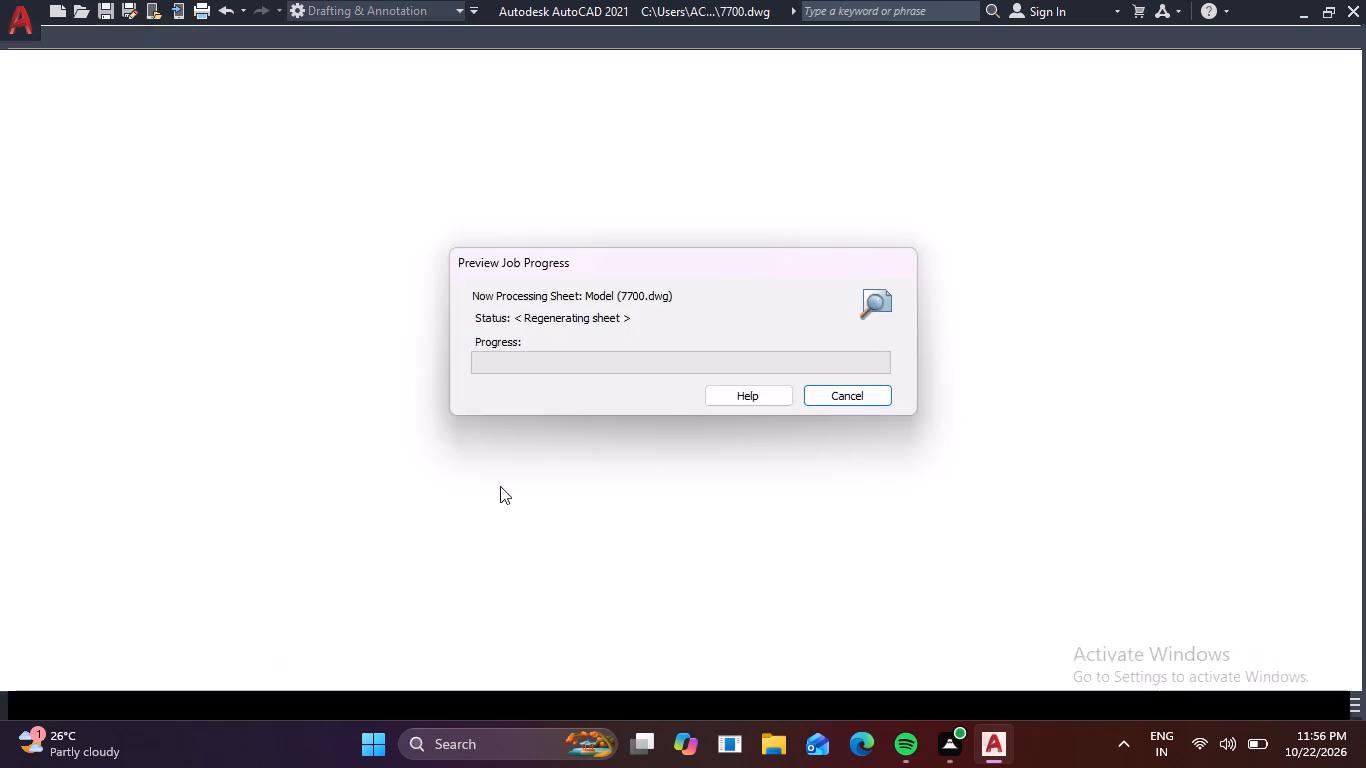
{"action": "scroll", "coordinate": [689, 359], "scroll_direction": "up", "scroll_amount": 2}
{"action": "scroll", "coordinate": [819, 336], "scroll_direction": "down", "scroll_amount": 1}
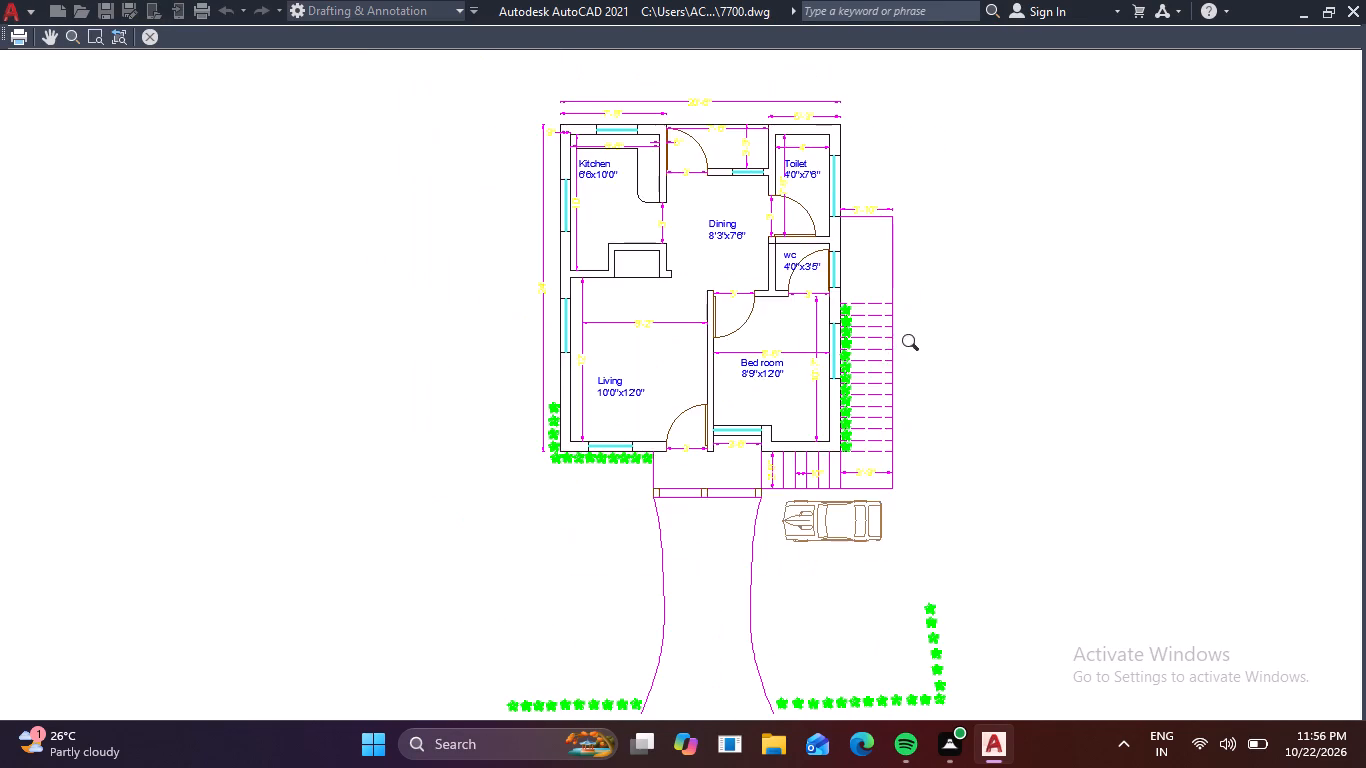
{"action": "scroll", "coordinate": [919, 345], "scroll_direction": "down", "scroll_amount": 1}
{"action": "scroll", "coordinate": [769, 200], "scroll_direction": "up", "scroll_amount": 2}
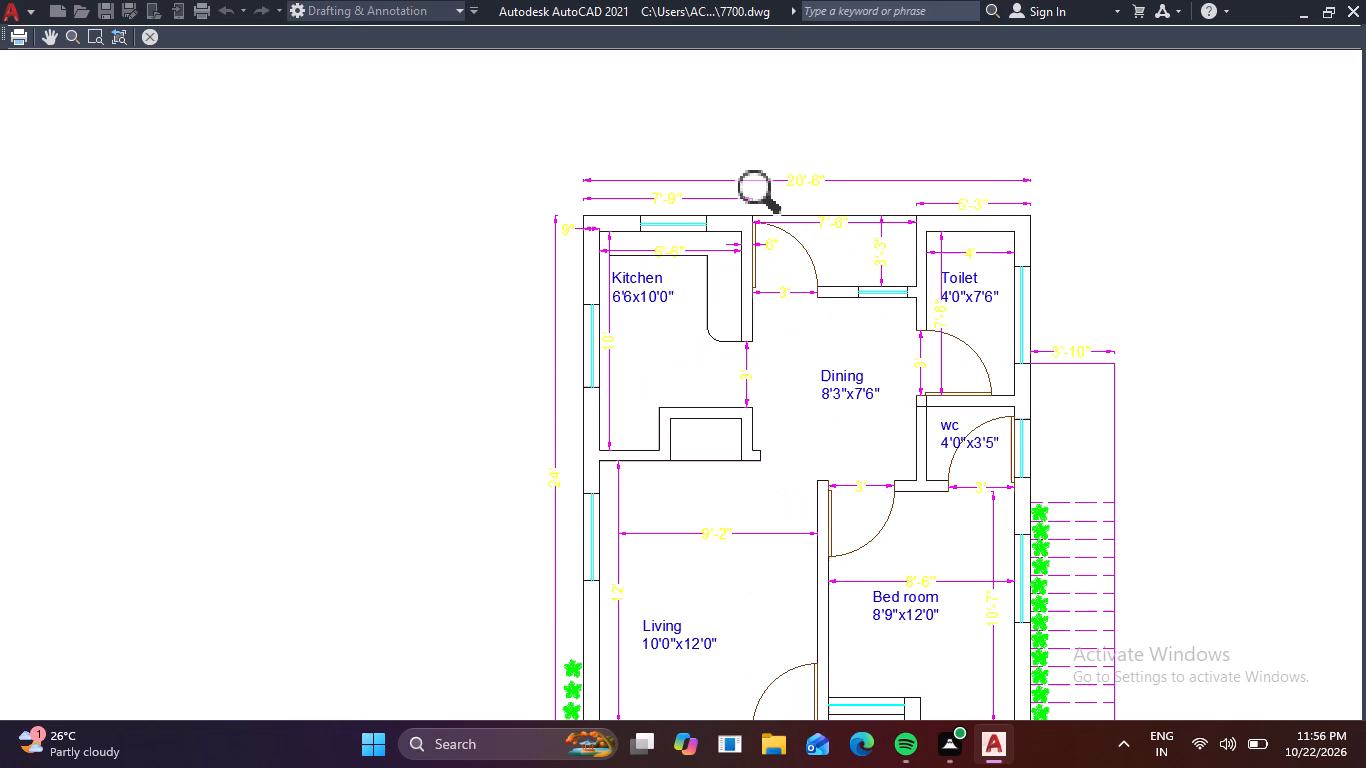
{"action": "scroll", "coordinate": [828, 236], "scroll_direction": "up", "scroll_amount": 2}
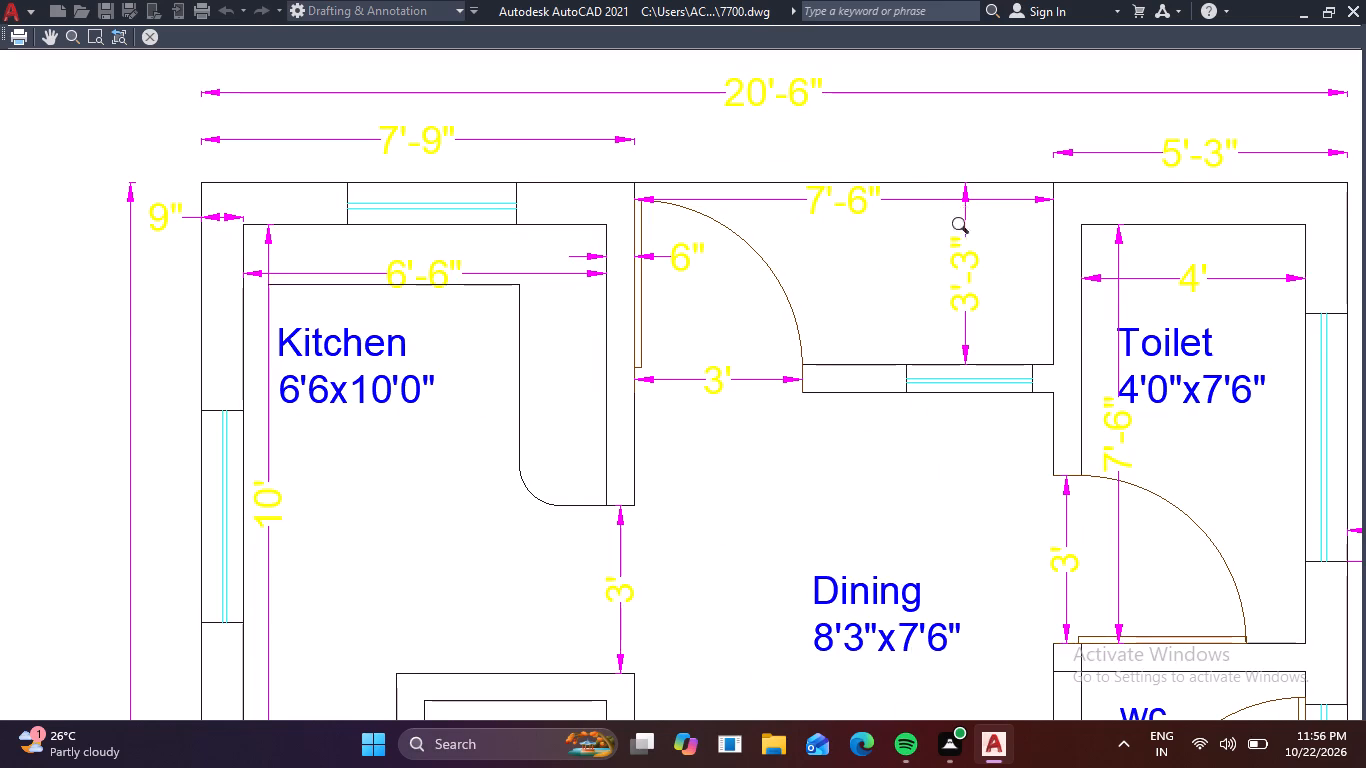
{"action": "scroll", "coordinate": [963, 238], "scroll_direction": "down", "scroll_amount": 1}
{"action": "scroll", "coordinate": [985, 353], "scroll_direction": "down", "scroll_amount": 2}
{"action": "middle_click_drag", "start_coordinate": [1024, 588], "coordinate": [785, 424]}
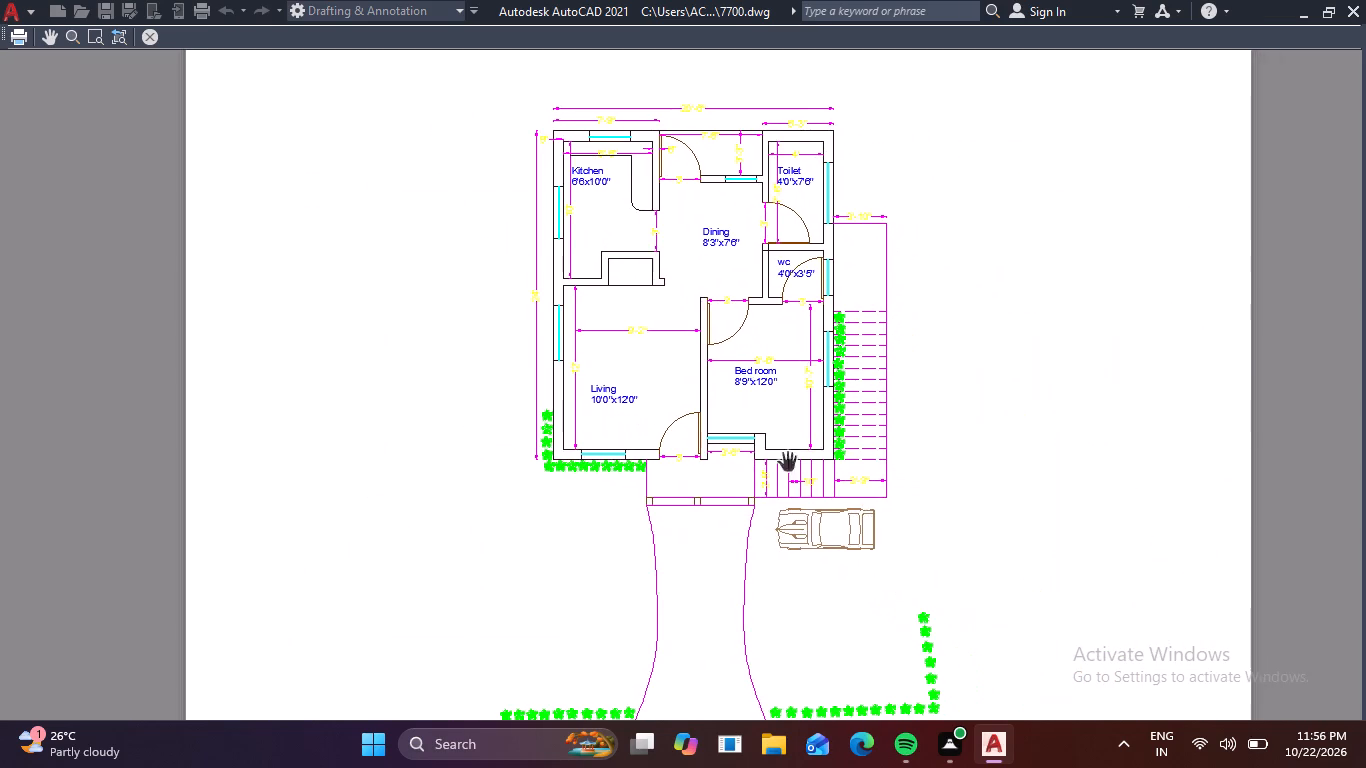
{"action": "scroll", "coordinate": [829, 547], "scroll_direction": "up", "scroll_amount": 2}
{"action": "scroll", "coordinate": [829, 547], "scroll_direction": "down", "scroll_amount": 2}
{"action": "middle_click_drag", "start_coordinate": [818, 438], "coordinate": [815, 402]}
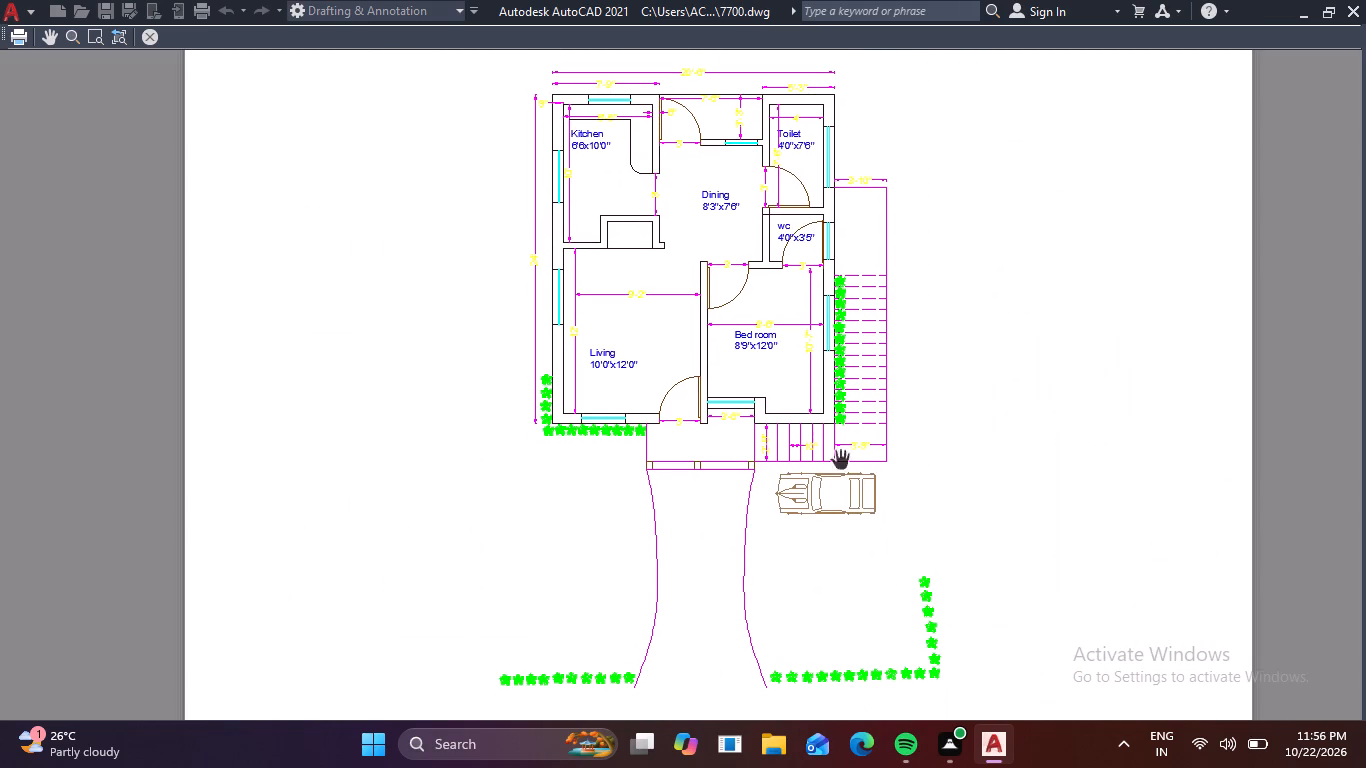
{"action": "scroll", "coordinate": [877, 325], "scroll_direction": "up", "scroll_amount": 2}
{"action": "scroll", "coordinate": [878, 323], "scroll_direction": "down", "scroll_amount": 1}
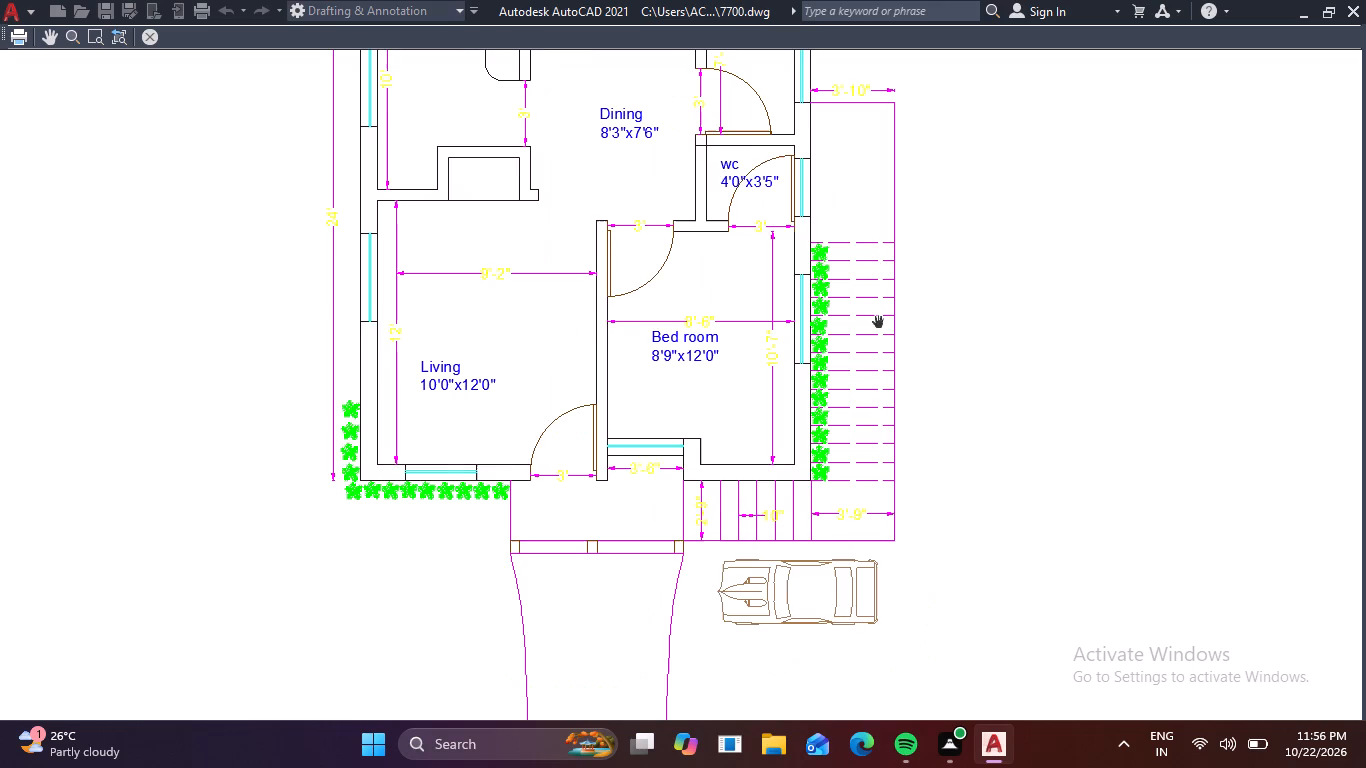
{"action": "middle_click_drag", "start_coordinate": [878, 323], "coordinate": [923, 516]}
{"action": "scroll", "coordinate": [797, 524], "scroll_direction": "up", "scroll_amount": 1}
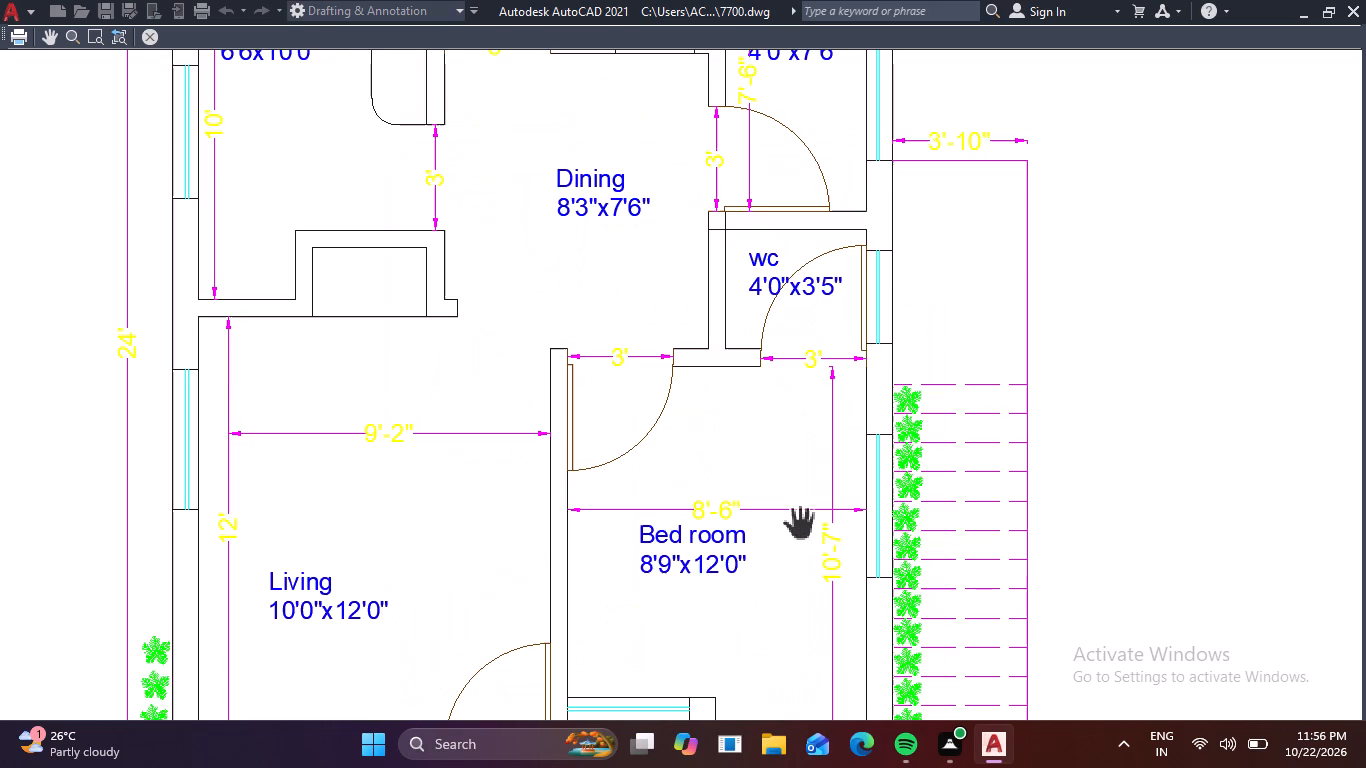
{"action": "scroll", "coordinate": [797, 524], "scroll_direction": "down", "scroll_amount": 1}
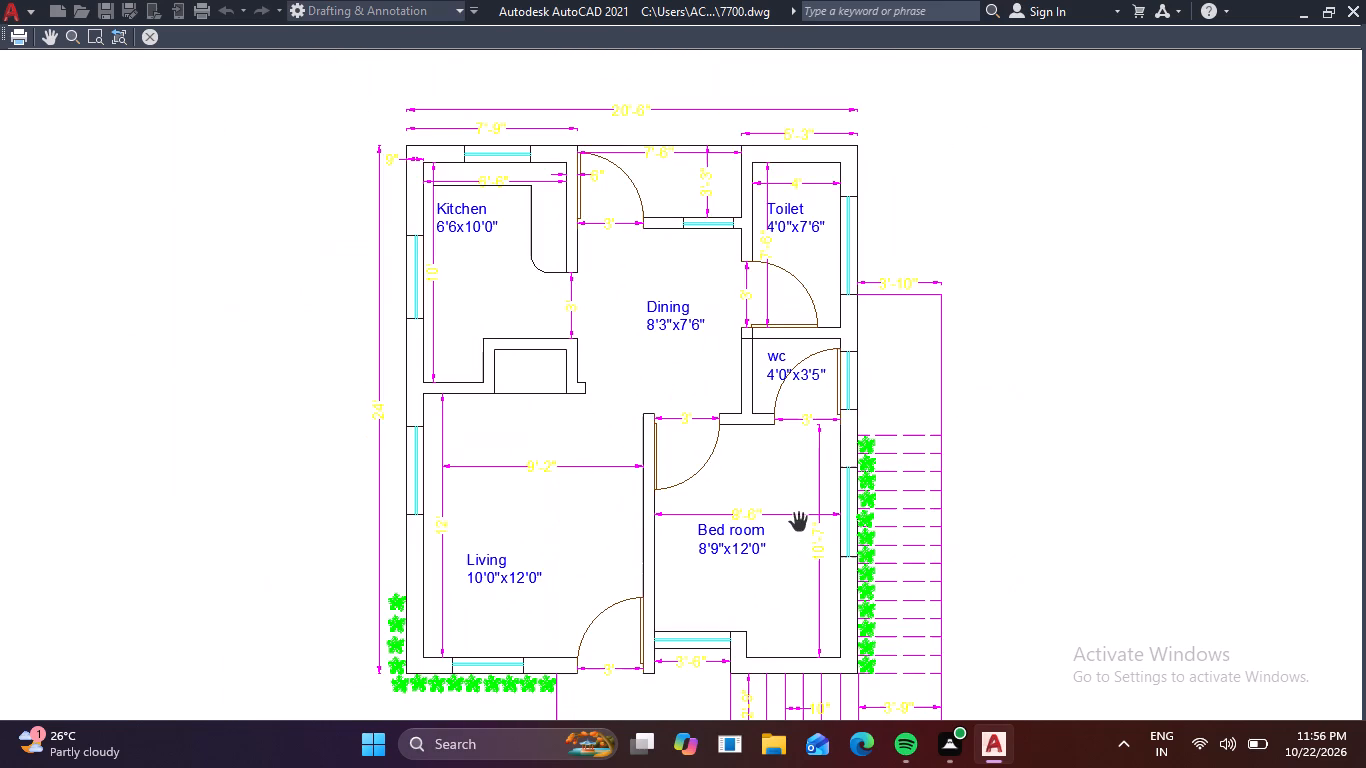
{"action": "scroll", "coordinate": [797, 524], "scroll_direction": "down", "scroll_amount": 1}
{"action": "middle_click_drag", "start_coordinate": [797, 524], "coordinate": [780, 495]}
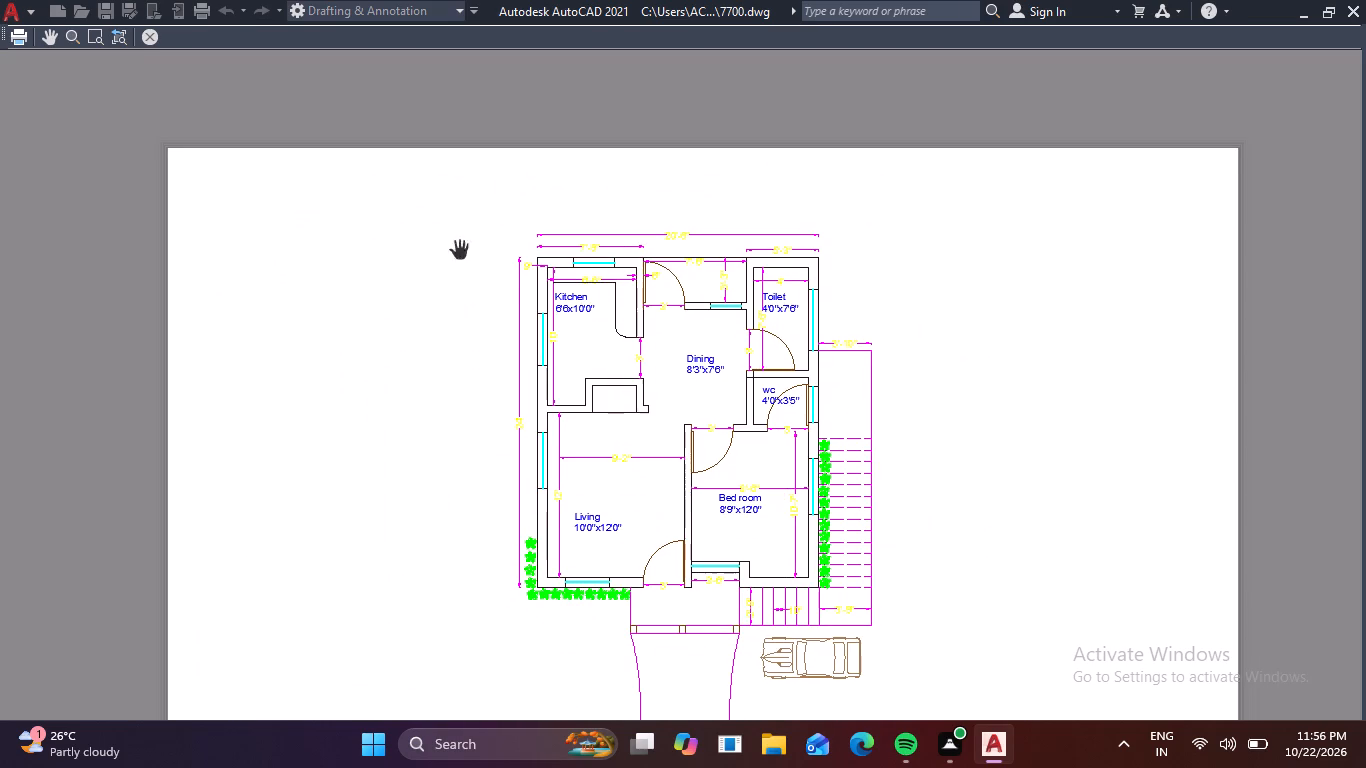
{"action": "left_click", "coordinate": [143, 40]}
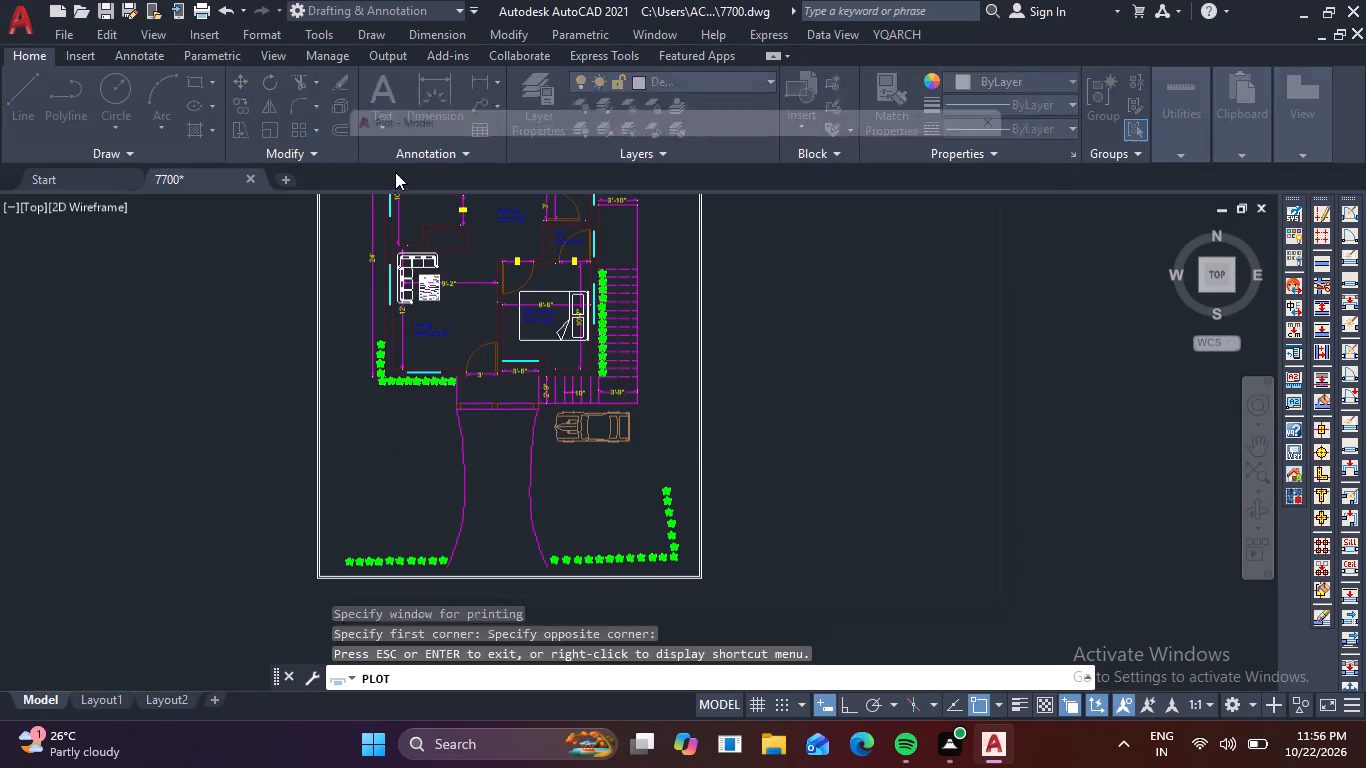
{"action": "left_click", "coordinate": [1037, 96]}
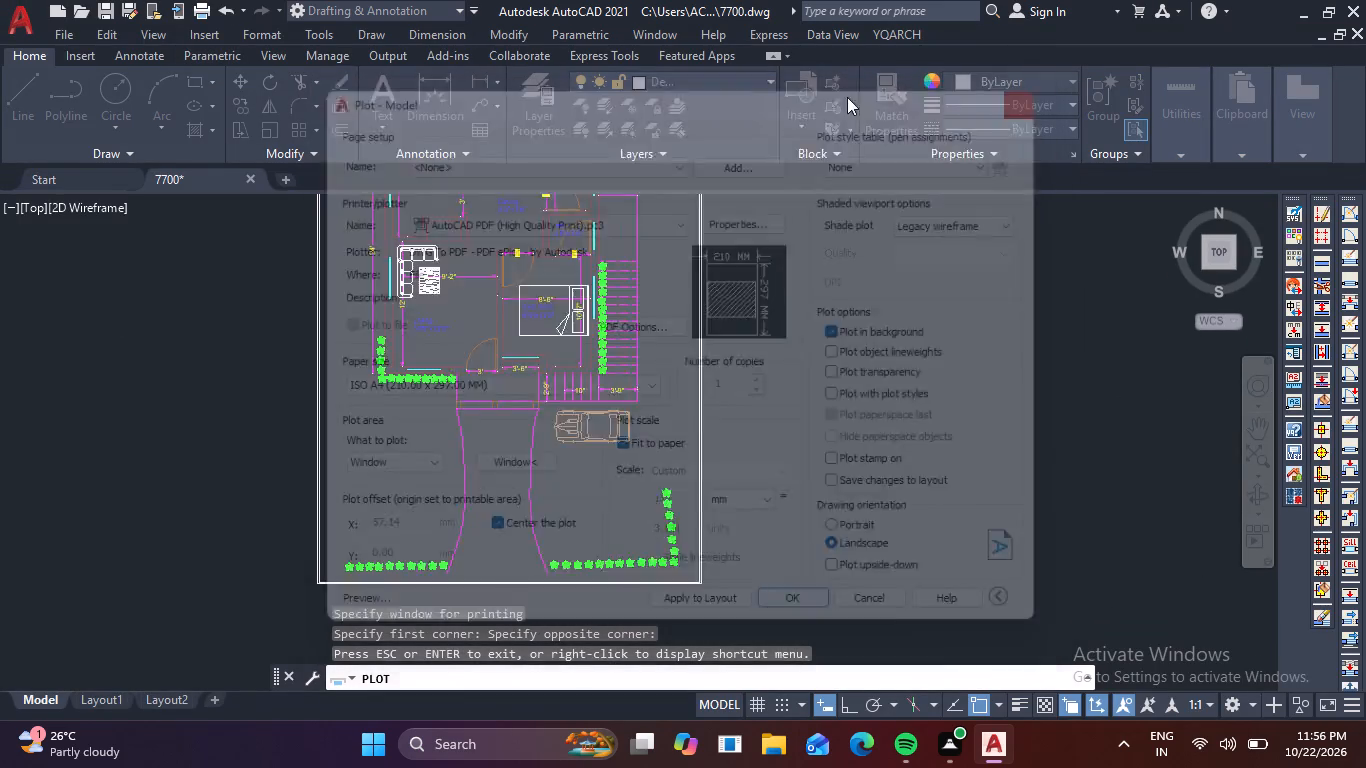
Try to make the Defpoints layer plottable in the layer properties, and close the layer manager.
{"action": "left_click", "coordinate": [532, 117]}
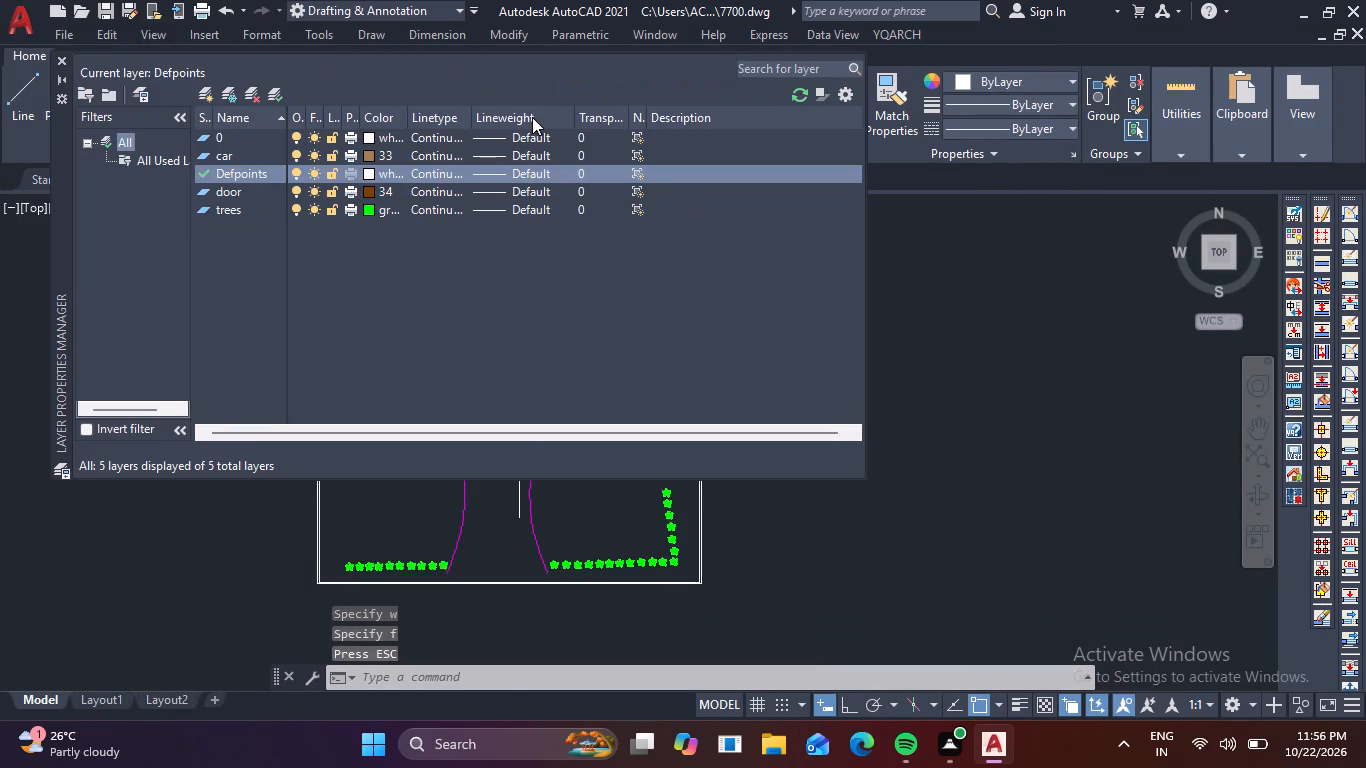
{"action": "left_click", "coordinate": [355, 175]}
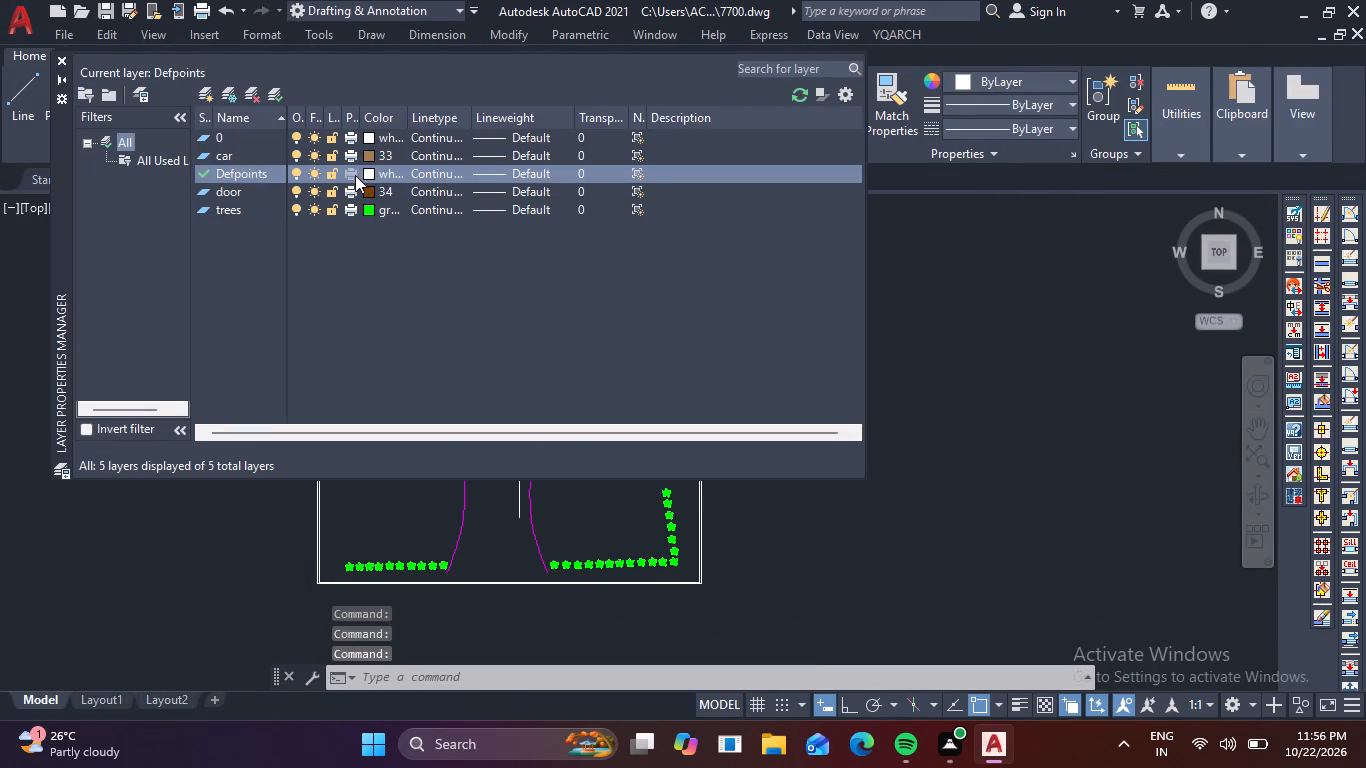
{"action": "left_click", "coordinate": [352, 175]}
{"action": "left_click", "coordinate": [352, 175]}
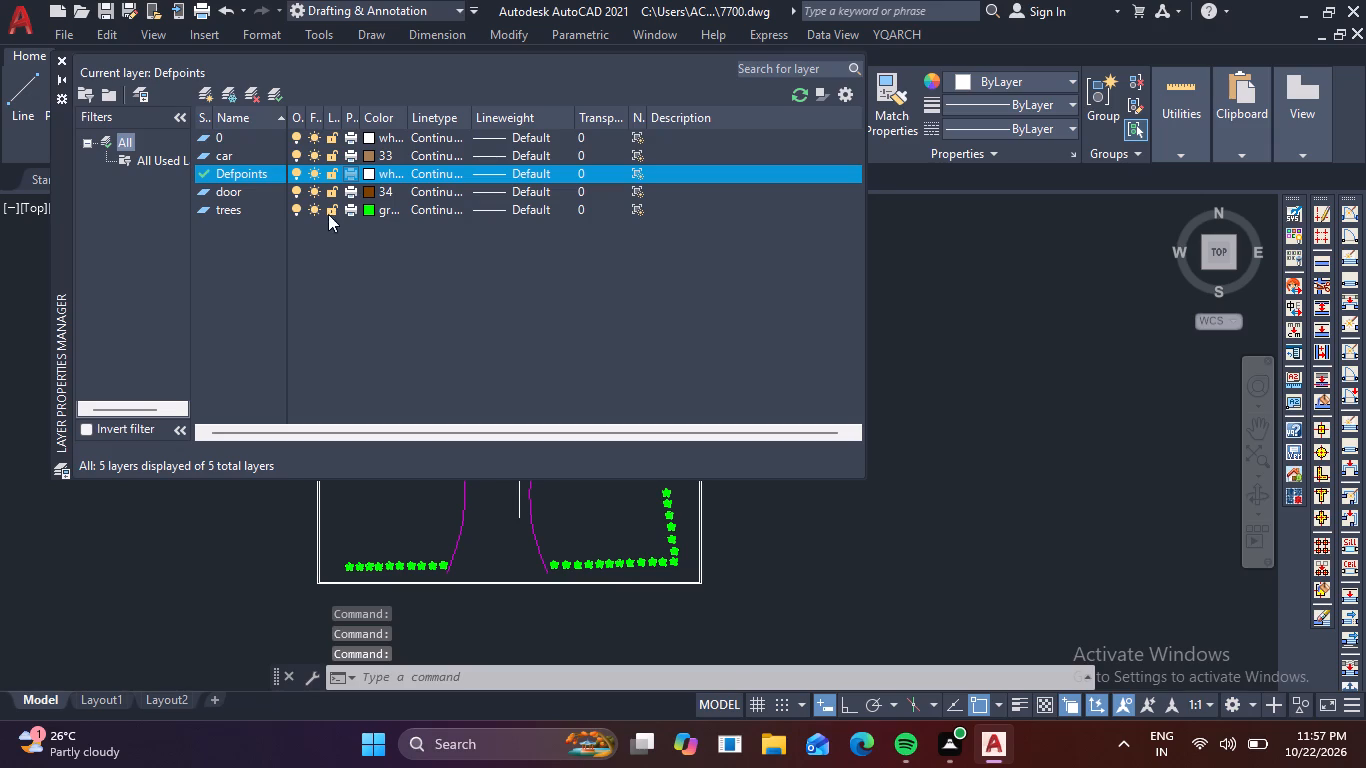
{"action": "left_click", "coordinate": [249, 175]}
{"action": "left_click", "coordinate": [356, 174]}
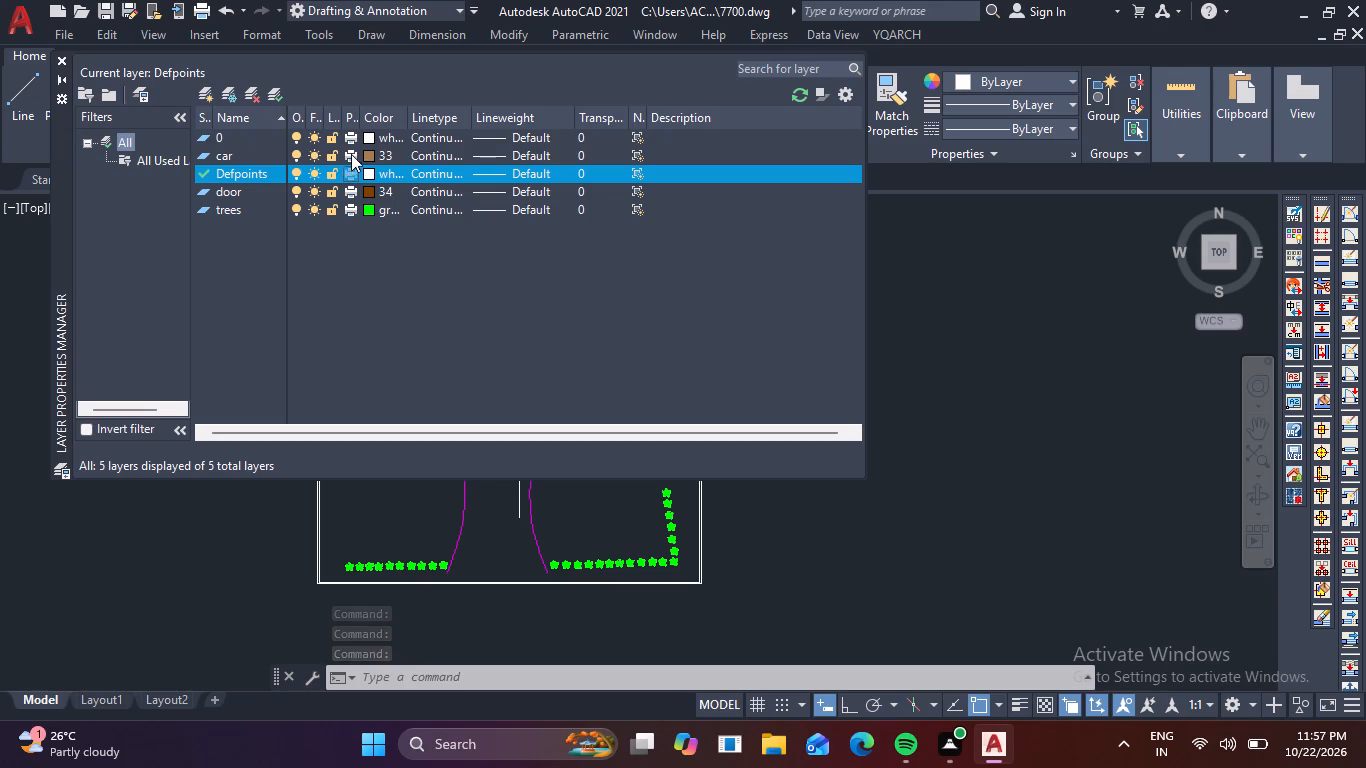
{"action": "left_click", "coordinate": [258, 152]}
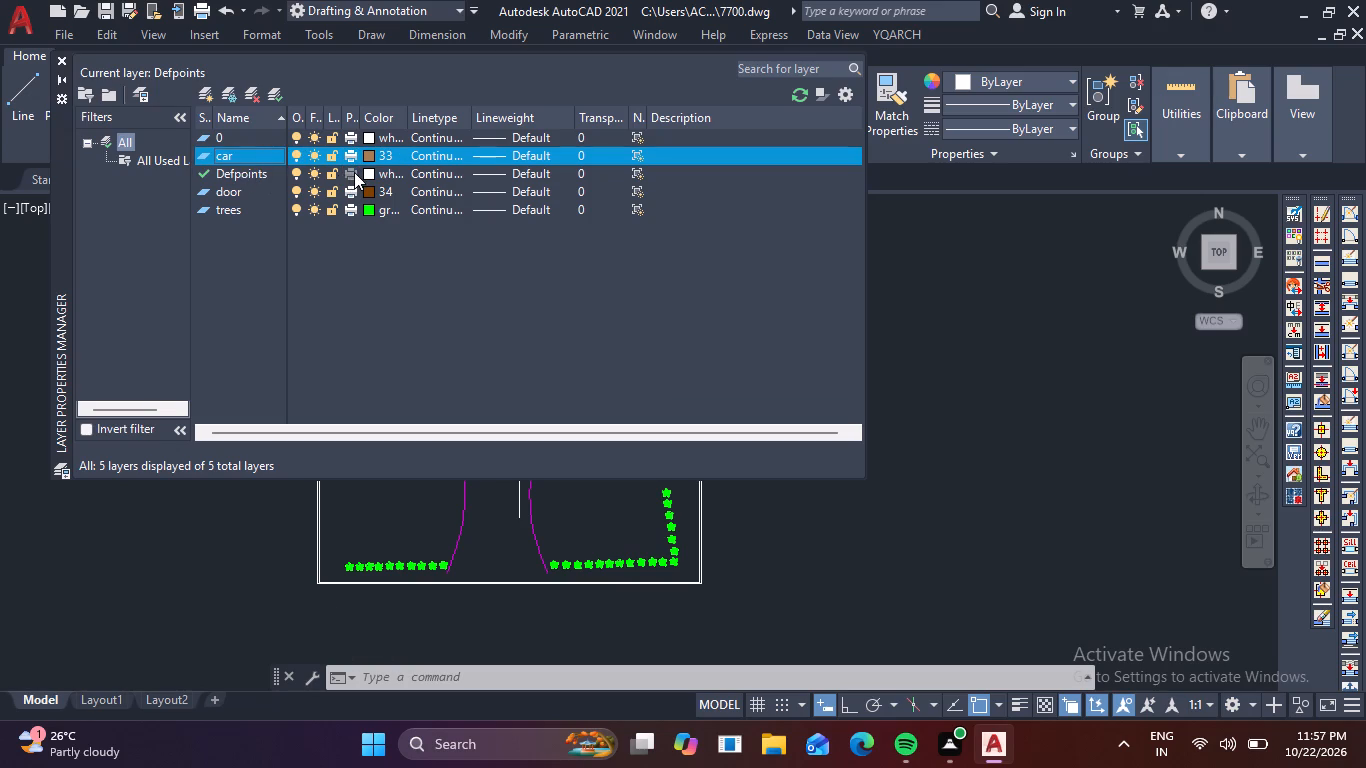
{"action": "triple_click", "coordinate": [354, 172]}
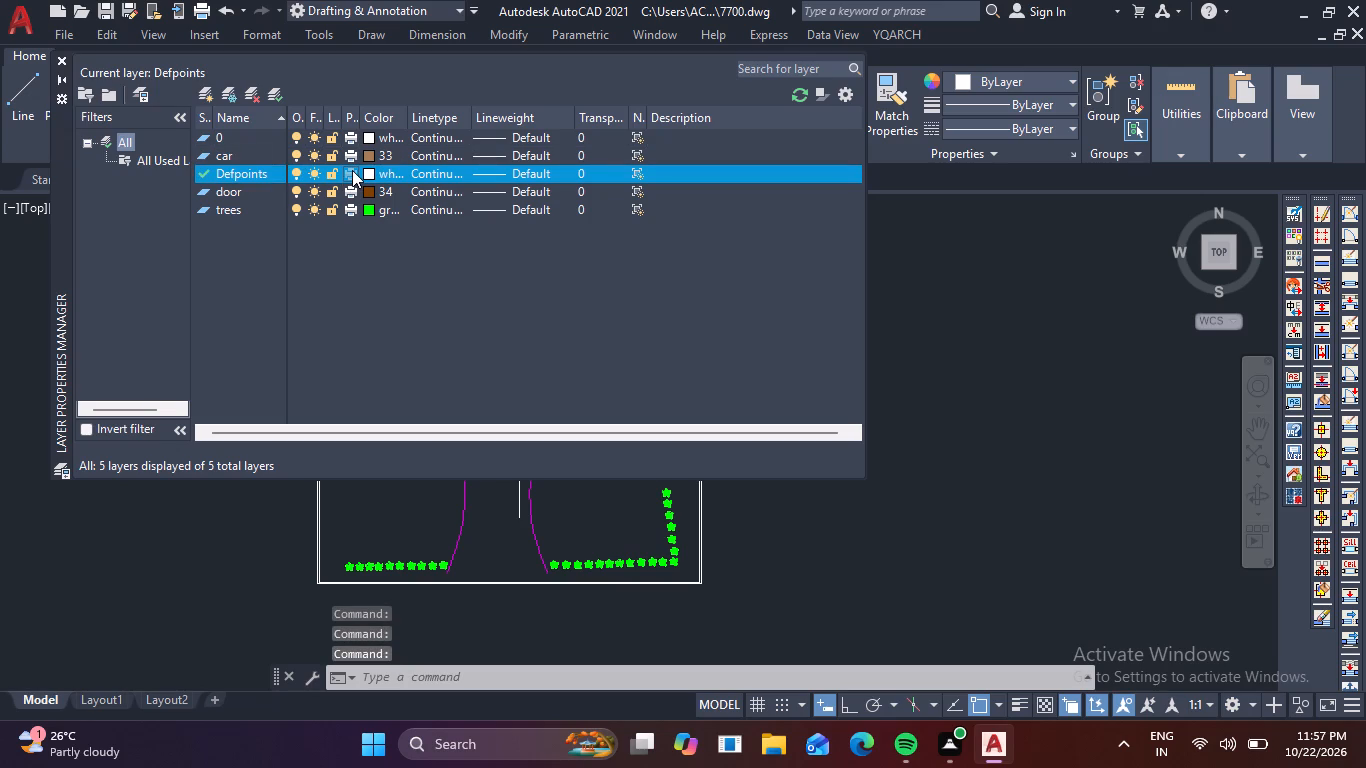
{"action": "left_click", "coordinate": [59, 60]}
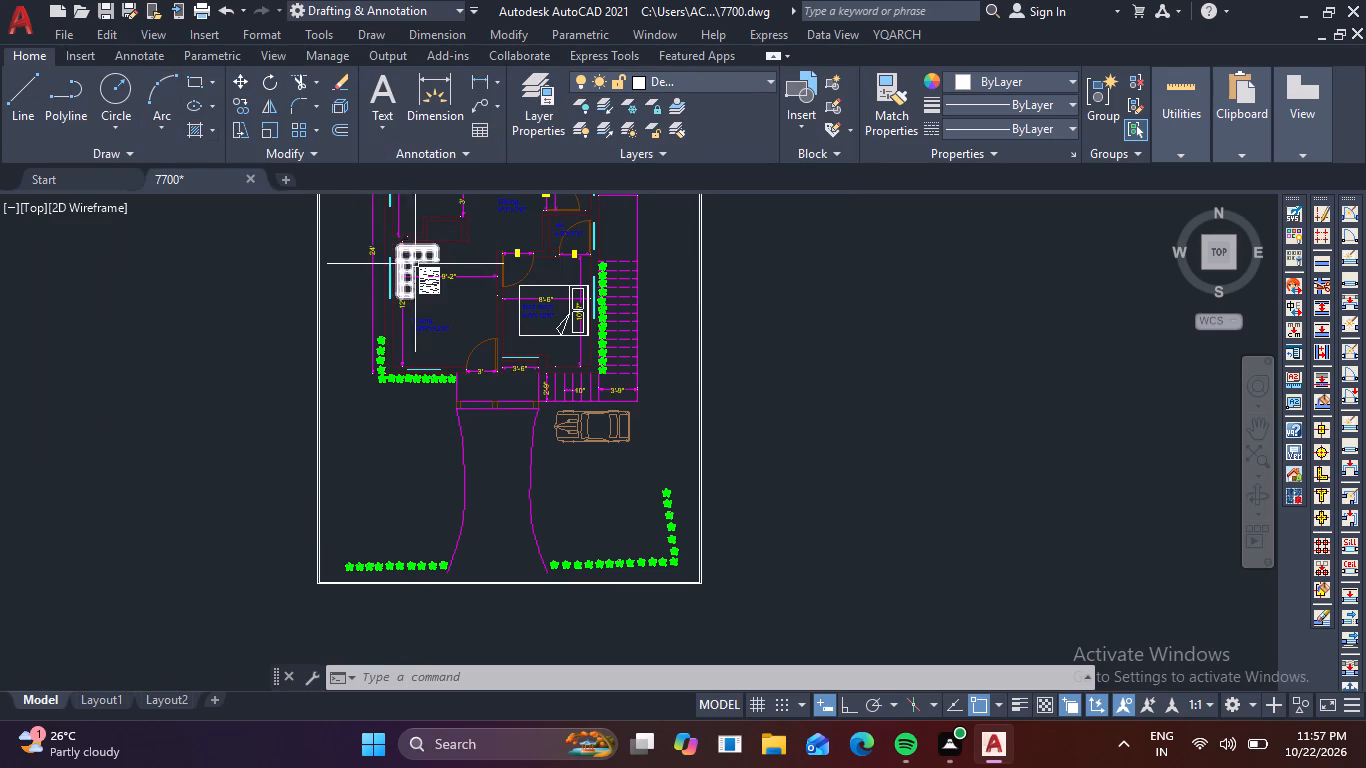
Explode the bedroom bed, the living room sofa and centre table, and the kitchen stove, leaving the 9'-2" dimension out of the selection.
{"action": "middle_click_drag", "start_coordinate": [420, 283], "coordinate": [424, 335]}
{"action": "scroll", "coordinate": [542, 396], "scroll_direction": "up", "scroll_amount": 2}
{"action": "left_click", "coordinate": [575, 403]}
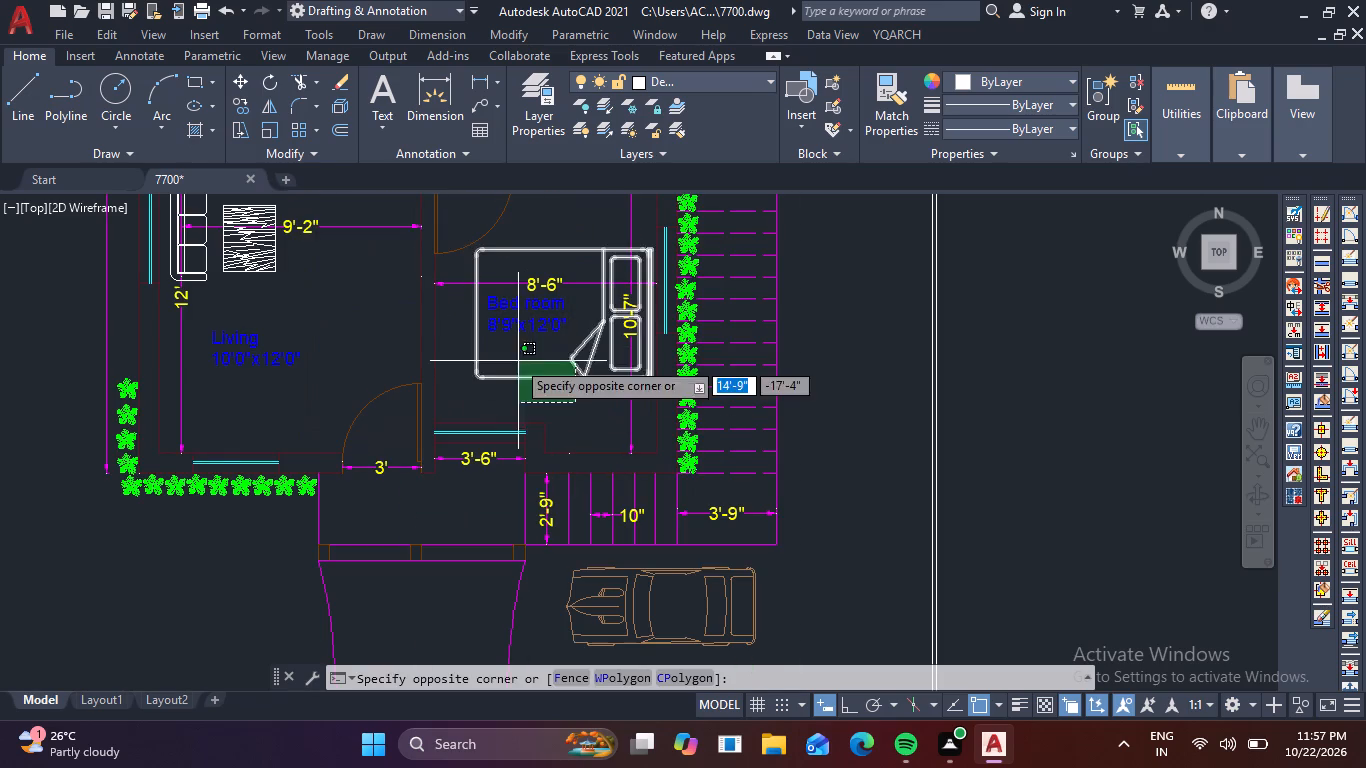
{"action": "left_click", "coordinate": [509, 357]}
{"action": "left_click", "coordinate": [285, 283]}
{"action": "left_click", "coordinate": [239, 264]}
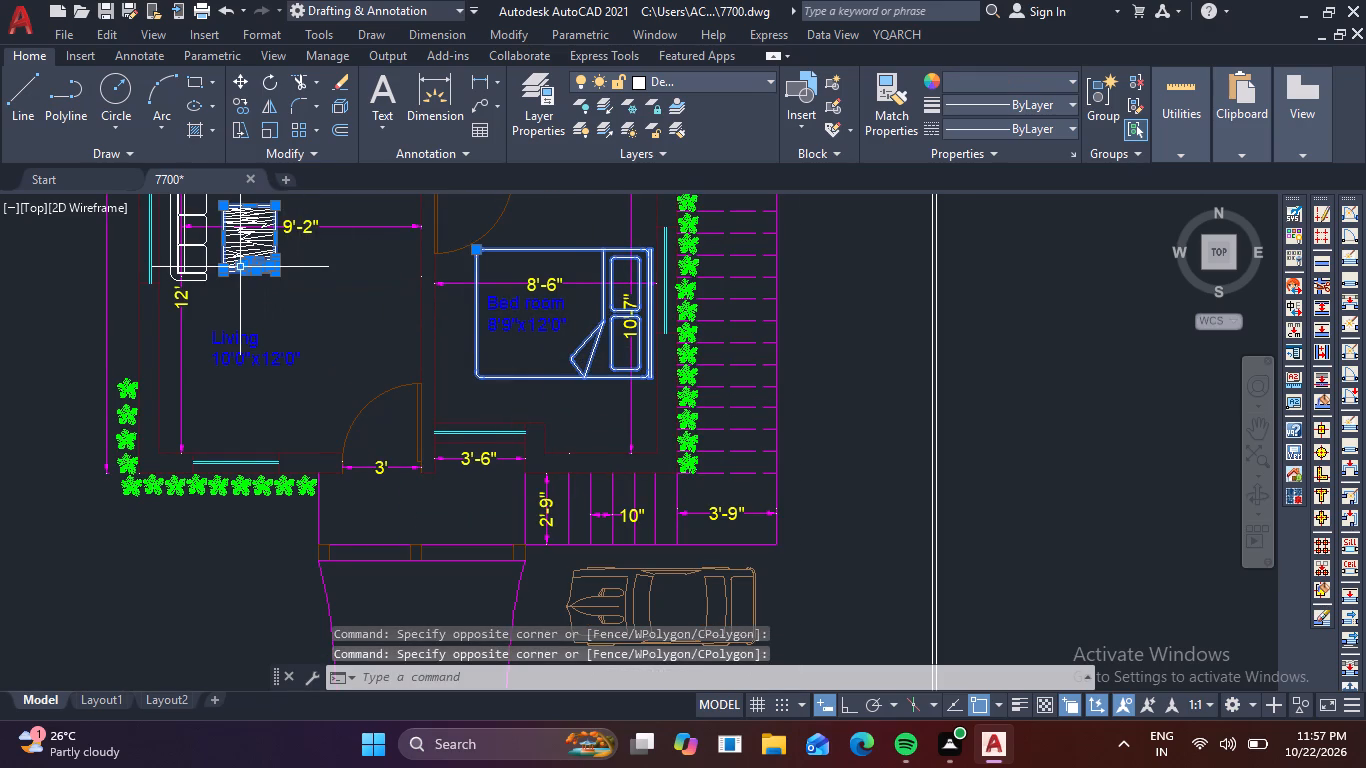
{"action": "middle_click_drag", "start_coordinate": [248, 274], "coordinate": [343, 433]}
{"action": "left_click", "coordinate": [403, 452]}
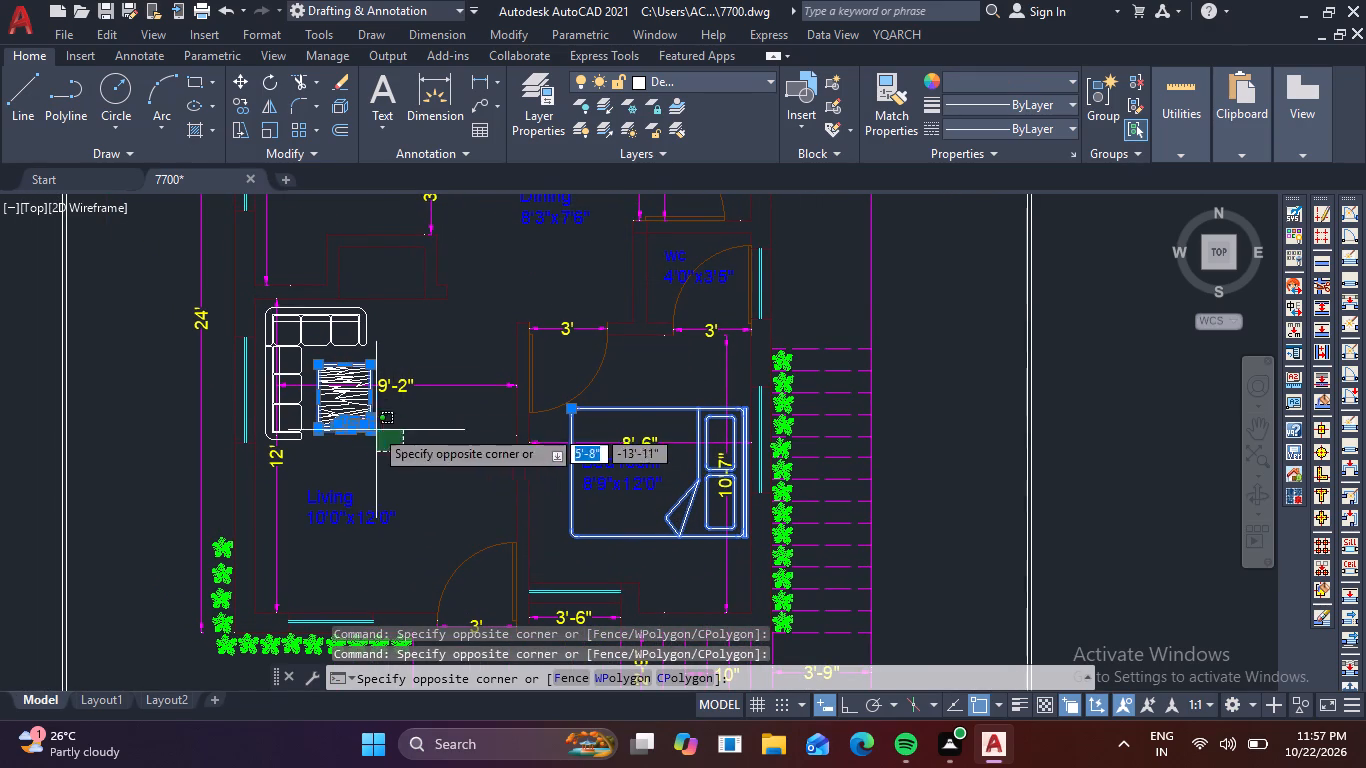
{"action": "left_click", "coordinate": [287, 340]}
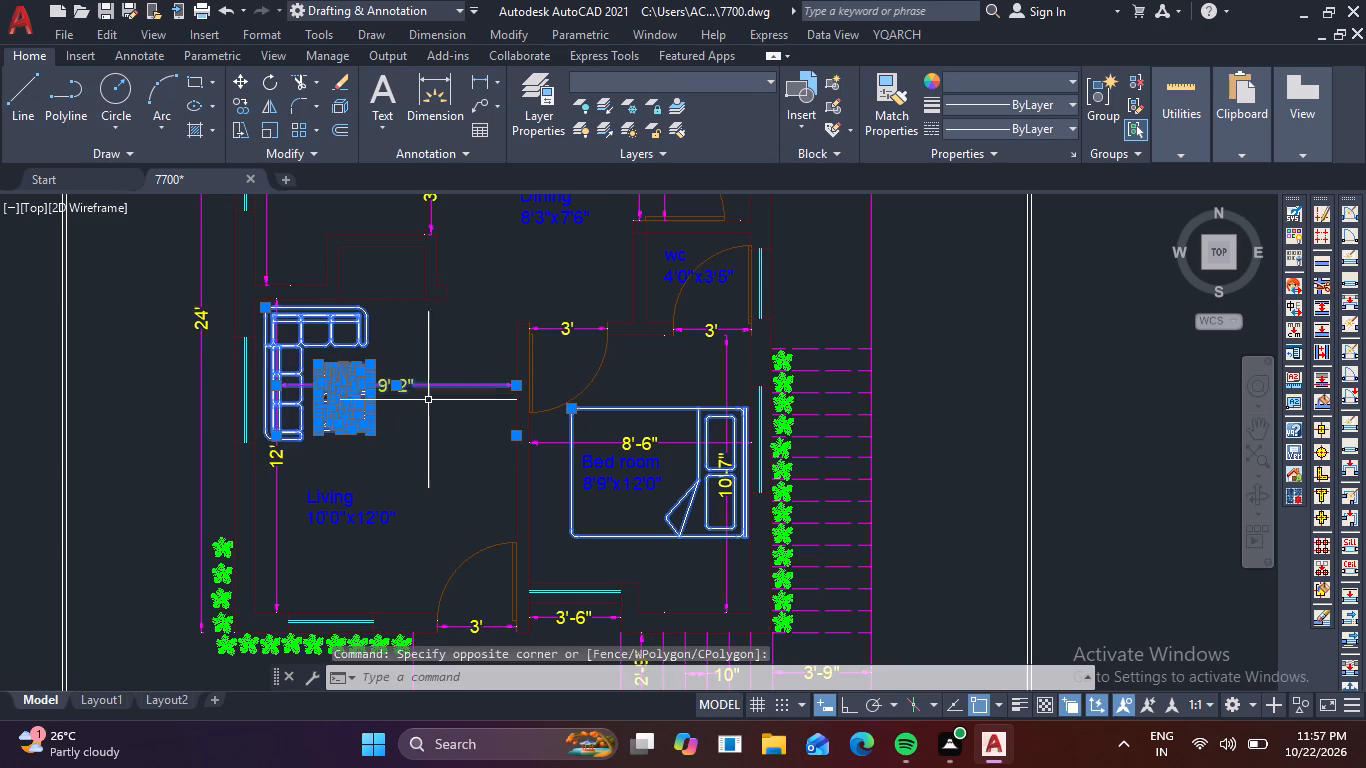
{"action": "left_click", "coordinate": [463, 414]}
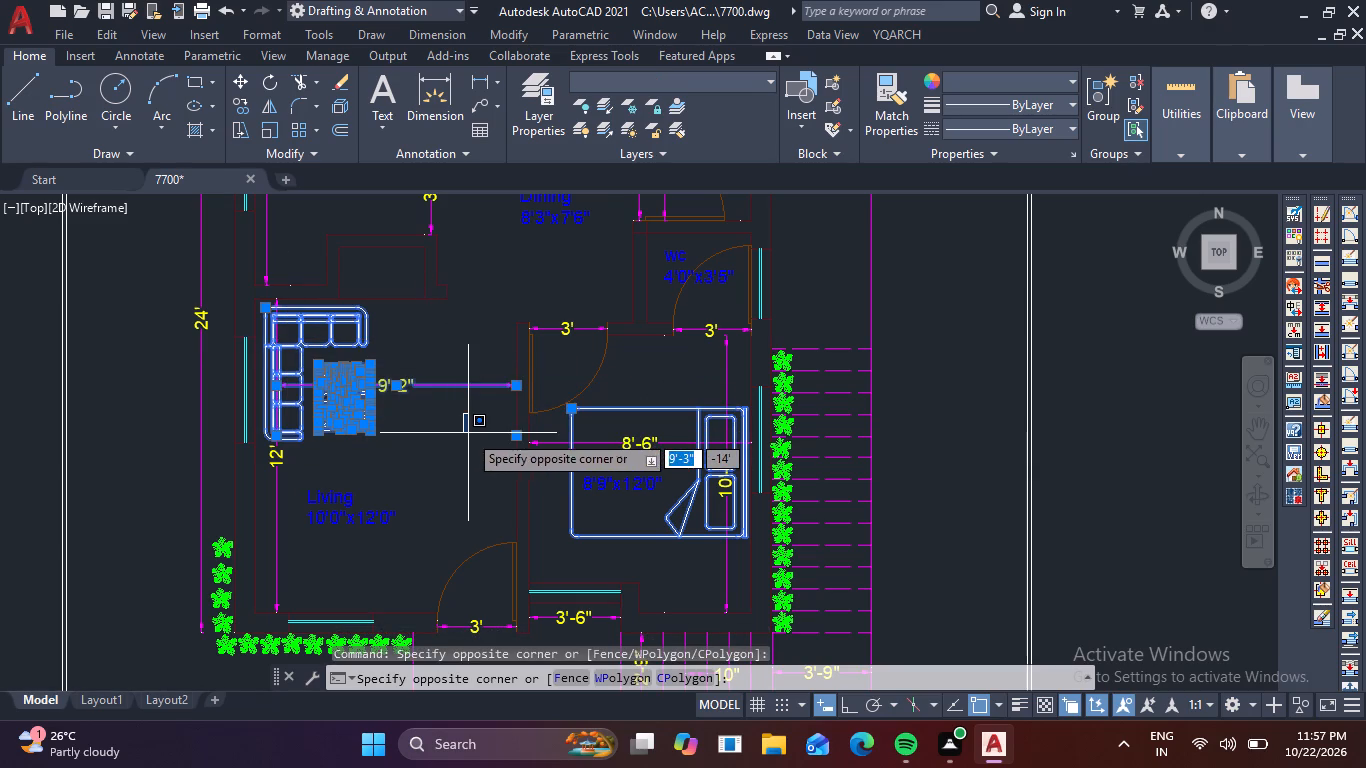
{"action": "left_click", "coordinate": [412, 338], "text": "shift"}
{"action": "left_click_drag", "start_coordinate": [464, 420], "coordinate": [460, 410], "text": "shift"}
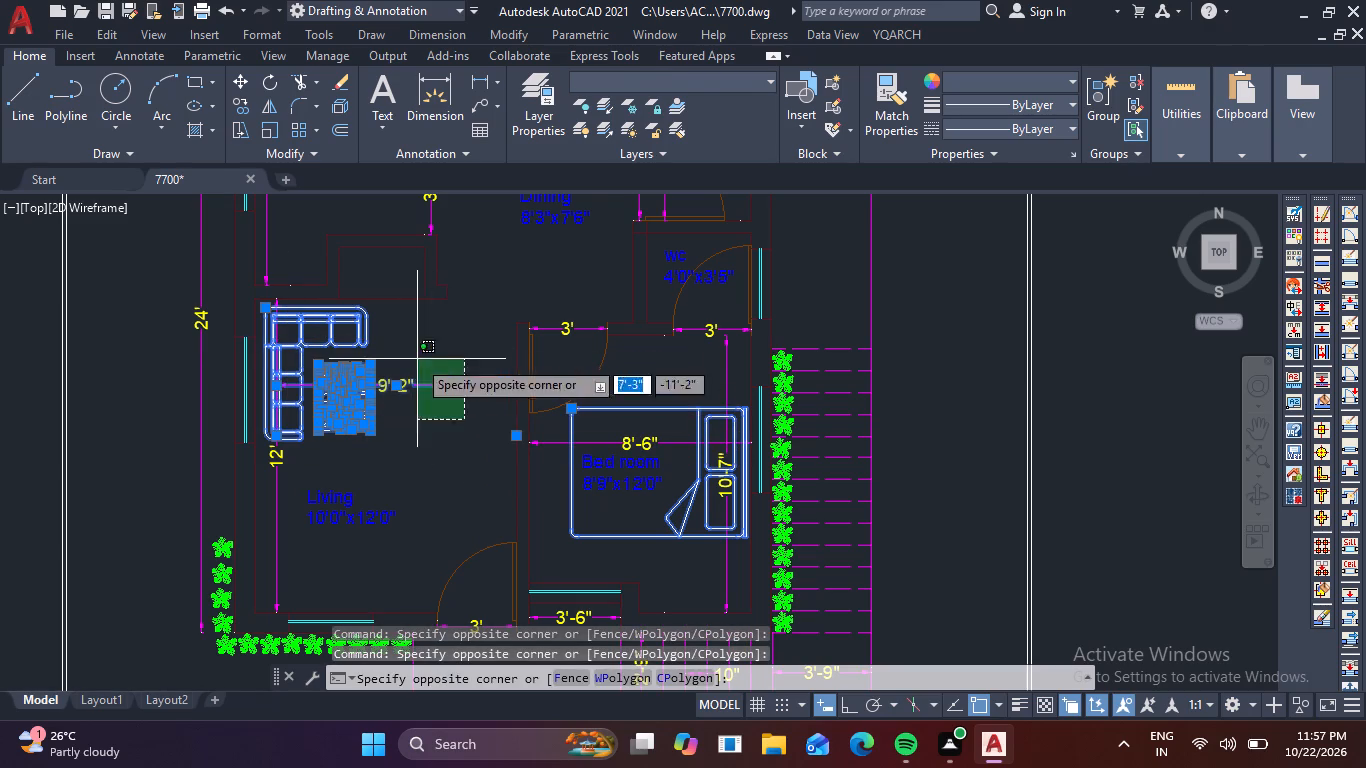
{"action": "left_click", "coordinate": [417, 357], "text": "shift"}
{"action": "middle_click_drag", "start_coordinate": [493, 340], "coordinate": [497, 491]}
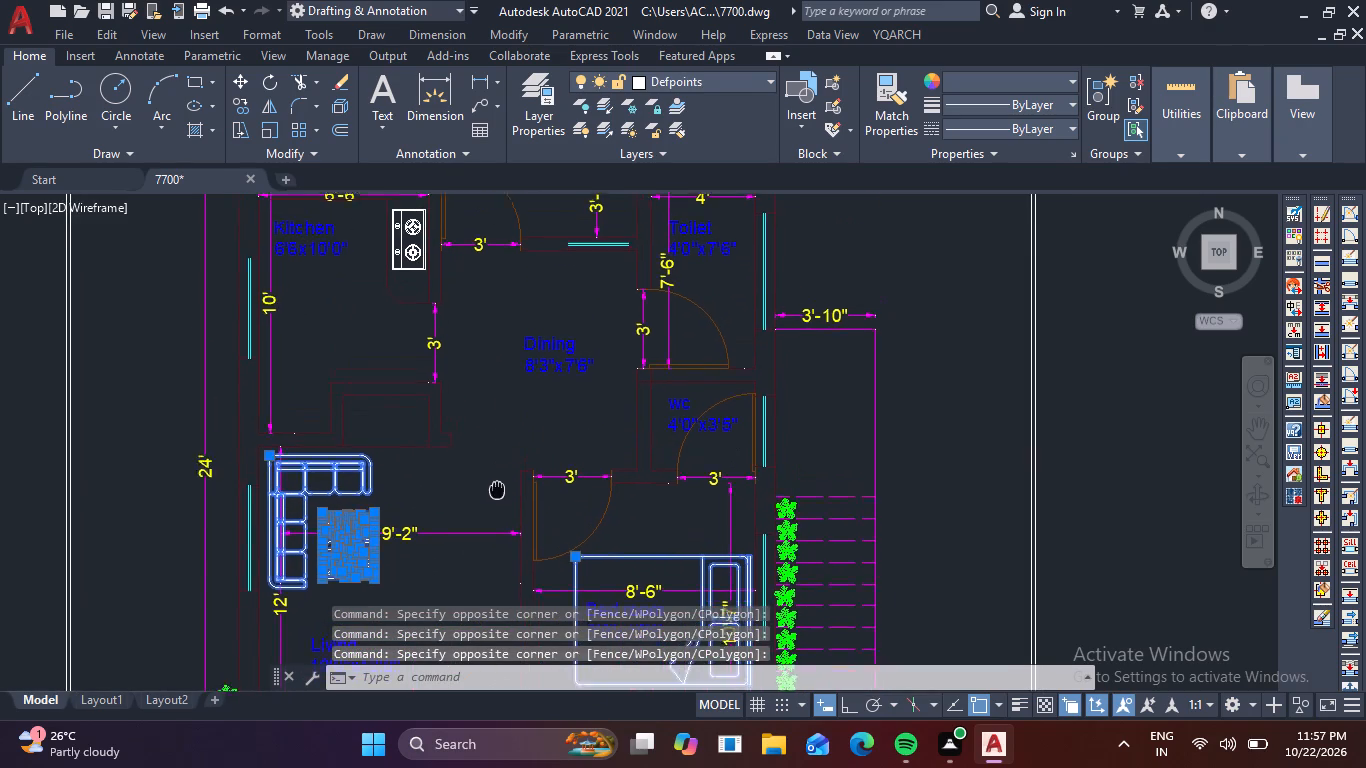
{"action": "middle_click_drag", "start_coordinate": [497, 491], "coordinate": [499, 507]}
{"action": "middle_click_drag", "start_coordinate": [476, 483], "coordinate": [498, 519]}
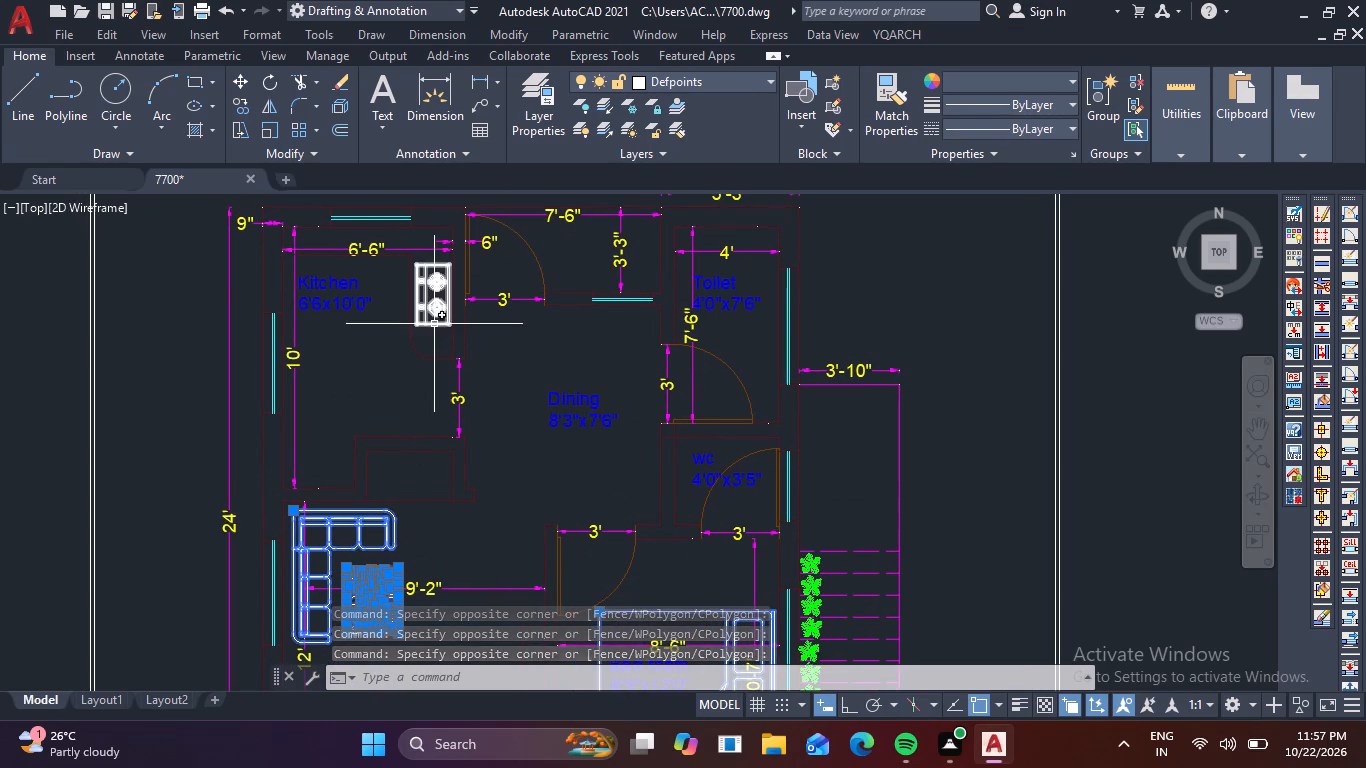
{"action": "left_click", "coordinate": [434, 324]}
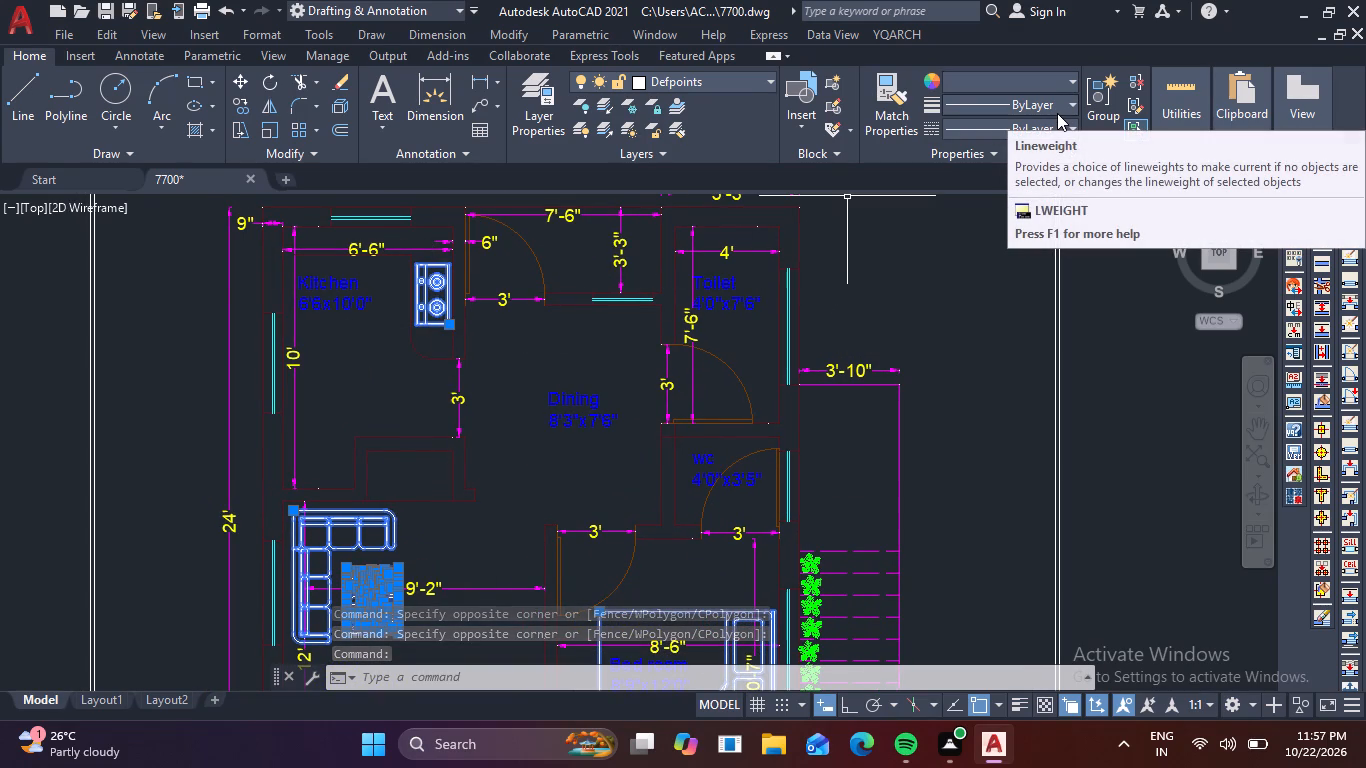
{"action": "key", "text": "x"}
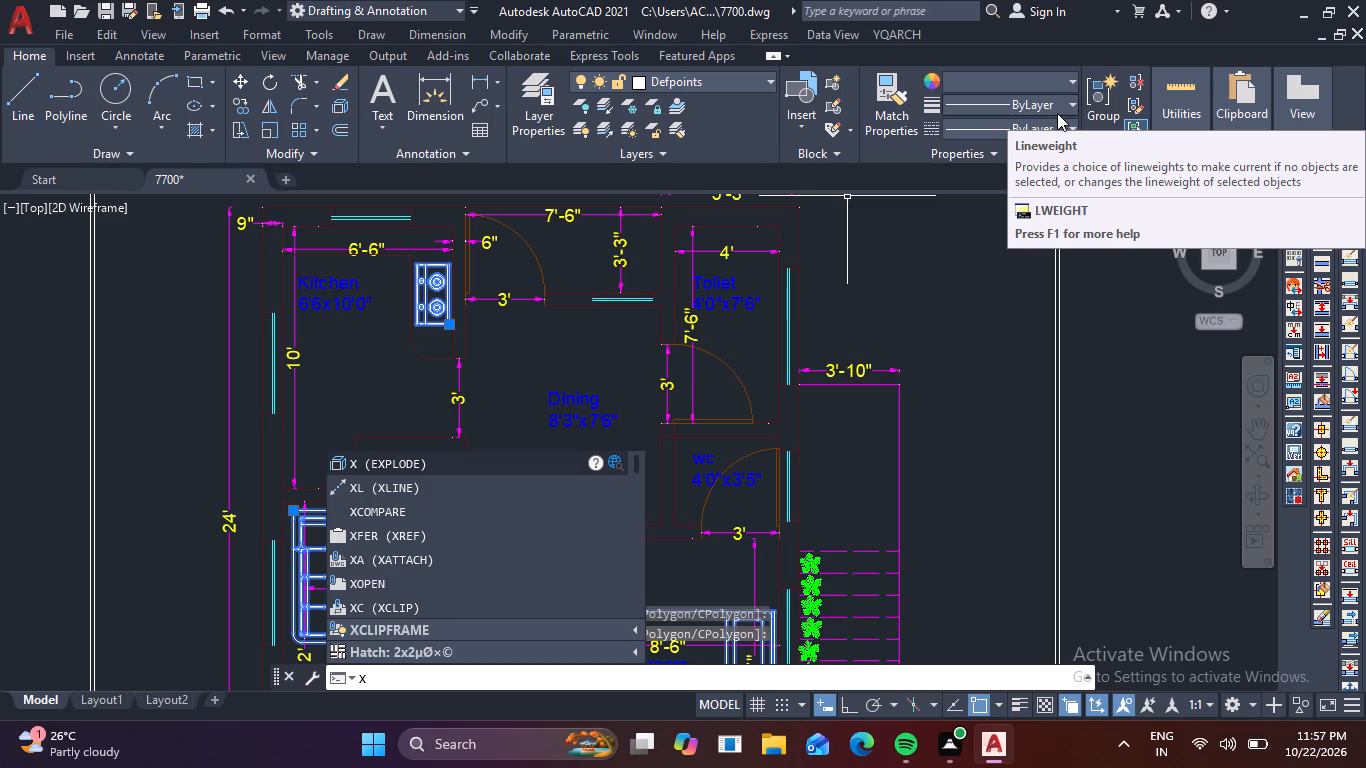
{"action": "key", "text": "space"}
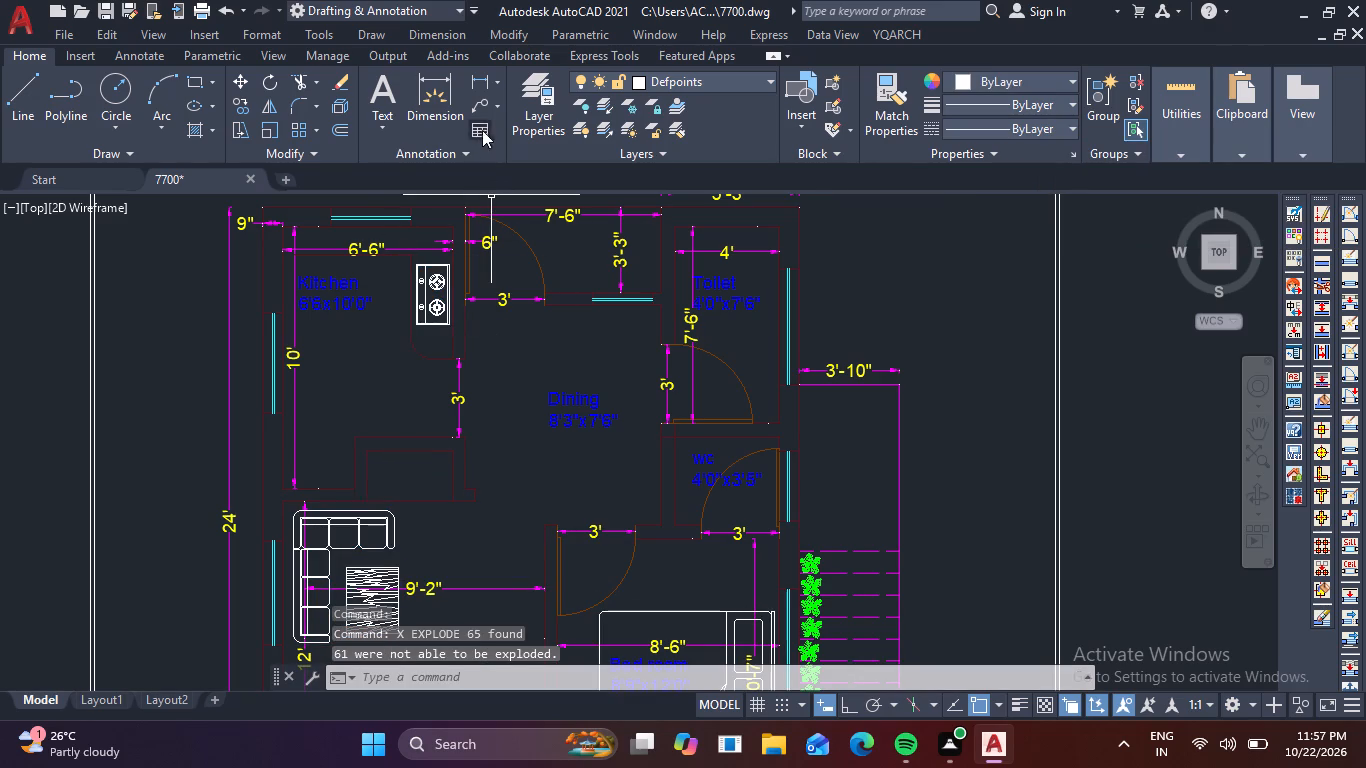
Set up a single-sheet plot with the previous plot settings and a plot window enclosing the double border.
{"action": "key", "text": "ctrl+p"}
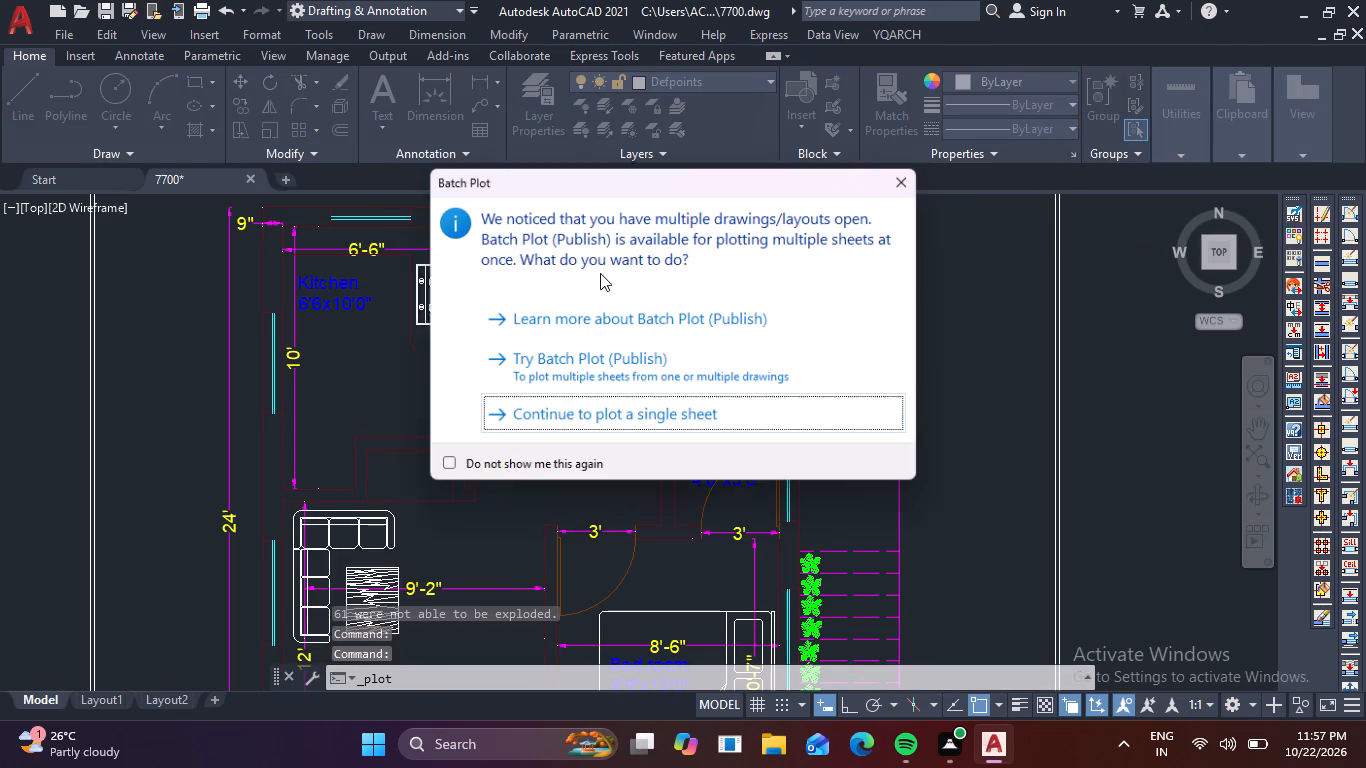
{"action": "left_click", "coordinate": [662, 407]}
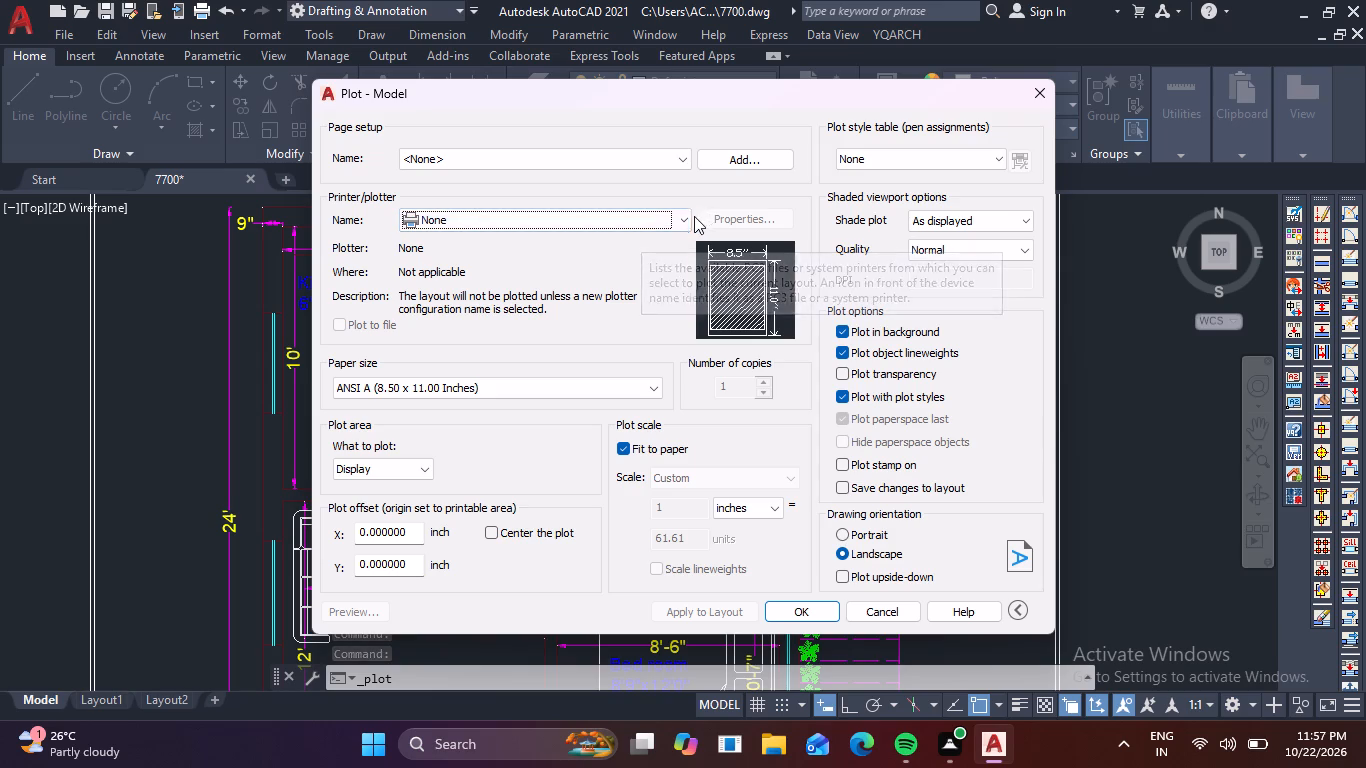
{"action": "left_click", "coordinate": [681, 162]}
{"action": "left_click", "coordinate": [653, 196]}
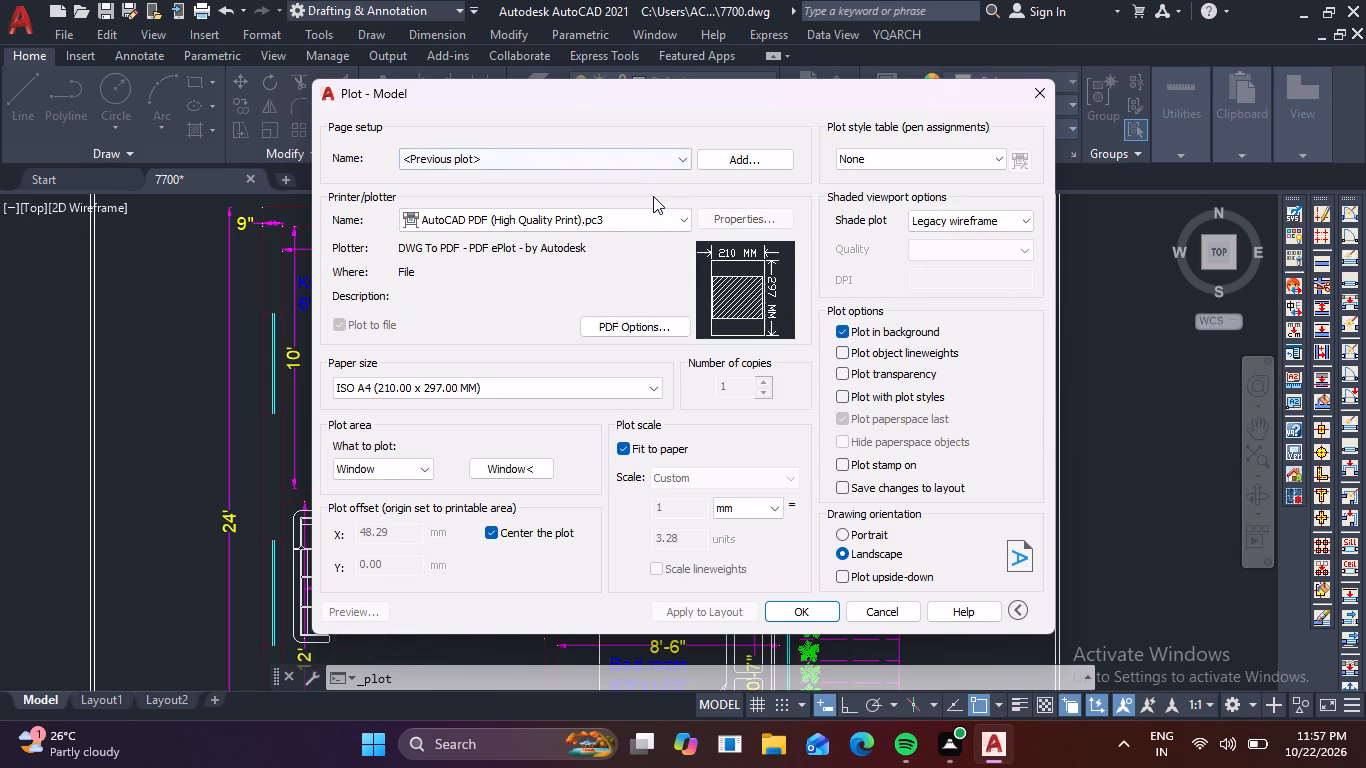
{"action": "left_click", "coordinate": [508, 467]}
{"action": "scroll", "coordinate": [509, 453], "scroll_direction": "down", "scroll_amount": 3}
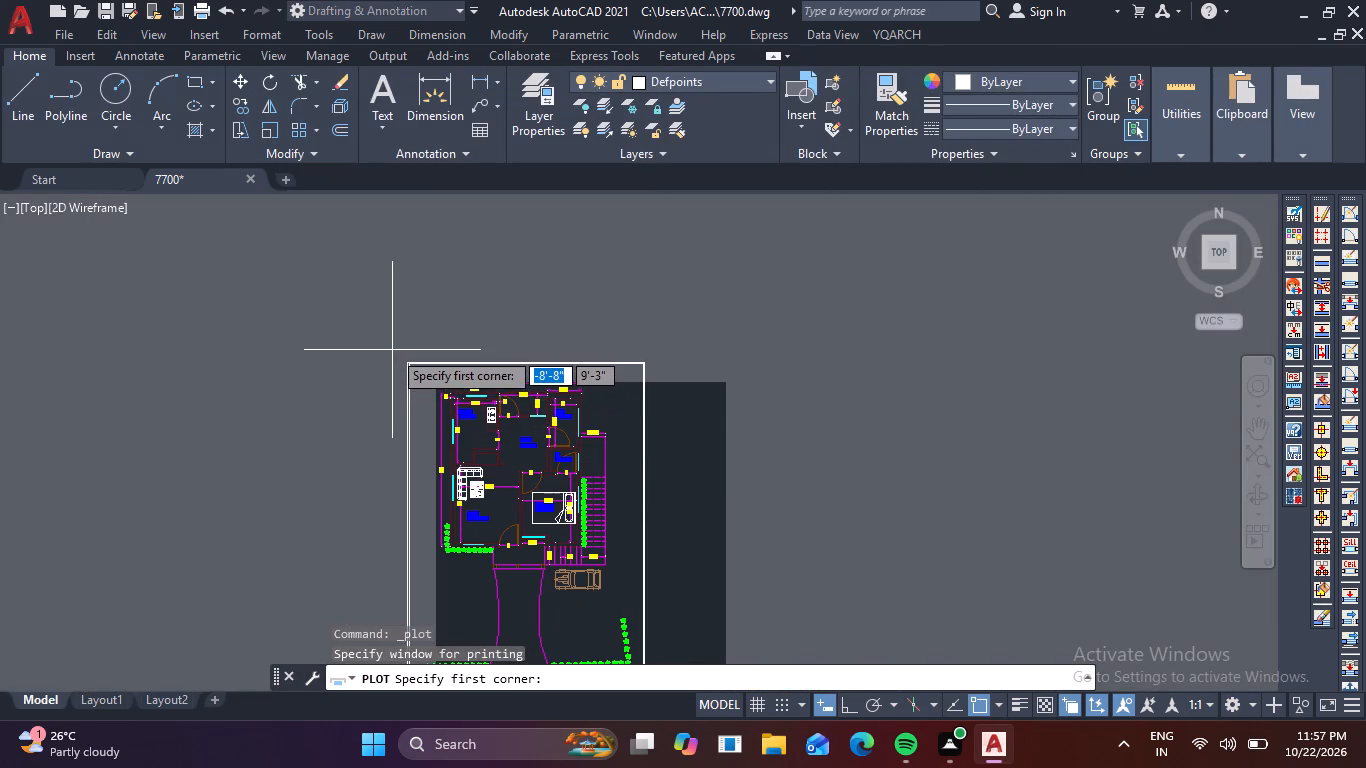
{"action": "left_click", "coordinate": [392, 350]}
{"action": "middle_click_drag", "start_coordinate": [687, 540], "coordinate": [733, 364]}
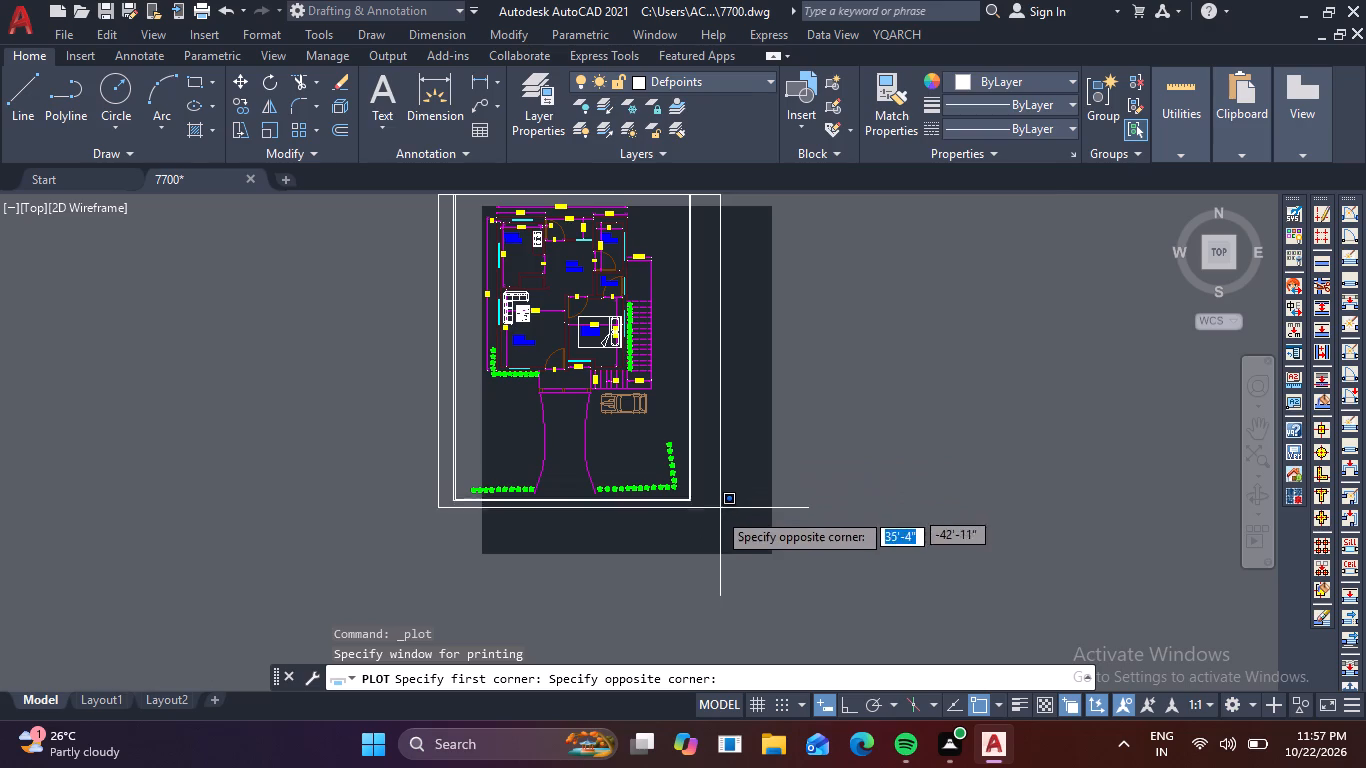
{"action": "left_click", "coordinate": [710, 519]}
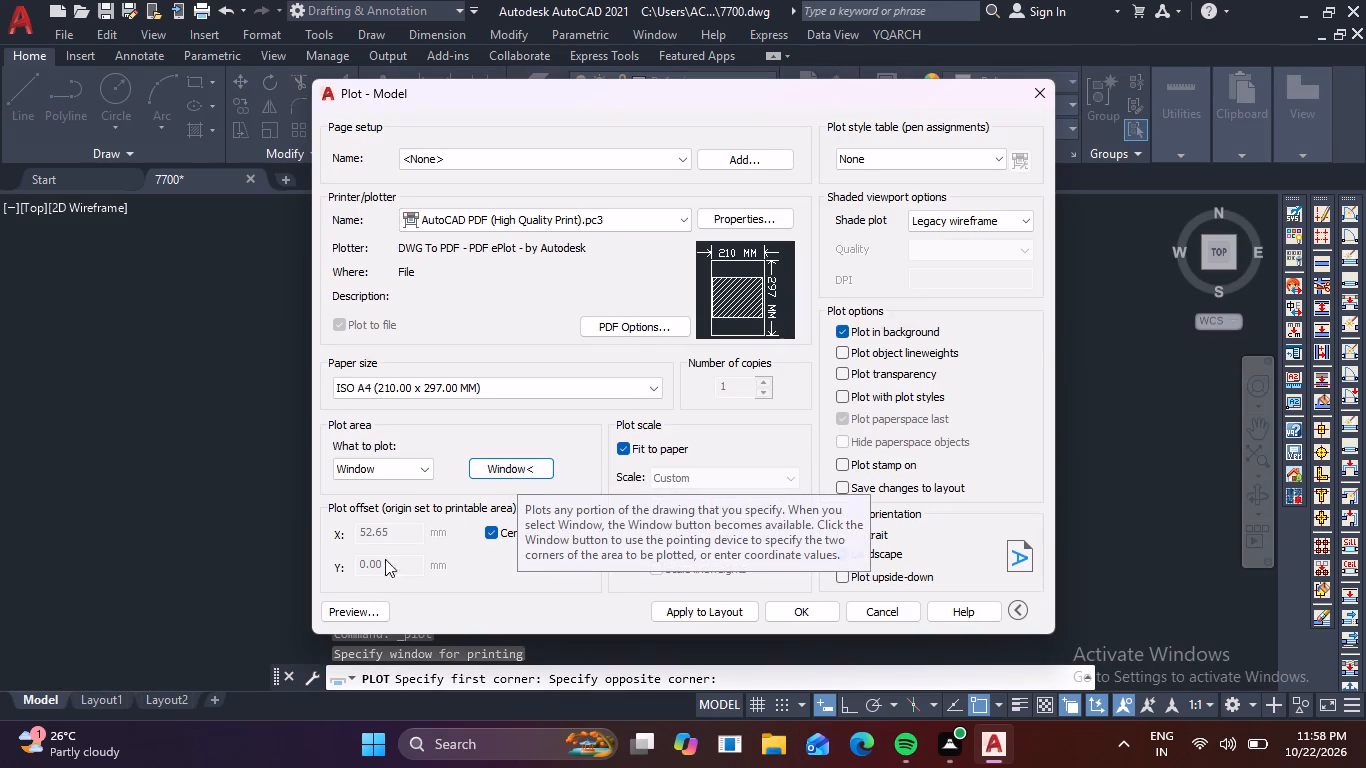
Preview the plot, examine how the furniture, rooms and border come out on the sheet, and leave without plotting.
{"action": "left_click", "coordinate": [333, 614]}
{"action": "scroll", "coordinate": [720, 442], "scroll_direction": "up", "scroll_amount": 1}
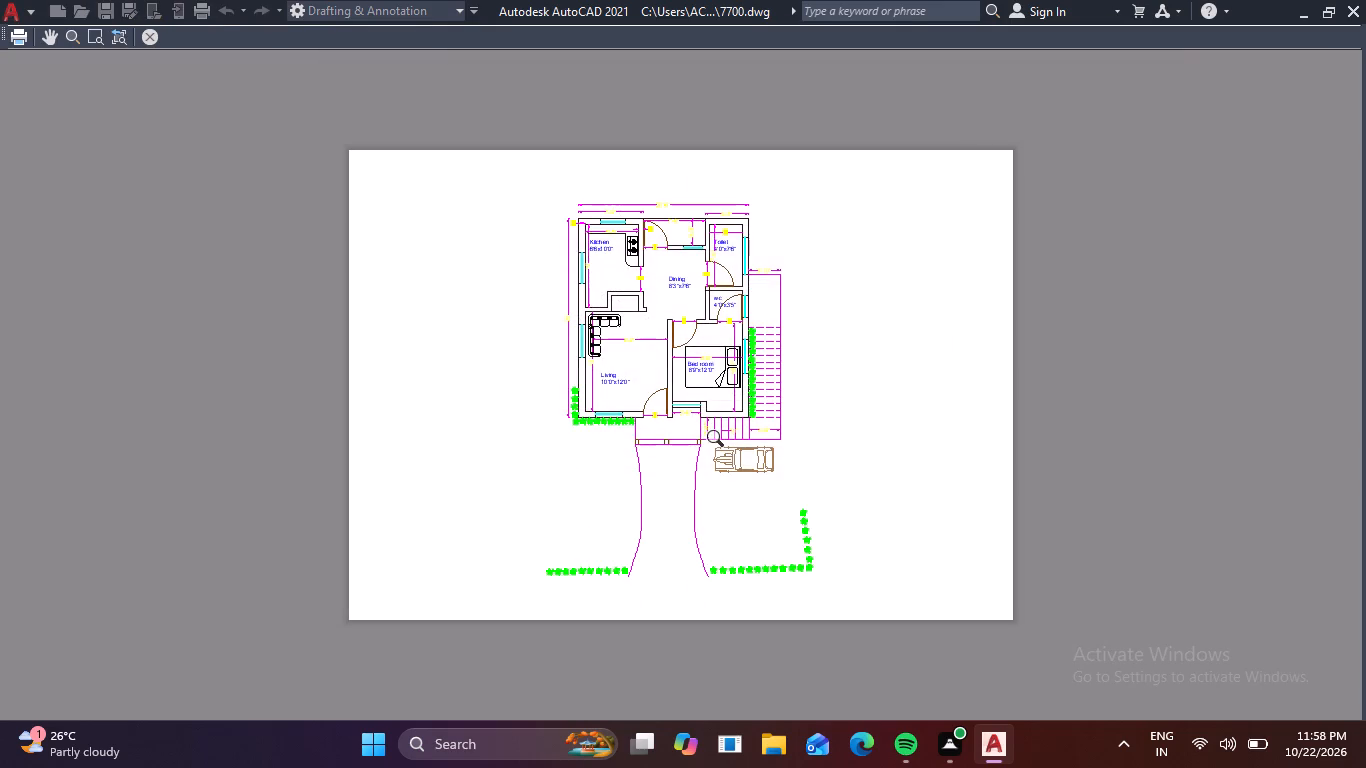
{"action": "scroll", "coordinate": [720, 442], "scroll_direction": "up", "scroll_amount": 1}
{"action": "middle_click_drag", "start_coordinate": [719, 446], "coordinate": [714, 615]}
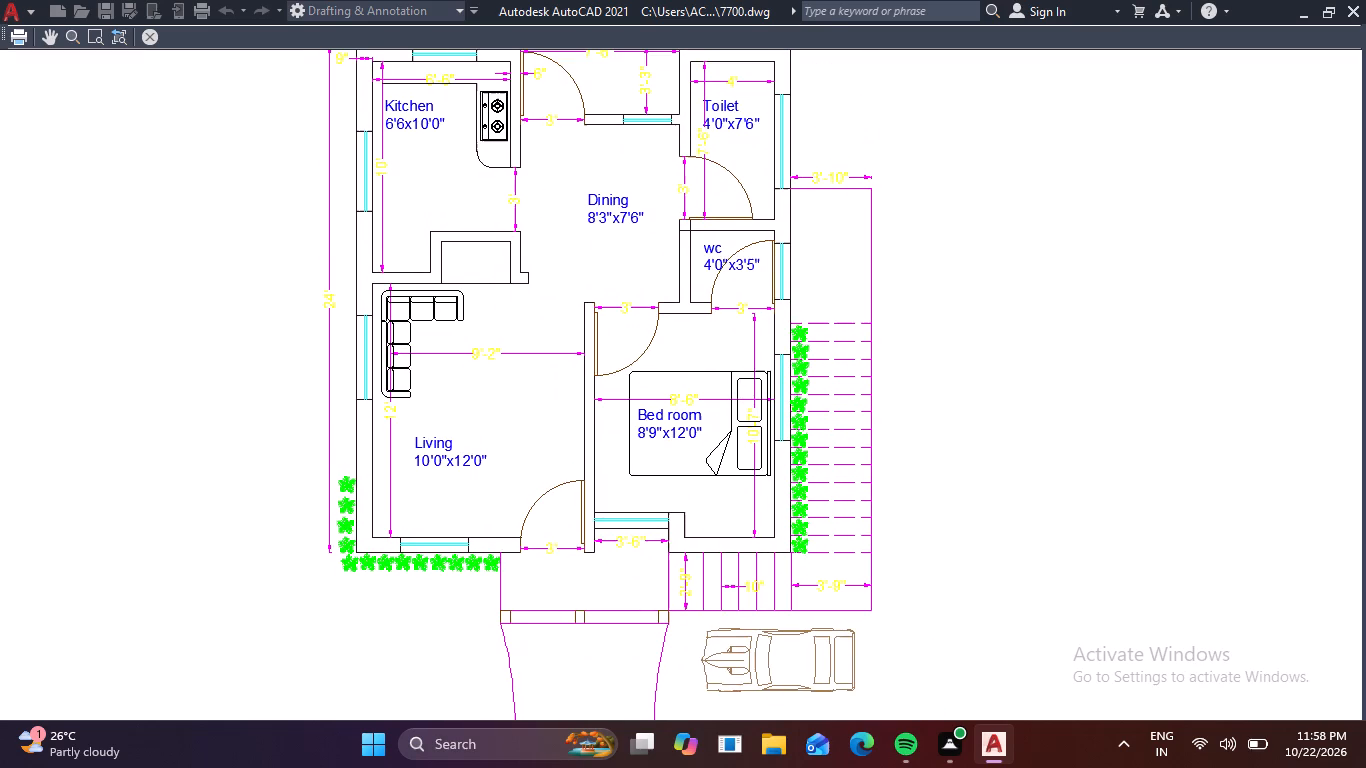
{"action": "middle_click_drag", "start_coordinate": [705, 596], "coordinate": [687, 662]}
{"action": "scroll", "coordinate": [687, 622], "scroll_direction": "down", "scroll_amount": 2}
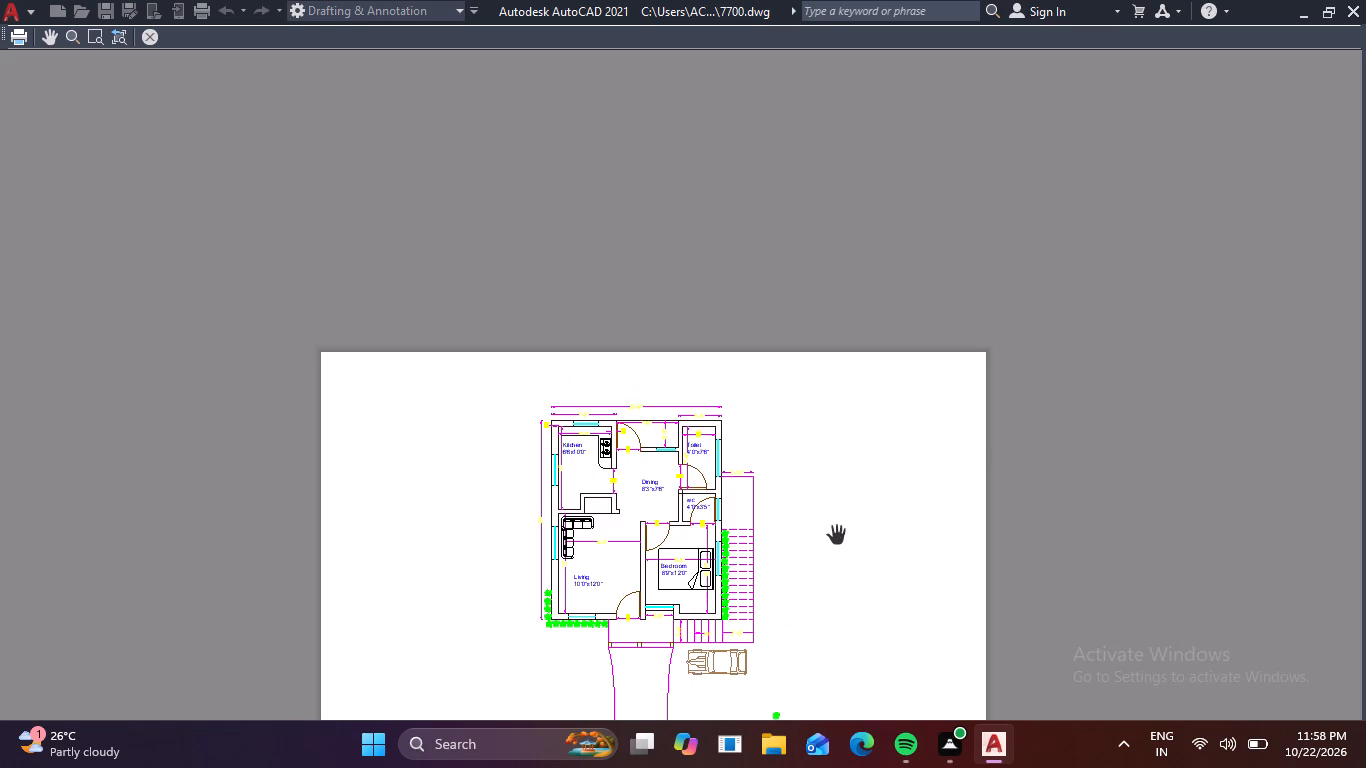
{"action": "key", "text": "Escape"}
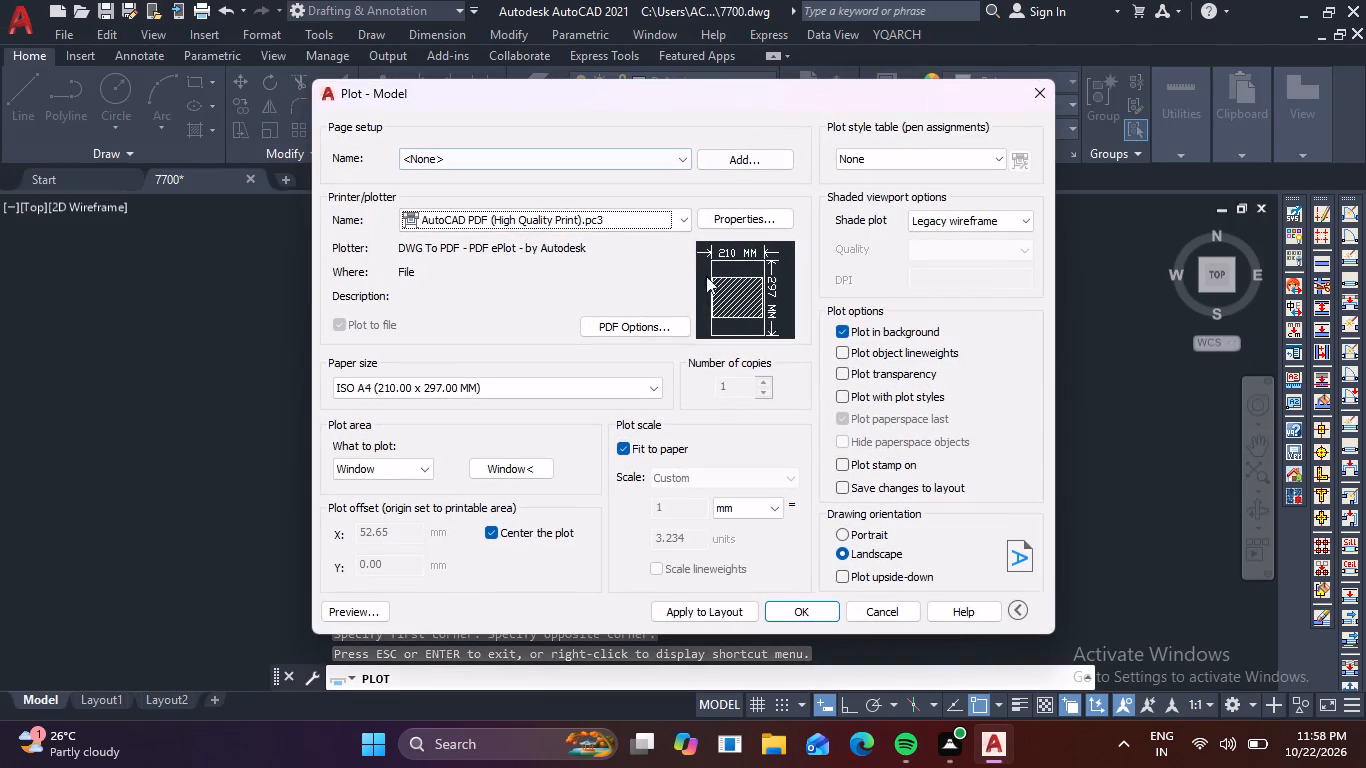
{"action": "left_click", "coordinate": [1031, 101]}
Explode the two rectangles of the double border around the plan.
{"action": "left_click", "coordinate": [715, 366]}
{"action": "left_click", "coordinate": [679, 329]}
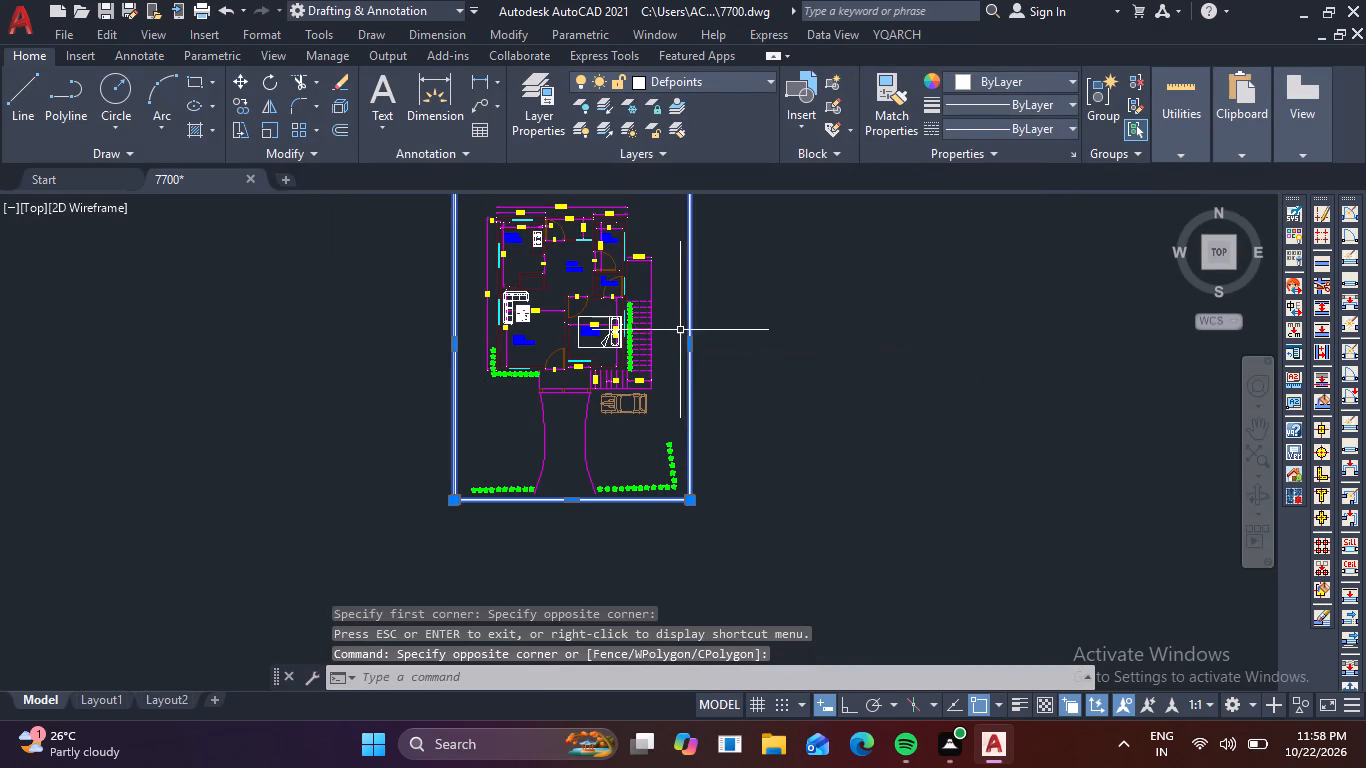
{"action": "type", "text": "x"}
{"action": "key", "text": "space"}
Set up a single-sheet plot again with the previous plot settings and a plot window enclosing the exploded double border.
{"action": "key", "text": "ctrl+p"}
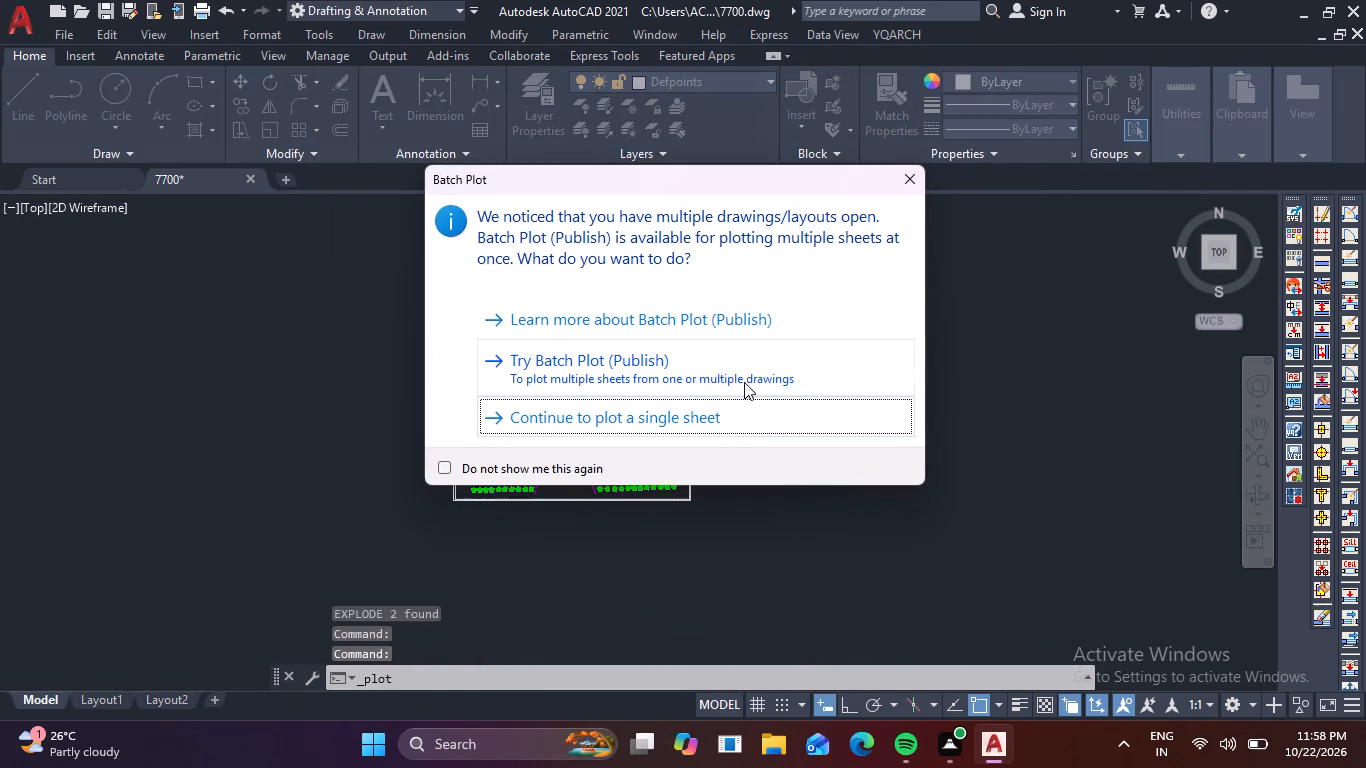
{"action": "left_click", "coordinate": [719, 405]}
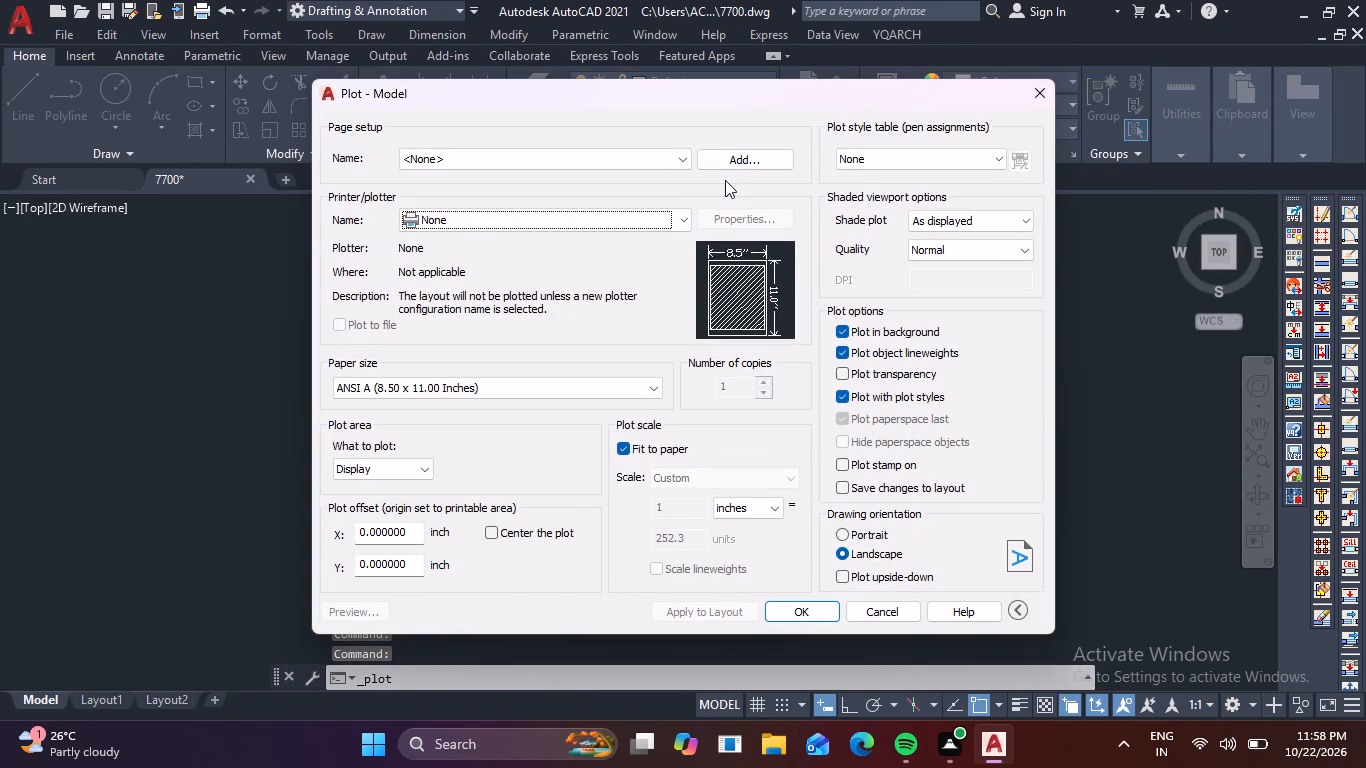
{"action": "left_click", "coordinate": [685, 162]}
{"action": "left_click", "coordinate": [654, 191]}
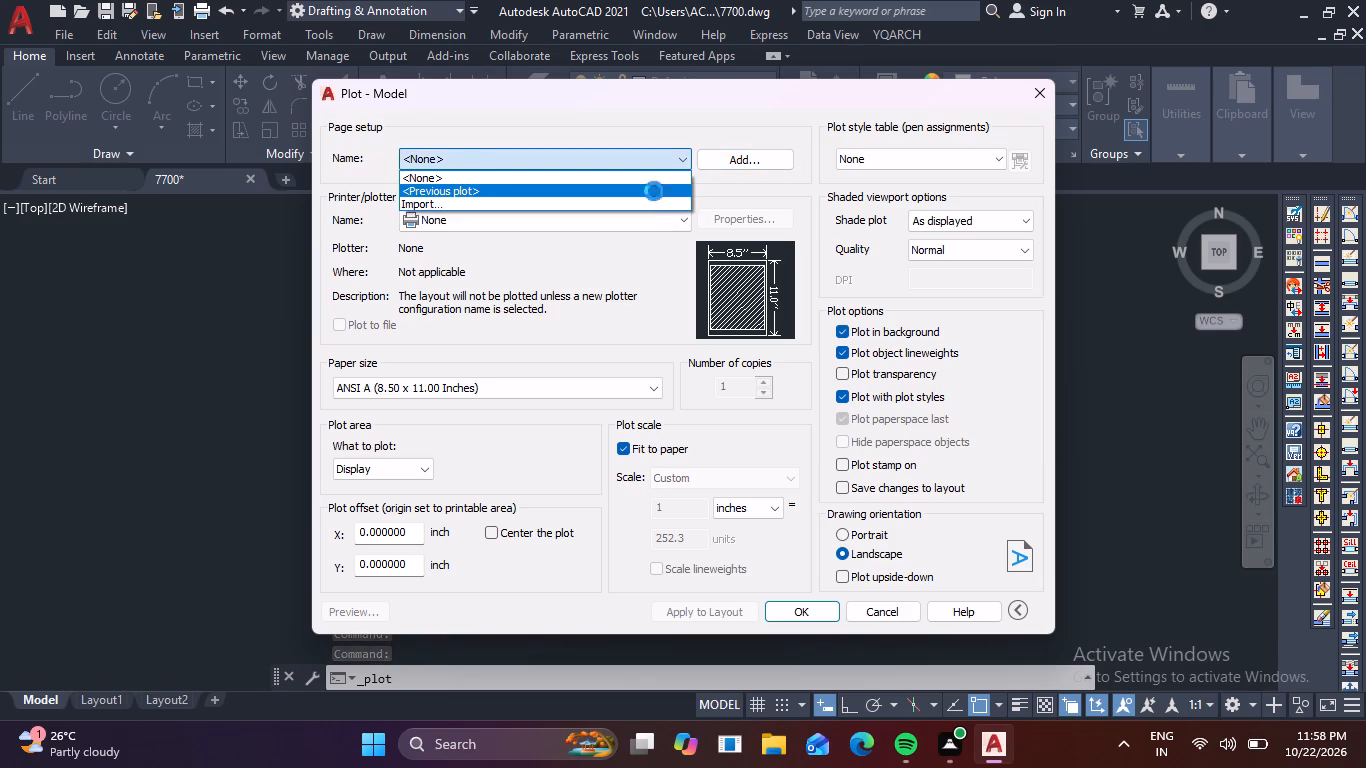
{"action": "left_click", "coordinate": [506, 469]}
{"action": "scroll", "coordinate": [507, 453], "scroll_direction": "down", "scroll_amount": 2}
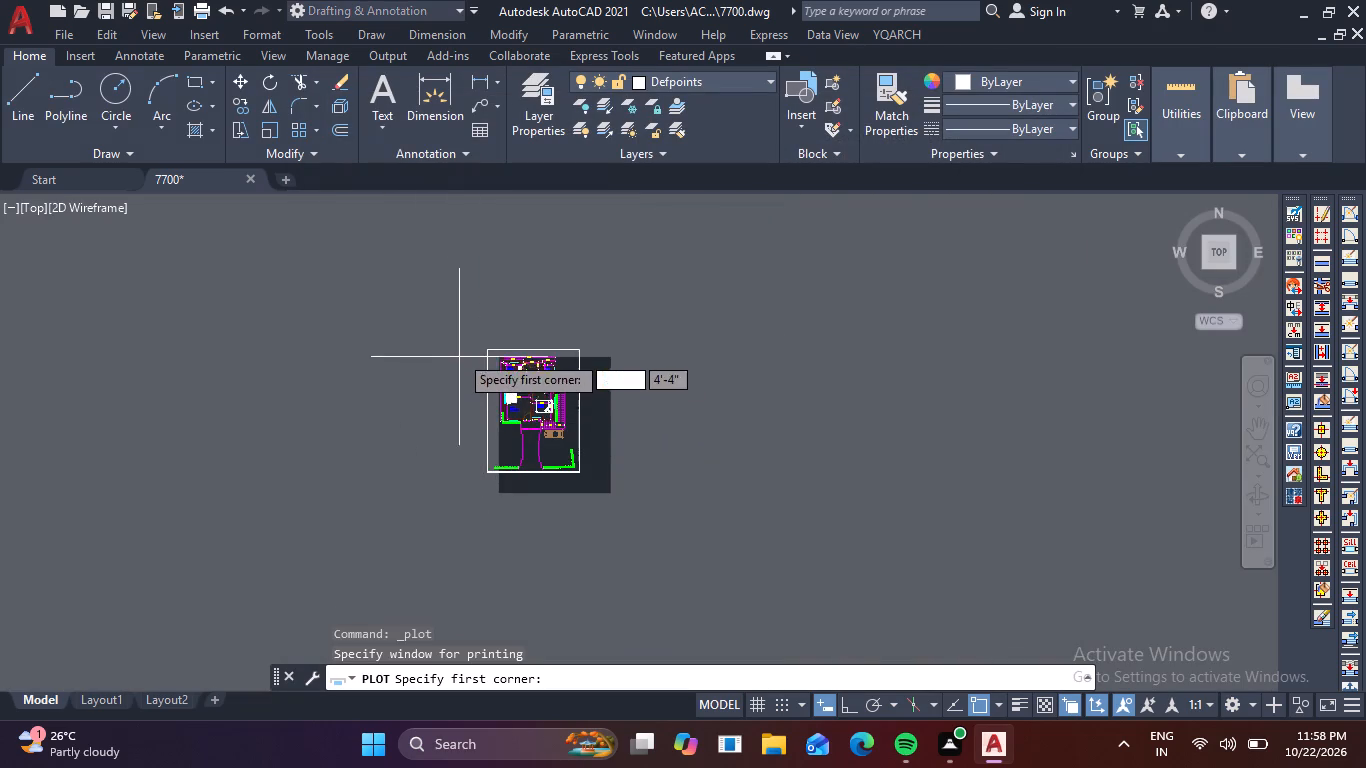
{"action": "scroll", "coordinate": [476, 338], "scroll_direction": "up", "scroll_amount": 1}
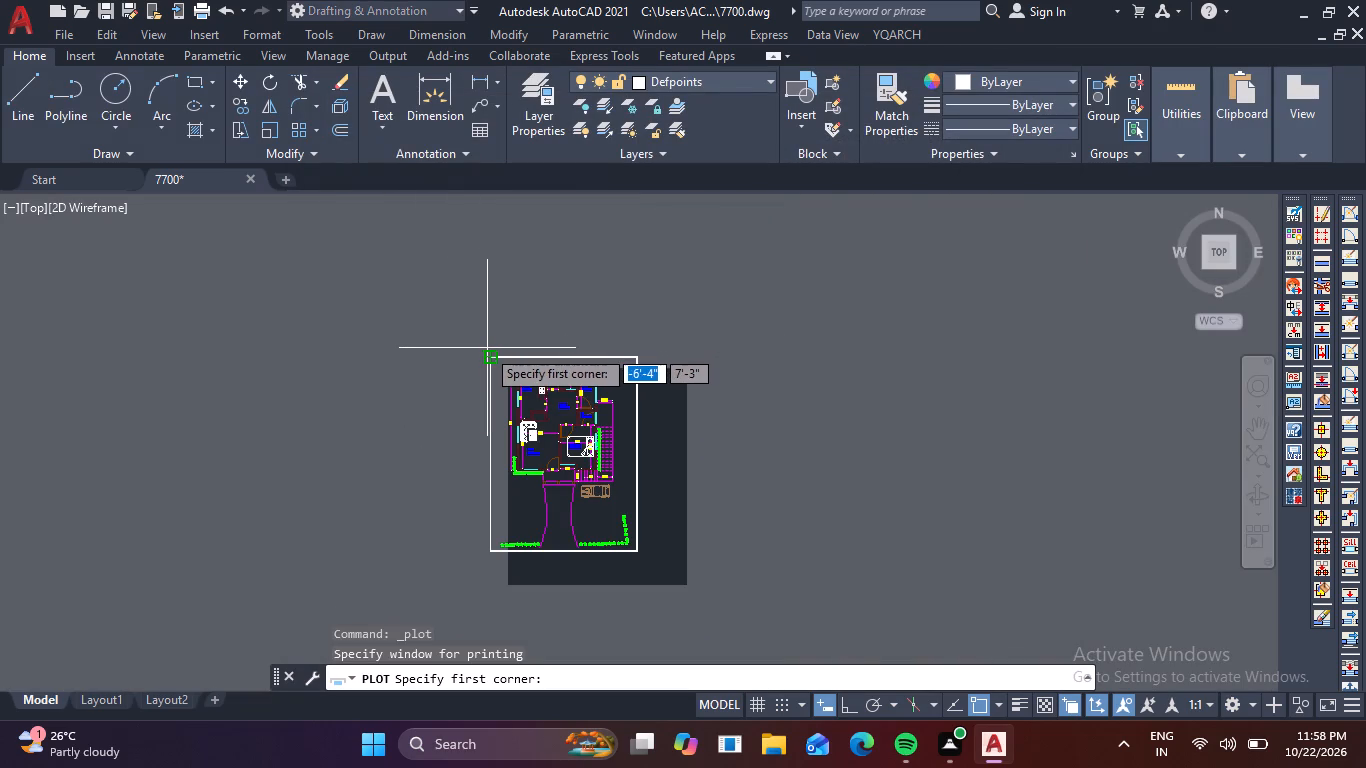
{"action": "scroll", "coordinate": [484, 349], "scroll_direction": "up", "scroll_amount": 1}
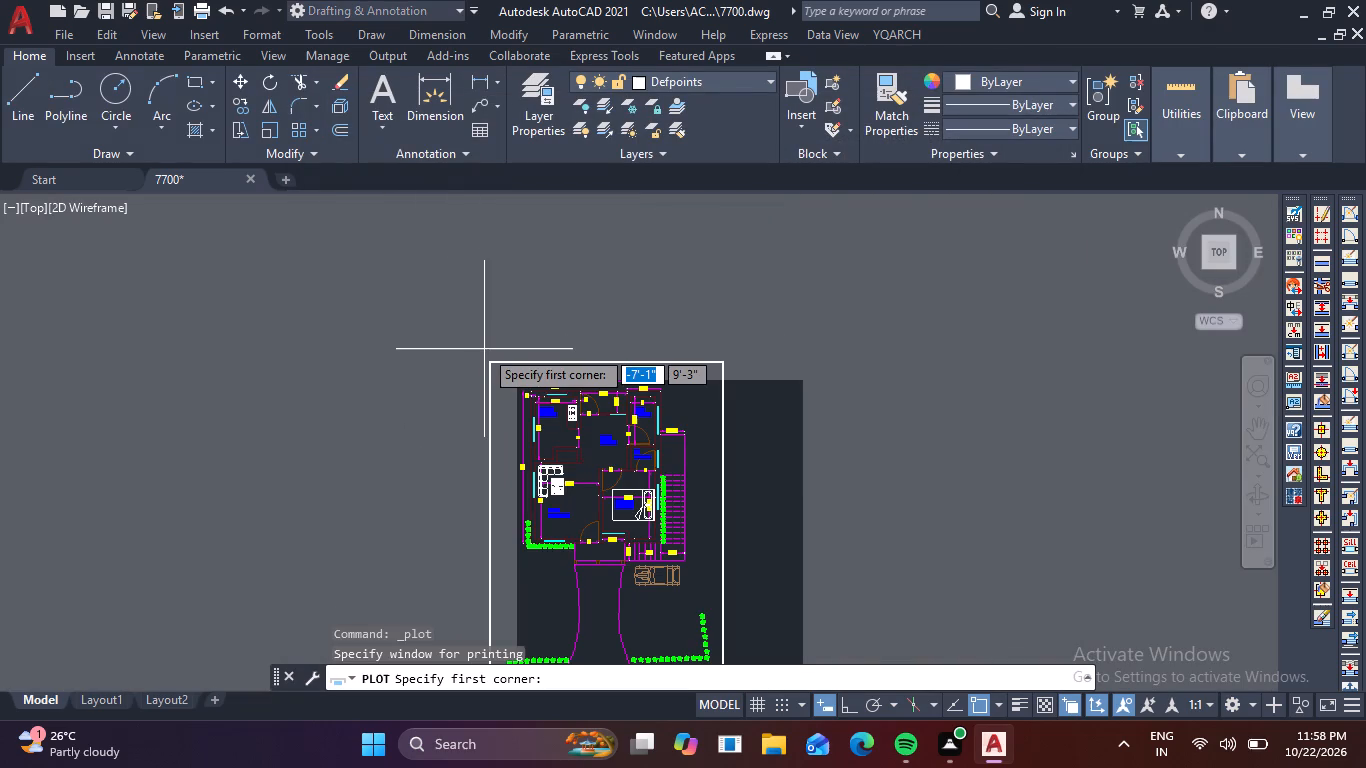
{"action": "left_click", "coordinate": [482, 353]}
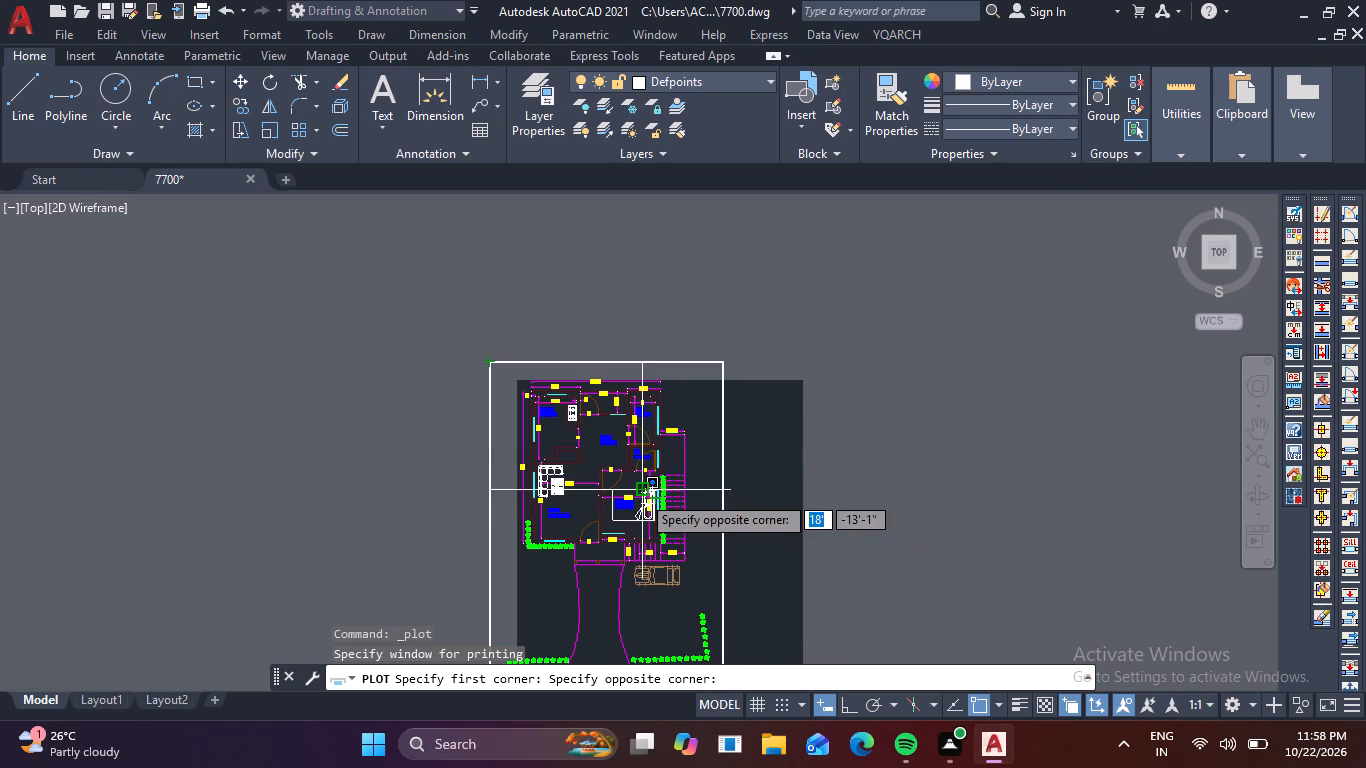
{"action": "key", "text": "Escape"}
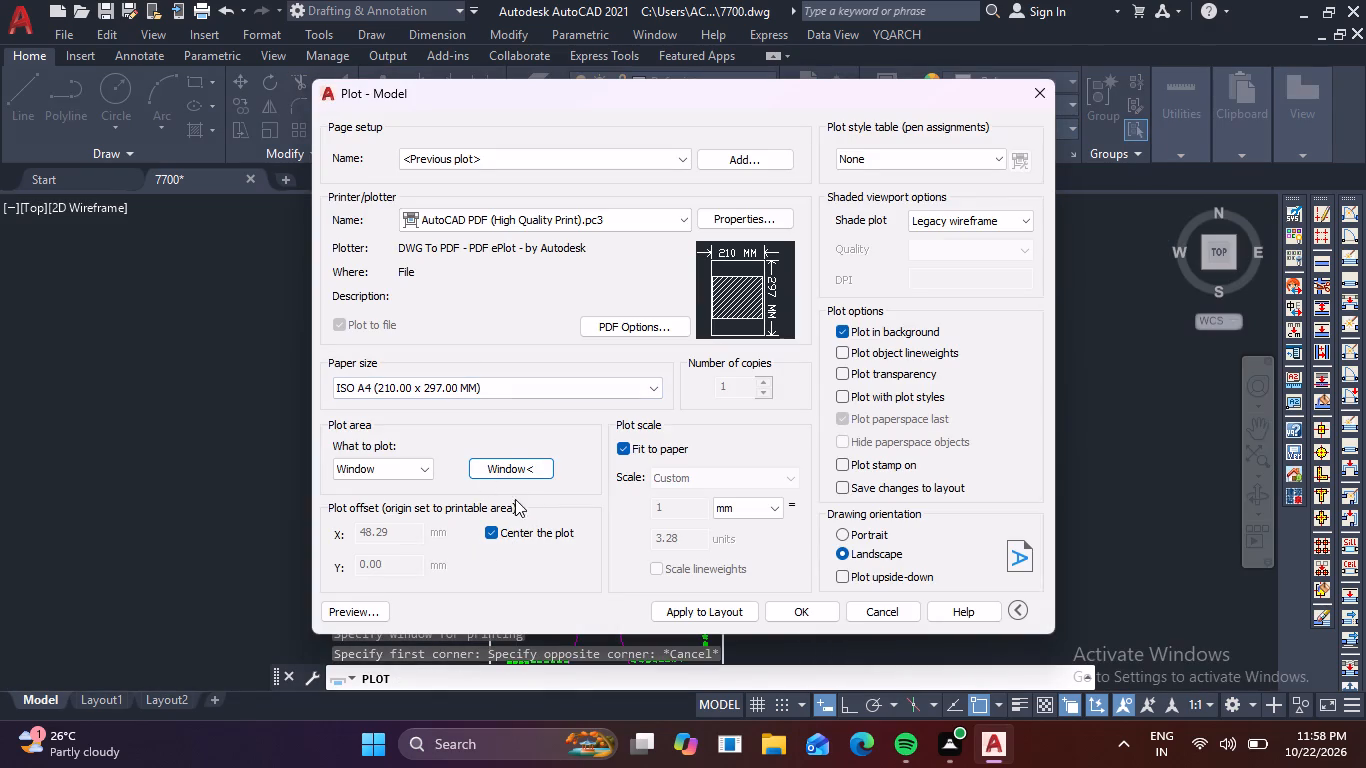
{"action": "left_click", "coordinate": [514, 467]}
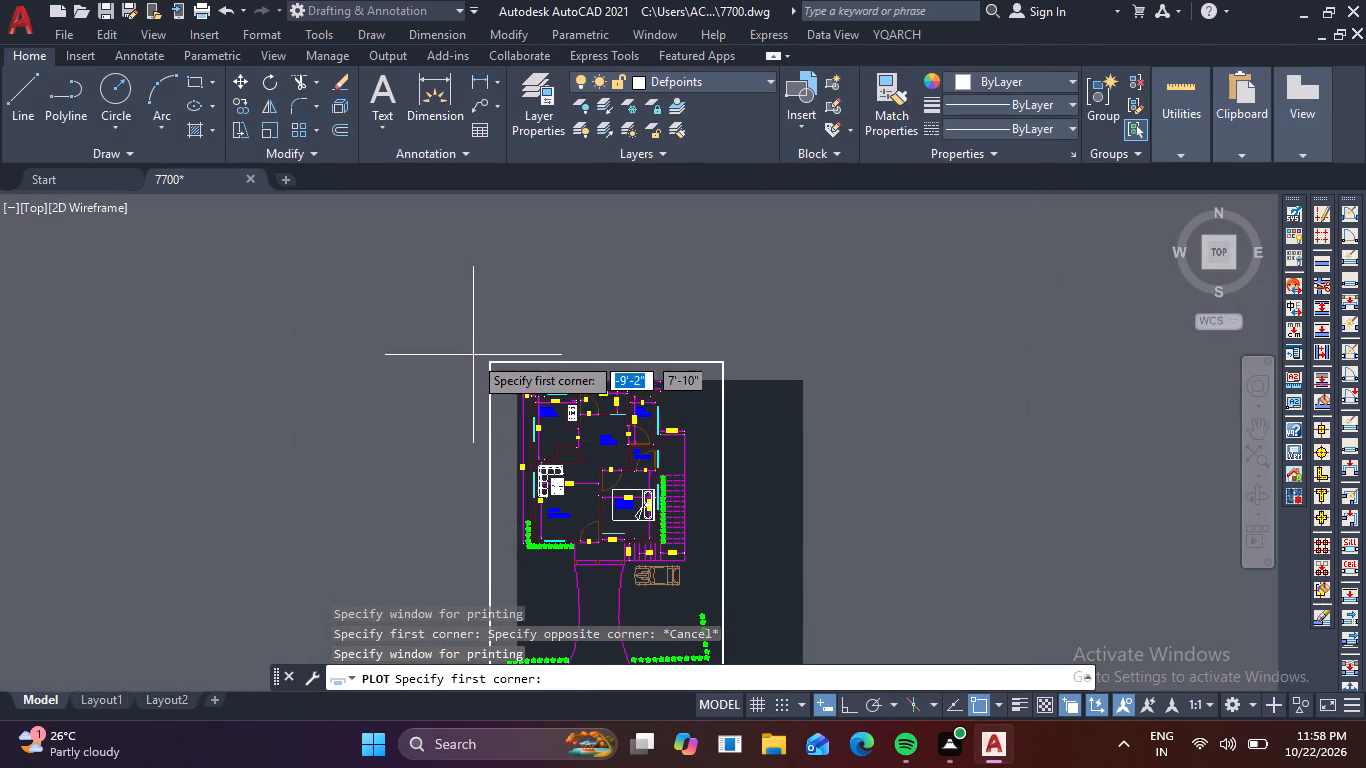
{"action": "left_click", "coordinate": [482, 351]}
{"action": "middle_click_drag", "start_coordinate": [715, 542], "coordinate": [673, 382]}
{"action": "left_click", "coordinate": [691, 523]}
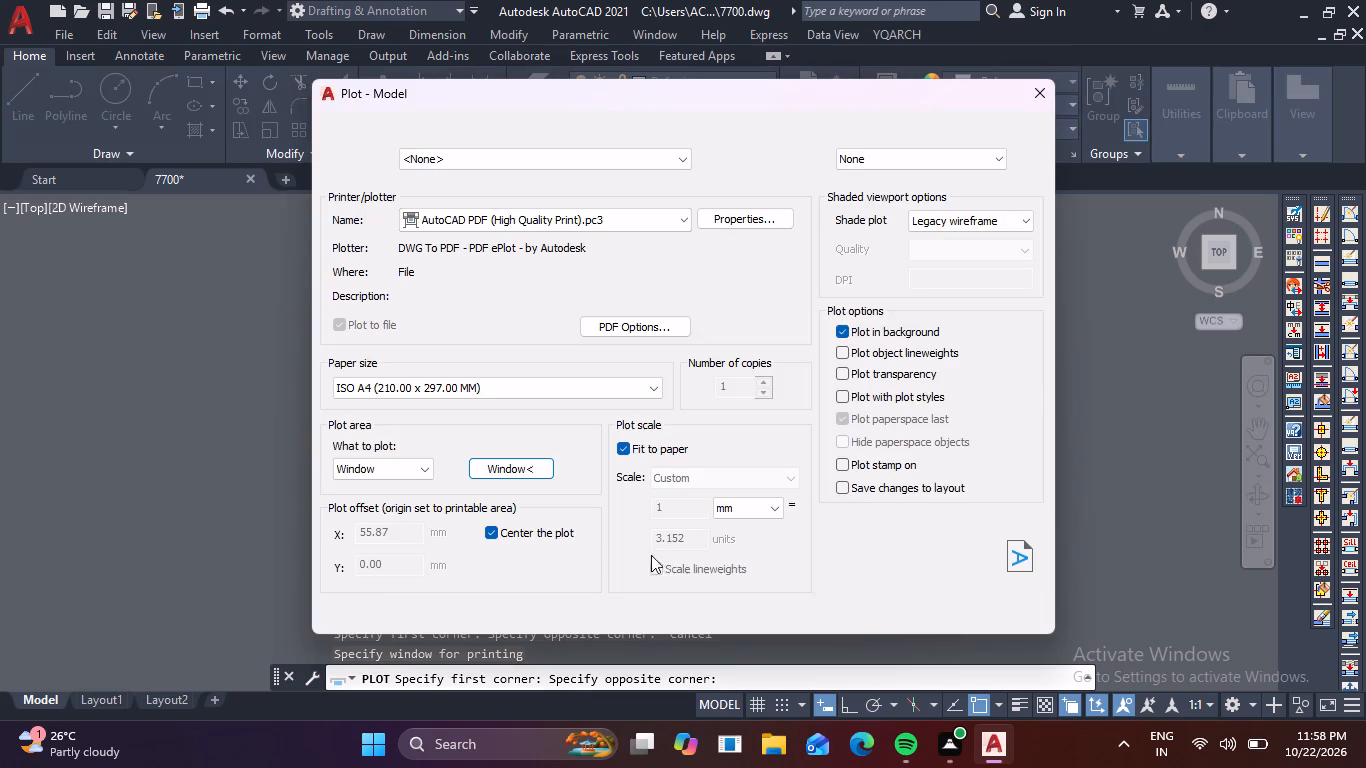
Preview the plot, check how the plan, furniture and border come out on the sheet, and return to the plot settings.
{"action": "left_click", "coordinate": [350, 615]}
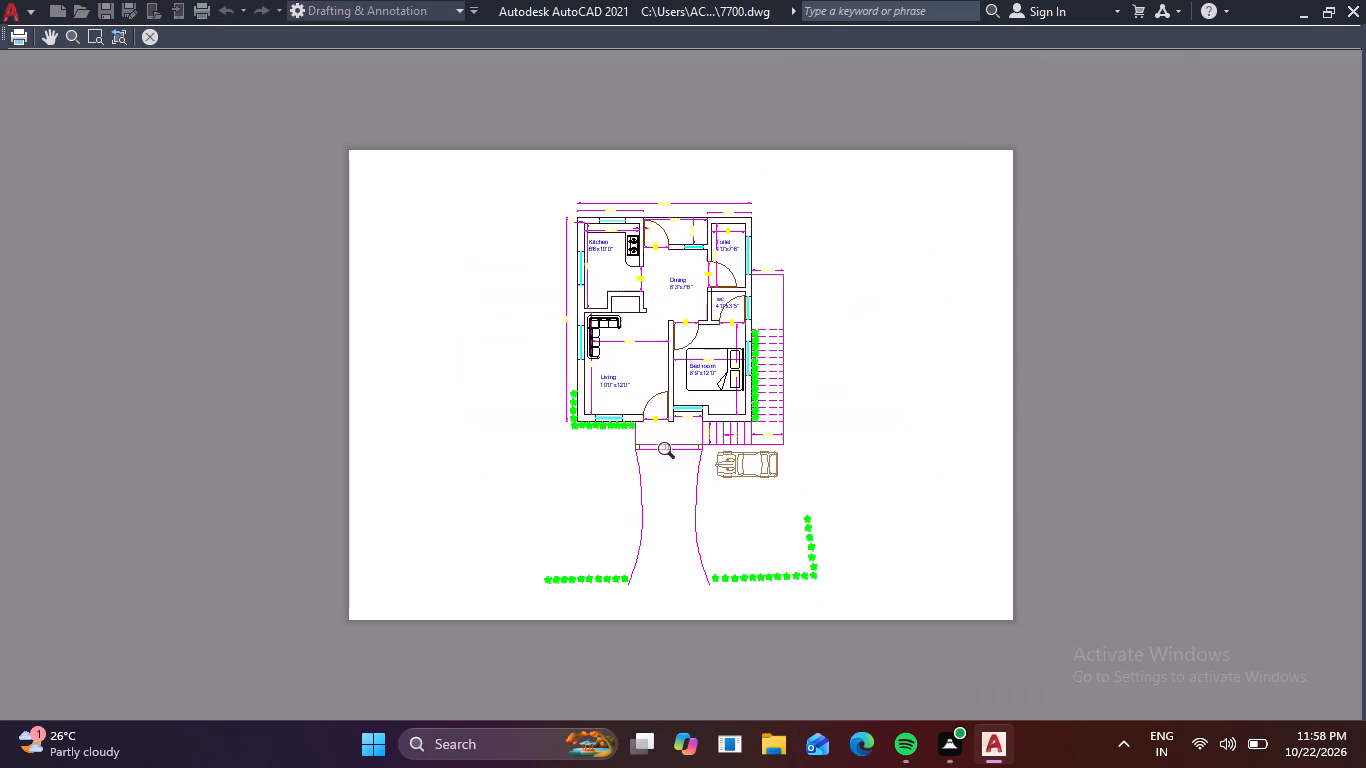
{"action": "scroll", "coordinate": [719, 449], "scroll_direction": "up", "scroll_amount": 3}
{"action": "scroll", "coordinate": [724, 437], "scroll_direction": "down", "scroll_amount": 2}
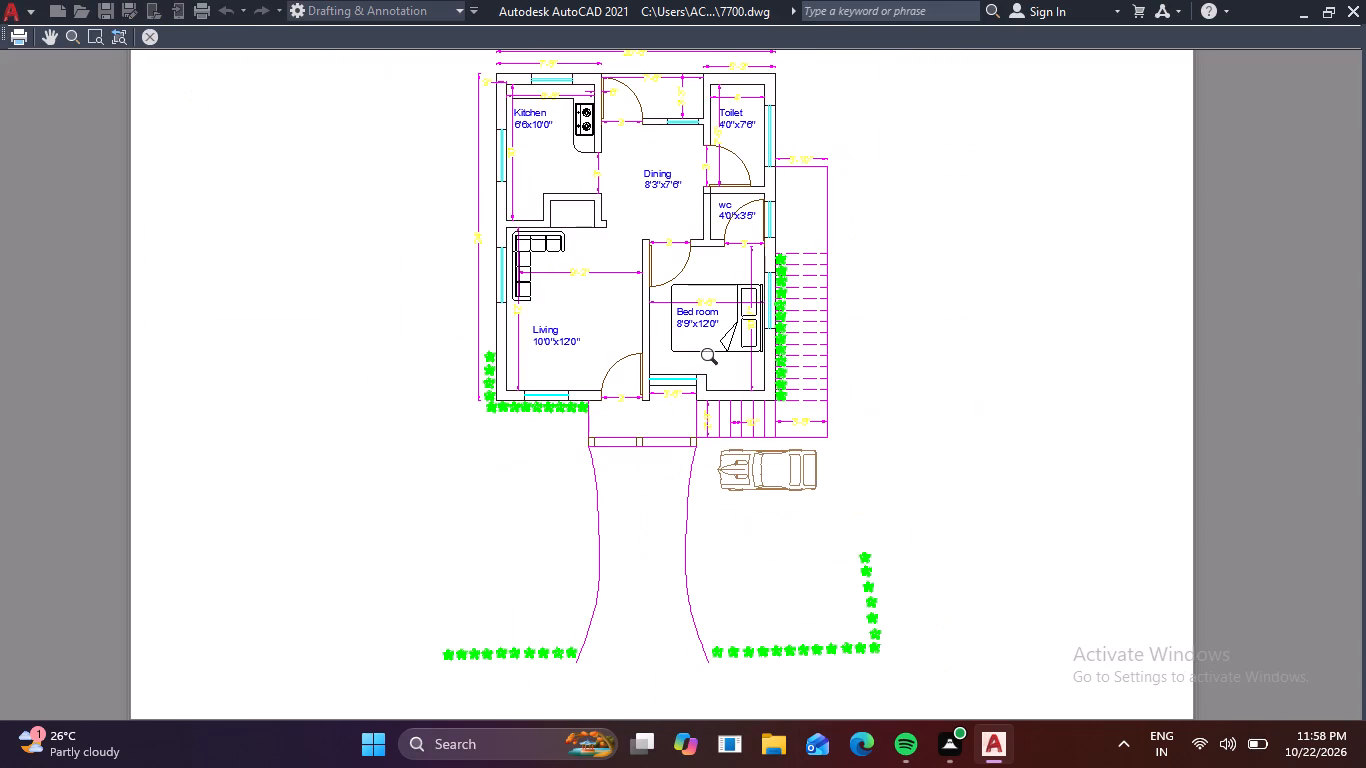
{"action": "scroll", "coordinate": [658, 342], "scroll_direction": "down", "scroll_amount": 1}
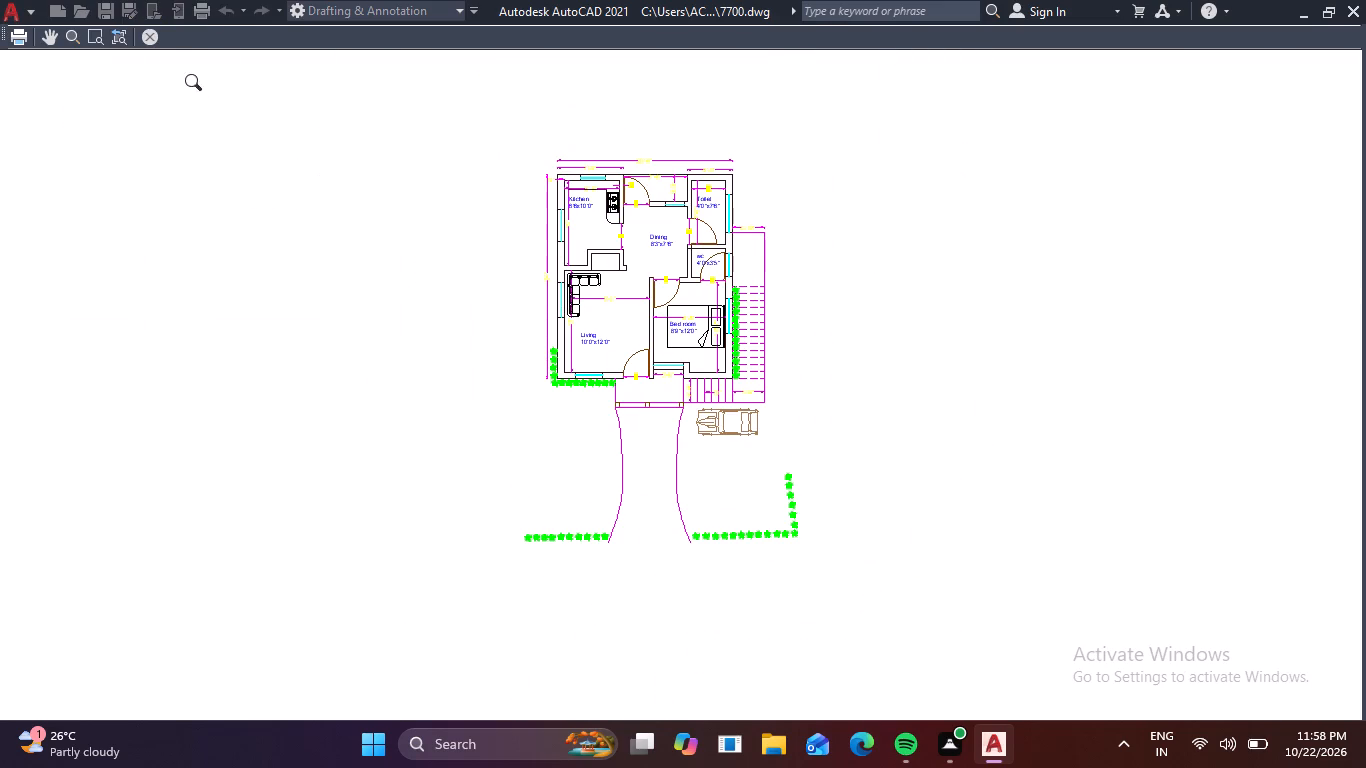
{"action": "left_click", "coordinate": [152, 39]}
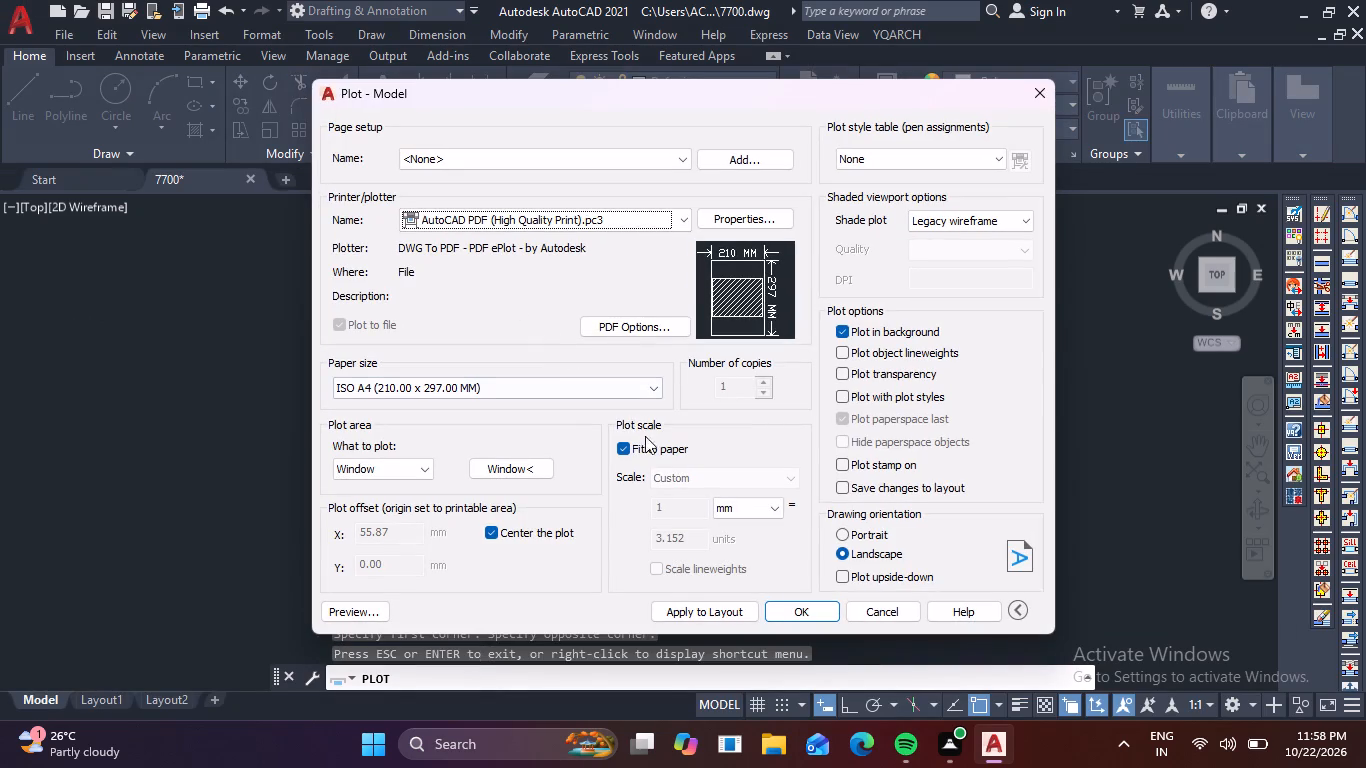
Apply the plot settings to the layout and plot the plan to 7700-Model.pdf in the Documents folder.
{"action": "left_click", "coordinate": [700, 615]}
{"action": "left_click", "coordinate": [793, 608]}
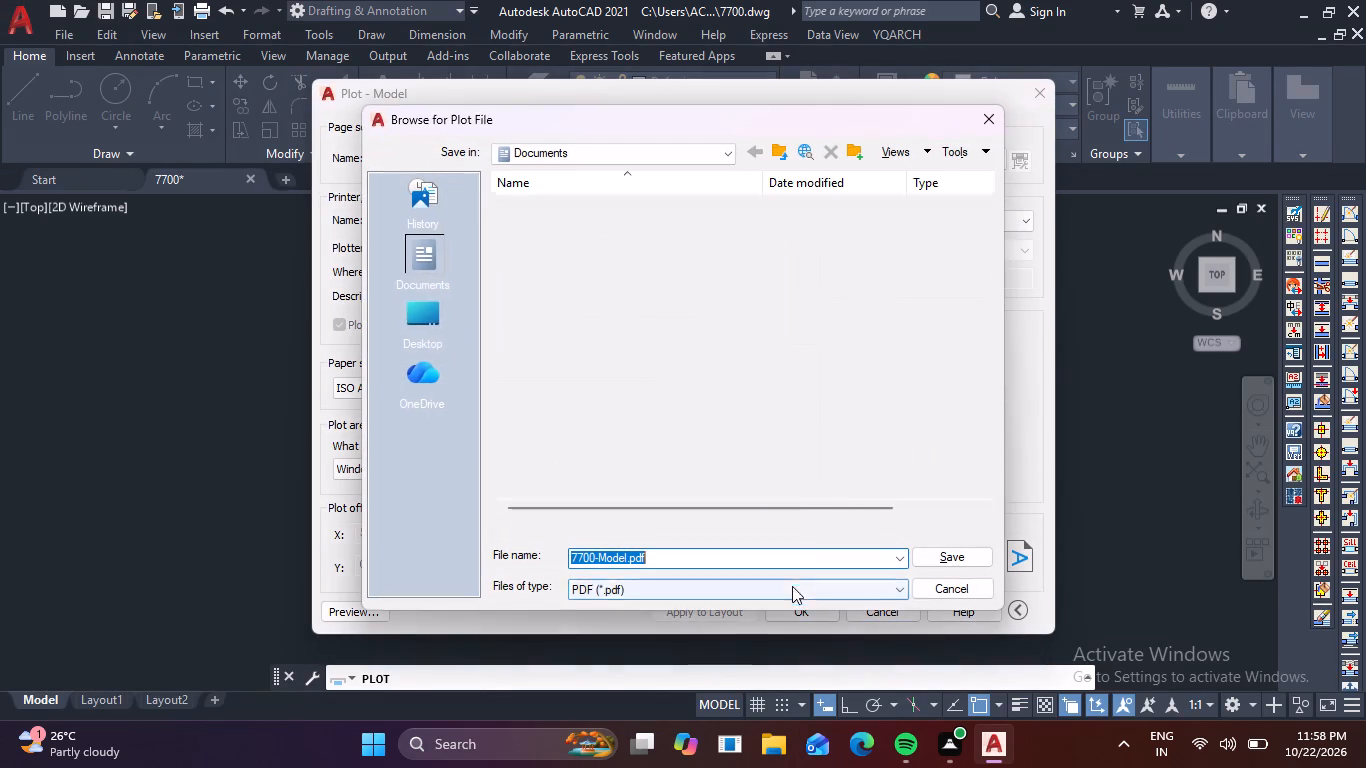
{"action": "left_click", "coordinate": [956, 558]}
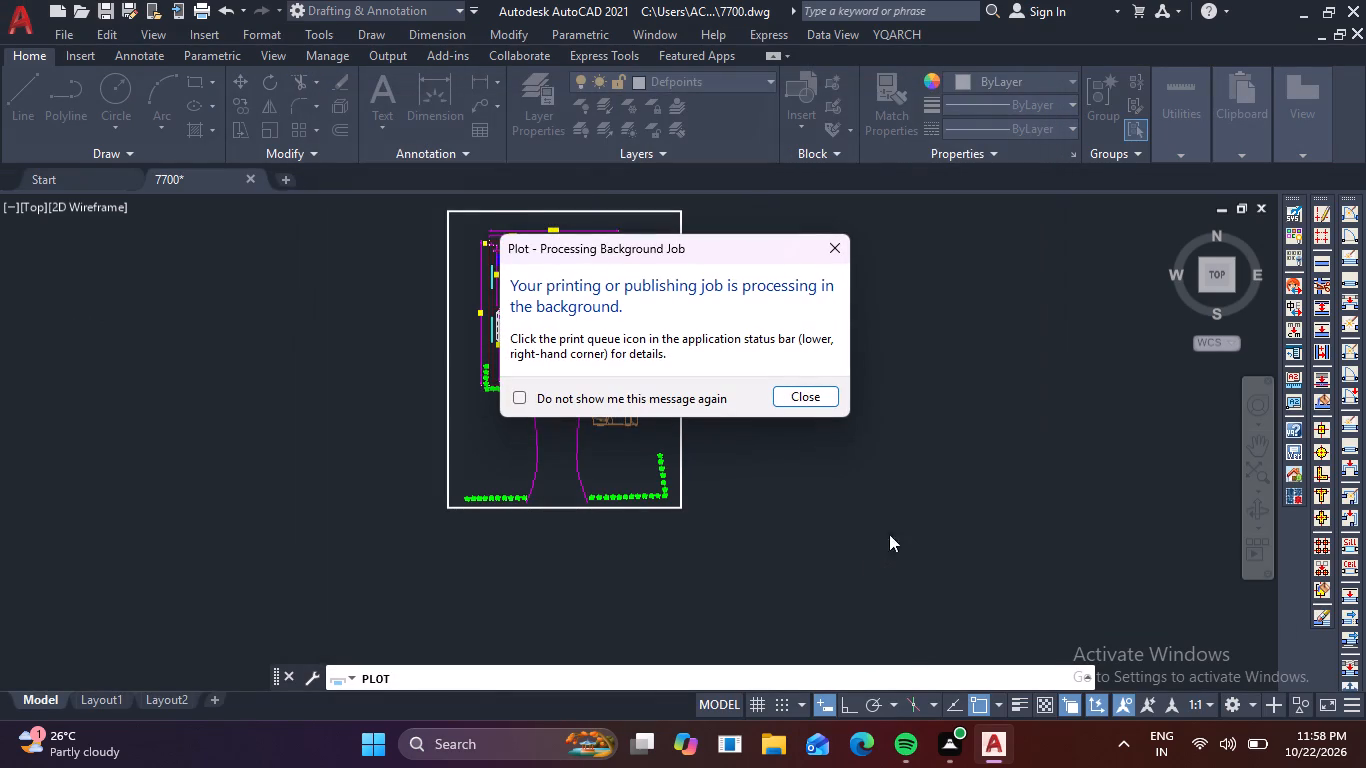
{"action": "left_click", "coordinate": [819, 390]}
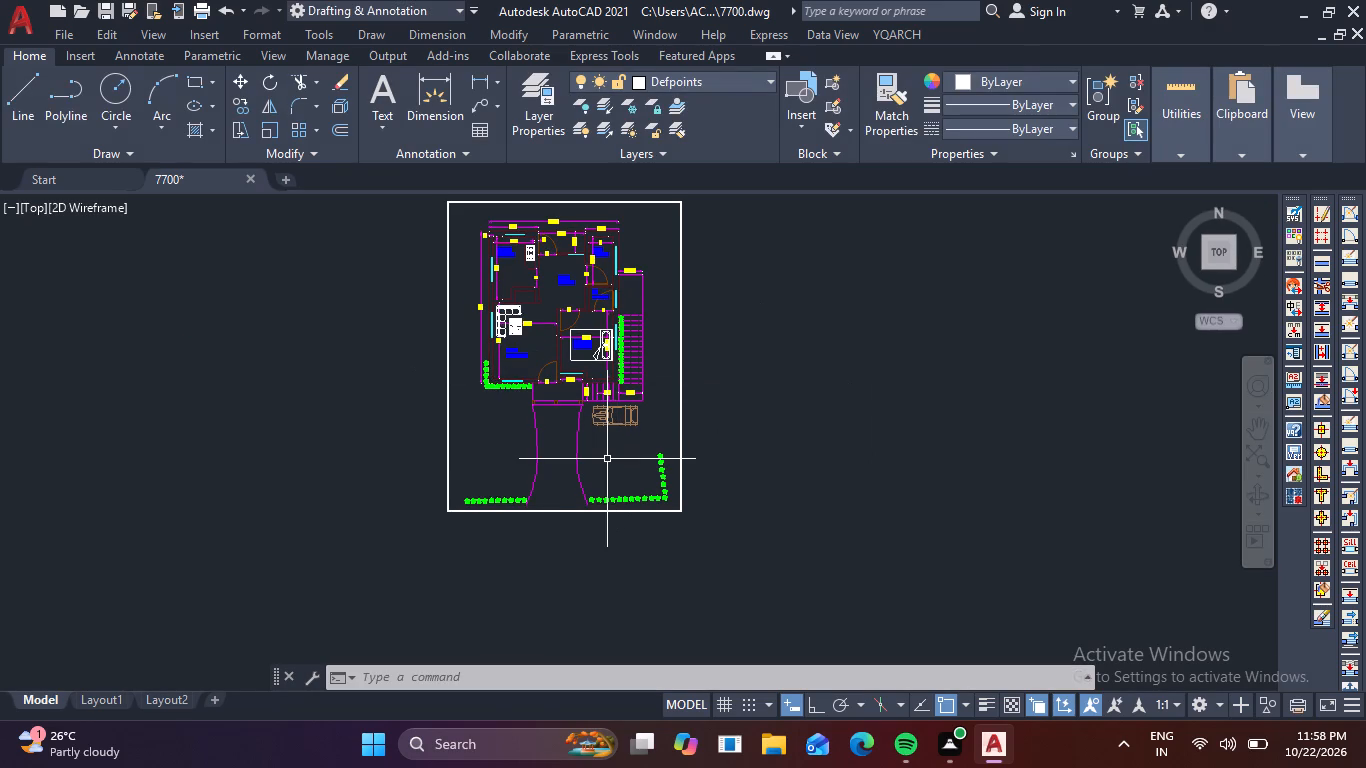
Query the drawing's log file name with LOGFILENAME.
{"action": "type", "text": "lof"}
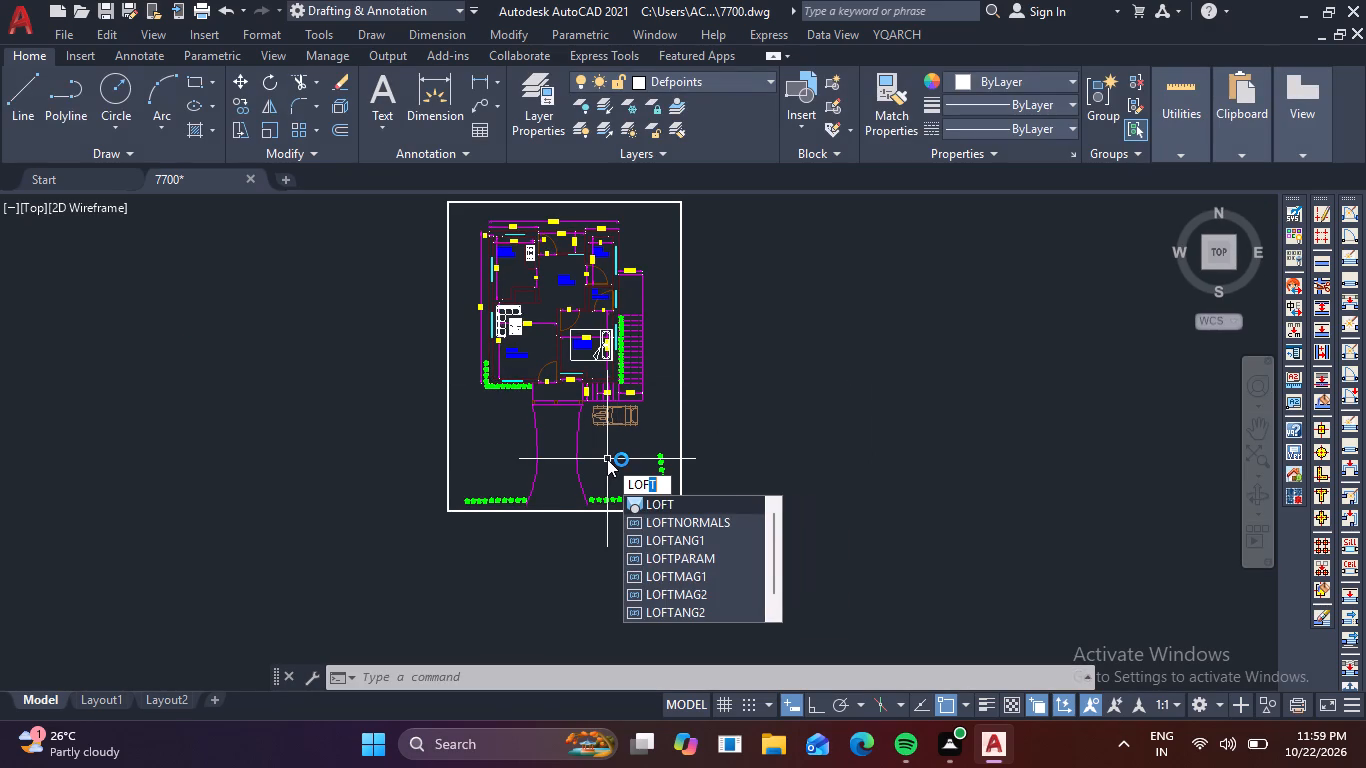
{"action": "key", "text": "BackSpace"}
{"action": "key", "text": "BackSpace"}
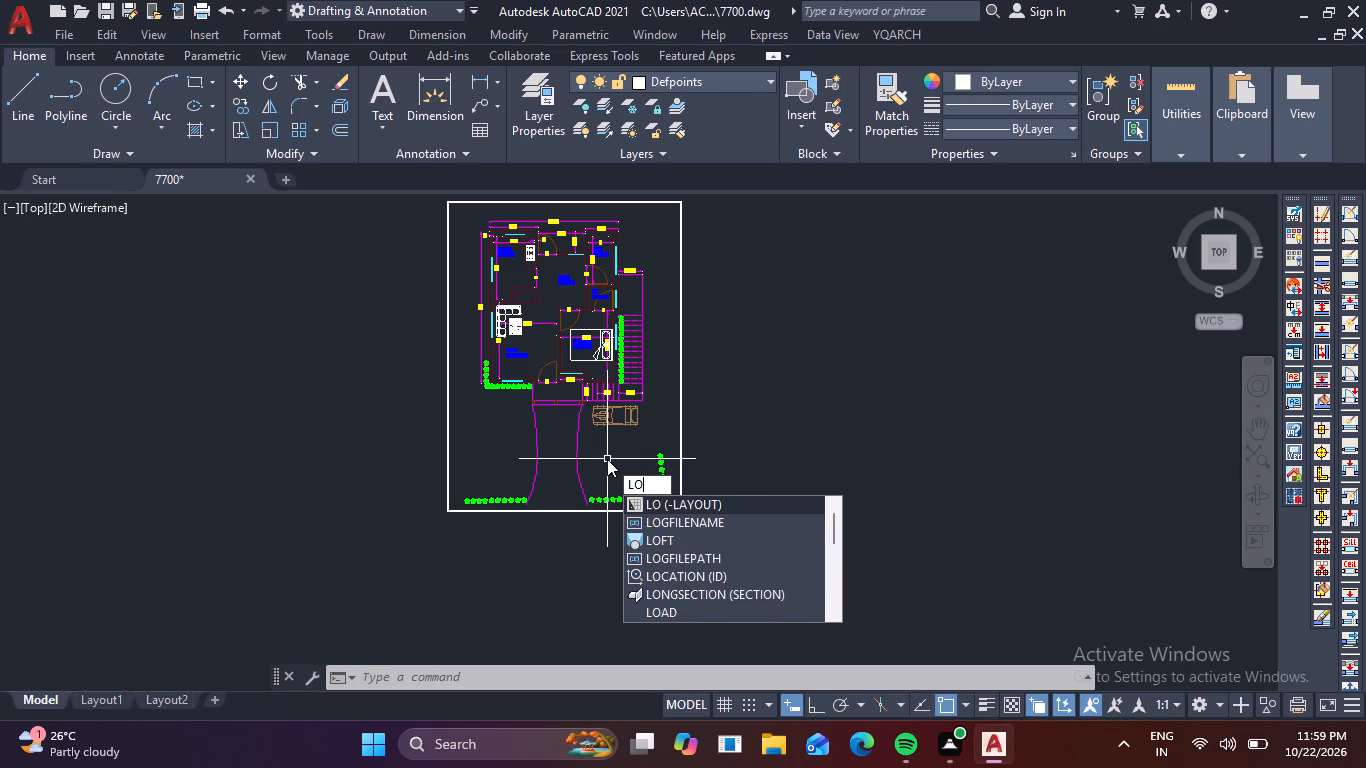
{"action": "key", "text": "g"}
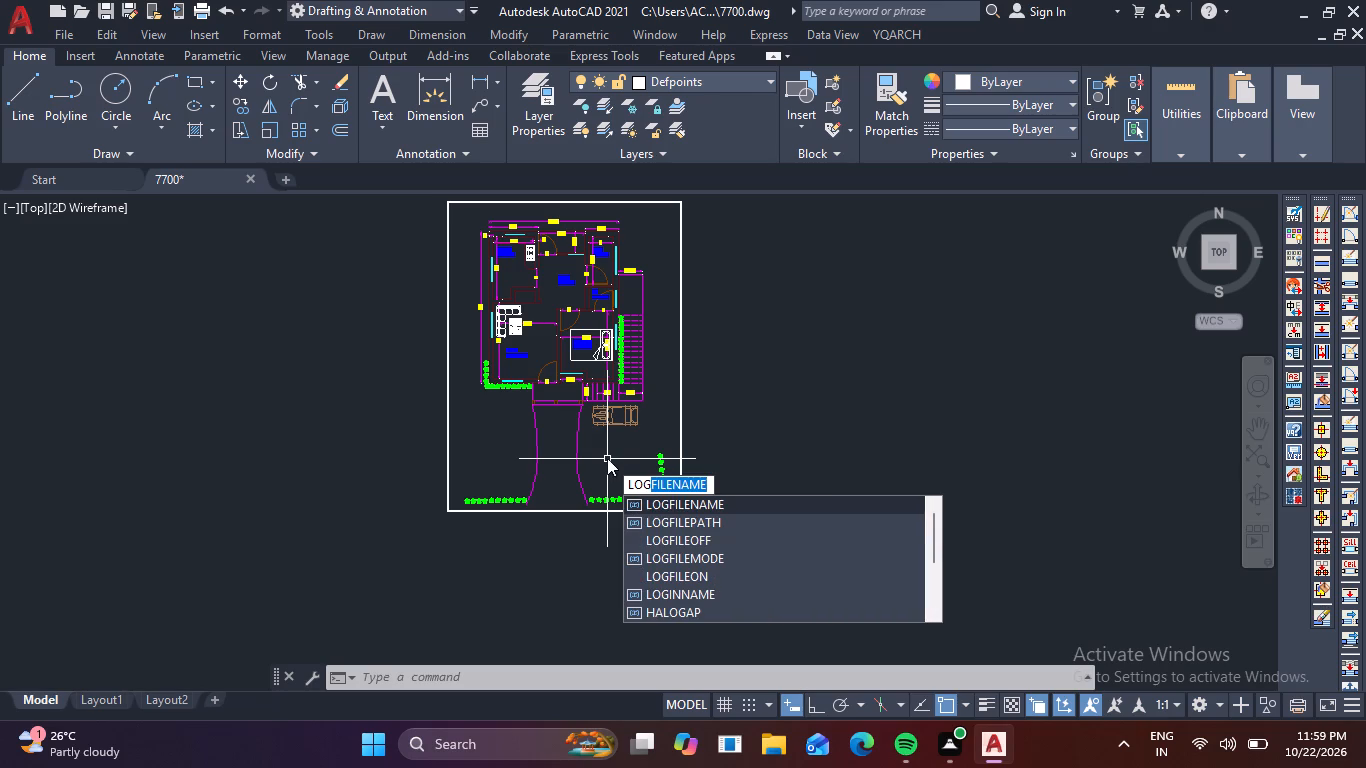
{"action": "left_click", "coordinate": [705, 508]}
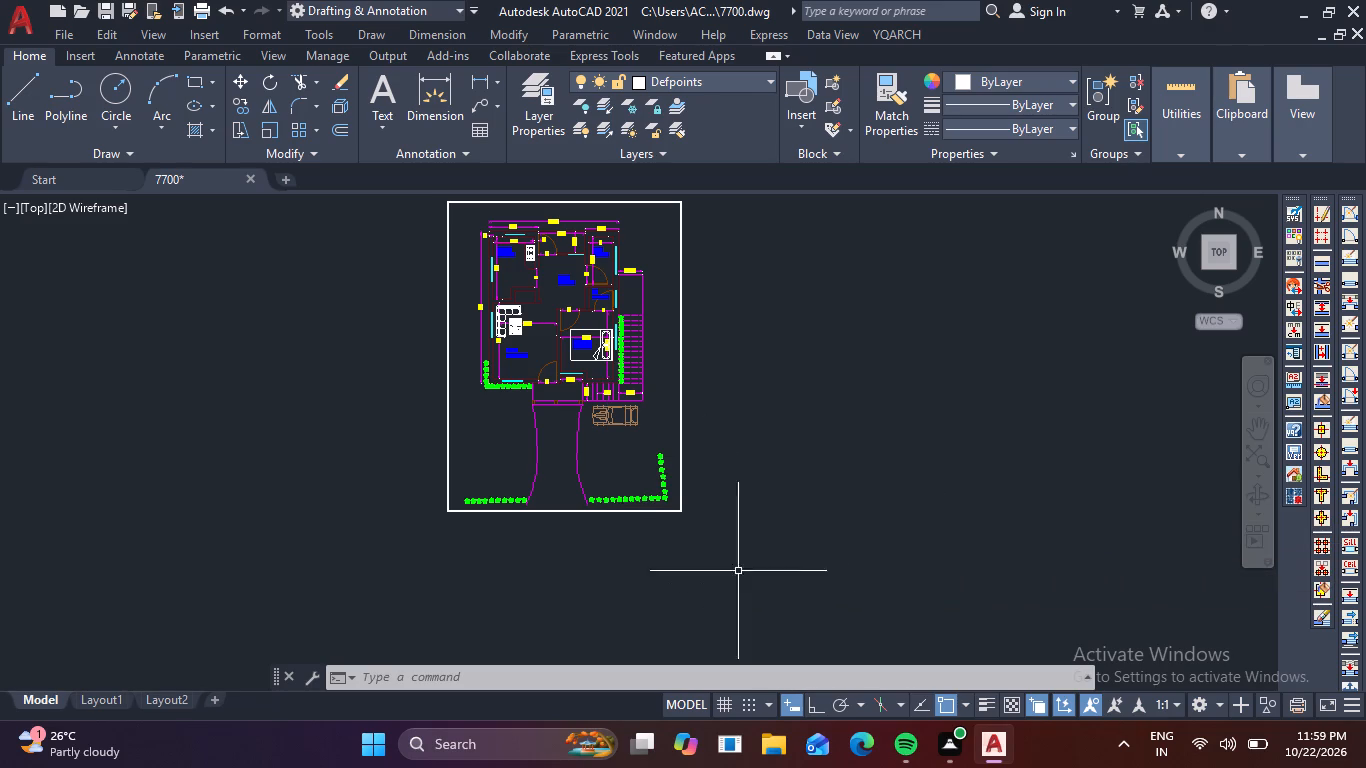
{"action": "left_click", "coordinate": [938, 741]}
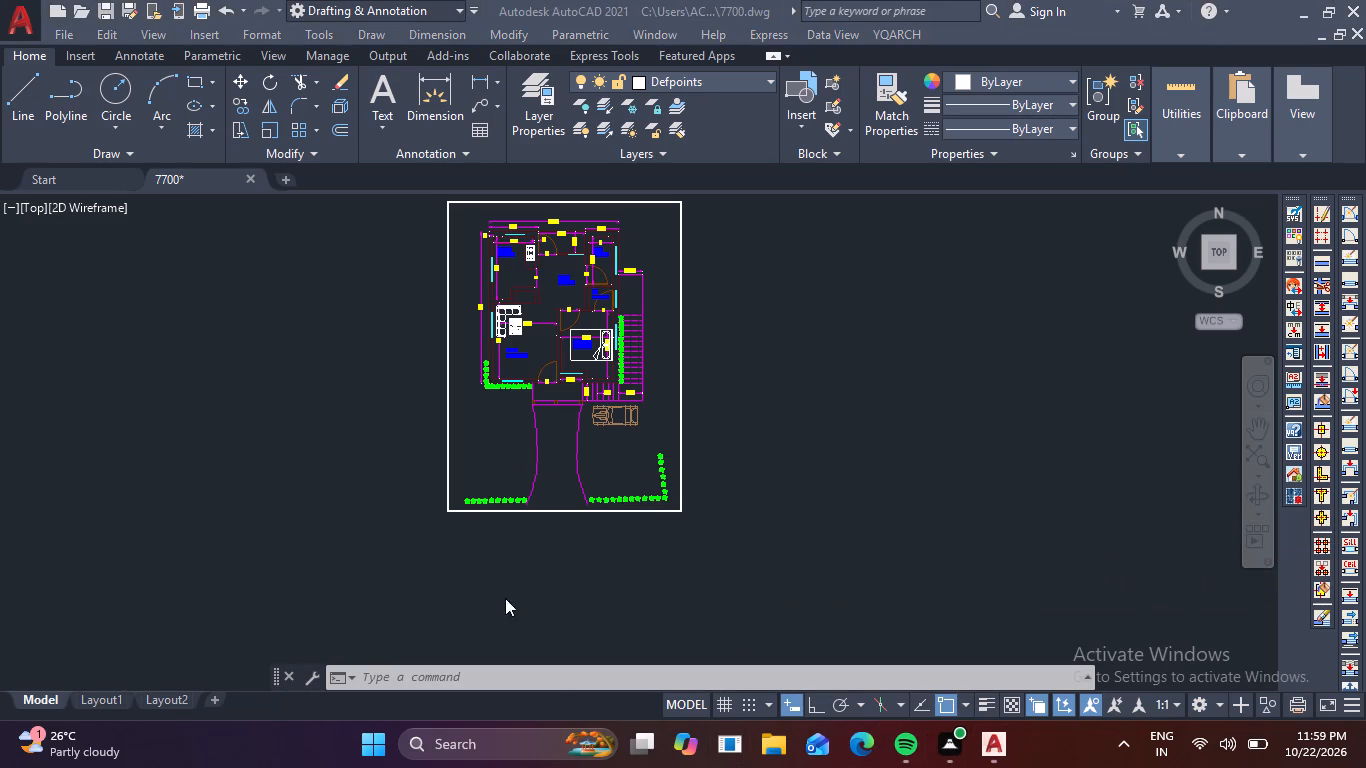